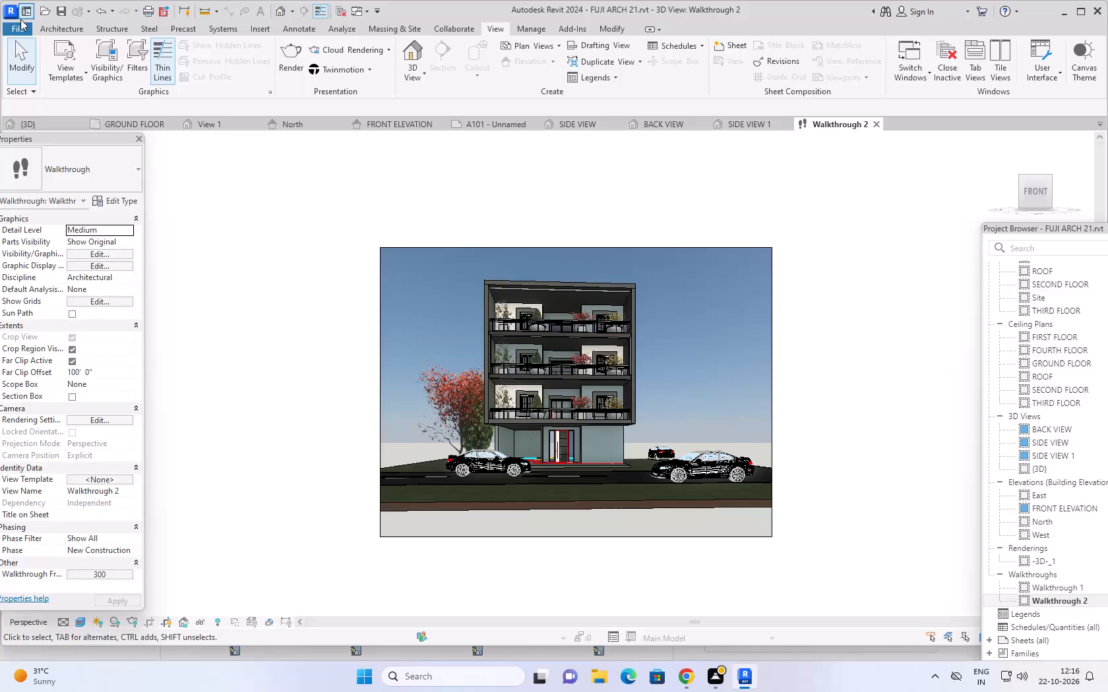
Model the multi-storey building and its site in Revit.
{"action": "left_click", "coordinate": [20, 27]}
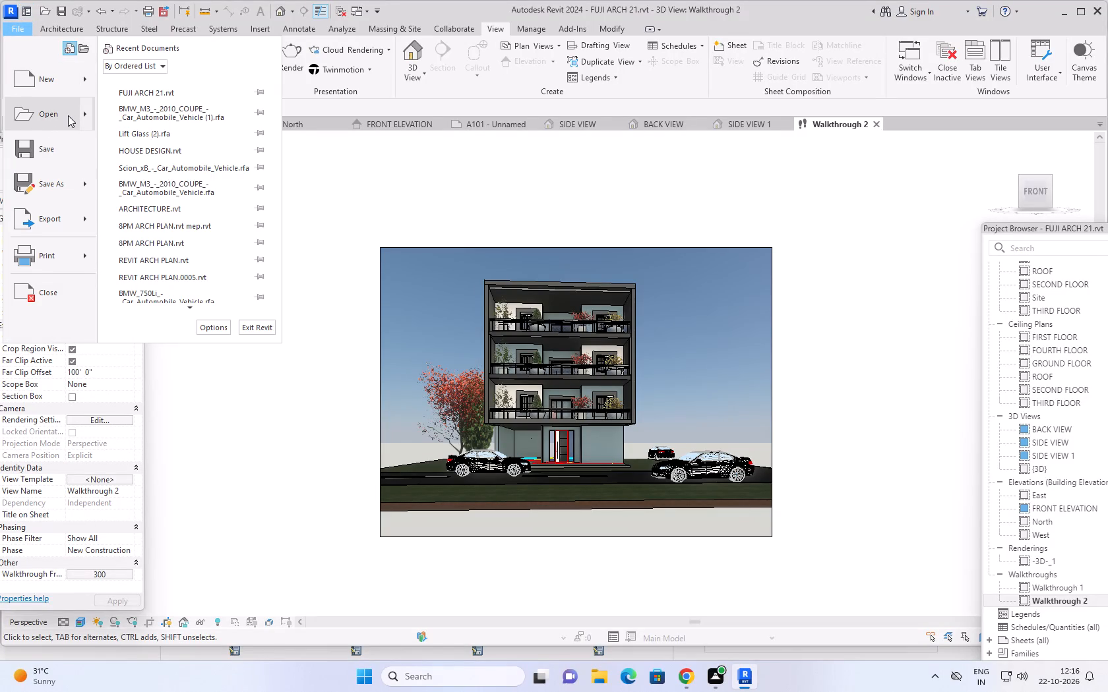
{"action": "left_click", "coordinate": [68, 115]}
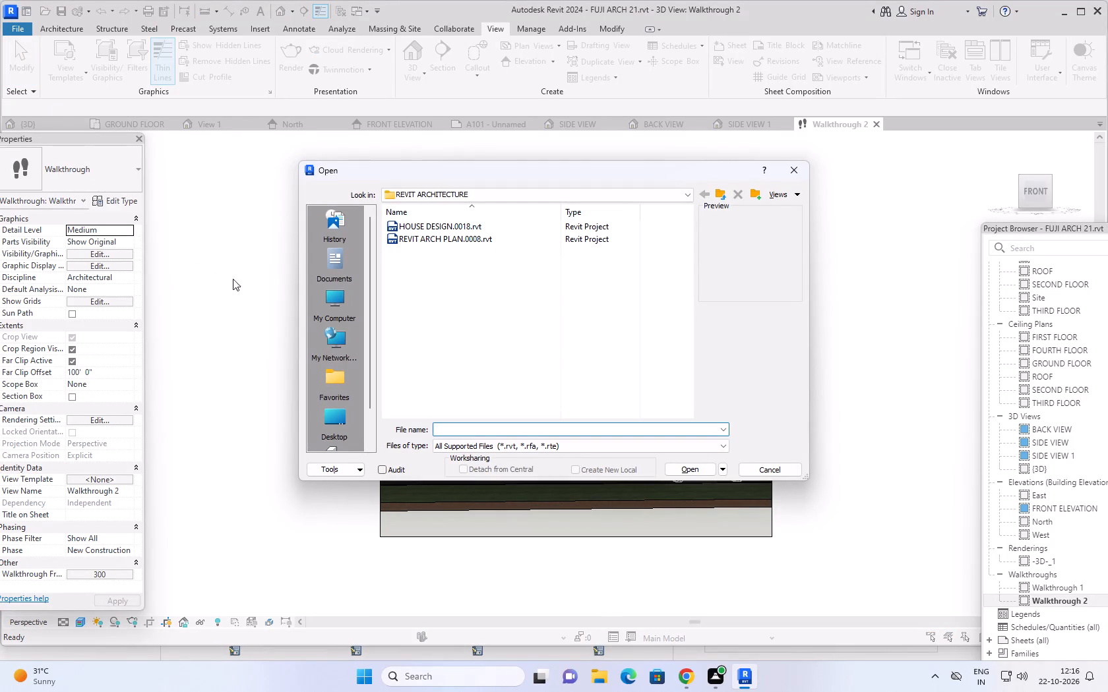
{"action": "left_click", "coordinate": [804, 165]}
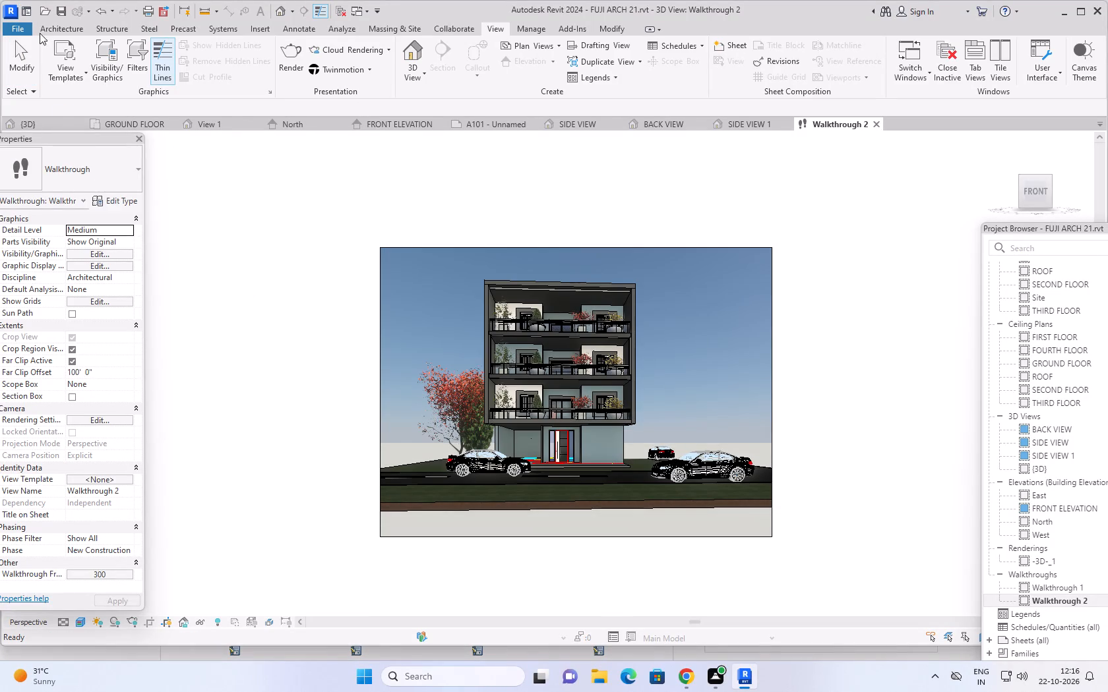
Create a new project from the default.rte template in the English-Imperial template folder.
{"action": "left_click", "coordinate": [19, 29]}
{"action": "left_click", "coordinate": [72, 78]}
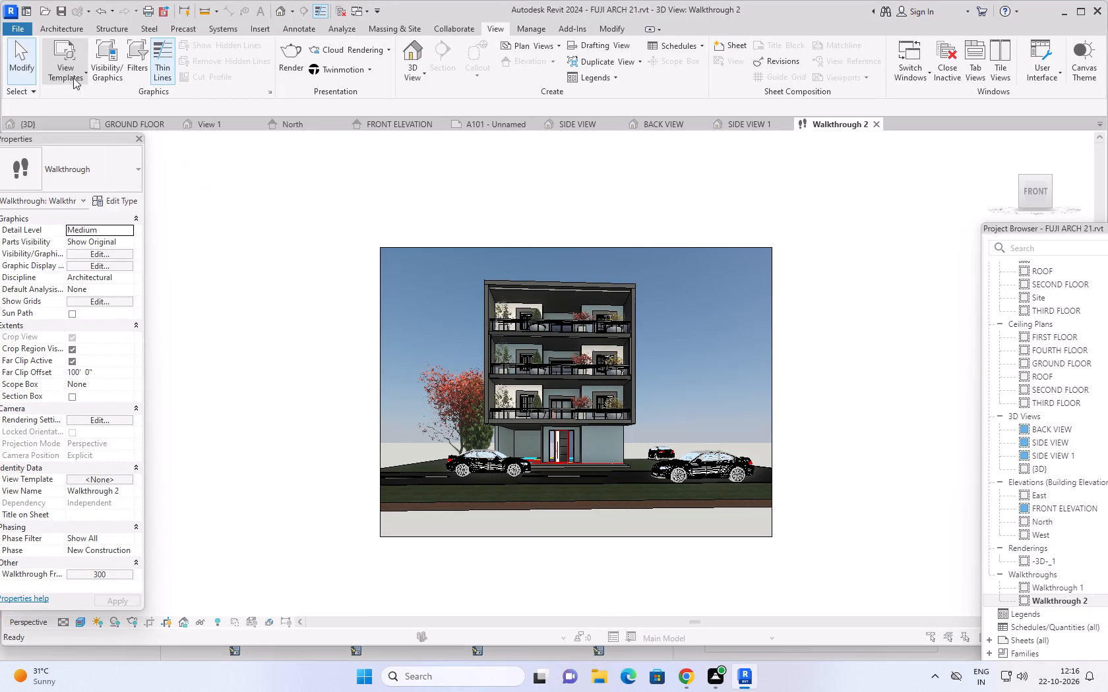
{"action": "left_click", "coordinate": [643, 303]}
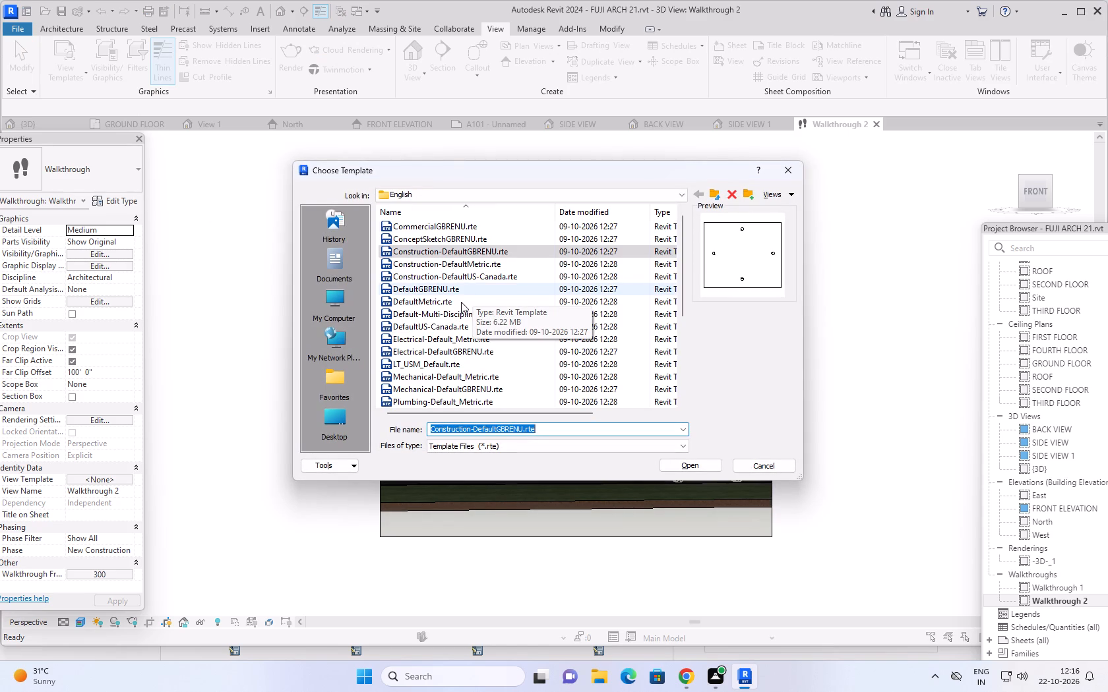
{"action": "left_click", "coordinate": [712, 192]}
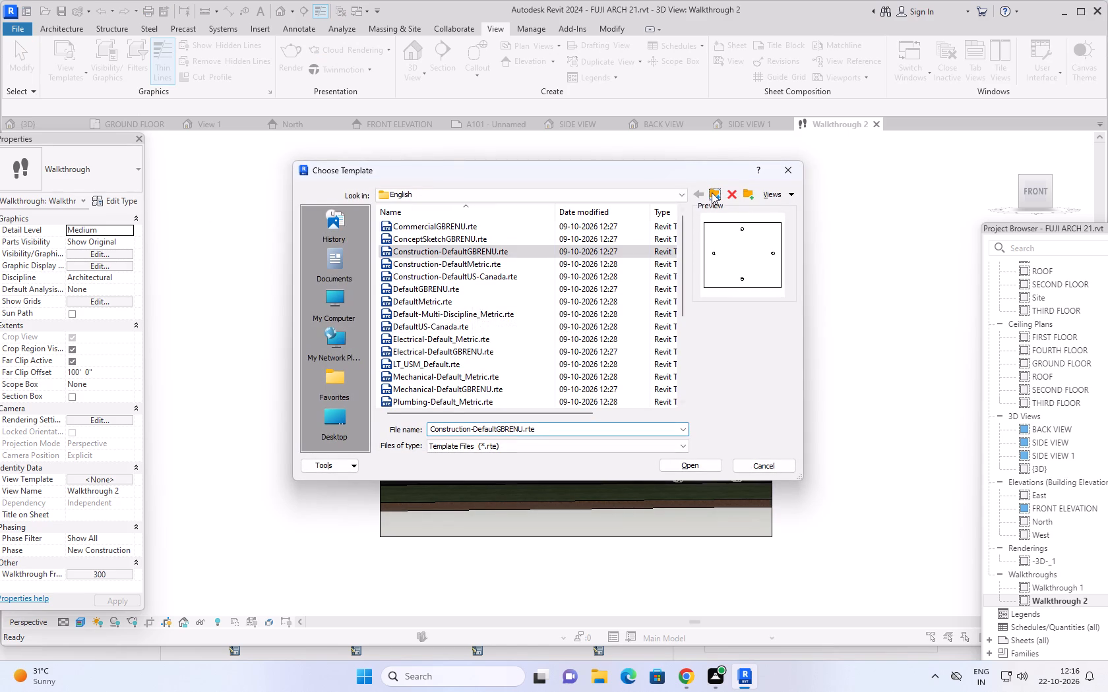
{"action": "left_click", "coordinate": [433, 263]}
{"action": "left_click", "coordinate": [433, 263]}
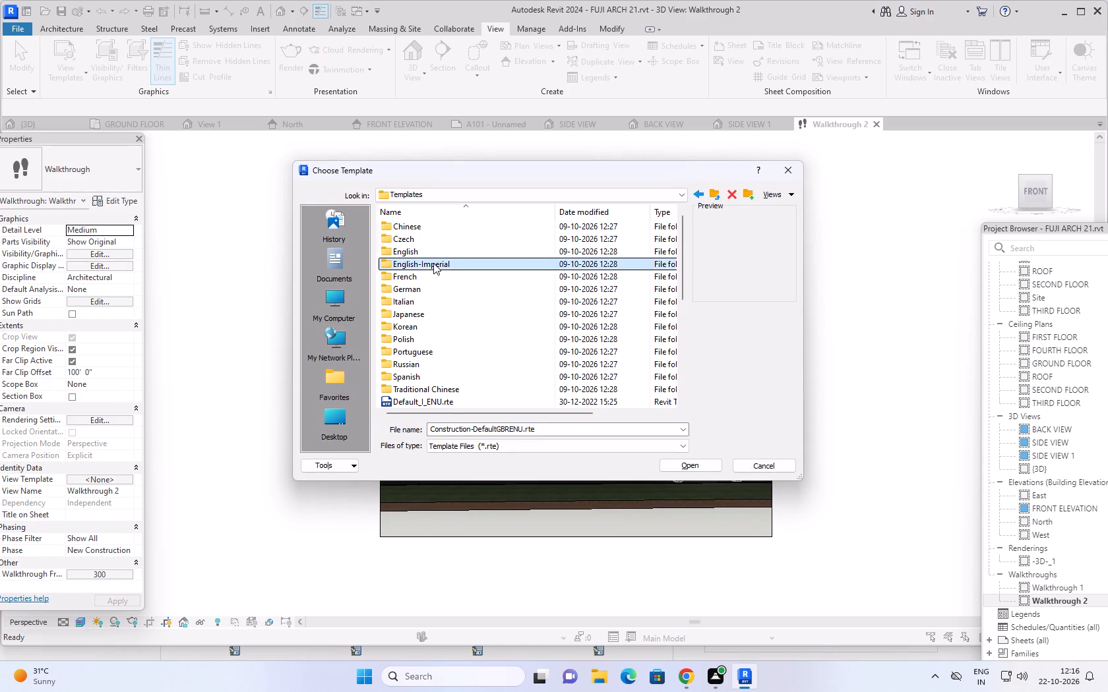
{"action": "left_click", "coordinate": [466, 252]}
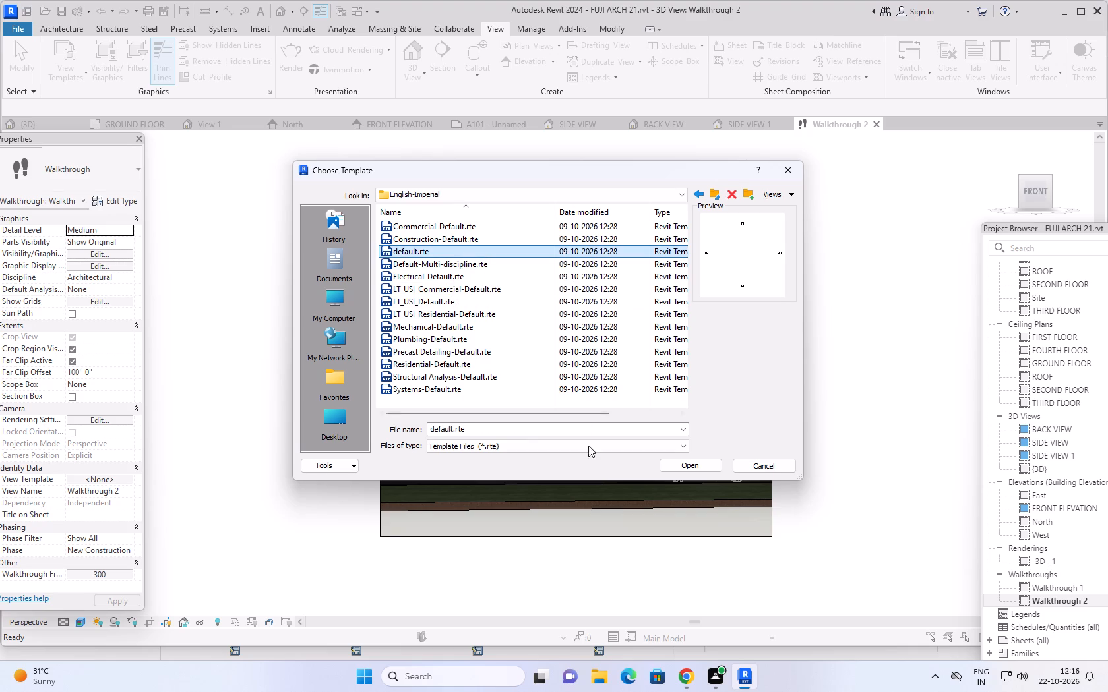
{"action": "left_click", "coordinate": [693, 466]}
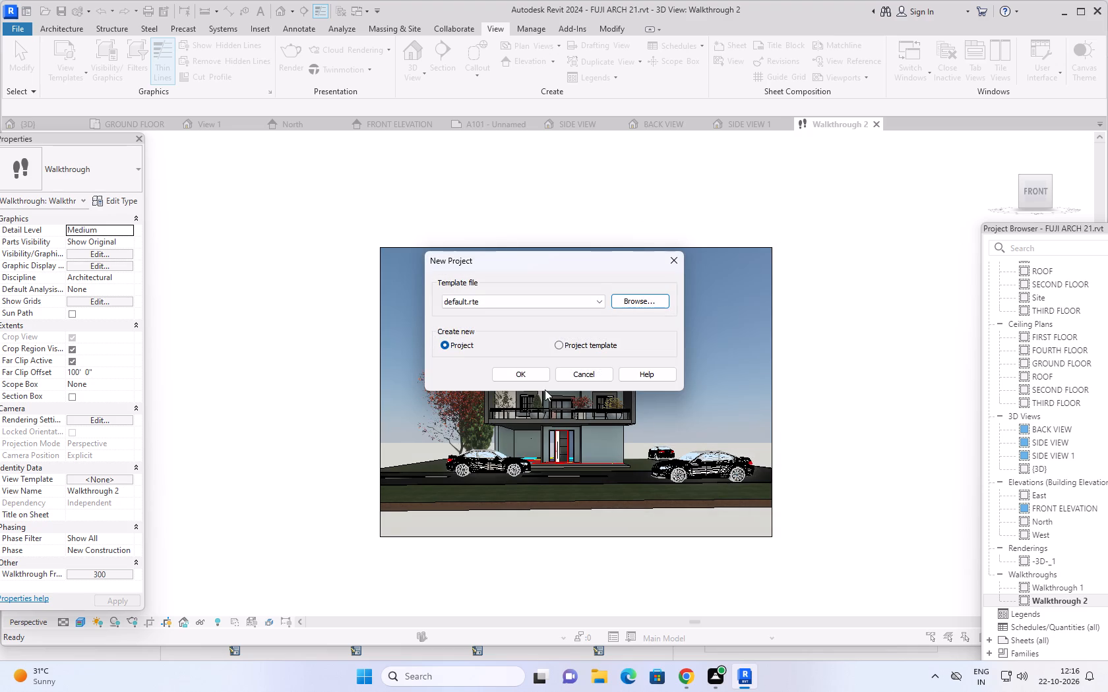
{"action": "left_click", "coordinate": [528, 374]}
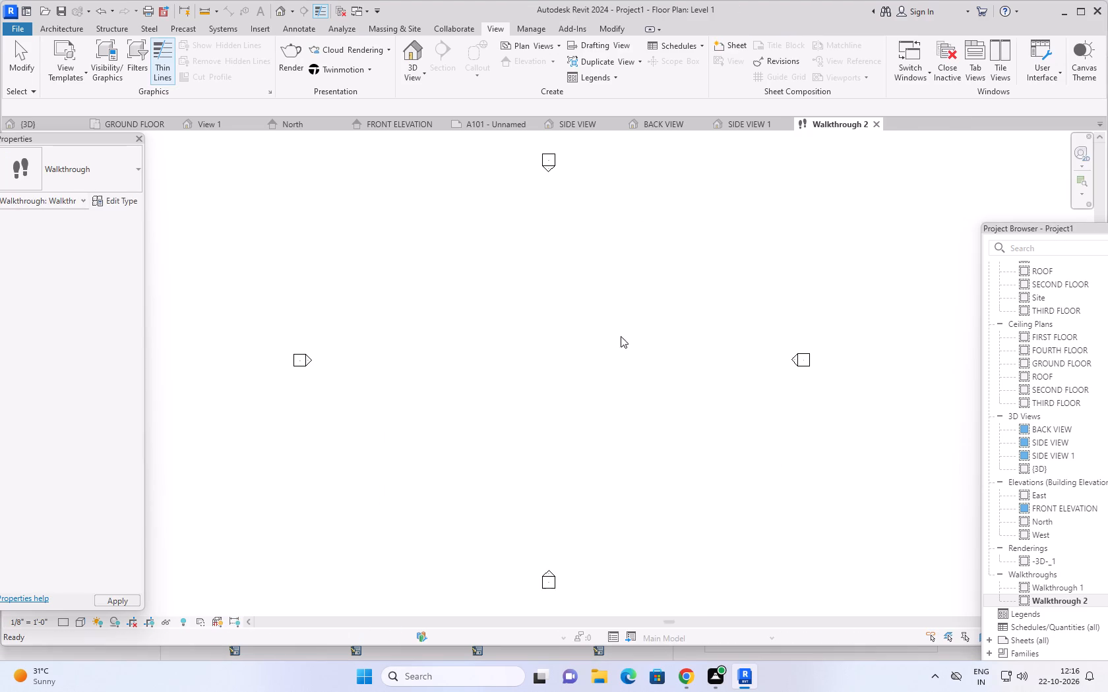
Close every open view of the FUJI ARCH 21 project, keeping only the new project's Level 1 floor plan open.
{"action": "left_click", "coordinate": [871, 123]}
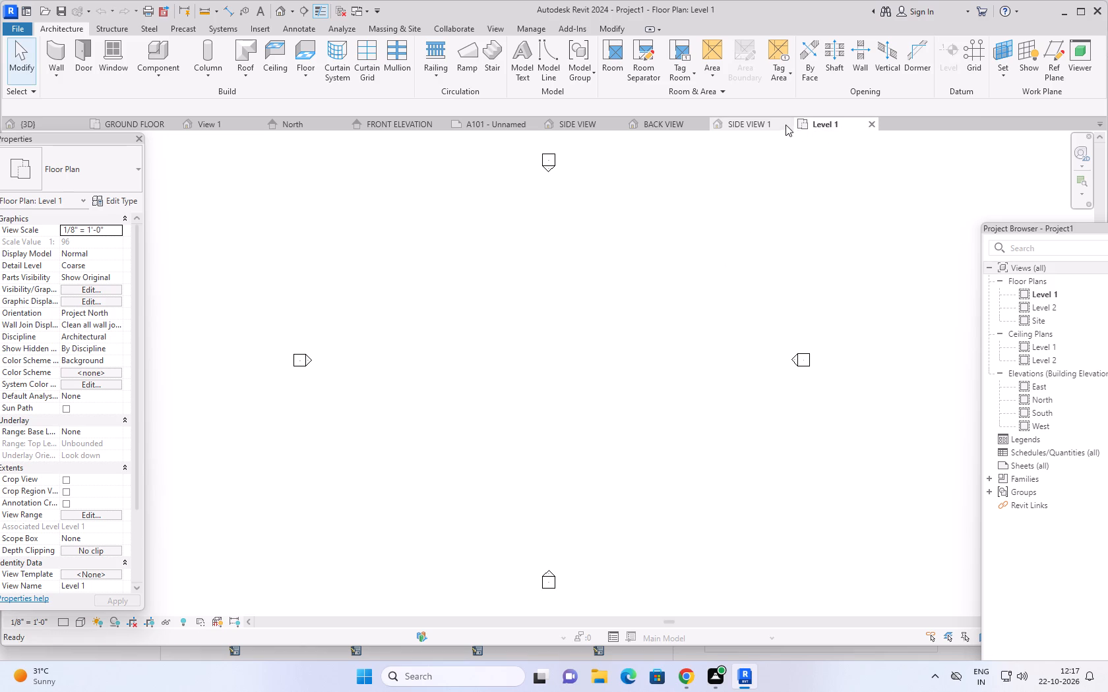
{"action": "left_click", "coordinate": [785, 125]}
{"action": "left_click", "coordinate": [701, 121]}
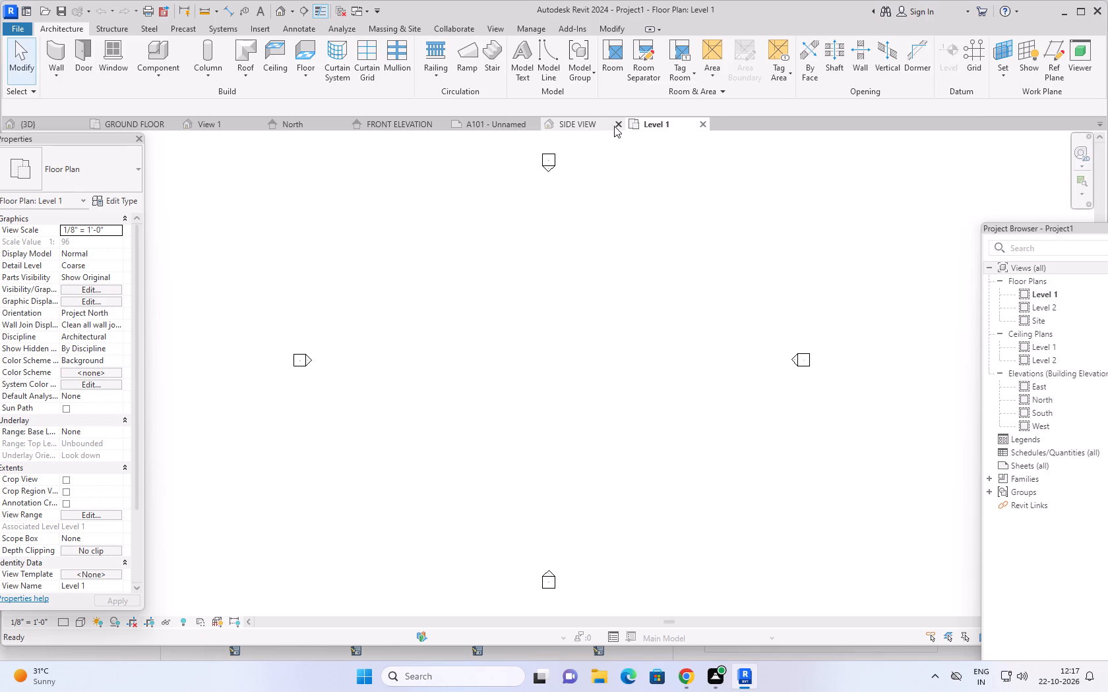
{"action": "left_click", "coordinate": [617, 124]}
{"action": "left_click", "coordinate": [530, 121]}
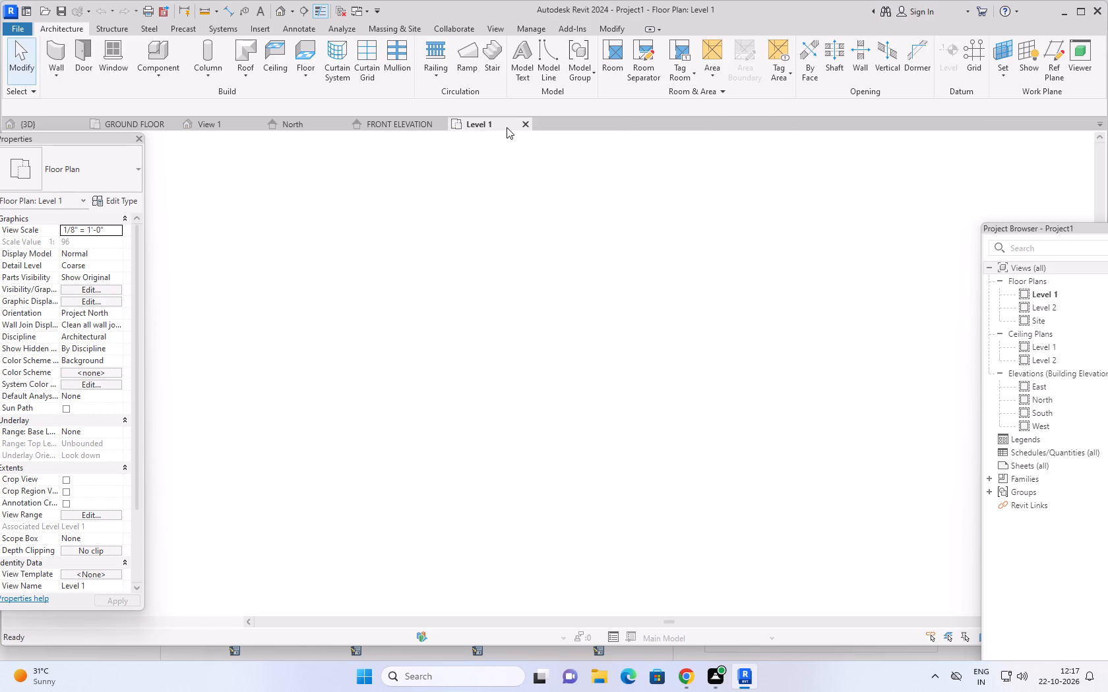
{"action": "left_click", "coordinate": [438, 121]}
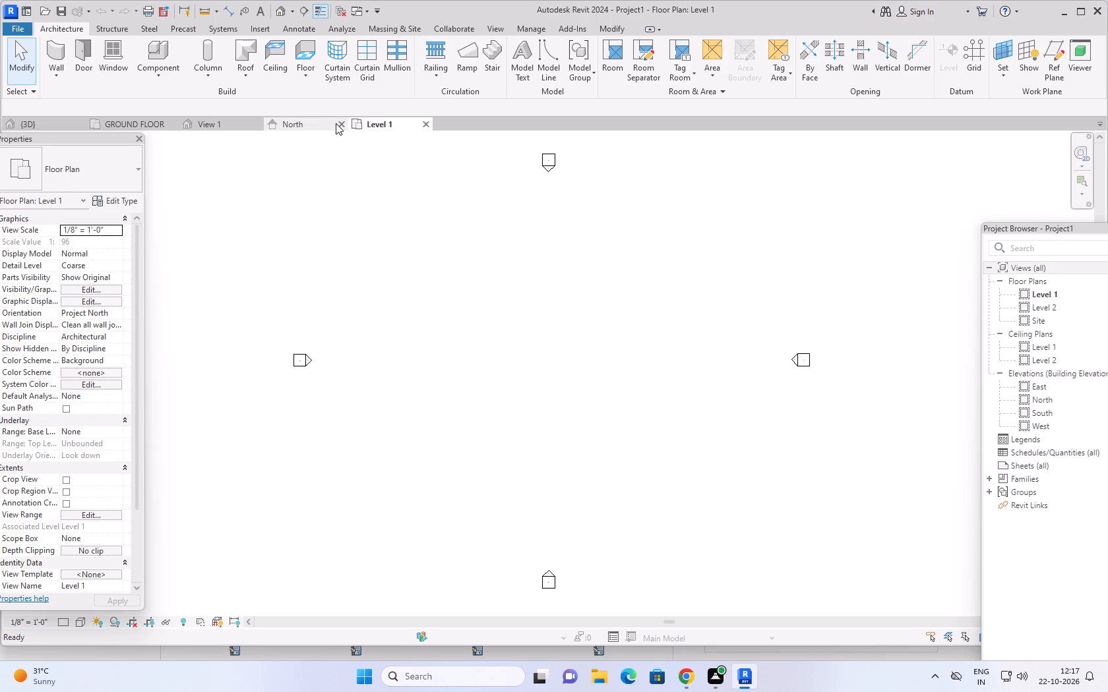
{"action": "left_click", "coordinate": [336, 123]}
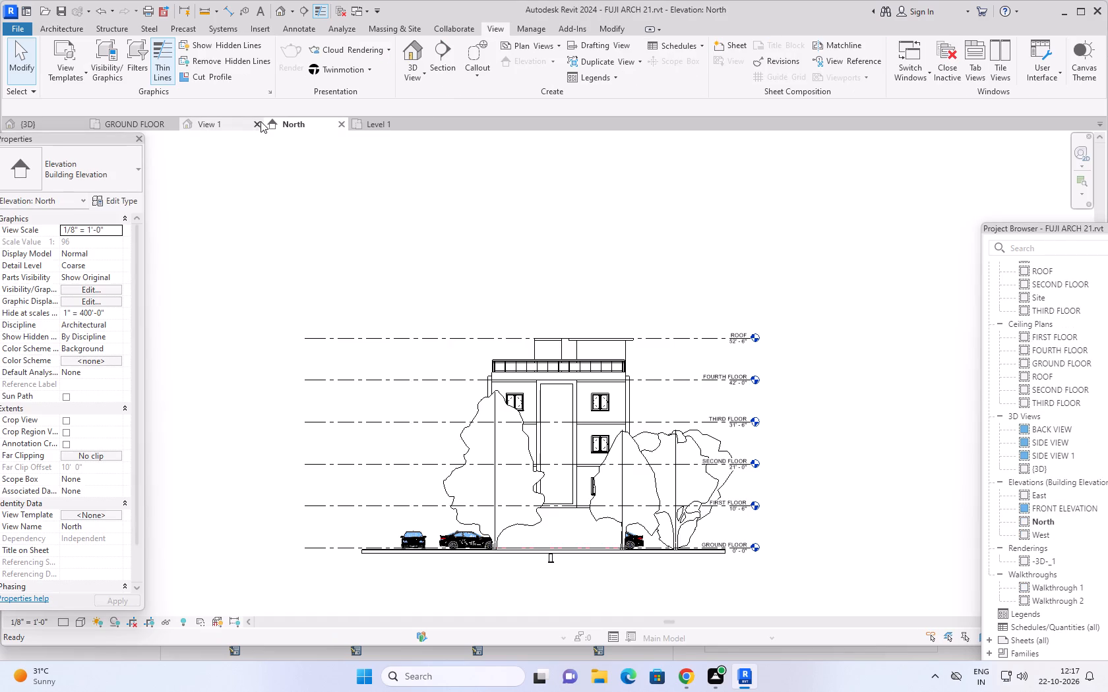
{"action": "left_click", "coordinate": [377, 120]}
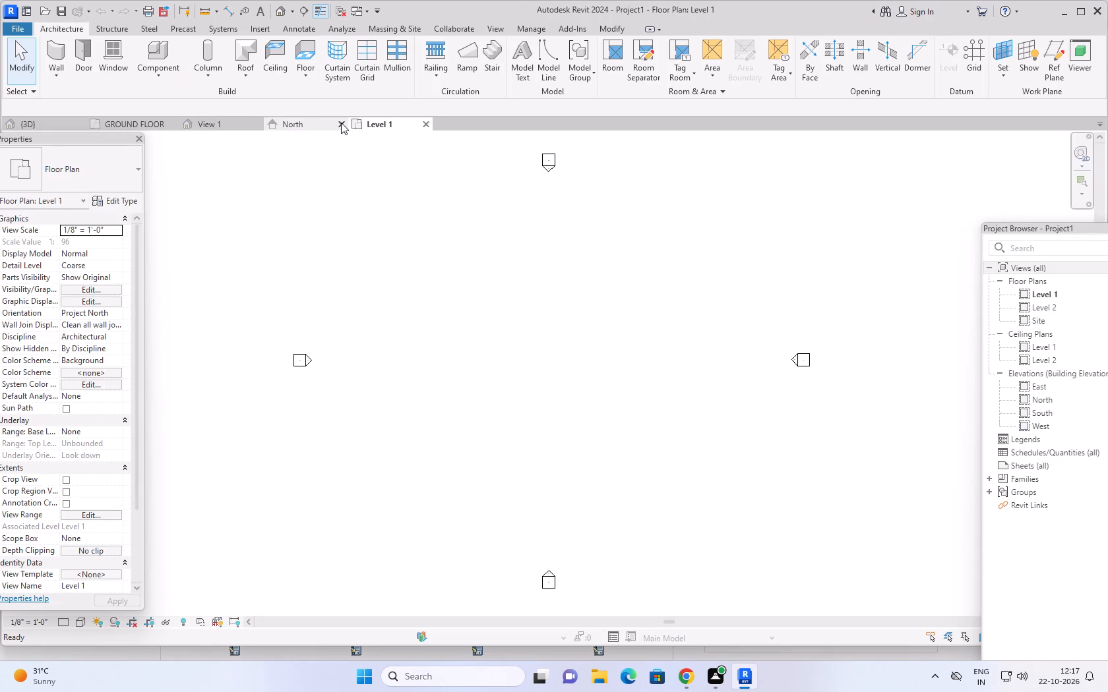
{"action": "left_click", "coordinate": [341, 123]}
{"action": "left_click", "coordinate": [253, 122]}
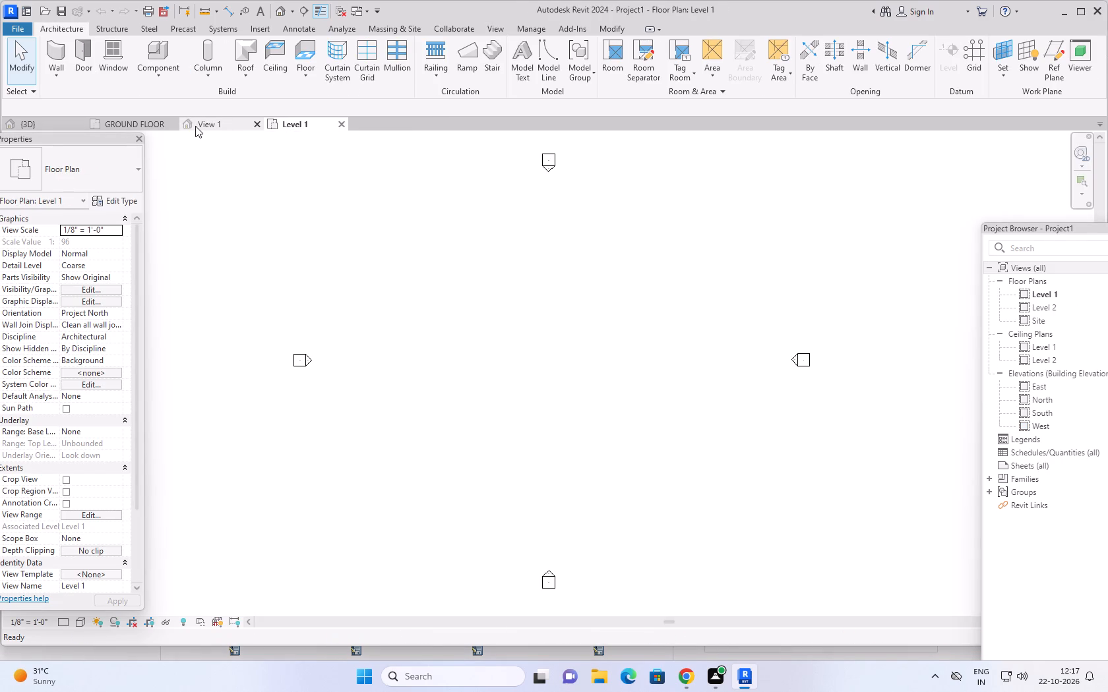
{"action": "left_click", "coordinate": [175, 123]}
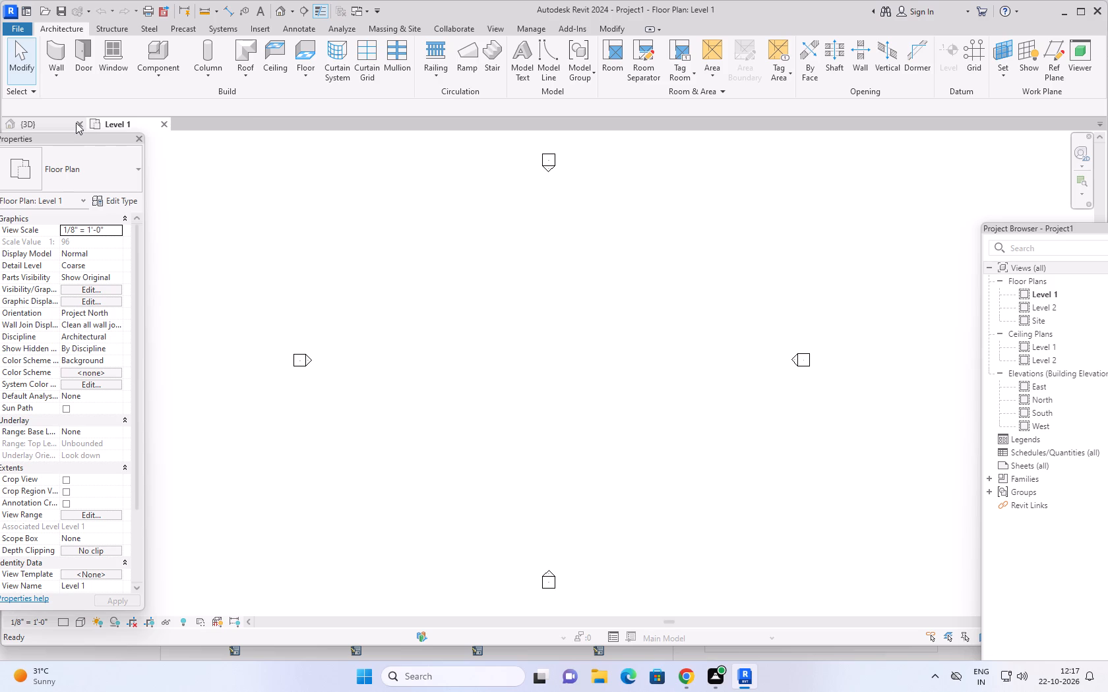
{"action": "left_click", "coordinate": [76, 123]}
Open the North building elevation of the new project.
{"action": "scroll", "coordinate": [425, 326], "scroll_direction": "down", "scroll_amount": 2}
{"action": "middle_click_drag", "start_coordinate": [520, 339], "coordinate": [571, 325]}
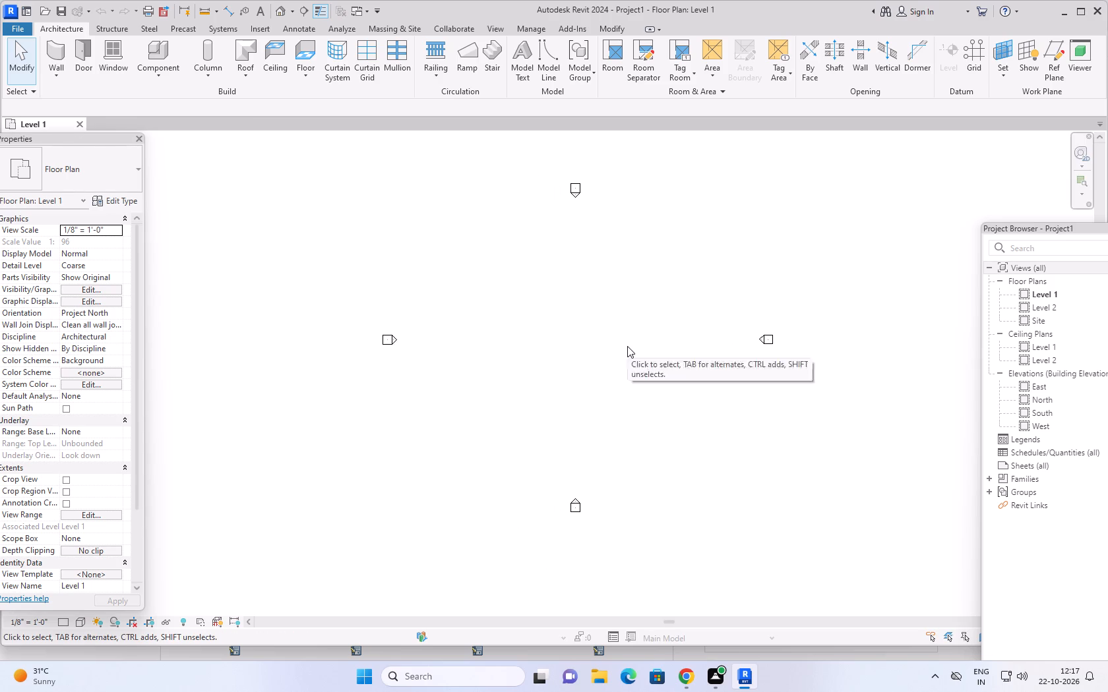
{"action": "key", "text": "Escape"}
{"action": "key", "text": "Escape"}
{"action": "key", "text": "Escape"}
{"action": "middle_click", "coordinate": [637, 355]}
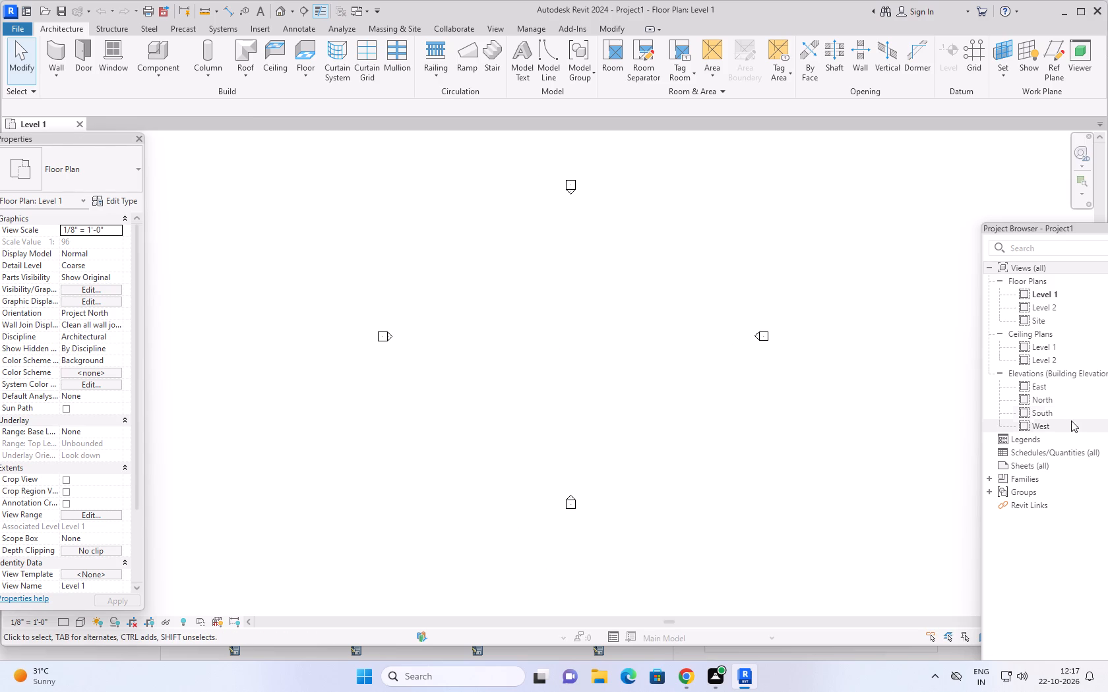
{"action": "double_click", "coordinate": [1057, 403]}
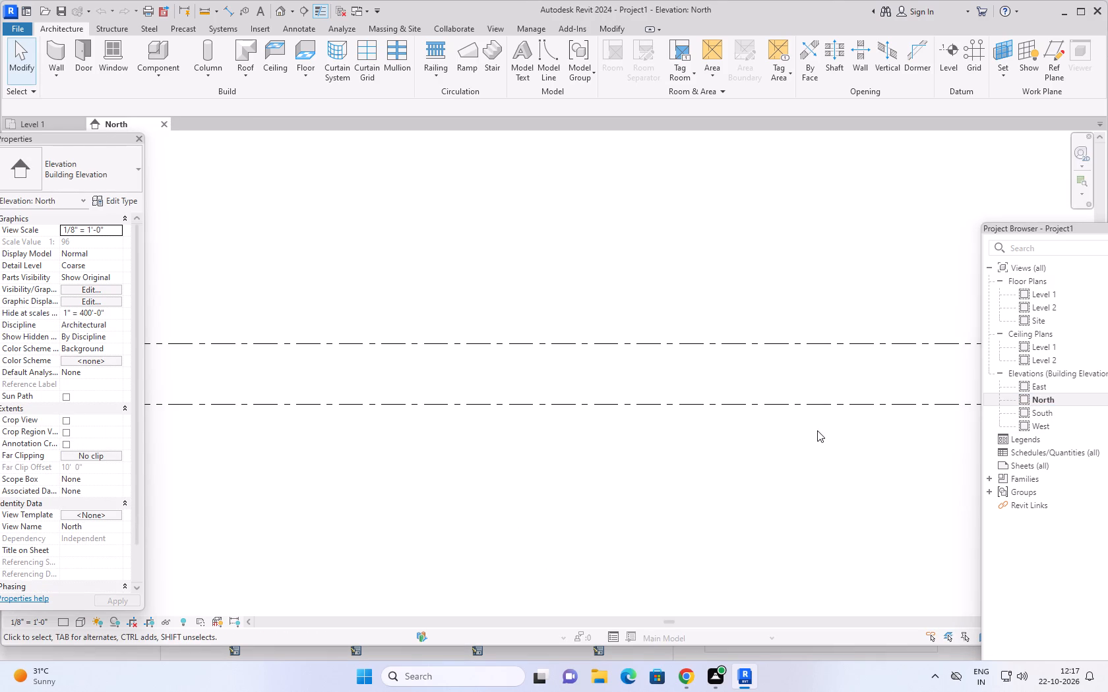
Set the elevation of Level 2 to 10' 6".
{"action": "scroll", "coordinate": [817, 430], "scroll_direction": "down", "scroll_amount": 2}
{"action": "middle_click_drag", "start_coordinate": [857, 442], "coordinate": [609, 445]}
{"action": "scroll", "coordinate": [706, 414], "scroll_direction": "up", "scroll_amount": 5}
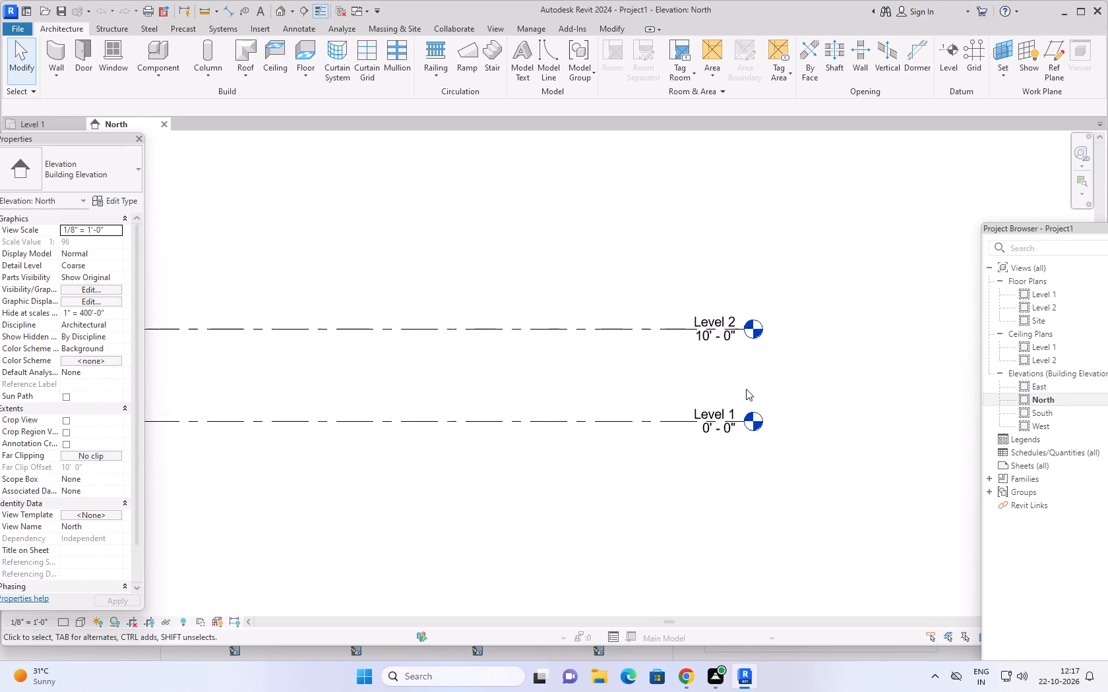
{"action": "scroll", "coordinate": [746, 389], "scroll_direction": "up", "scroll_amount": 1}
{"action": "middle_click_drag", "start_coordinate": [746, 389], "coordinate": [790, 465]}
{"action": "scroll", "coordinate": [755, 429], "scroll_direction": "up", "scroll_amount": 3}
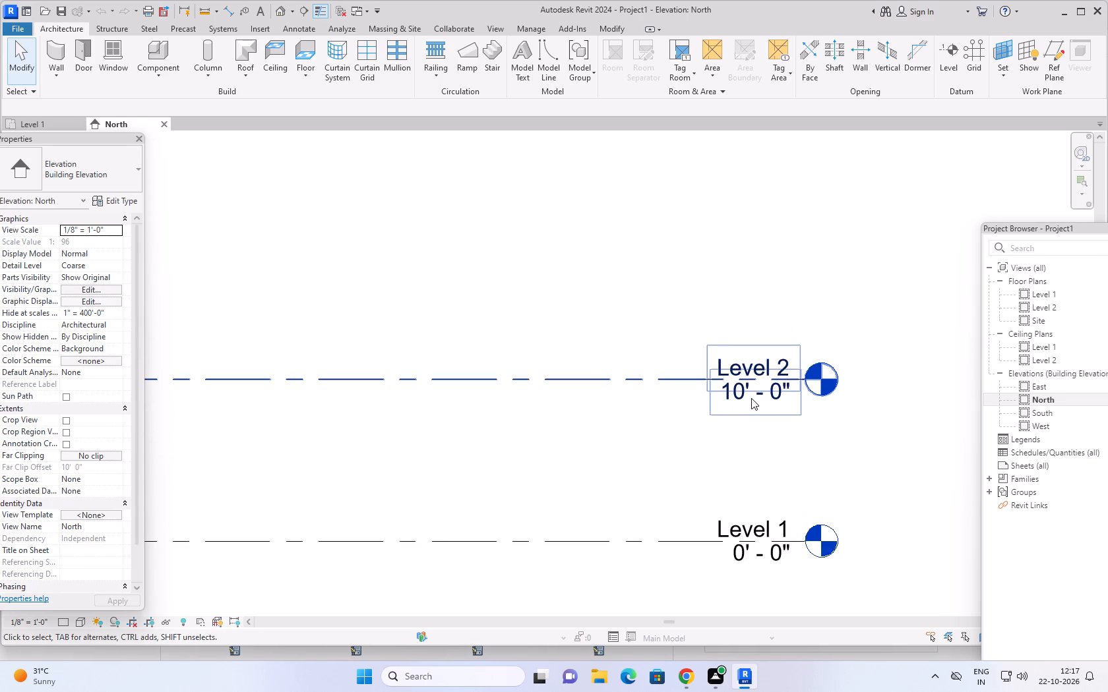
{"action": "key", "text": "Escape"}
{"action": "key", "text": "Escape"}
{"action": "double_click", "coordinate": [745, 396]}
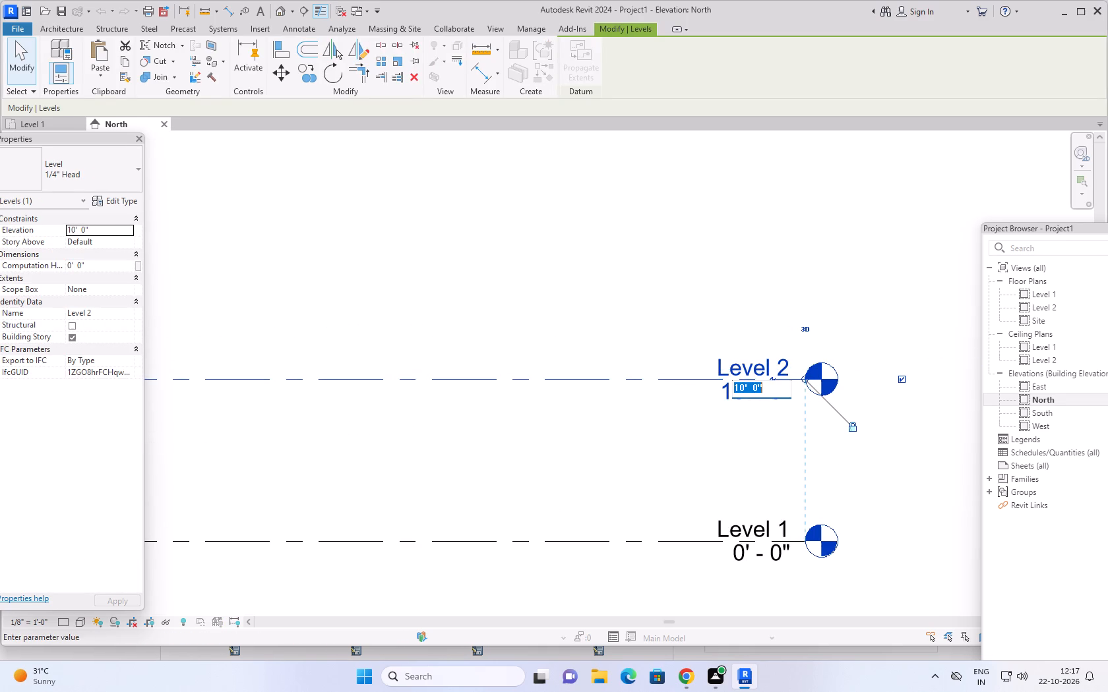
{"action": "type", "text": "10'6"}
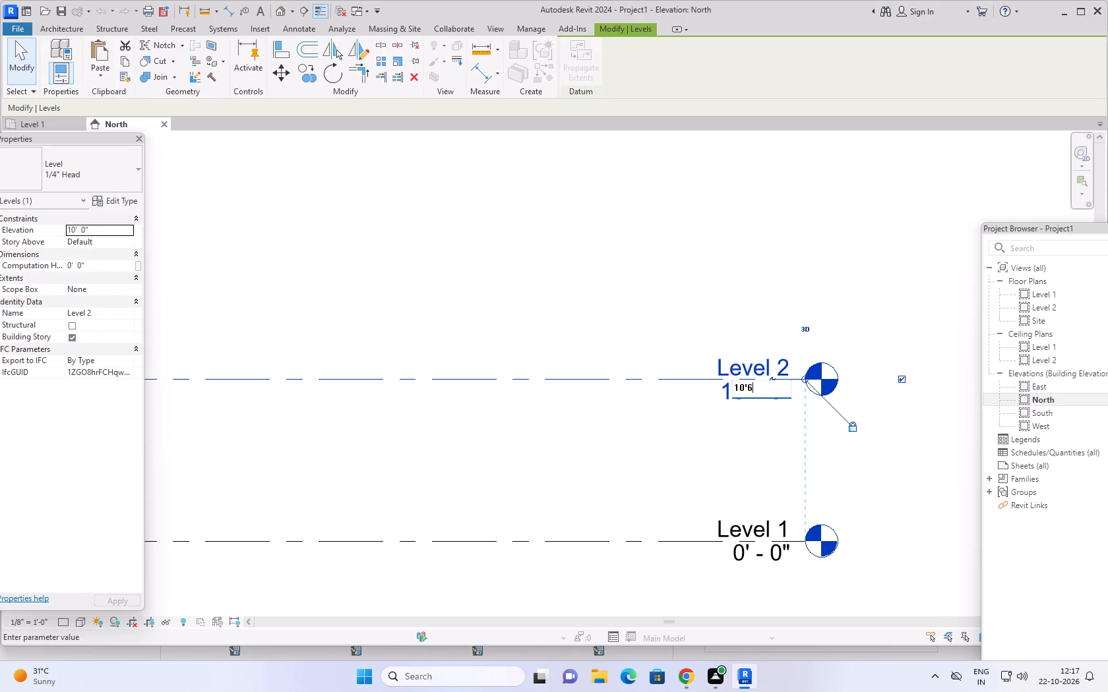
{"action": "key", "text": "shift+quotedbl"}
{"action": "key", "text": "Return"}
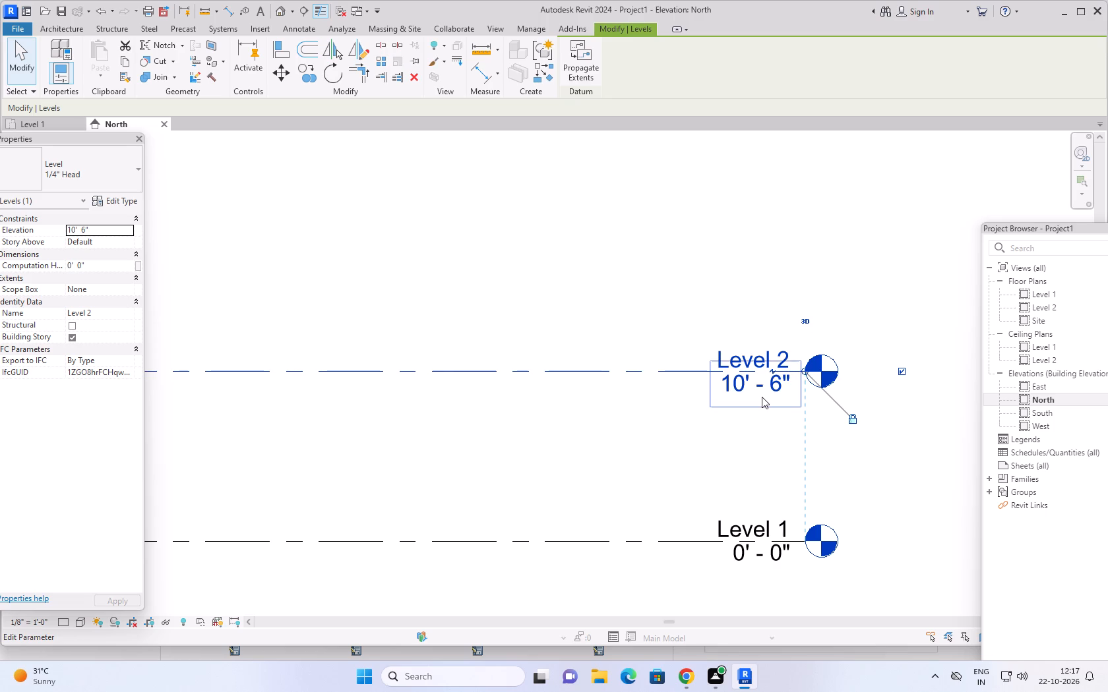
Add a level offset 10' 6" above Level 2 by picking the Level 2 line, with plan views created.
{"action": "scroll", "coordinate": [656, 237], "scroll_direction": "down", "scroll_amount": 1}
{"action": "middle_click_drag", "start_coordinate": [667, 239], "coordinate": [743, 256]}
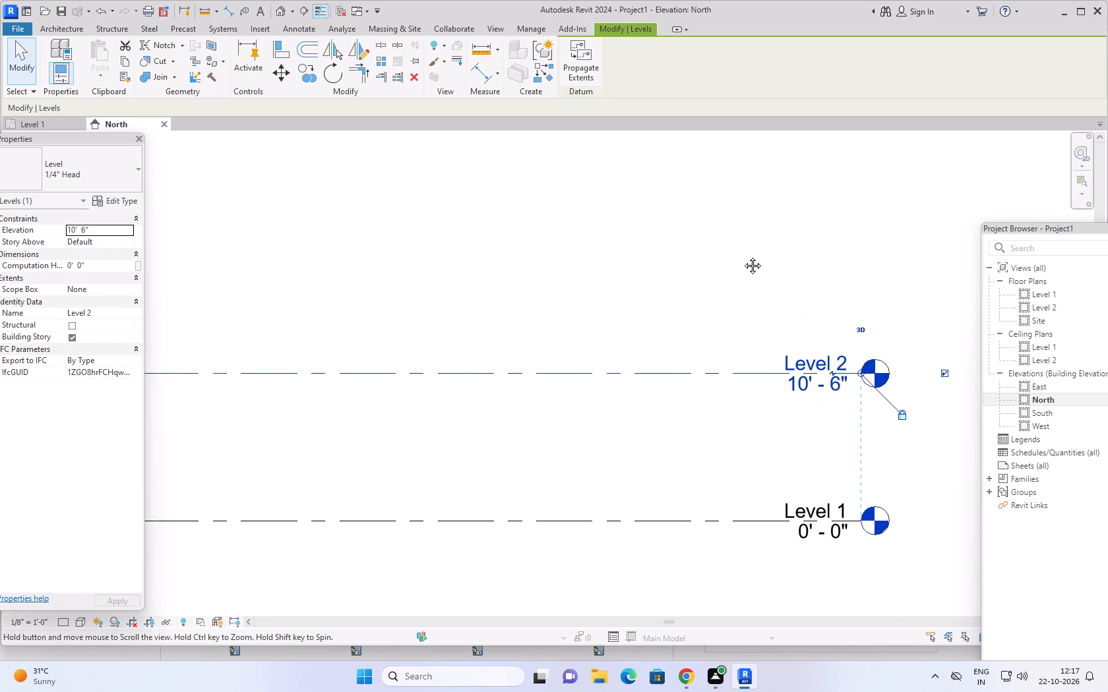
{"action": "middle_click_drag", "start_coordinate": [743, 256], "coordinate": [743, 250]}
{"action": "scroll", "coordinate": [808, 424], "scroll_direction": "up", "scroll_amount": 1}
{"action": "middle_click_drag", "start_coordinate": [808, 416], "coordinate": [767, 450]}
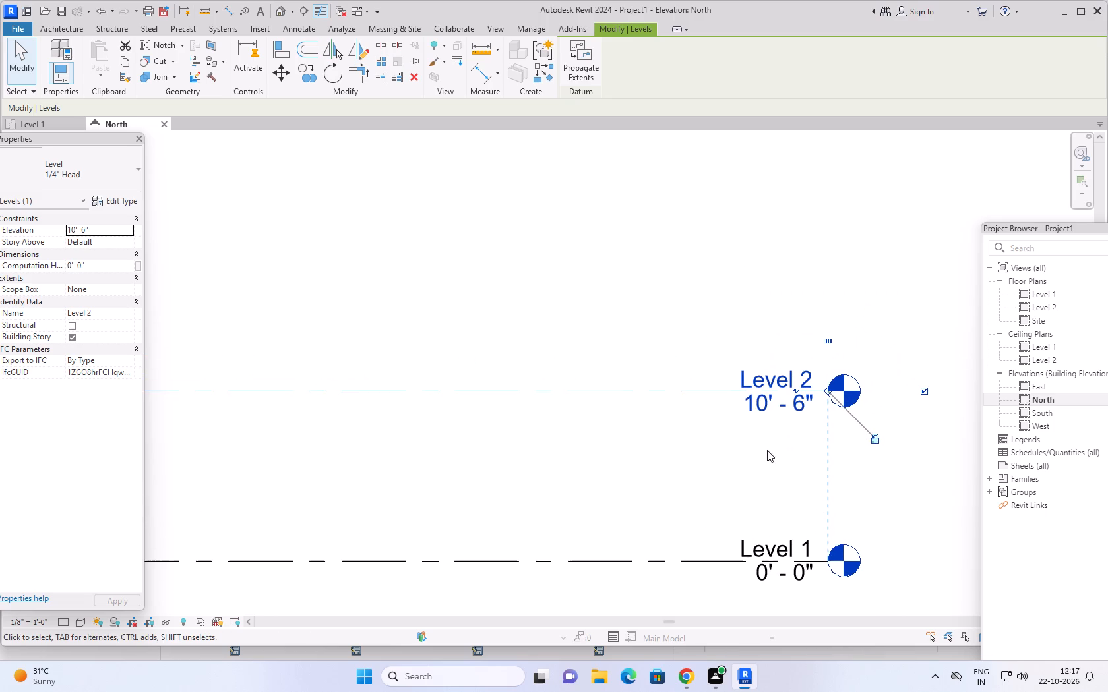
{"action": "left_click", "coordinate": [68, 24]}
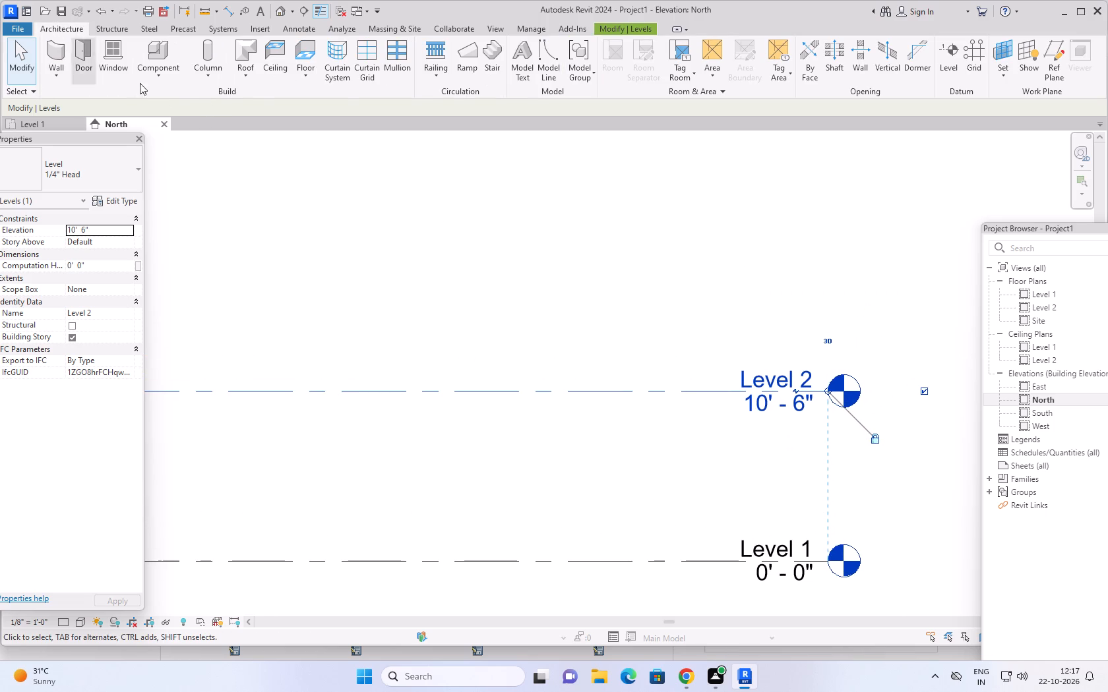
{"action": "left_click", "coordinate": [945, 52]}
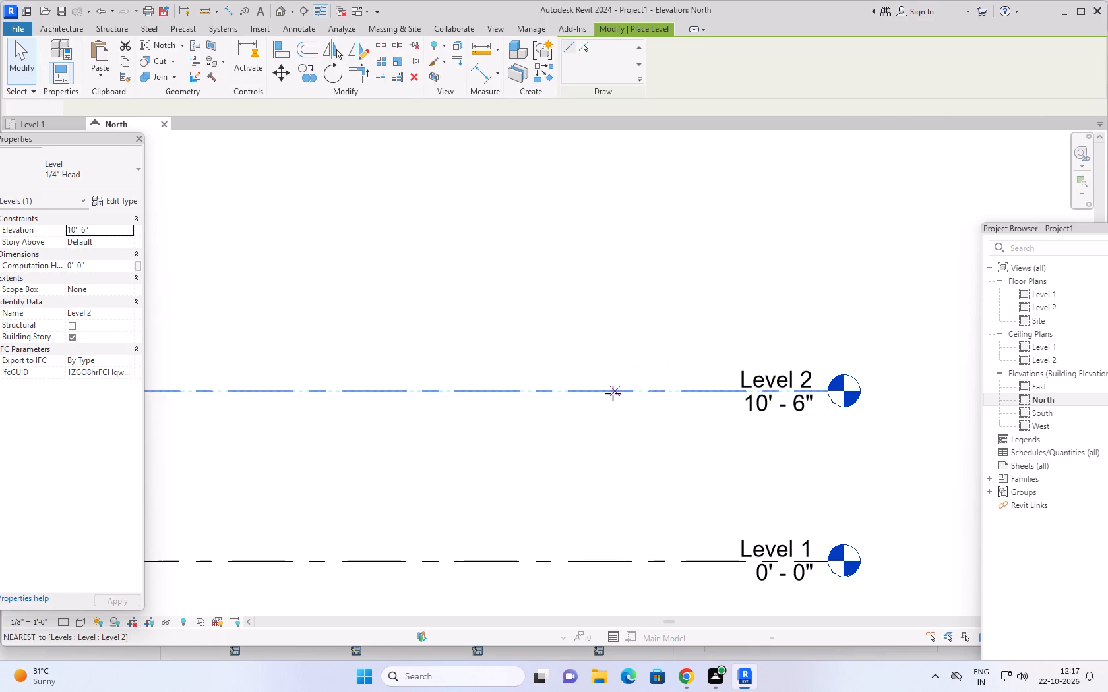
{"action": "left_click", "coordinate": [586, 49]}
{"action": "left_click", "coordinate": [316, 108]}
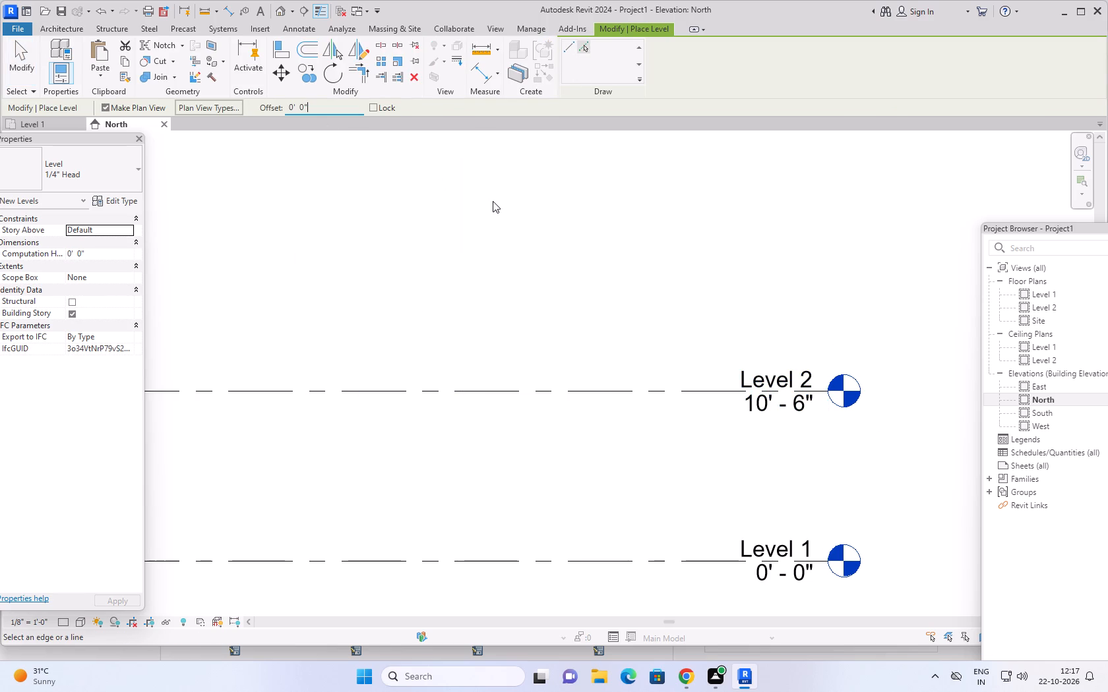
{"action": "key", "text": "BackSpace"}
{"action": "key", "text": "BackSpace"}
{"action": "key", "text": "BackSpace"}
{"action": "key", "text": "BackSpace"}
{"action": "key", "text": "BackSpace"}
{"action": "key", "text": "BackSpace"}
{"action": "key", "text": "BackSpace"}
{"action": "key", "text": "BackSpace"}
{"action": "key", "text": "BackSpace"}
{"action": "key", "text": "BackSpace"}
{"action": "key", "text": "BackSpace"}
{"action": "key", "text": "BackSpace"}
{"action": "type", "text": "10"}
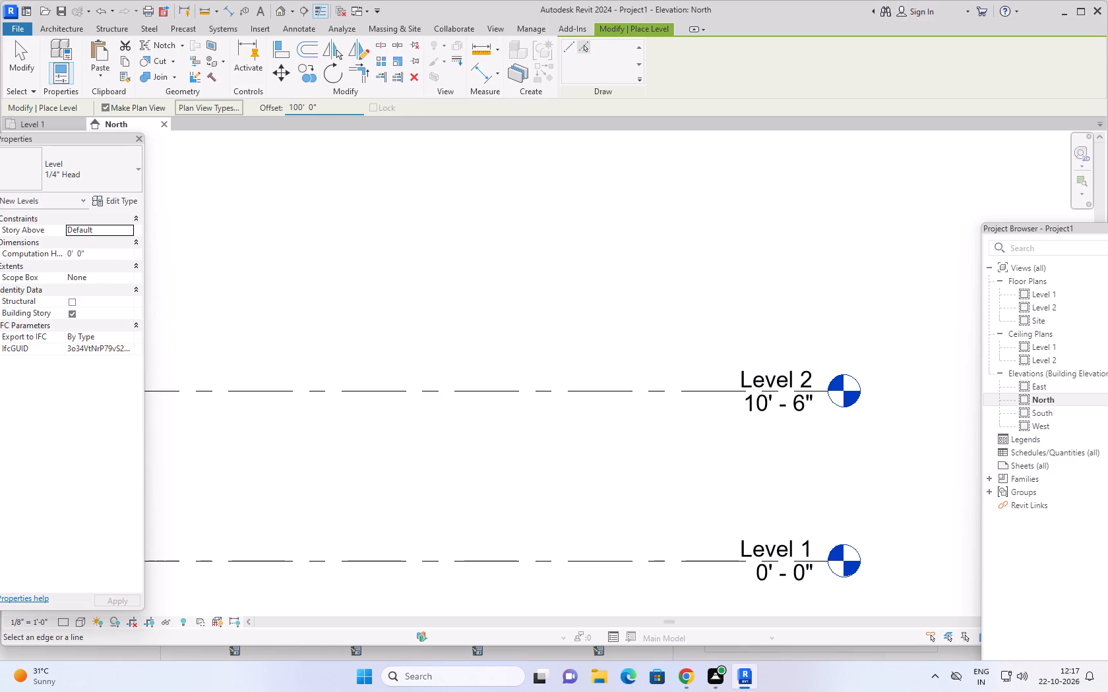
{"action": "left_click", "coordinate": [334, 103]}
{"action": "key", "text": "BackSpace"}
{"action": "key", "text": "BackSpace"}
{"action": "key", "text": "BackSpace"}
{"action": "key", "text": "BackSpace"}
{"action": "key", "text": "BackSpace"}
{"action": "key", "text": "BackSpace"}
{"action": "key", "text": "BackSpace"}
{"action": "key", "text": "BackSpace"}
{"action": "key", "text": "BackSpace"}
{"action": "key", "text": "BackSpace"}
{"action": "key", "text": "BackSpace"}
{"action": "key", "text": "BackSpace"}
{"action": "key", "text": "BackSpace"}
{"action": "key", "text": "BackSpace"}
{"action": "key", "text": "BackSpace"}
{"action": "key", "text": "BackSpace"}
{"action": "type", "text": "10'6\""}
{"action": "key", "text": "Return"}
{"action": "left_click", "coordinate": [602, 389]}
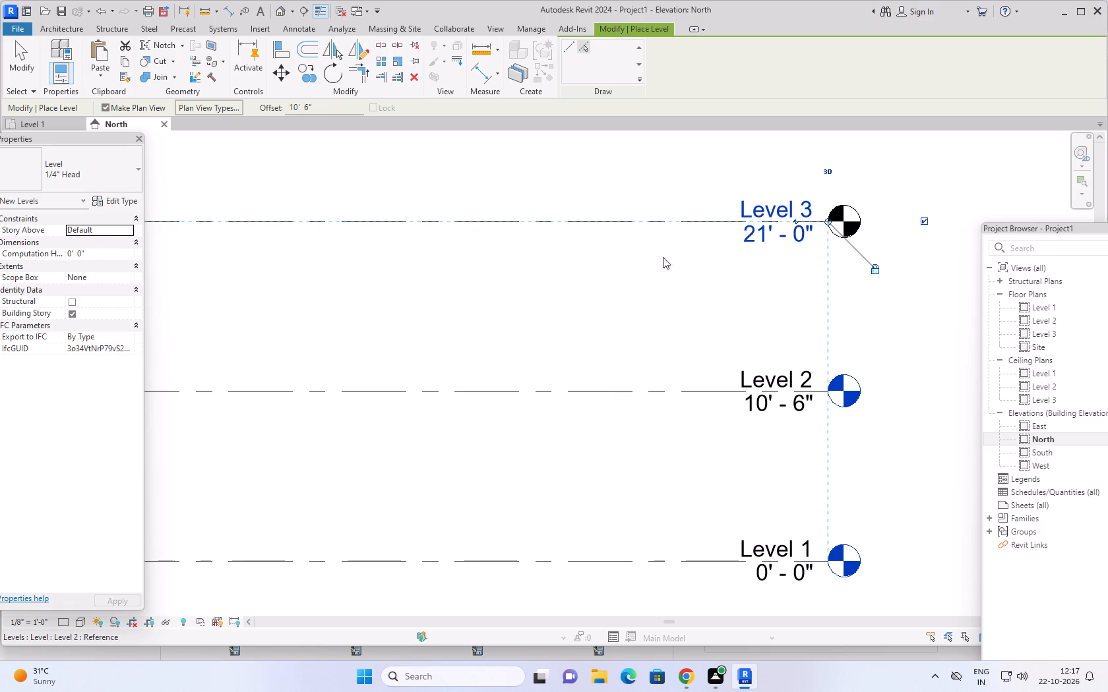
Add another level at the same 10' 6" offset above Level 3 and end the Level command.
{"action": "scroll", "coordinate": [667, 274], "scroll_direction": "down", "scroll_amount": 3}
{"action": "middle_click_drag", "start_coordinate": [665, 275], "coordinate": [710, 350]}
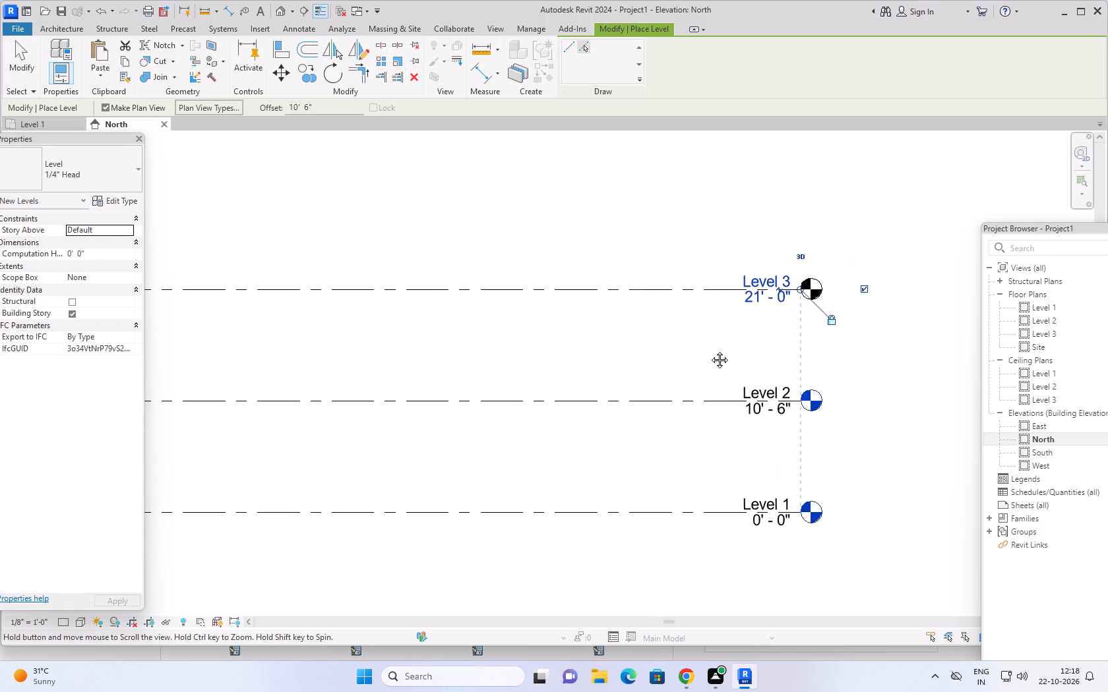
{"action": "middle_click_drag", "start_coordinate": [710, 350], "coordinate": [744, 403]}
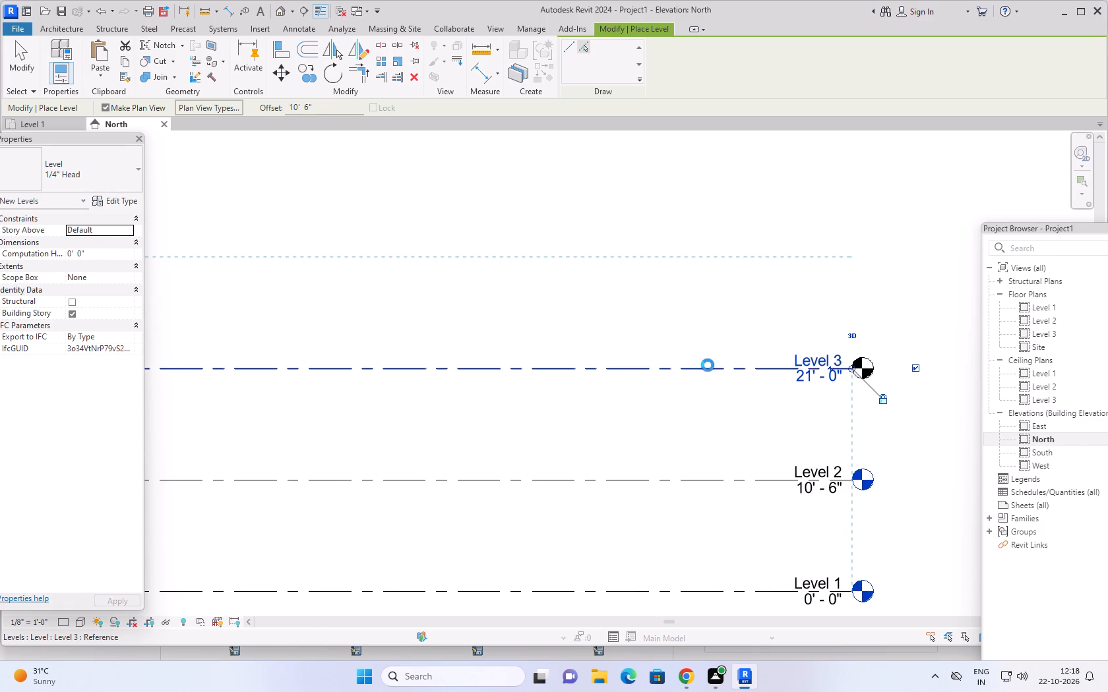
{"action": "left_click", "coordinate": [708, 365]}
{"action": "key", "text": "Escape"}
{"action": "key", "text": "Escape"}
{"action": "key", "text": "Escape"}
{"action": "key", "text": "Escape"}
{"action": "scroll", "coordinate": [725, 328], "scroll_direction": "down", "scroll_amount": 3}
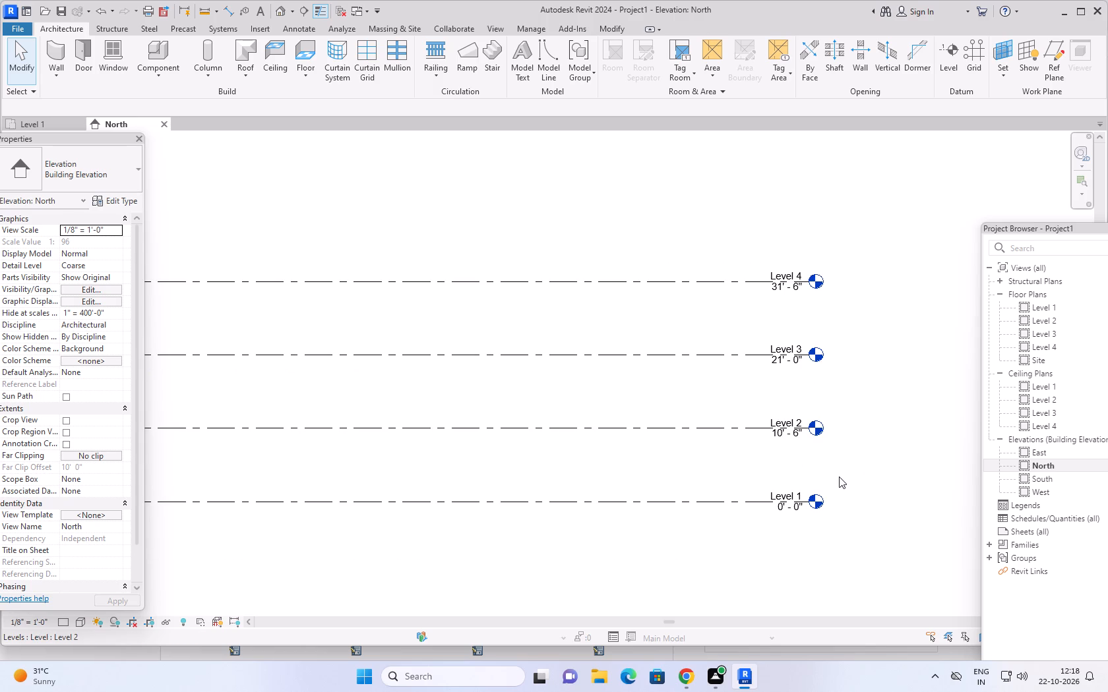
Rename Level 1 as GROUND LEVEL at its level head.
{"action": "scroll", "coordinate": [839, 476], "scroll_direction": "up", "scroll_amount": 3}
{"action": "key", "text": "Escape"}
{"action": "key", "text": "Escape"}
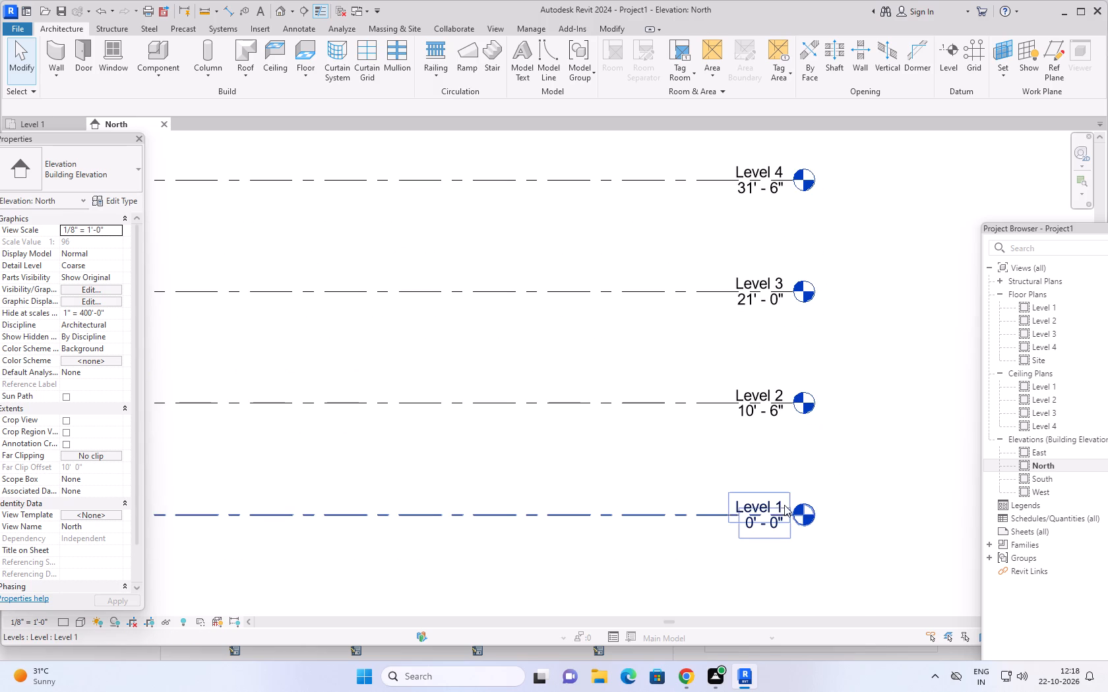
{"action": "double_click", "coordinate": [773, 500]}
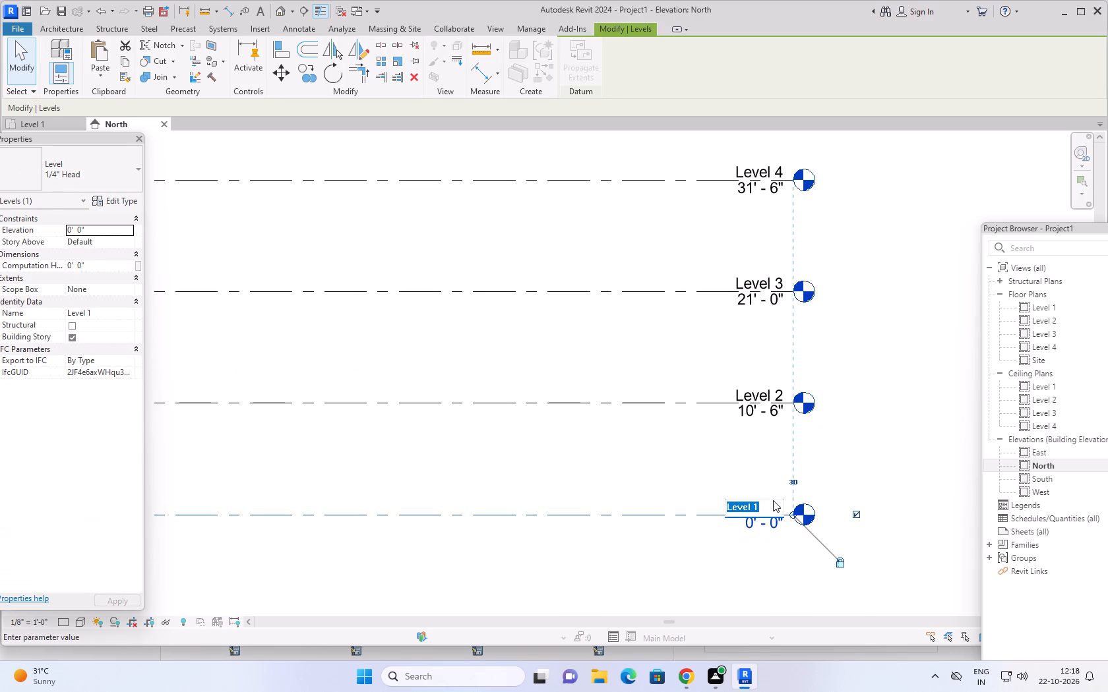
{"action": "type", "text": "GROUND"}
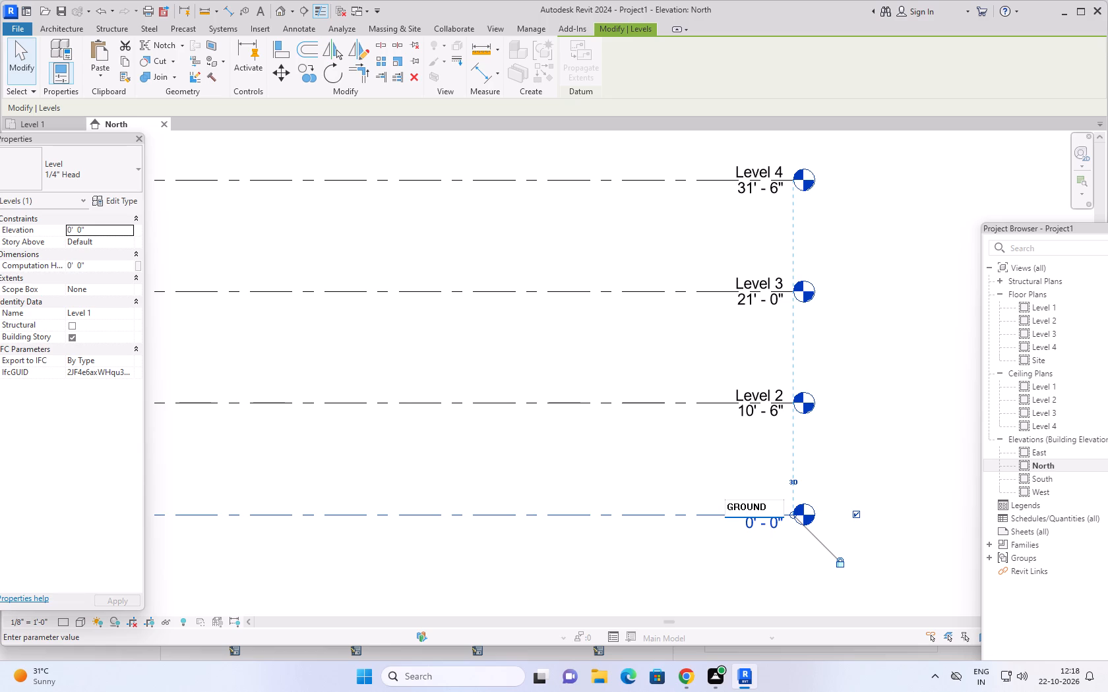
{"action": "key", "text": "space"}
{"action": "type", "text": "LEVEL"}
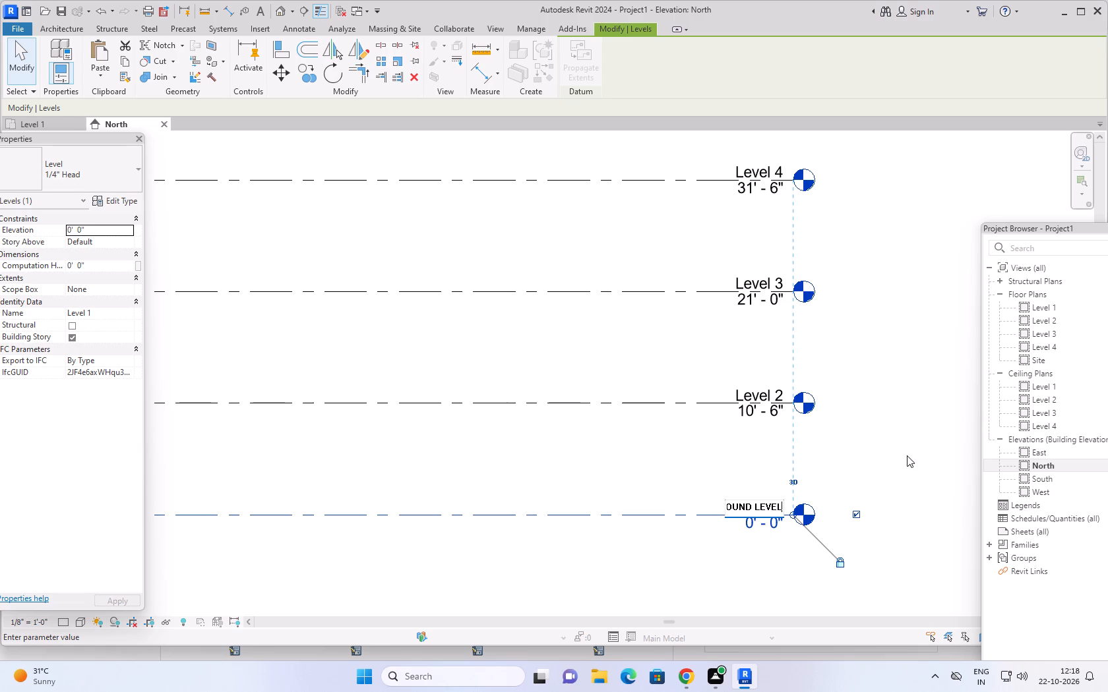
{"action": "left_click", "coordinate": [898, 458]}
Rename Level 2 as FIRST FLOOR at its level head.
{"action": "double_click", "coordinate": [769, 389]}
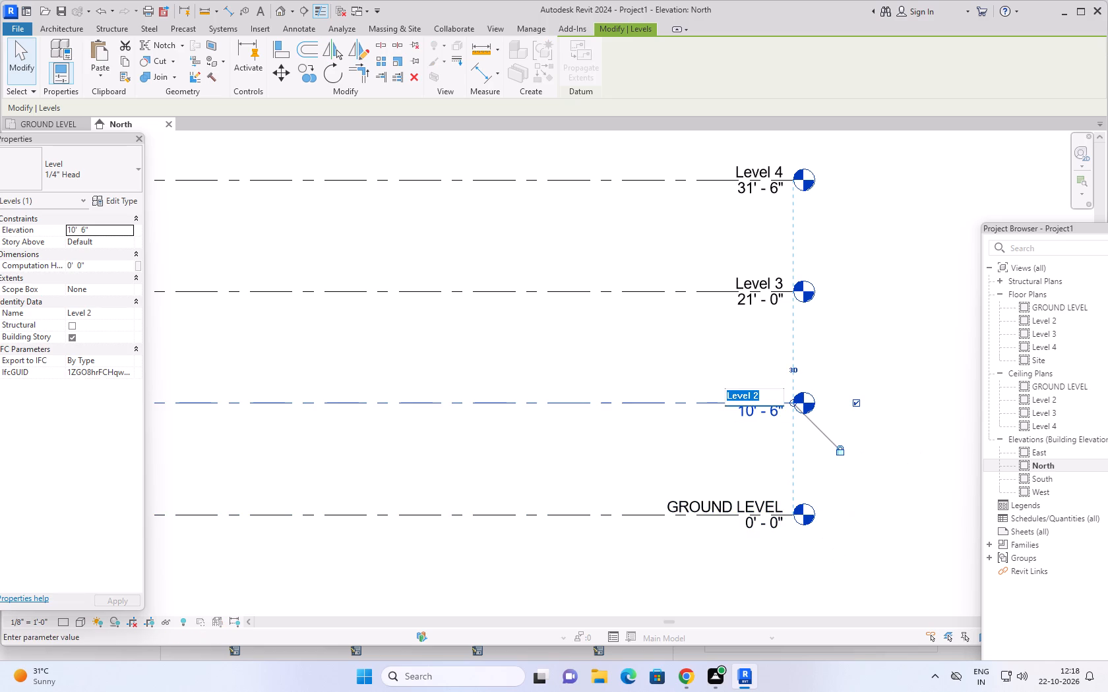
{"action": "key", "text": "BackSpace"}
{"action": "type", "text": "FIRST FLOOR"}
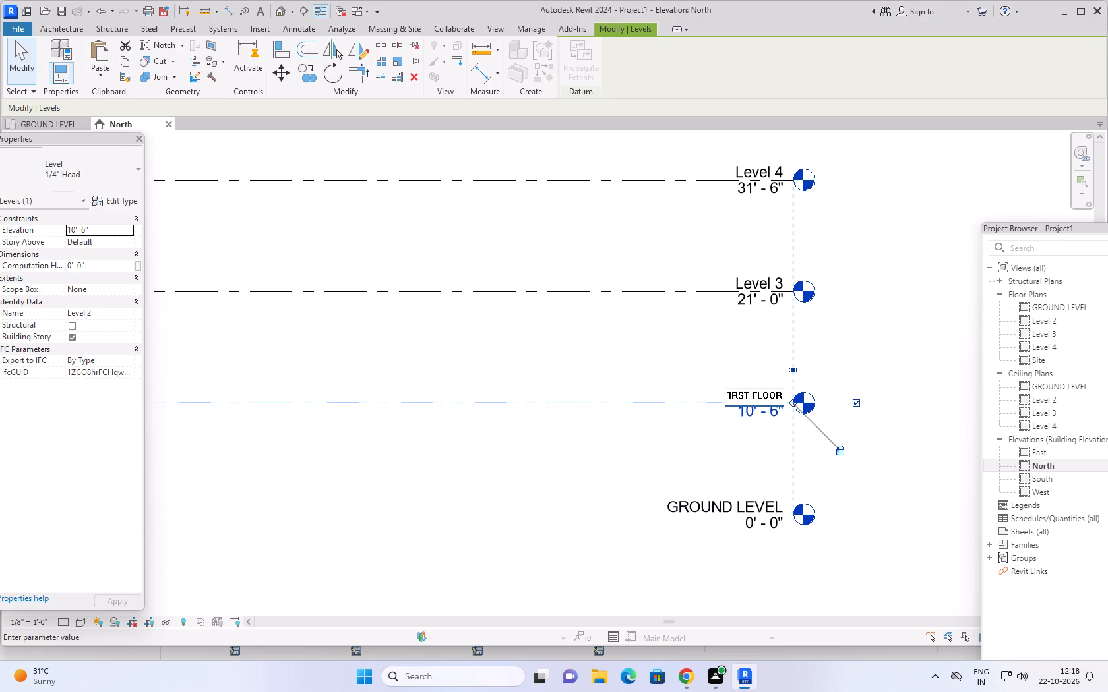
{"action": "left_click", "coordinate": [848, 347]}
Rename Level 3 as SECOND FLOOR at its level head.
{"action": "double_click", "coordinate": [768, 278]}
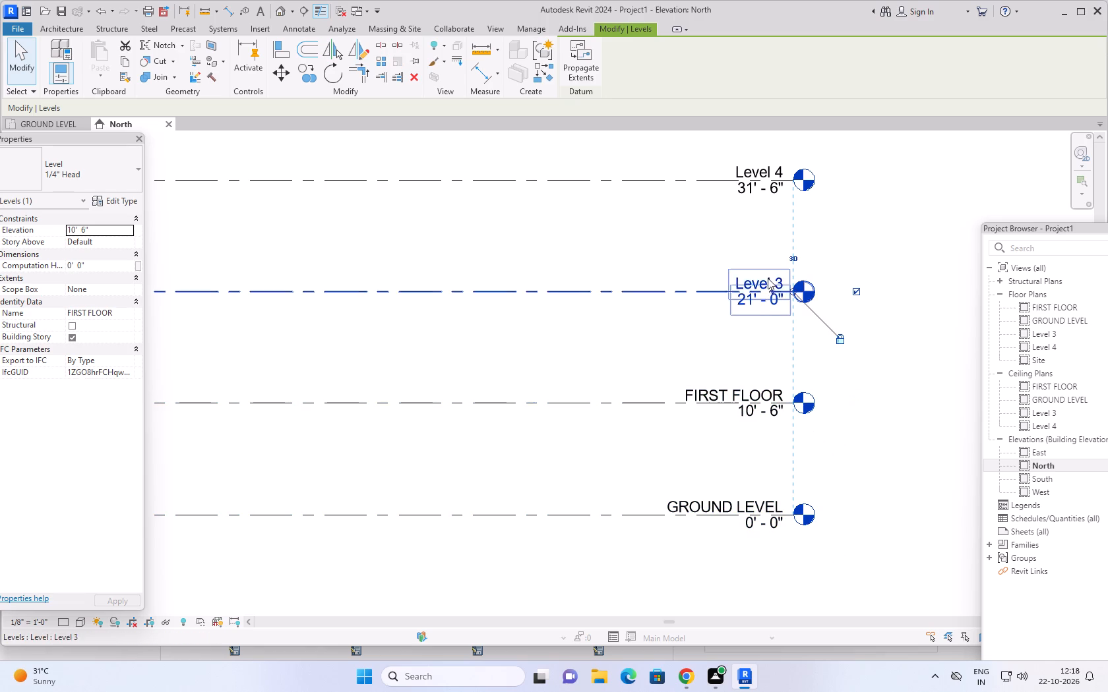
{"action": "key", "text": "BackSpace"}
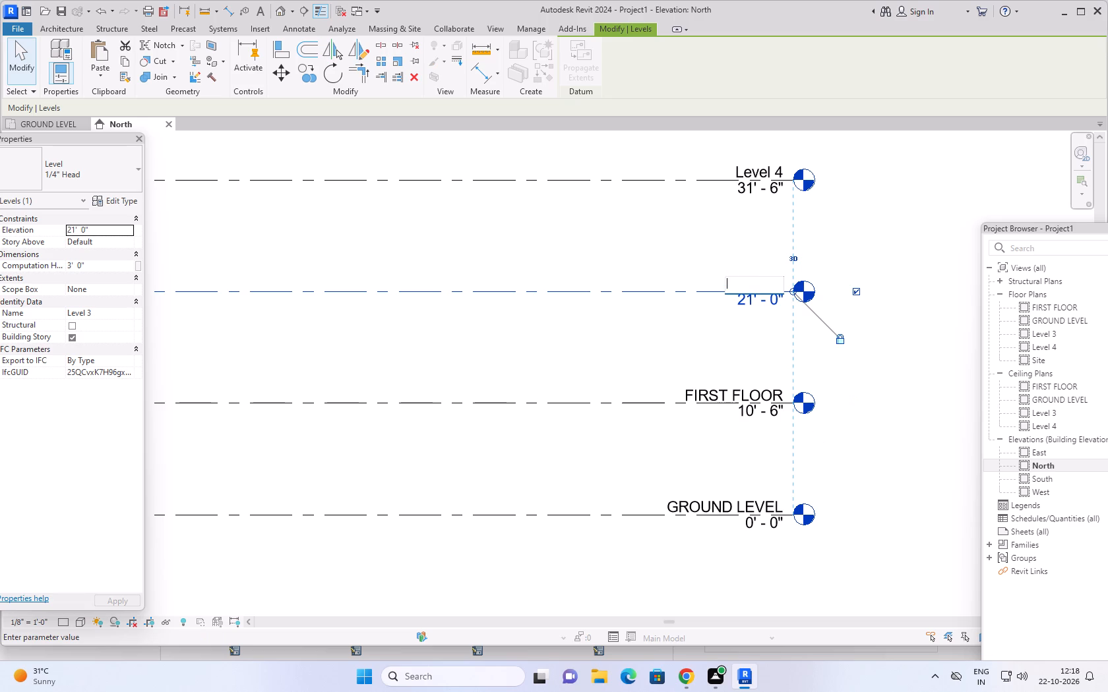
{"action": "type", "text": "SECON"}
{"action": "type", "text": "D"}
{"action": "key", "text": "space"}
{"action": "type", "text": "FL"}
{"action": "type", "text": "OOR"}
{"action": "left_click", "coordinate": [887, 210]}
Rename the topmost level, Level 4, as ROOF and clear the selection.
{"action": "scroll", "coordinate": [848, 210], "scroll_direction": "down", "scroll_amount": 1}
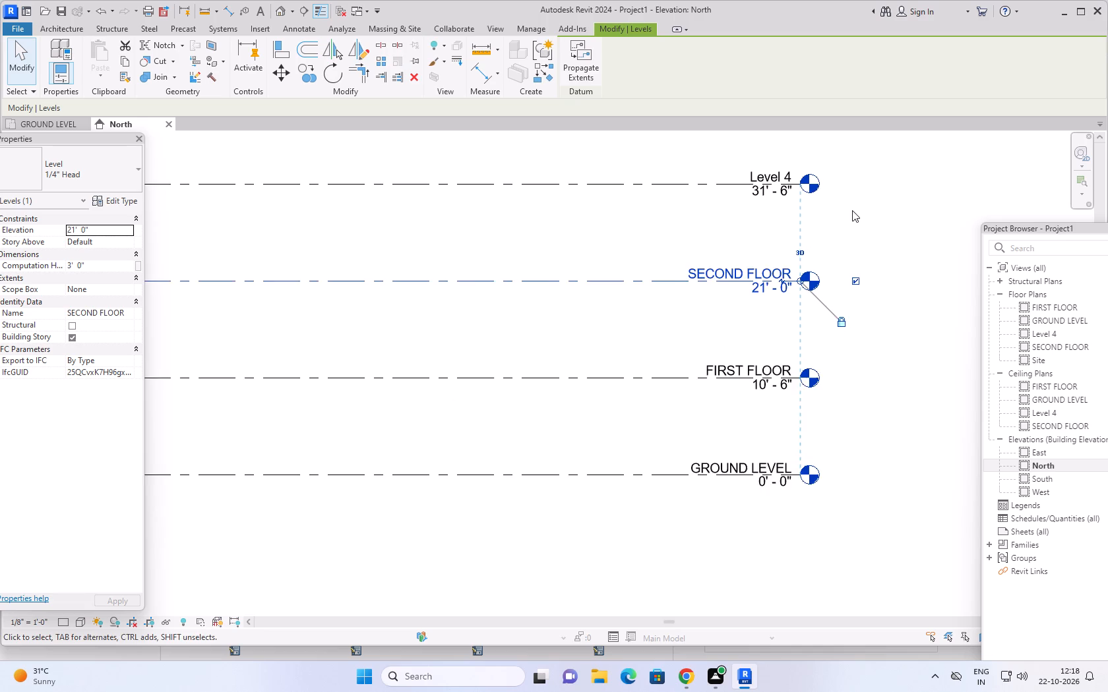
{"action": "middle_click_drag", "start_coordinate": [853, 212], "coordinate": [877, 299]}
{"action": "scroll", "coordinate": [787, 266], "scroll_direction": "up", "scroll_amount": 3}
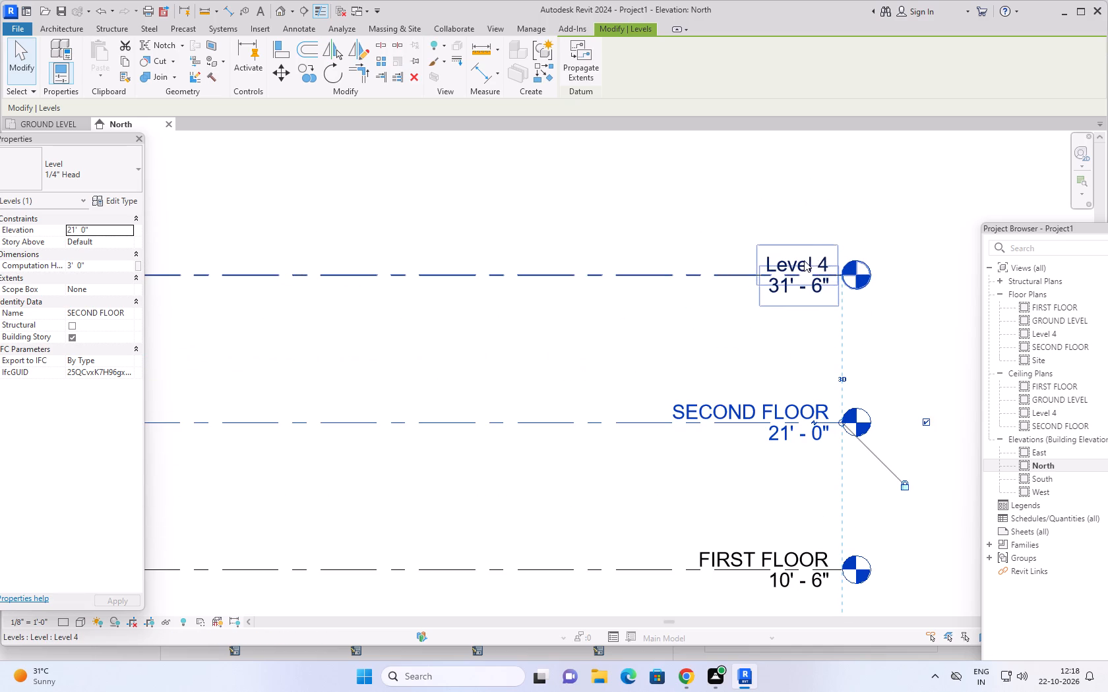
{"action": "double_click", "coordinate": [804, 260]}
{"action": "key", "text": "BackSpace"}
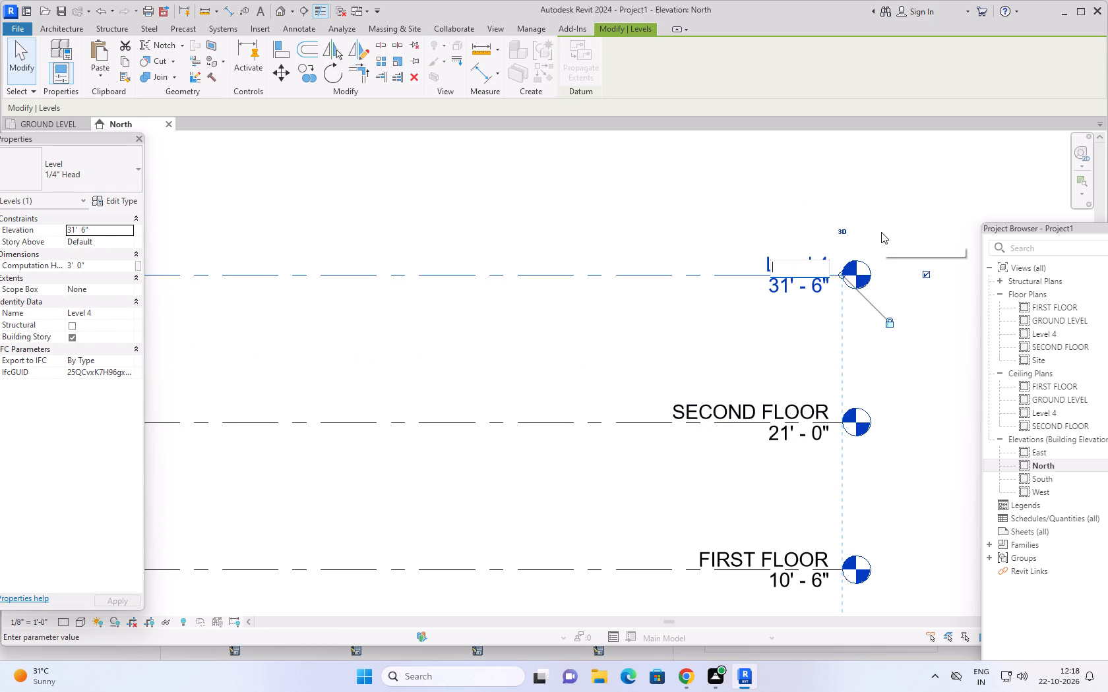
{"action": "type", "text": "ROOF"}
{"action": "scroll", "coordinate": [881, 232], "scroll_direction": "up", "scroll_amount": 2}
{"action": "left_click", "coordinate": [898, 216]}
{"action": "scroll", "coordinate": [908, 236], "scroll_direction": "down", "scroll_amount": 7}
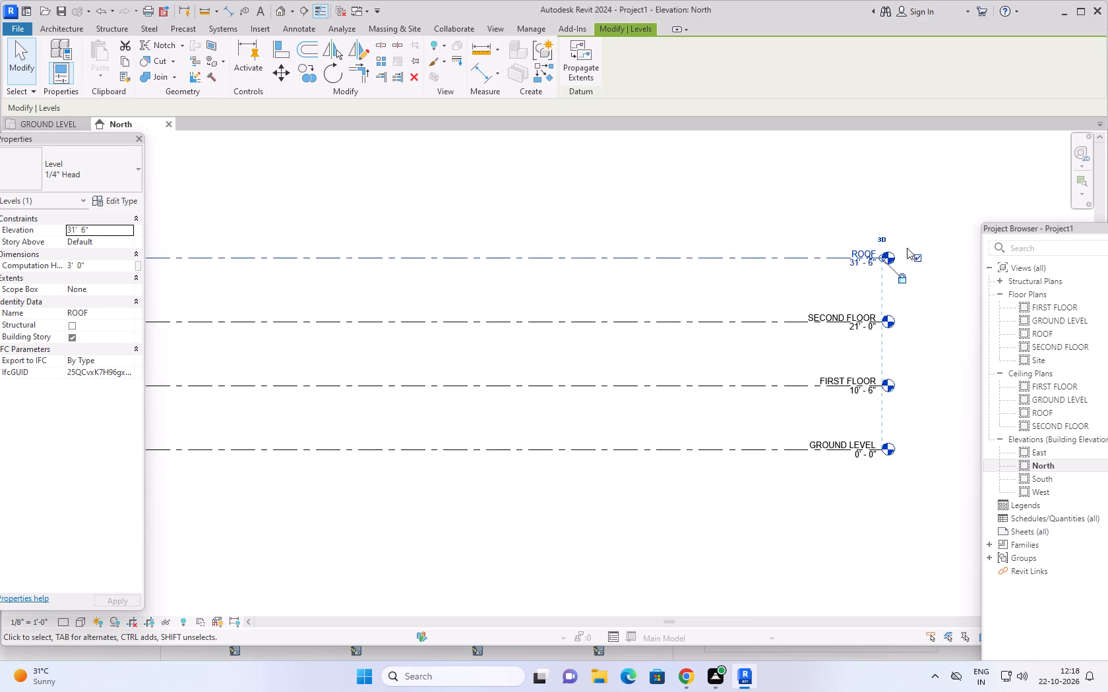
{"action": "scroll", "coordinate": [907, 248], "scroll_direction": "down", "scroll_amount": 4}
{"action": "middle_click_drag", "start_coordinate": [669, 439], "coordinate": [723, 485]}
{"action": "key", "text": "Escape"}
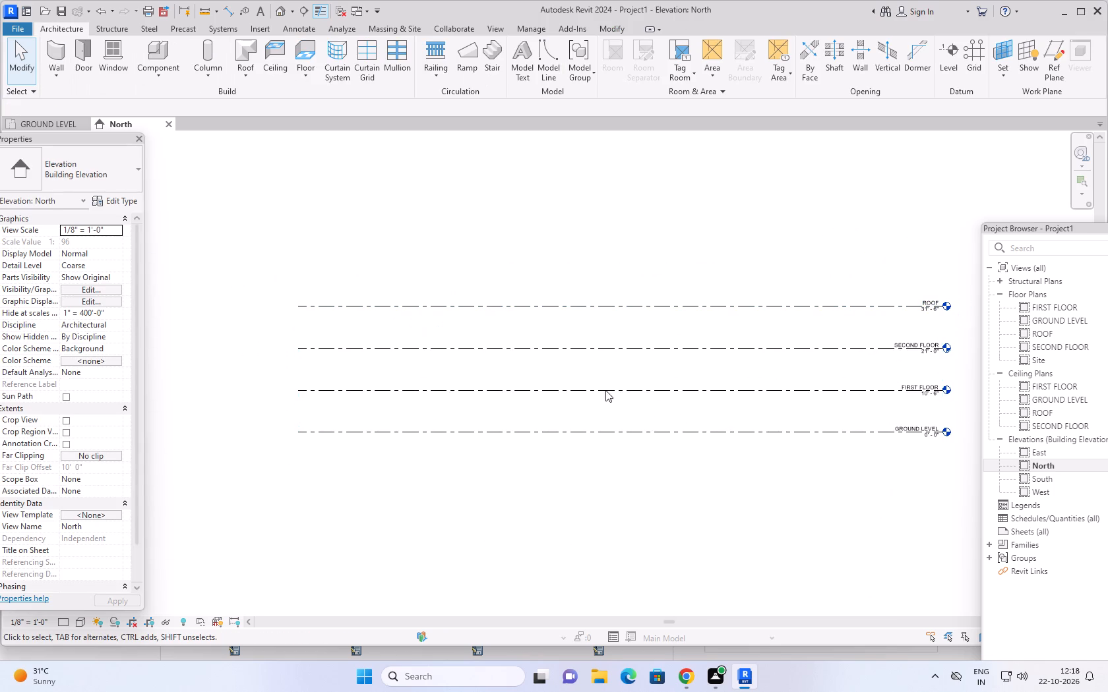
{"action": "key", "text": "Escape"}
Open the GROUND LEVEL floor plan view.
{"action": "double_click", "coordinate": [1053, 323]}
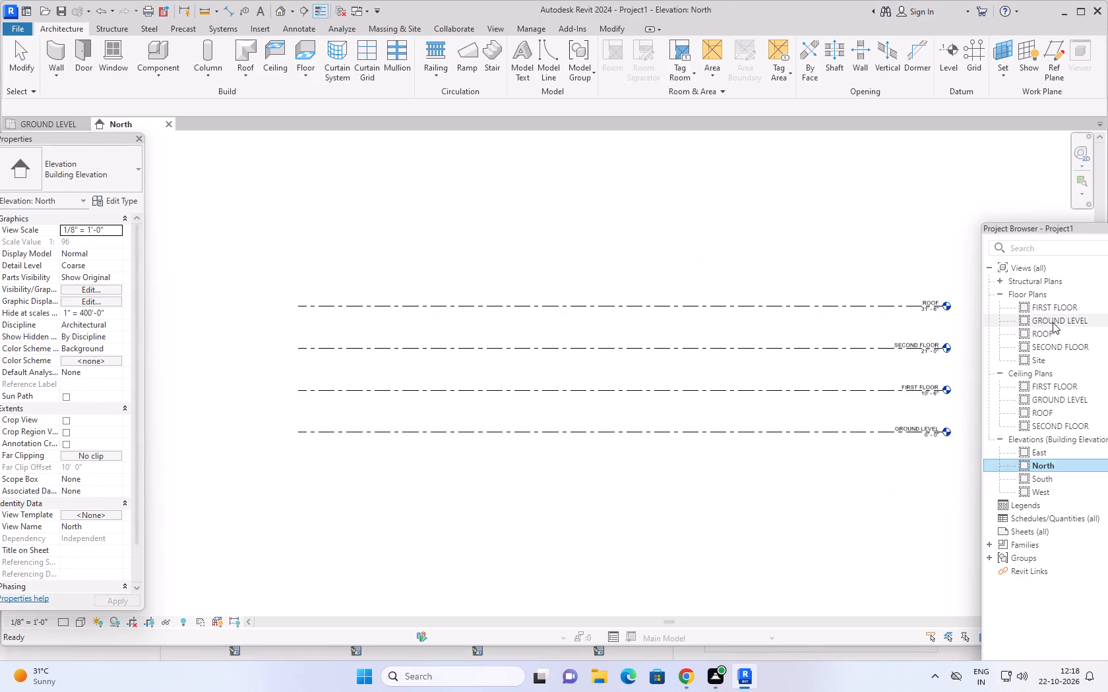
{"action": "scroll", "coordinate": [662, 293], "scroll_direction": "down", "scroll_amount": 1}
{"action": "middle_click_drag", "start_coordinate": [667, 307], "coordinate": [694, 327]}
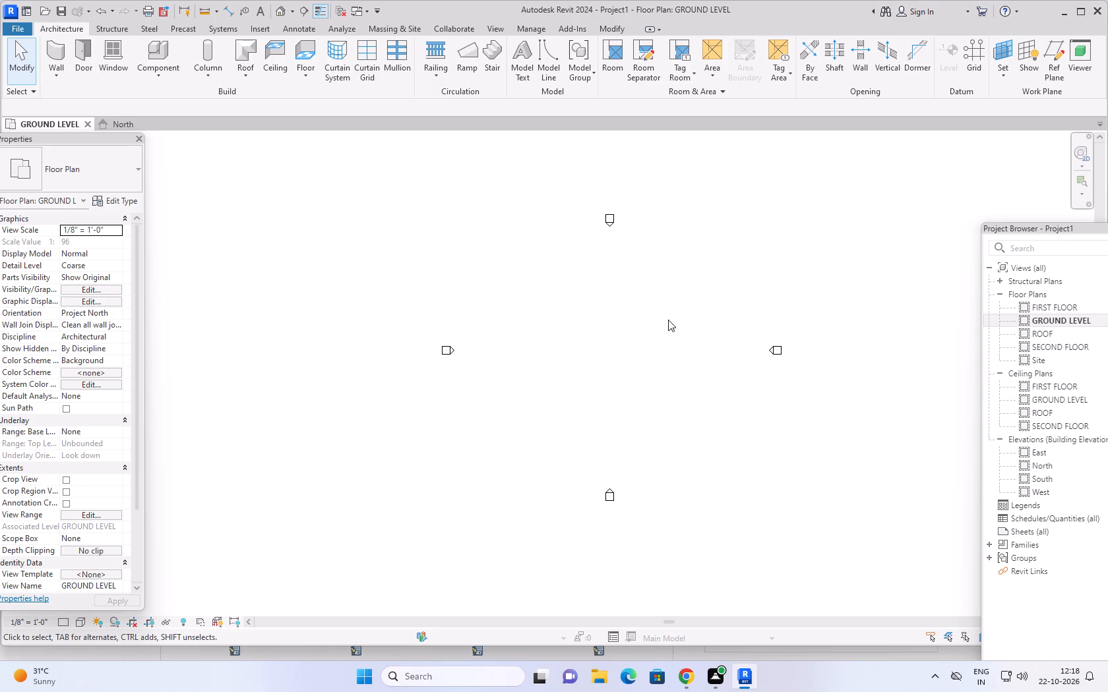
Link FUJI 22.dwg from the Documents folder into the ground level plan with Auto - Center to Center positioning.
{"action": "left_click", "coordinate": [258, 27]}
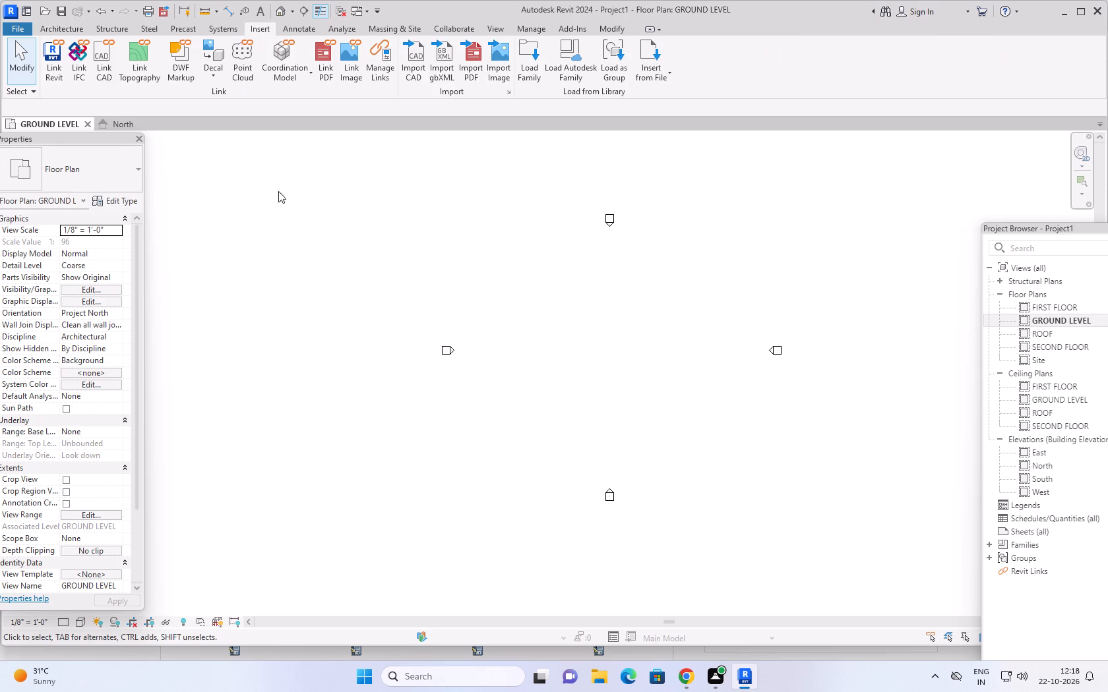
{"action": "left_click", "coordinate": [105, 61]}
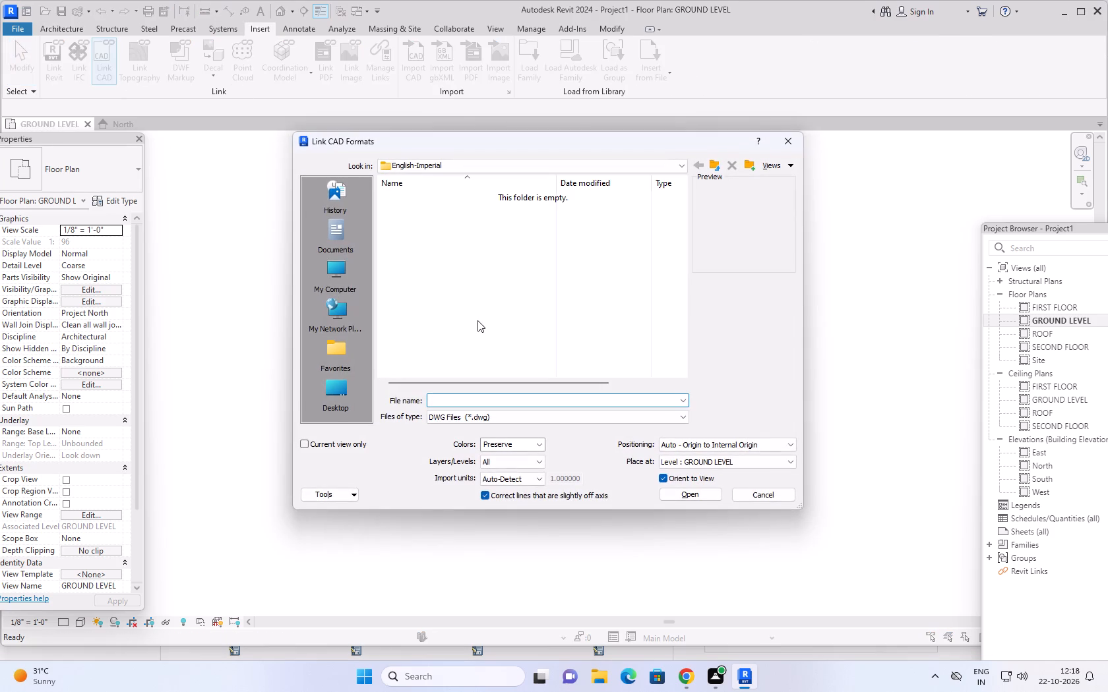
{"action": "left_click", "coordinate": [338, 233]}
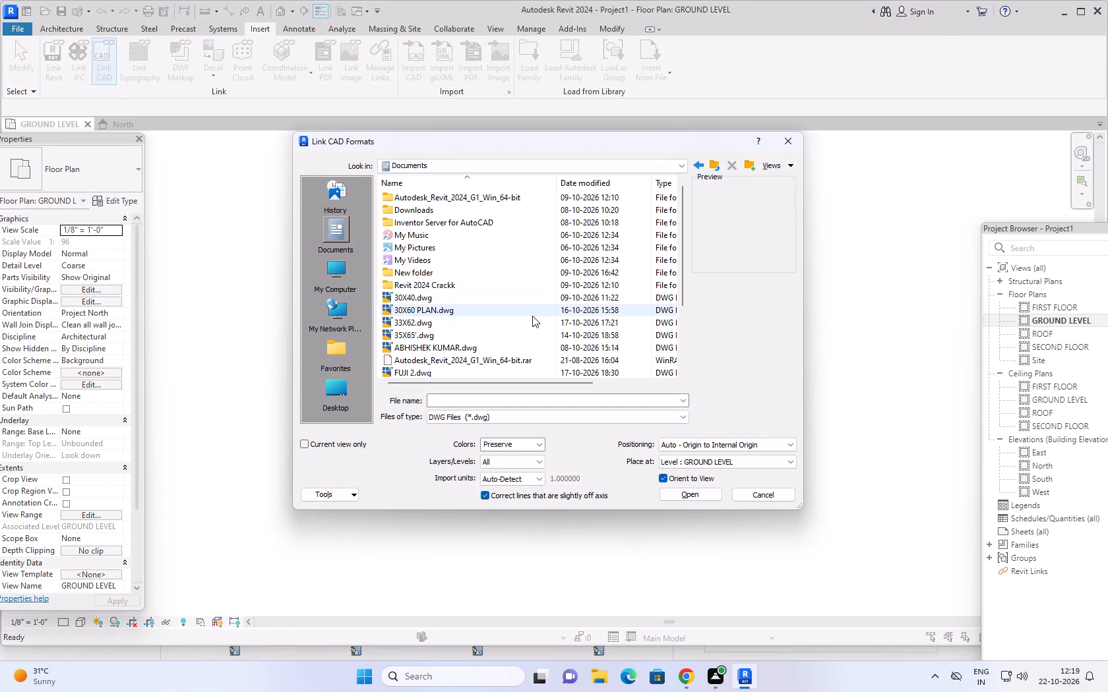
{"action": "scroll", "coordinate": [445, 274], "scroll_direction": "down", "scroll_amount": 2}
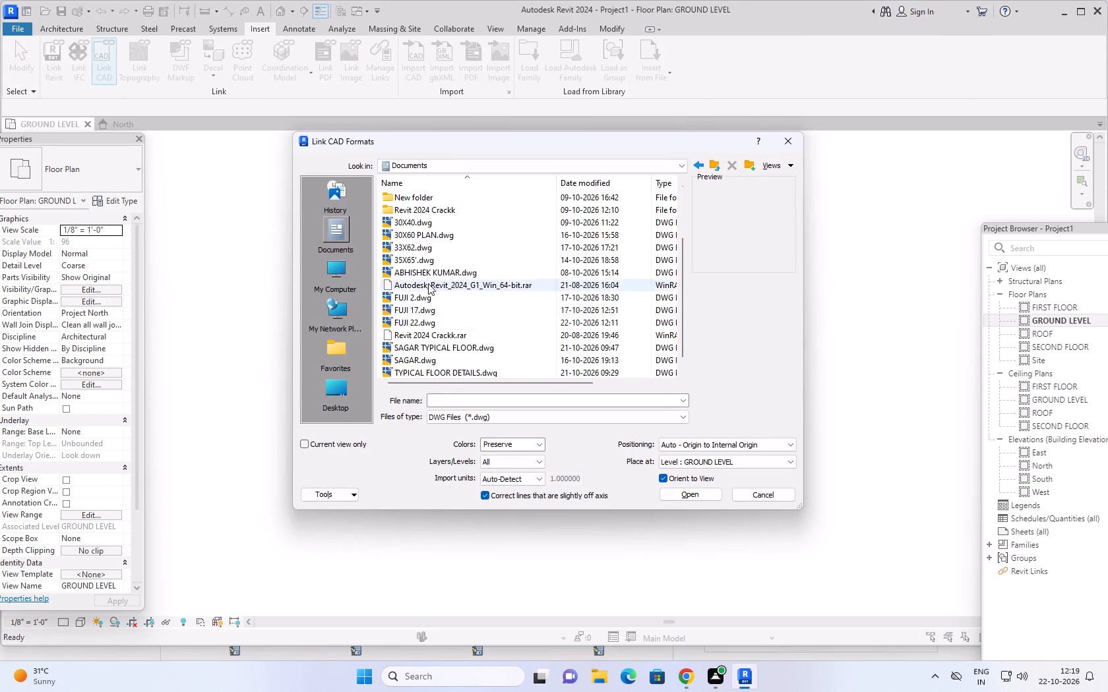
{"action": "scroll", "coordinate": [459, 274], "scroll_direction": "down", "scroll_amount": 1}
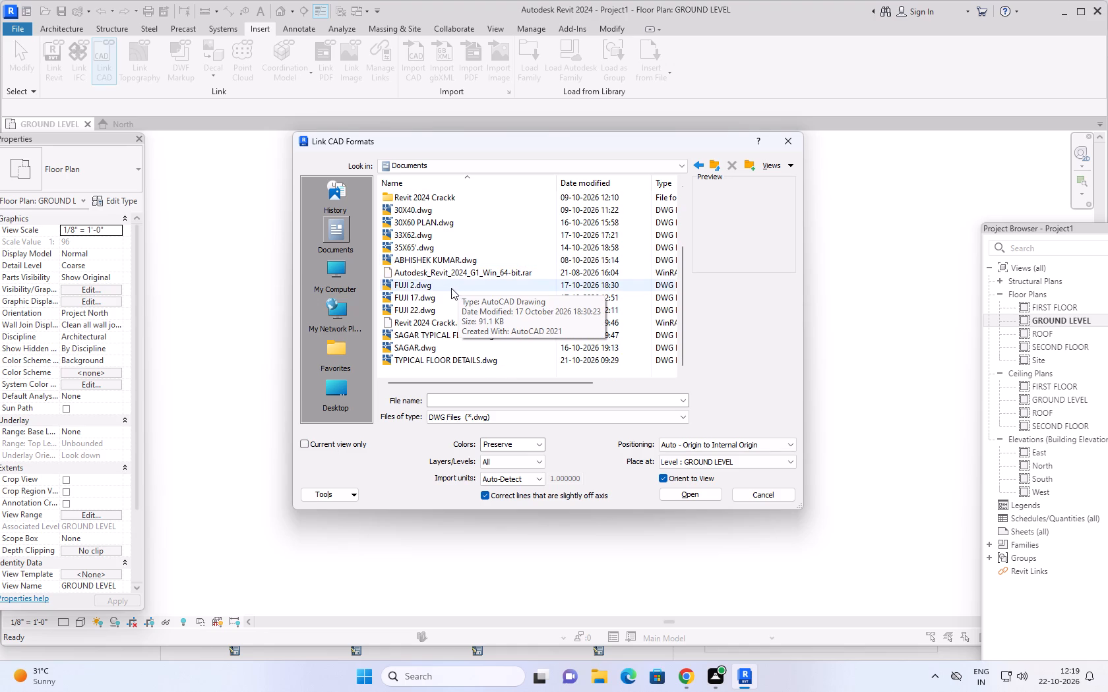
{"action": "scroll", "coordinate": [451, 288], "scroll_direction": "down", "scroll_amount": 3}
{"action": "left_click", "coordinate": [438, 307]}
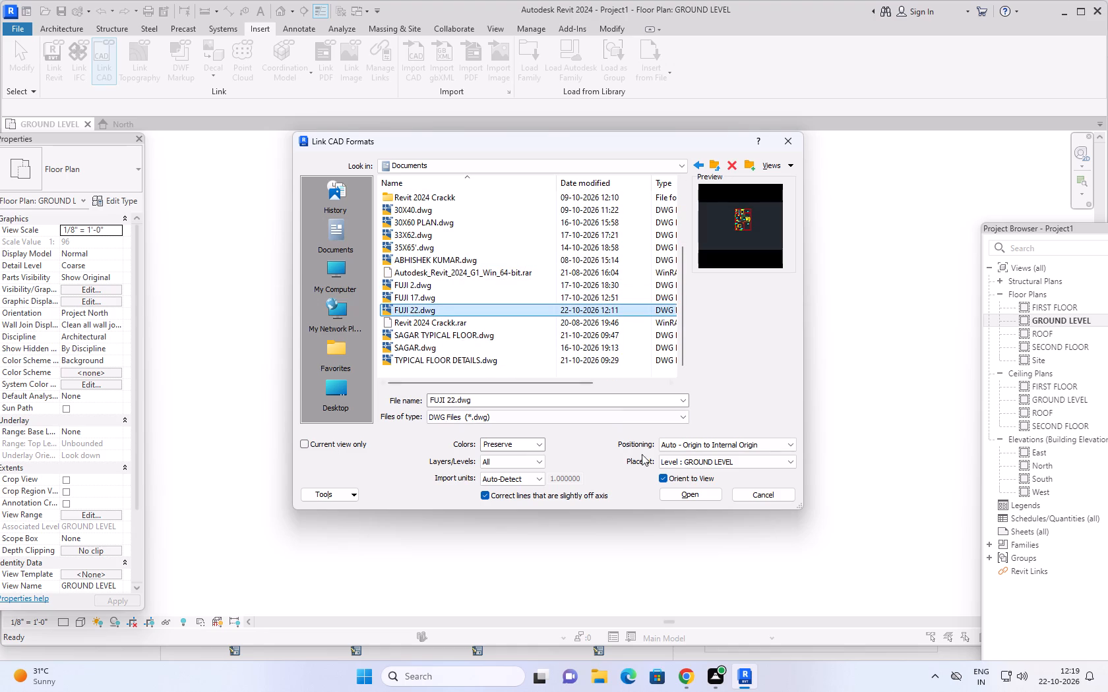
{"action": "left_click", "coordinate": [737, 442]}
{"action": "left_click", "coordinate": [729, 455]}
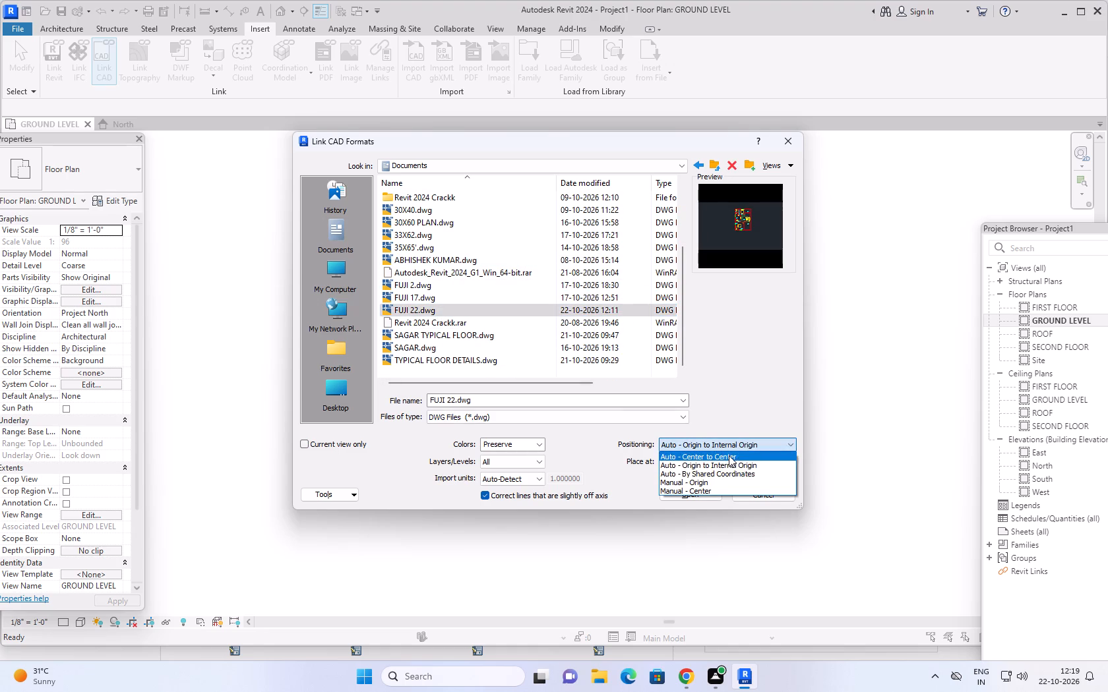
{"action": "left_click", "coordinate": [700, 494]}
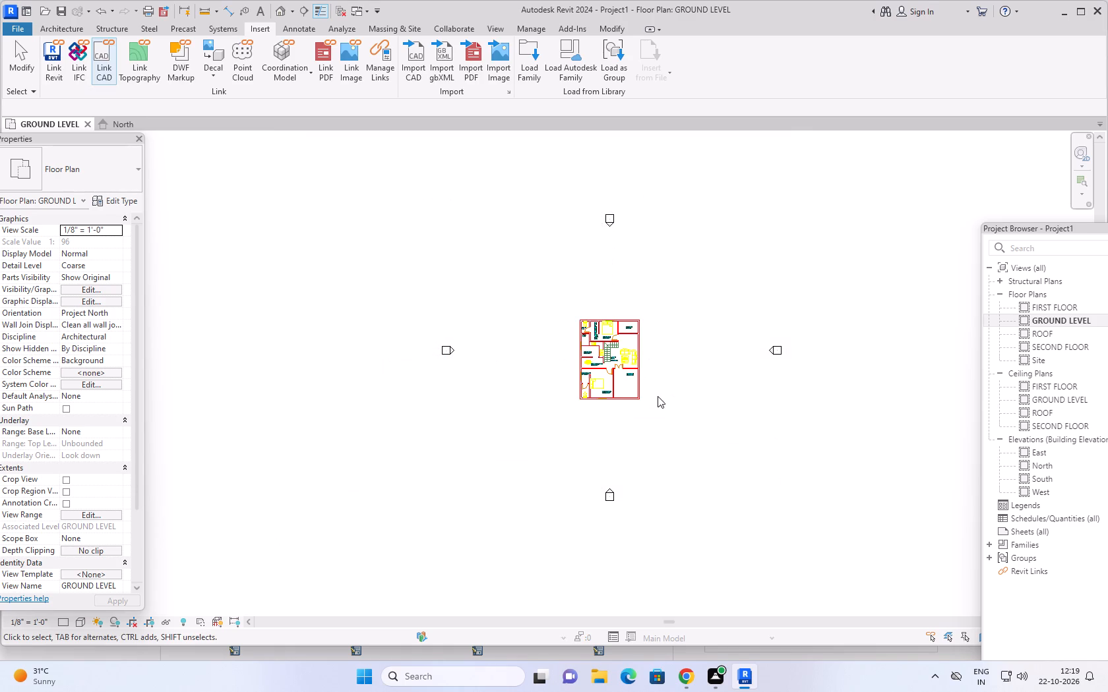
Pin the linked FUJI 22.dwg plan in place and clear the selection.
{"action": "scroll", "coordinate": [642, 401], "scroll_direction": "up", "scroll_amount": 4}
{"action": "middle_click_drag", "start_coordinate": [666, 391], "coordinate": [608, 402]}
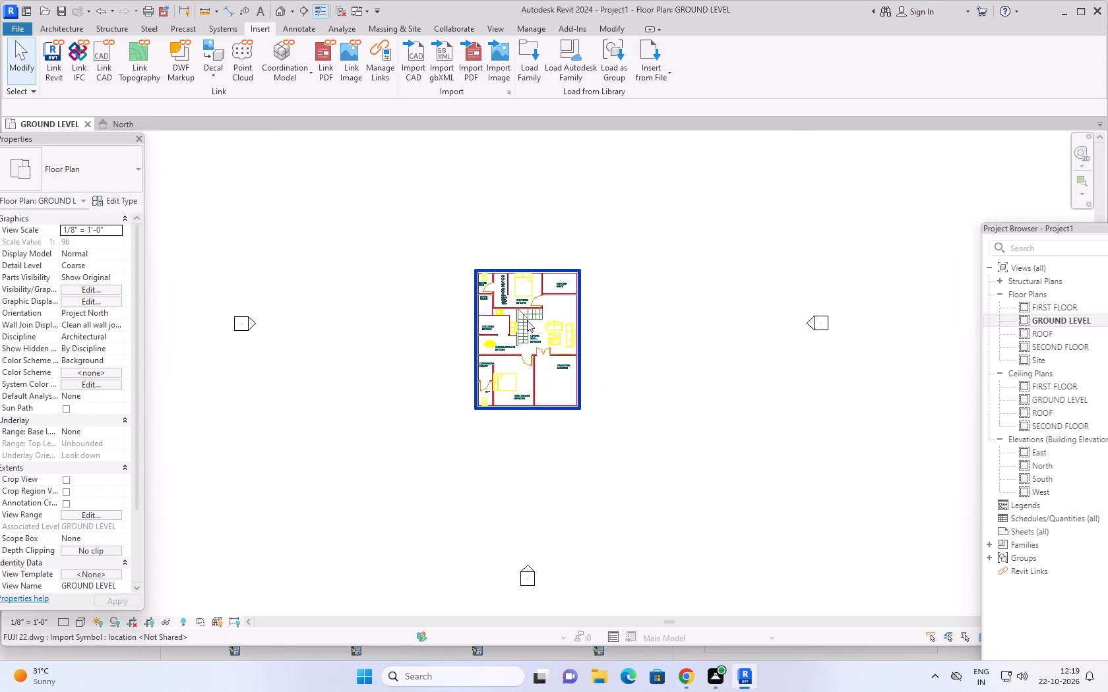
{"action": "scroll", "coordinate": [503, 273], "scroll_direction": "up", "scroll_amount": 5}
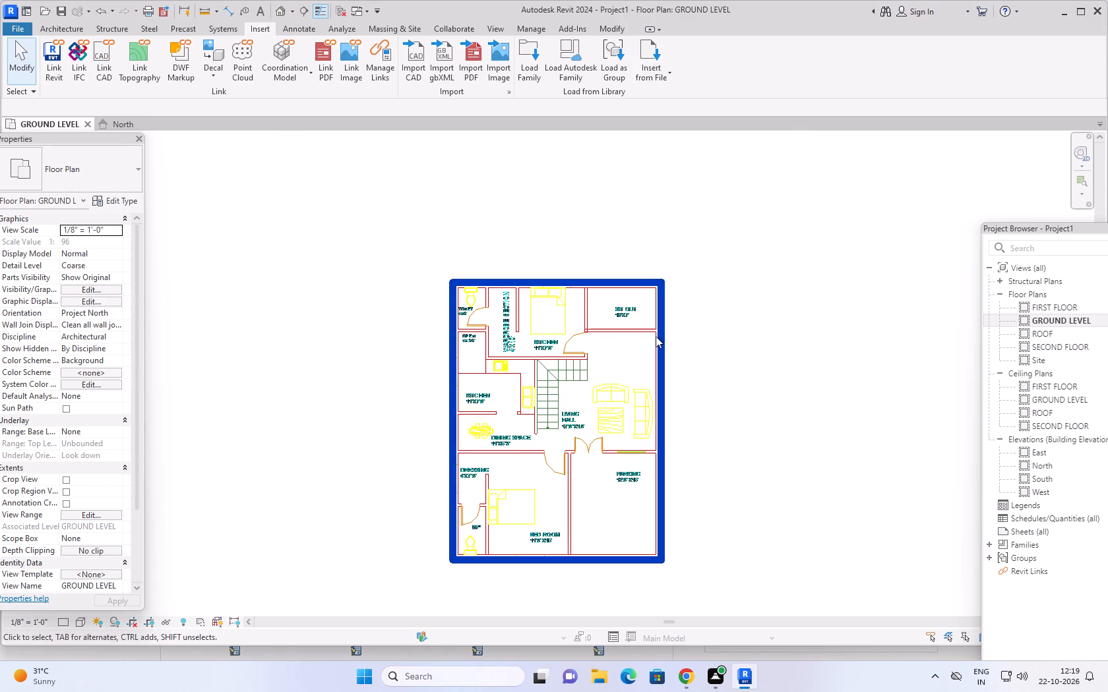
{"action": "middle_click_drag", "start_coordinate": [694, 397], "coordinate": [677, 328]}
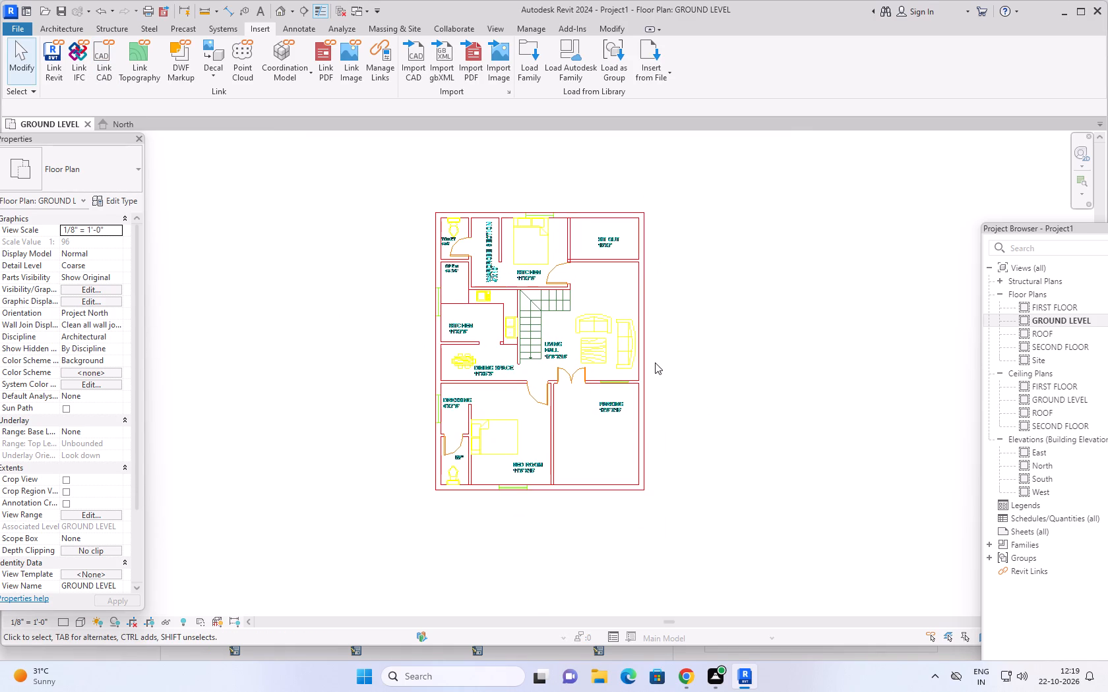
{"action": "left_click", "coordinate": [646, 376]}
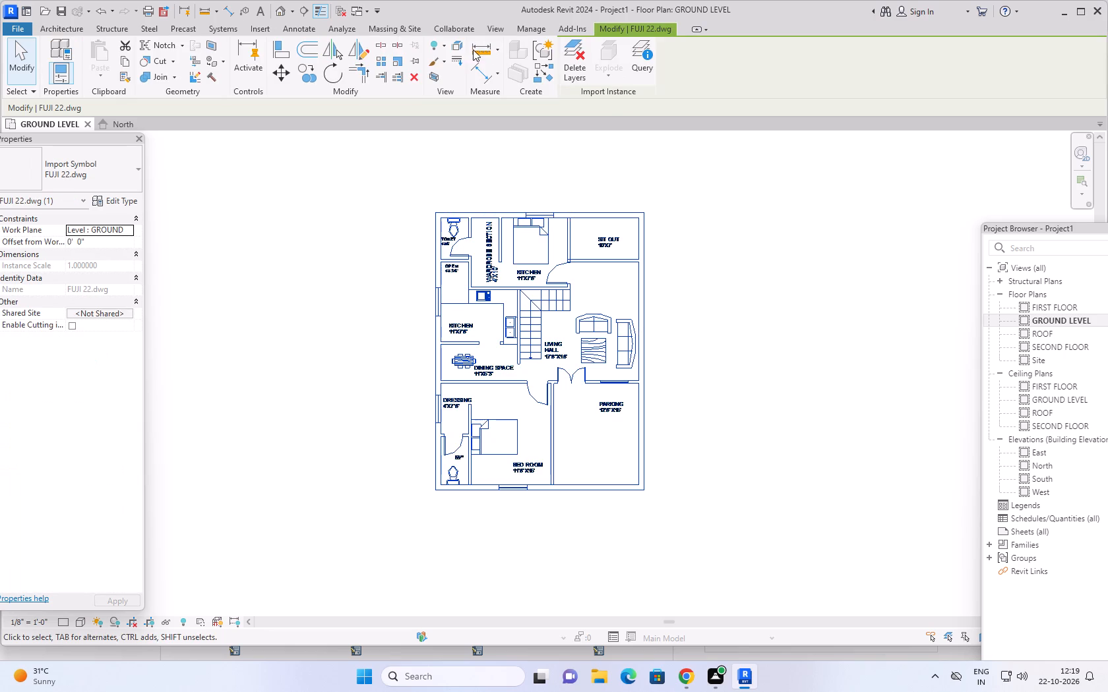
{"action": "left_click", "coordinate": [414, 60]}
{"action": "left_click", "coordinate": [316, 10]}
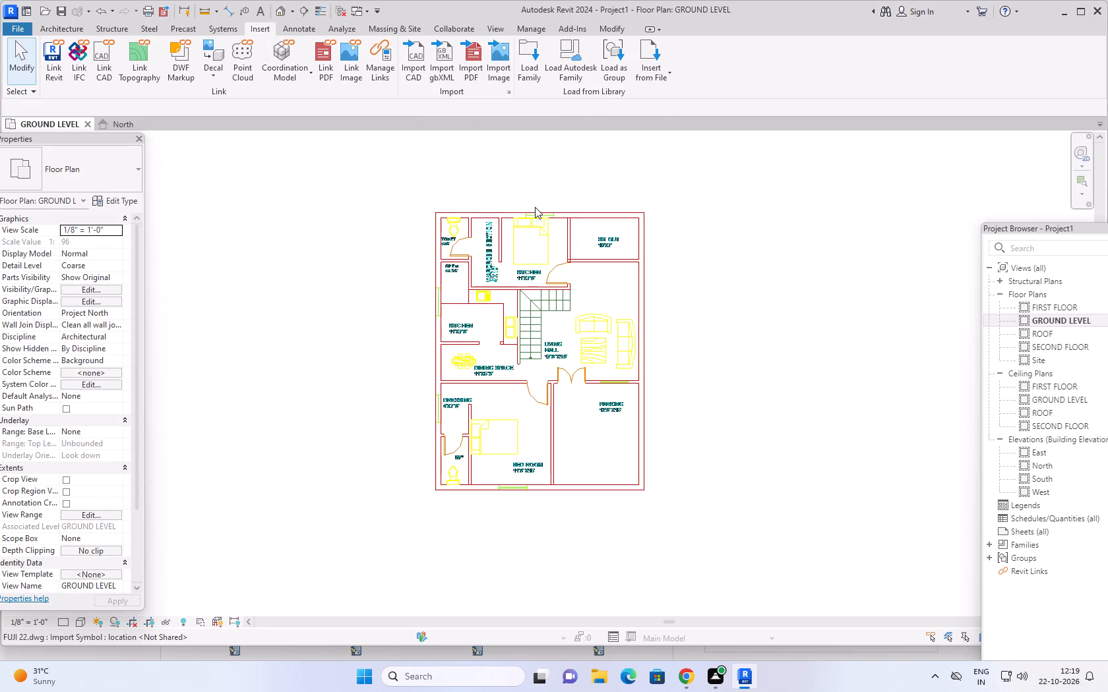
{"action": "left_click", "coordinate": [534, 215]}
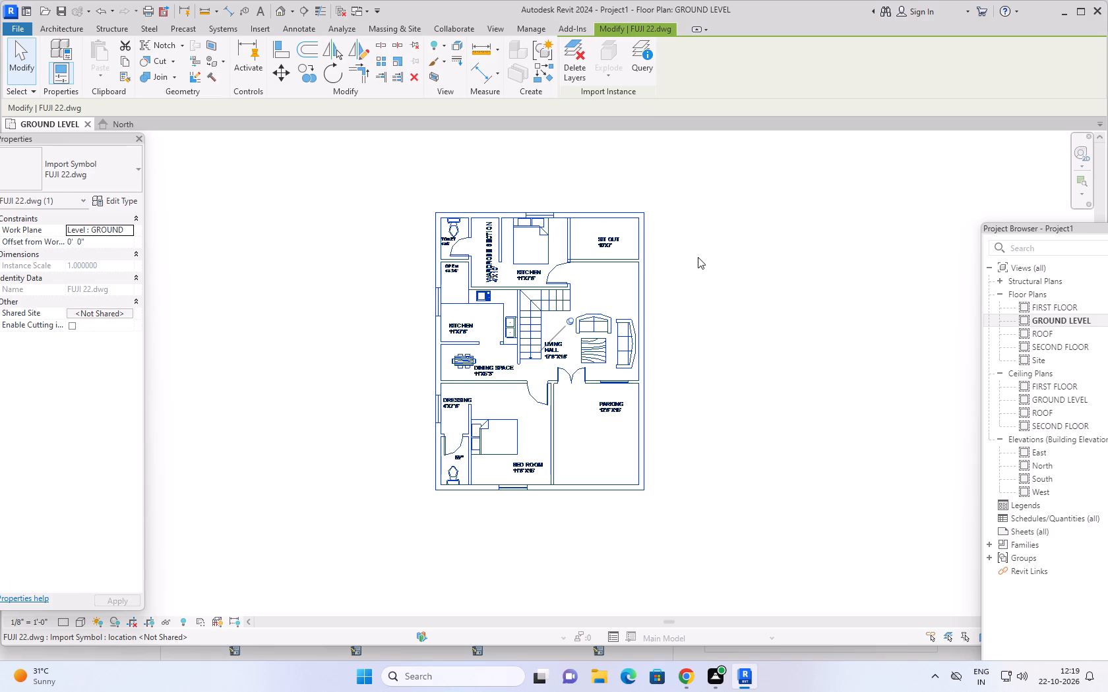
{"action": "key", "text": "Escape"}
{"action": "key", "text": "Escape"}
Examine the room layout, walls and labels of the linked floor plan.
{"action": "middle_click_drag", "start_coordinate": [701, 272], "coordinate": [756, 257]}
{"action": "scroll", "coordinate": [516, 235], "scroll_direction": "up", "scroll_amount": 2}
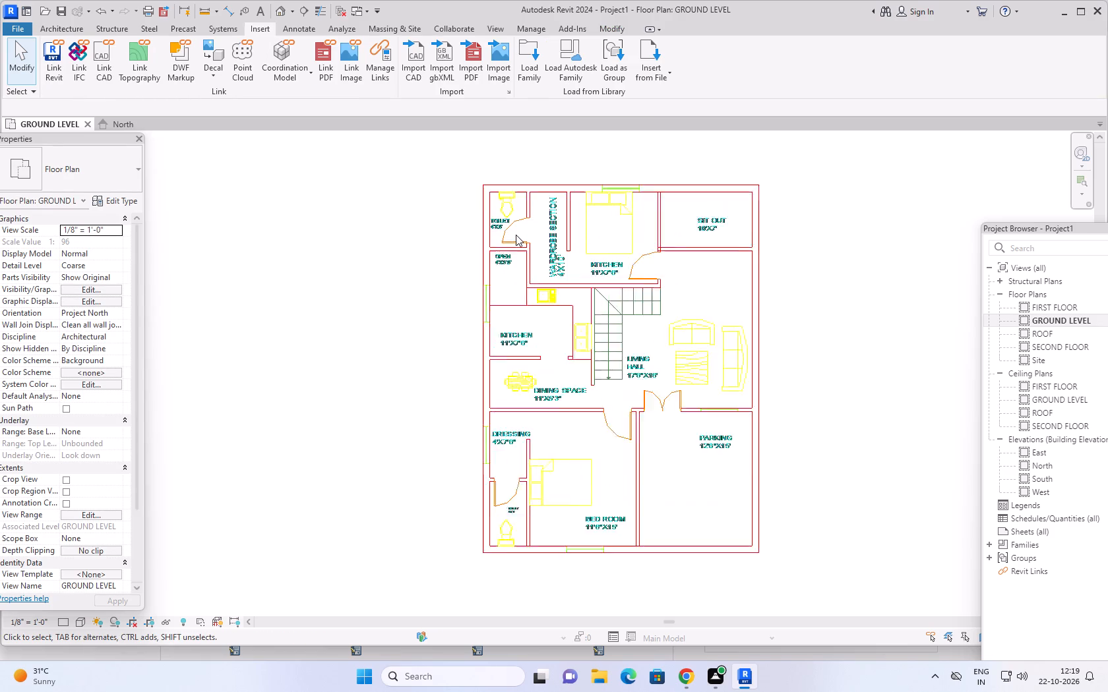
{"action": "scroll", "coordinate": [516, 235], "scroll_direction": "up", "scroll_amount": 4}
{"action": "scroll", "coordinate": [595, 267], "scroll_direction": "down", "scroll_amount": 3}
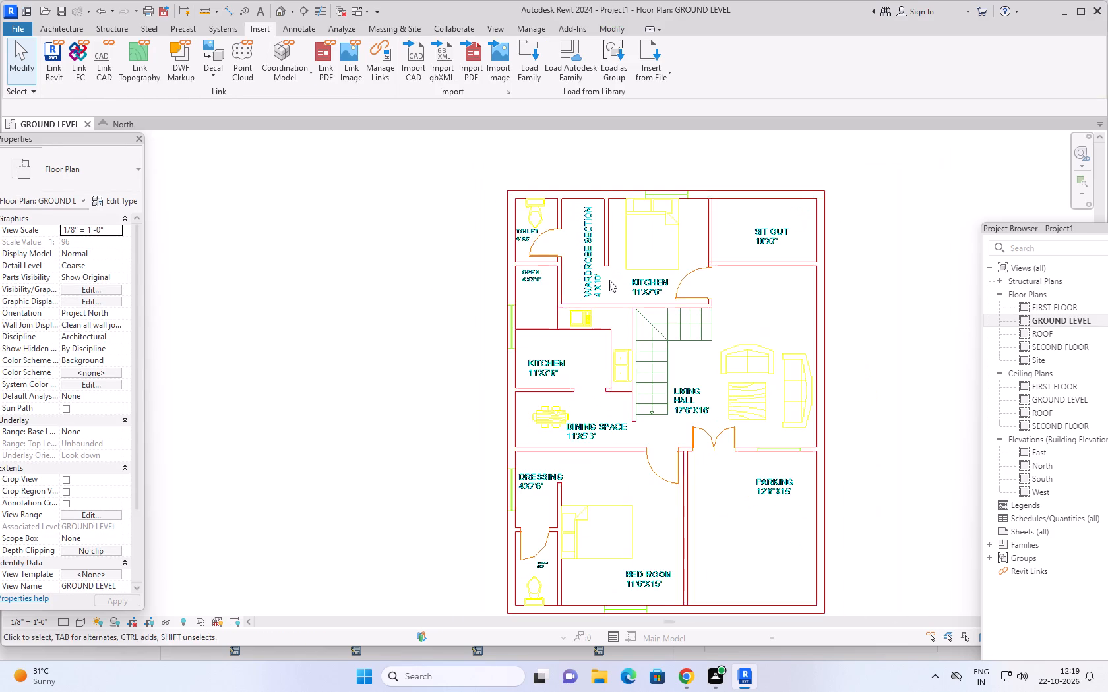
{"action": "scroll", "coordinate": [618, 288], "scroll_direction": "down", "scroll_amount": 4}
{"action": "middle_click_drag", "start_coordinate": [805, 326], "coordinate": [728, 330]}
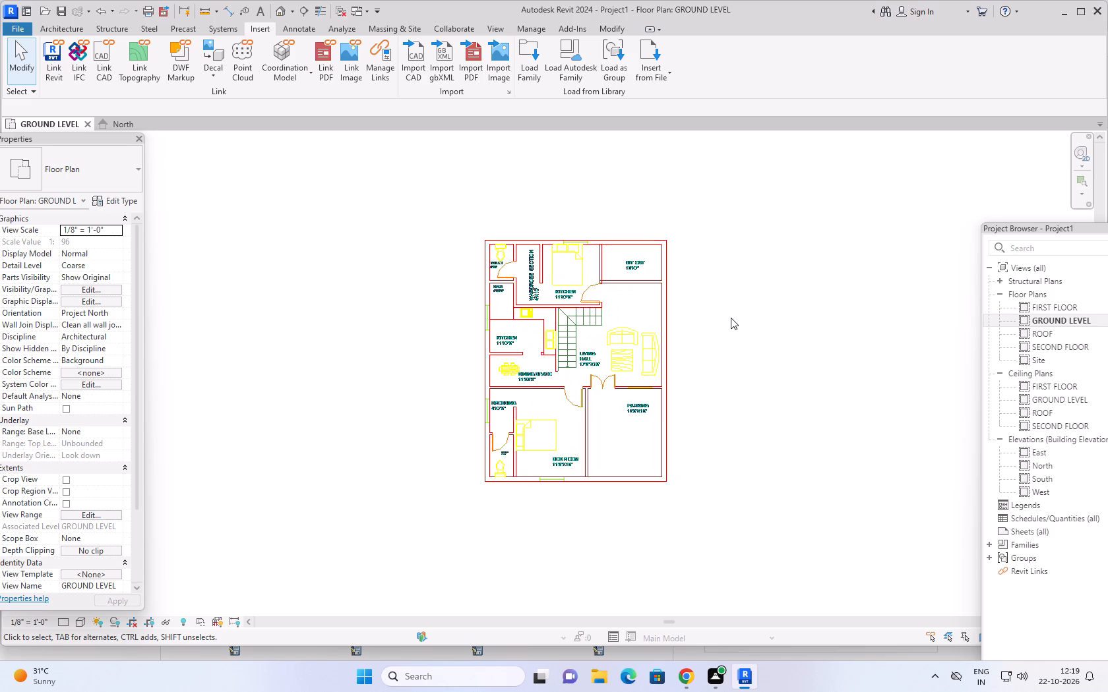
{"action": "scroll", "coordinate": [723, 389], "scroll_direction": "up", "scroll_amount": 2}
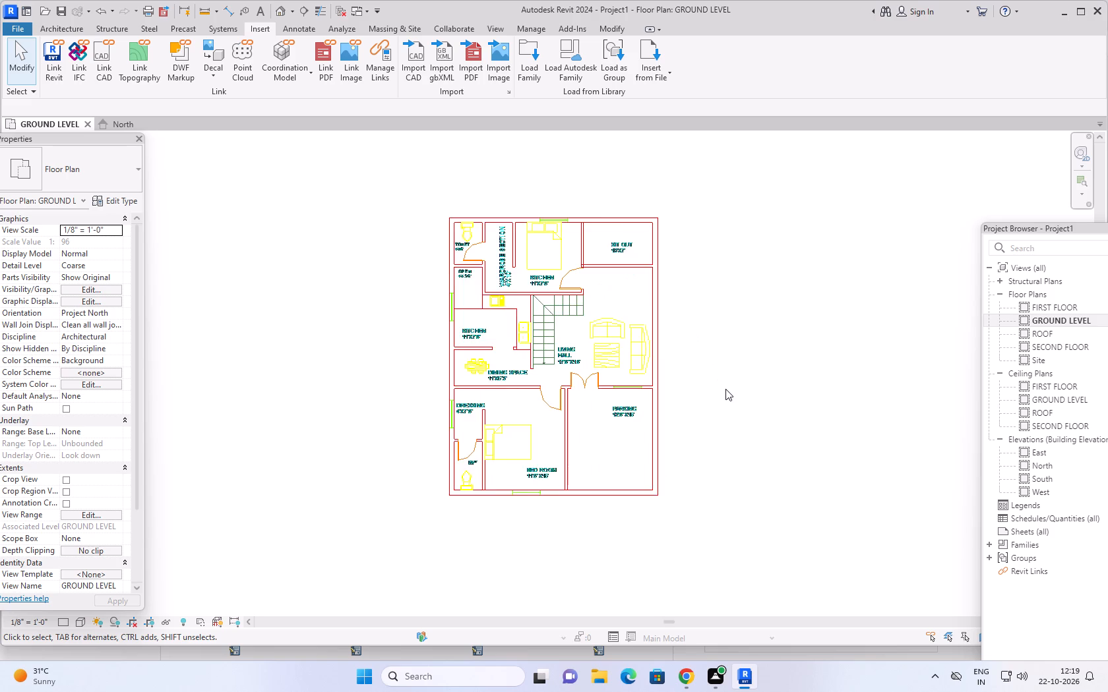
{"action": "middle_click_drag", "start_coordinate": [726, 389], "coordinate": [741, 372]}
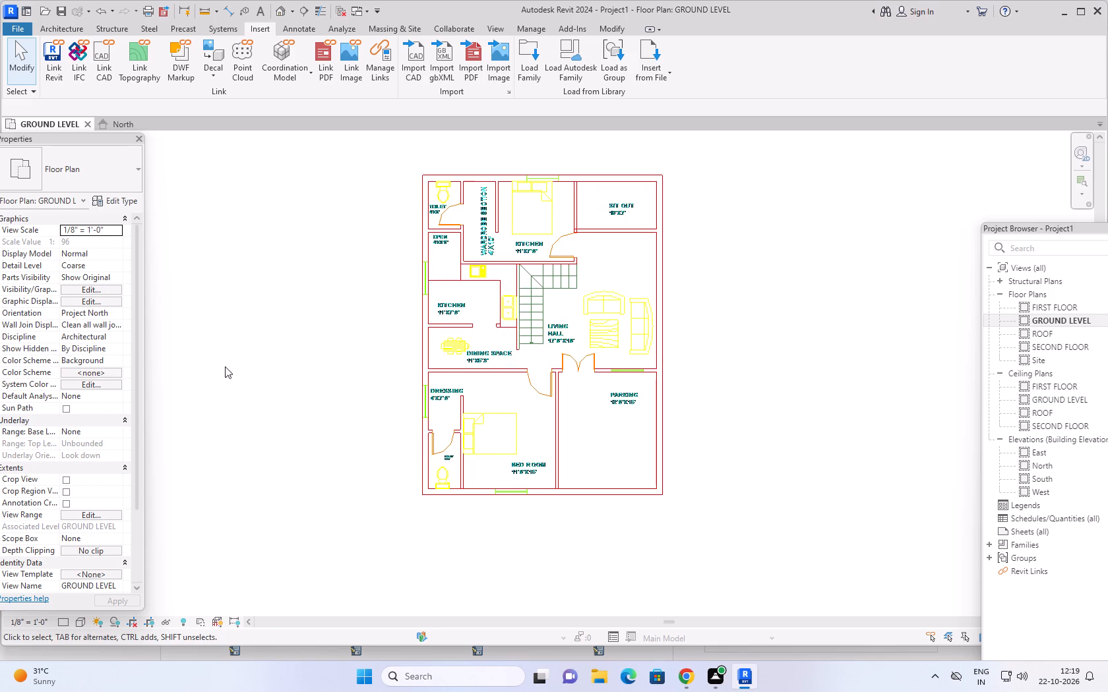
{"action": "middle_click_drag", "start_coordinate": [262, 347], "coordinate": [237, 360]}
{"action": "scroll", "coordinate": [239, 364], "scroll_direction": "up", "scroll_amount": 1}
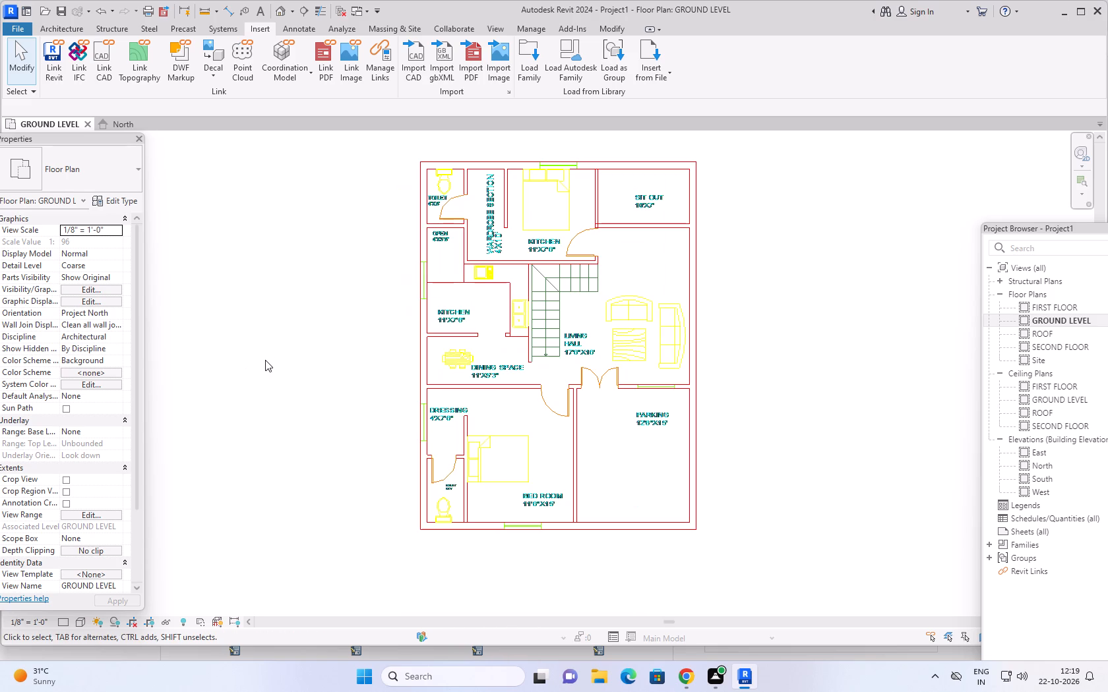
{"action": "scroll", "coordinate": [765, 291], "scroll_direction": "down", "scroll_amount": 1}
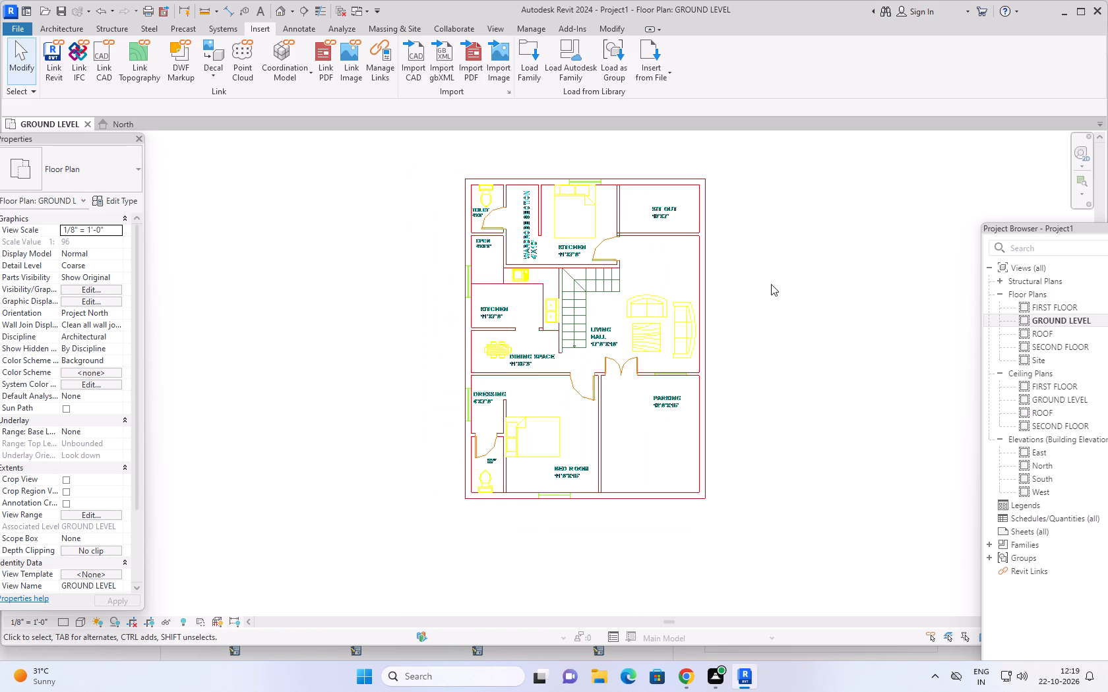
{"action": "middle_click_drag", "start_coordinate": [771, 284], "coordinate": [737, 266]}
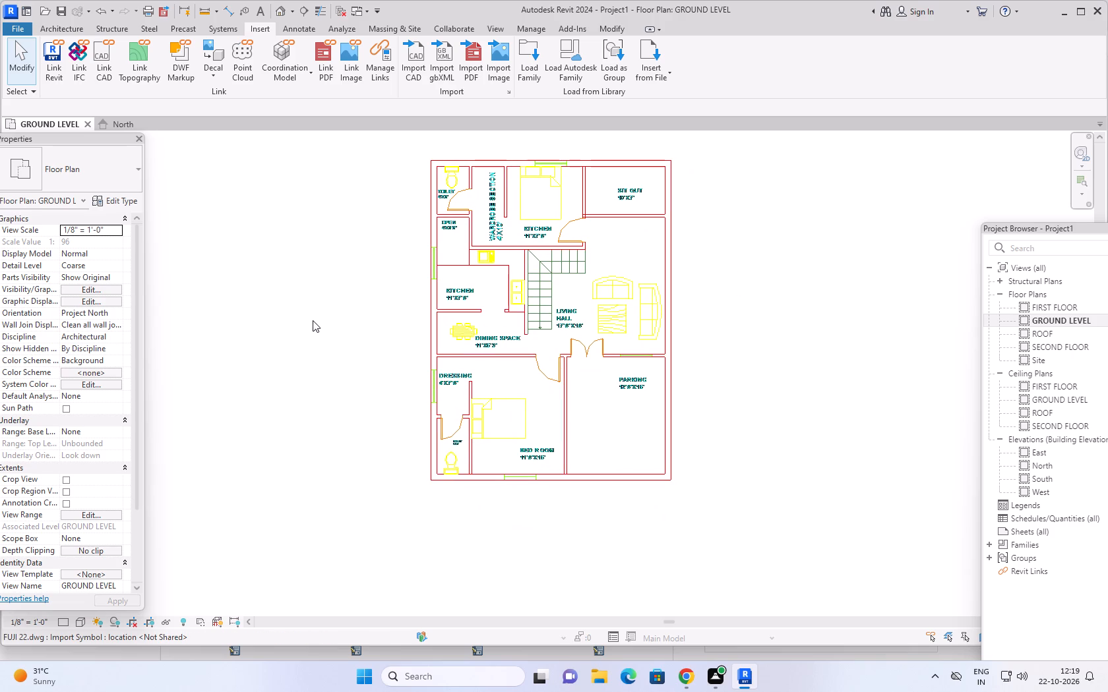
Start a new architectural wall and duplicate the Generic - 8" wall type under the name 9".
{"action": "left_click", "coordinate": [59, 25]}
{"action": "left_click", "coordinate": [57, 51]}
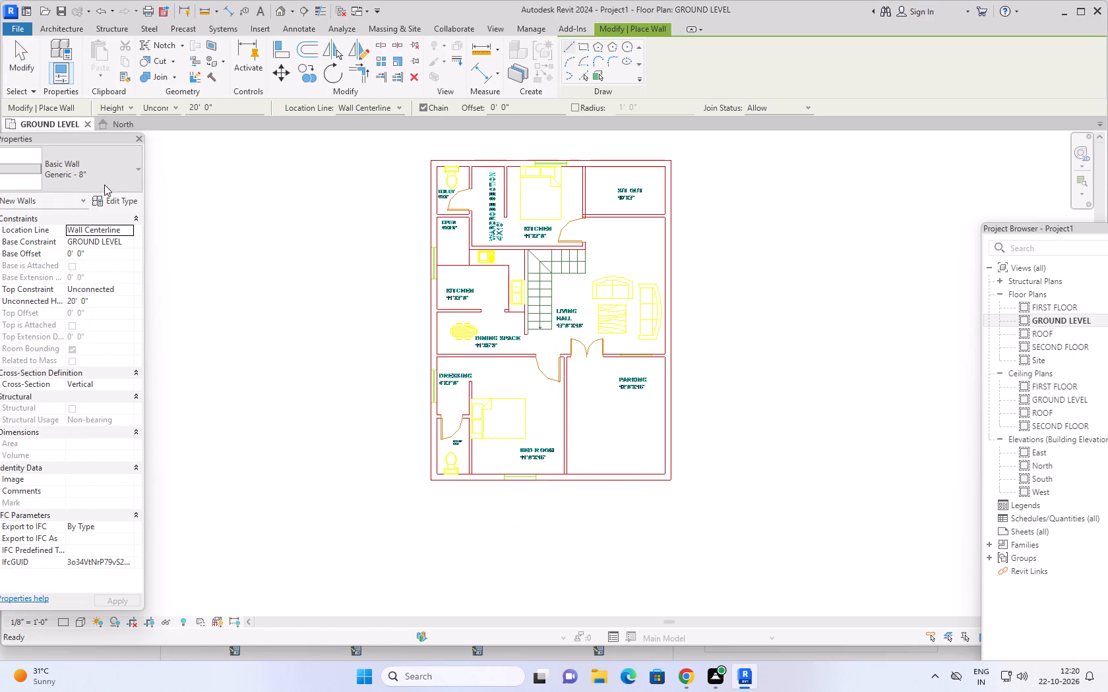
{"action": "left_click", "coordinate": [118, 200]}
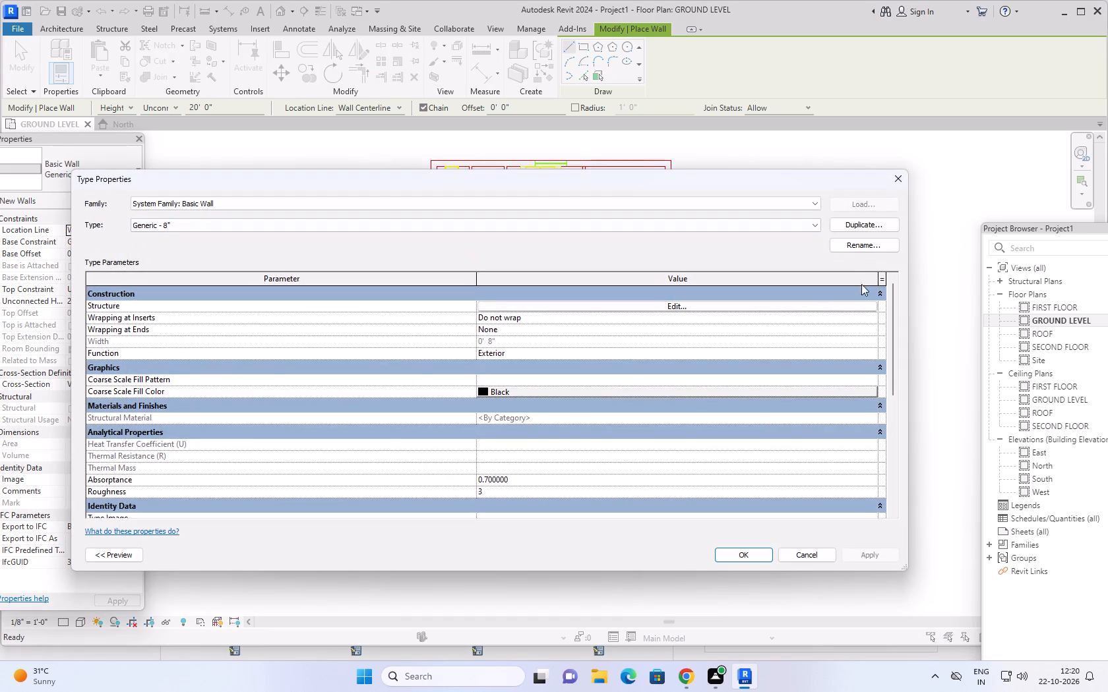
{"action": "left_click", "coordinate": [851, 220]}
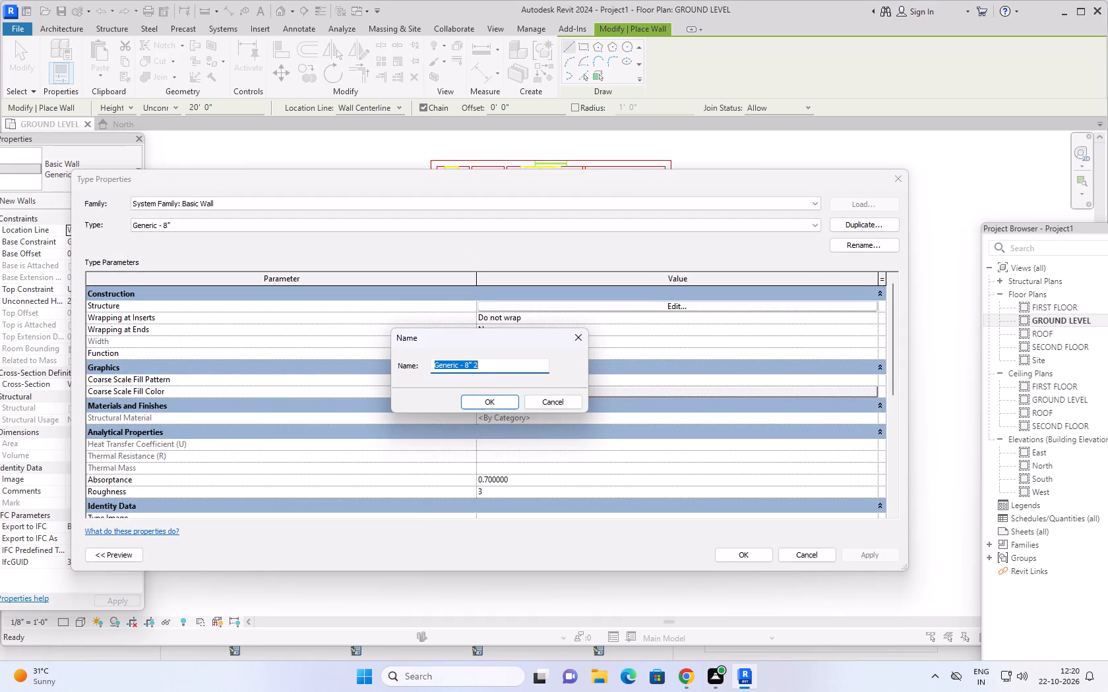
{"action": "key", "text": "BackSpace"}
{"action": "key", "text": "9"}
{"action": "key", "text": "shift+quotedbl"}
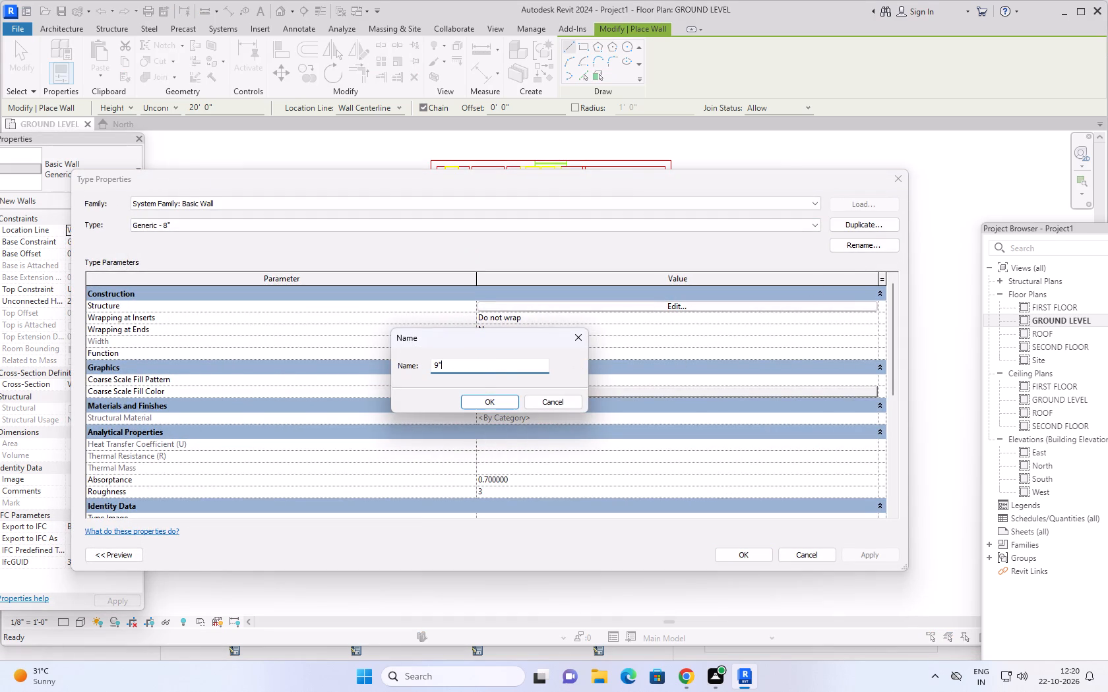
{"action": "left_click", "coordinate": [499, 403]}
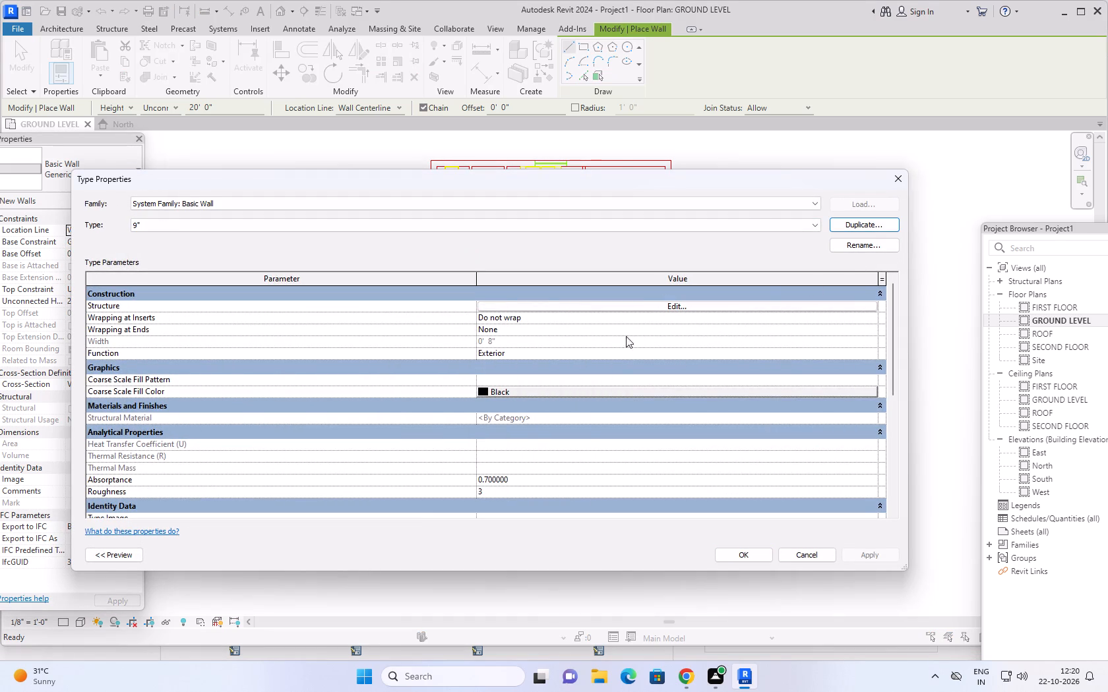
Set the structure layer thickness of the 9" wall type to 9" and apply the type changes.
{"action": "left_click", "coordinate": [715, 308]}
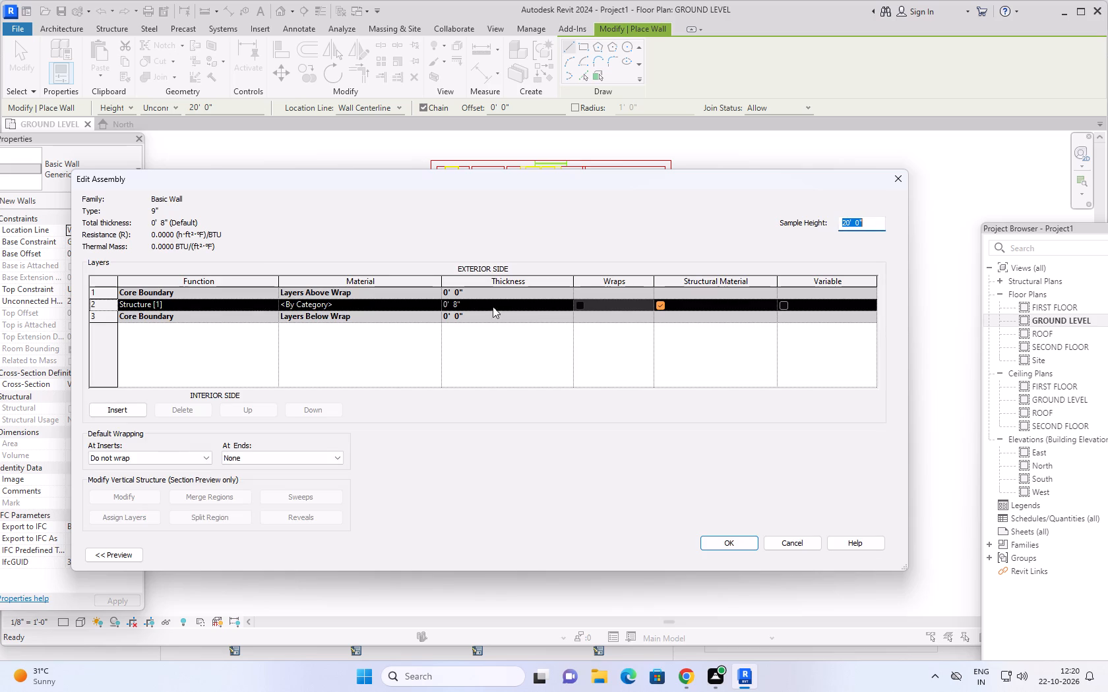
{"action": "left_click", "coordinate": [493, 304]}
{"action": "key", "text": "9"}
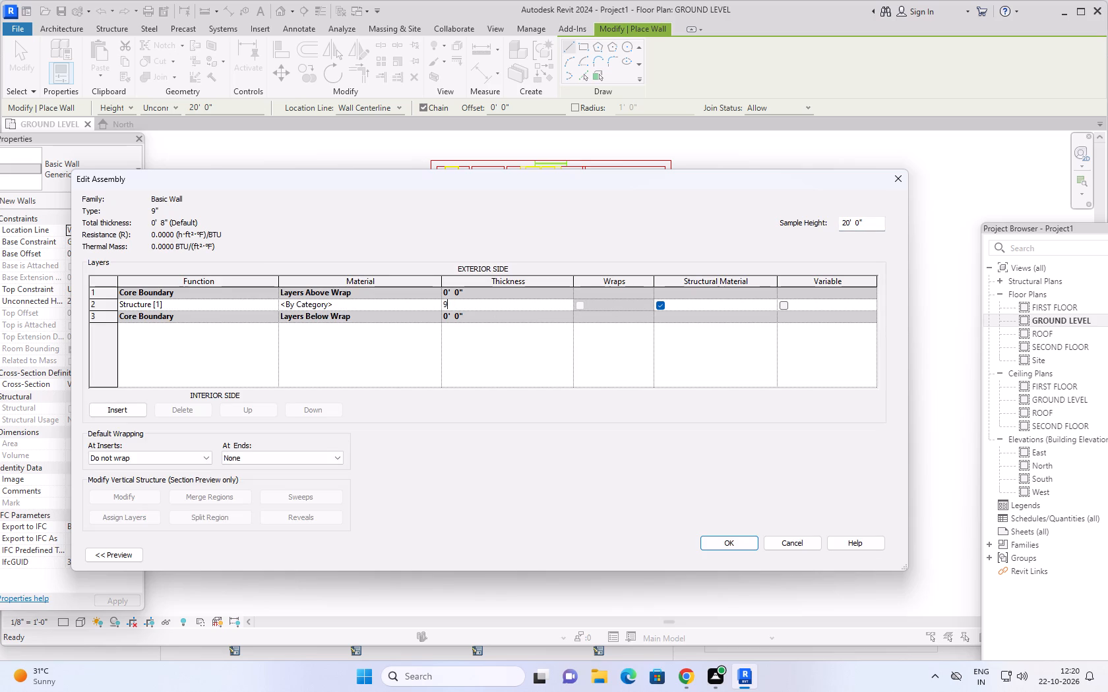
{"action": "key", "text": "shift+quotedbl"}
{"action": "left_click", "coordinate": [729, 542]}
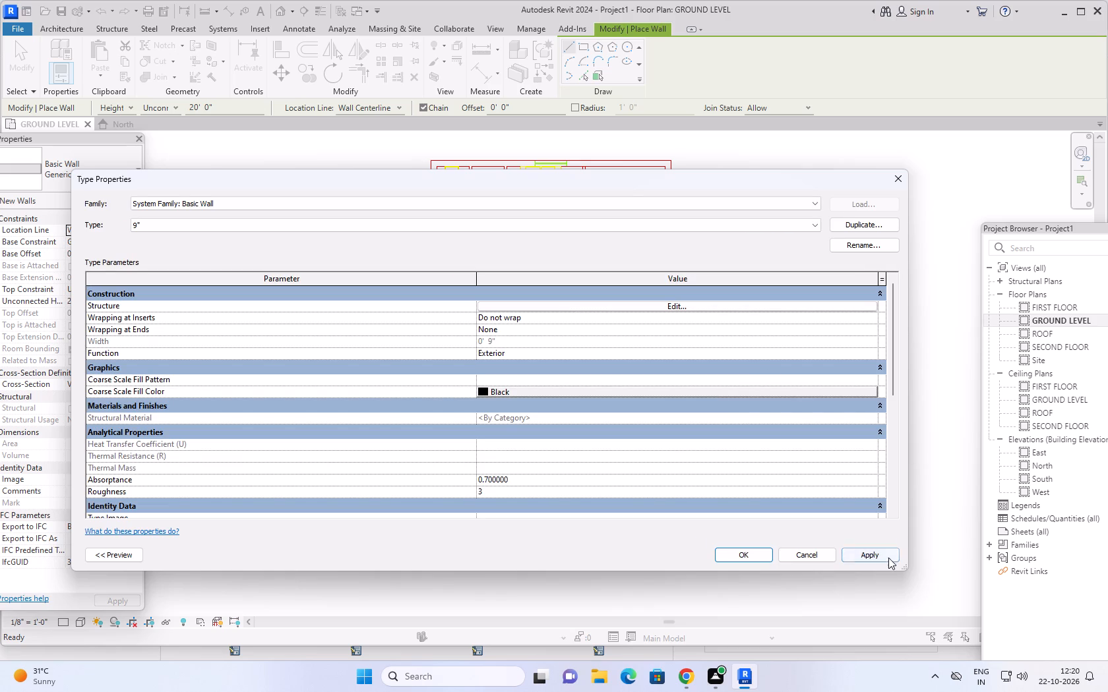
{"action": "left_click", "coordinate": [888, 558]}
{"action": "left_click", "coordinate": [745, 551]}
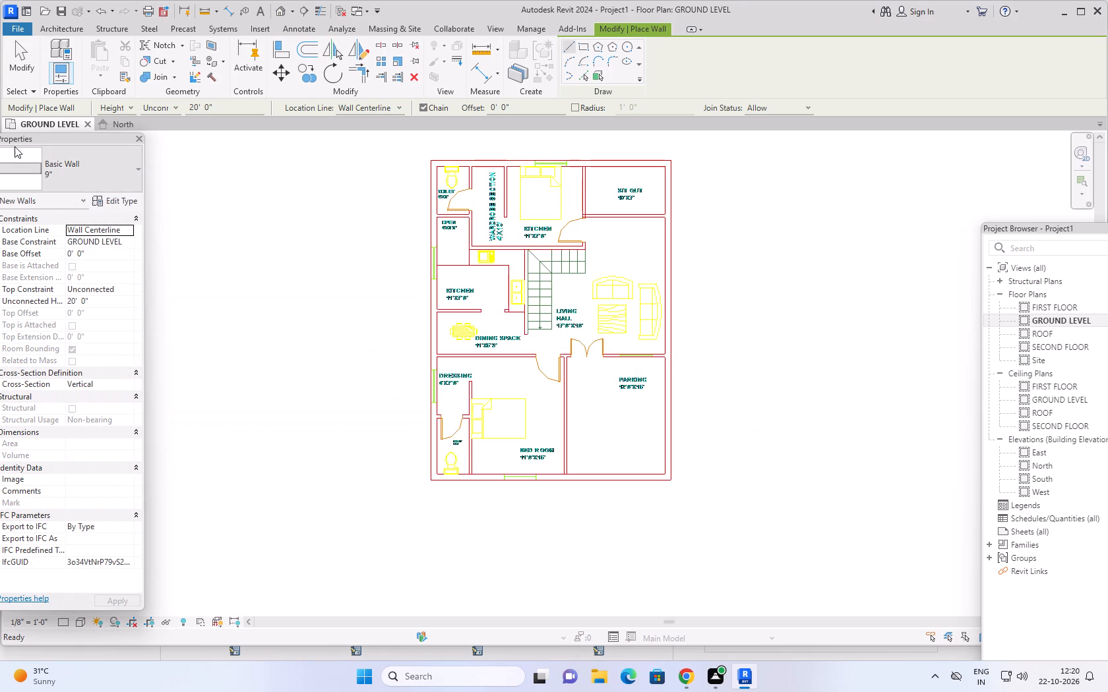
Set the location line for new walls to Finish Face: Exterior.
{"action": "left_click", "coordinate": [127, 228]}
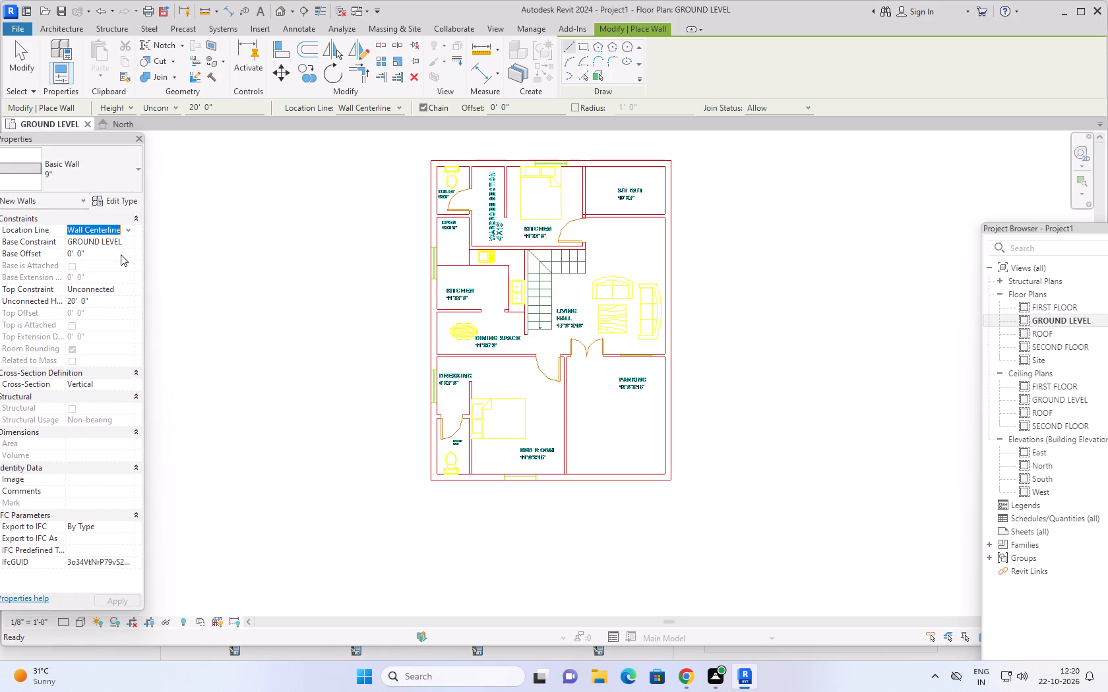
{"action": "left_click", "coordinate": [119, 261]}
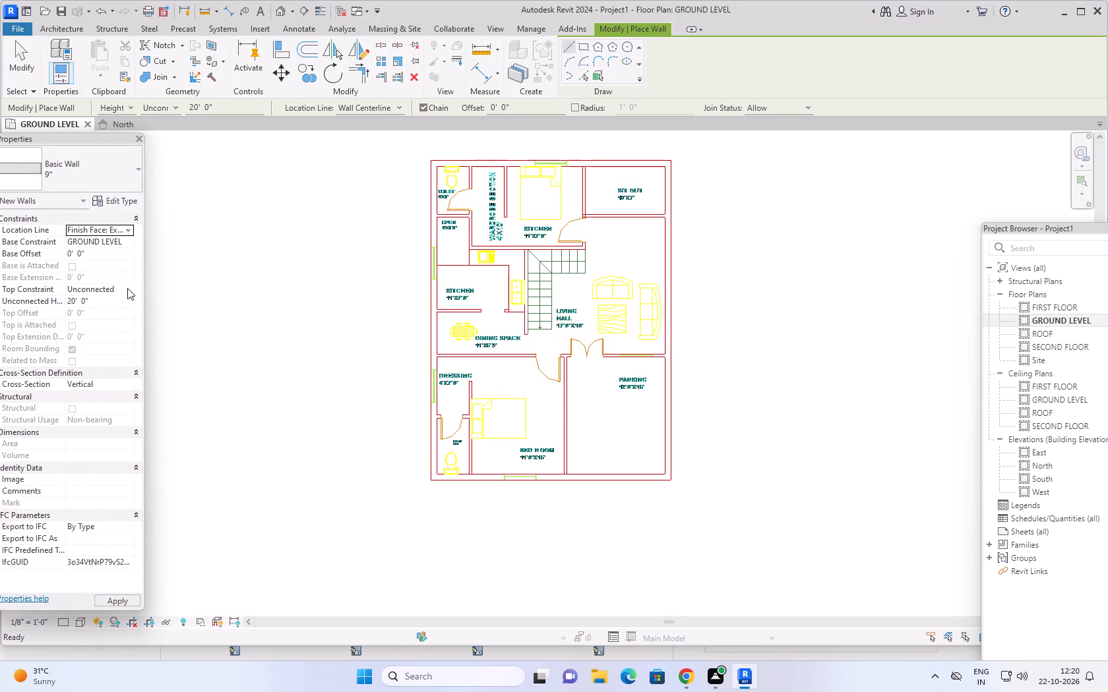
Set the new walls' top constraint to Up to level: FIRST FLOOR with a top offset of -6".
{"action": "left_click", "coordinate": [129, 289]}
{"action": "left_click", "coordinate": [117, 318]}
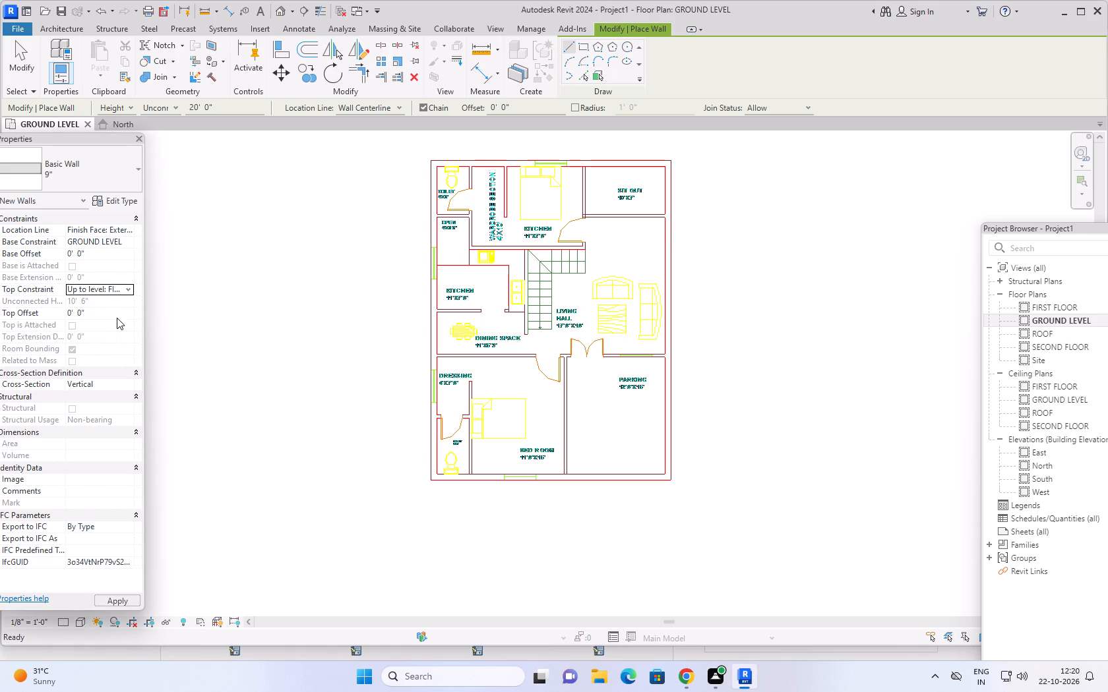
{"action": "left_click", "coordinate": [100, 314]}
{"action": "type", "text": "-6\""}
{"action": "key", "text": "Return"}
Turn on thin line display in the GROUND LEVEL plan before tracing the outer walls.
{"action": "middle_click_drag", "start_coordinate": [407, 166], "coordinate": [393, 243]}
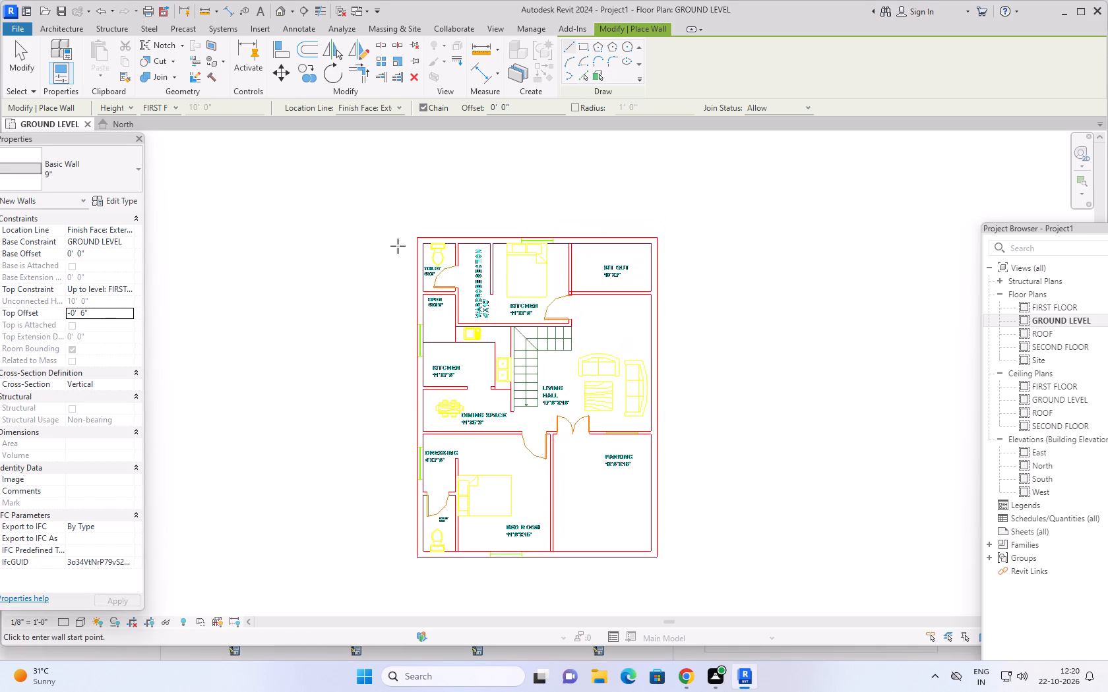
{"action": "scroll", "coordinate": [399, 238], "scroll_direction": "up", "scroll_amount": 7}
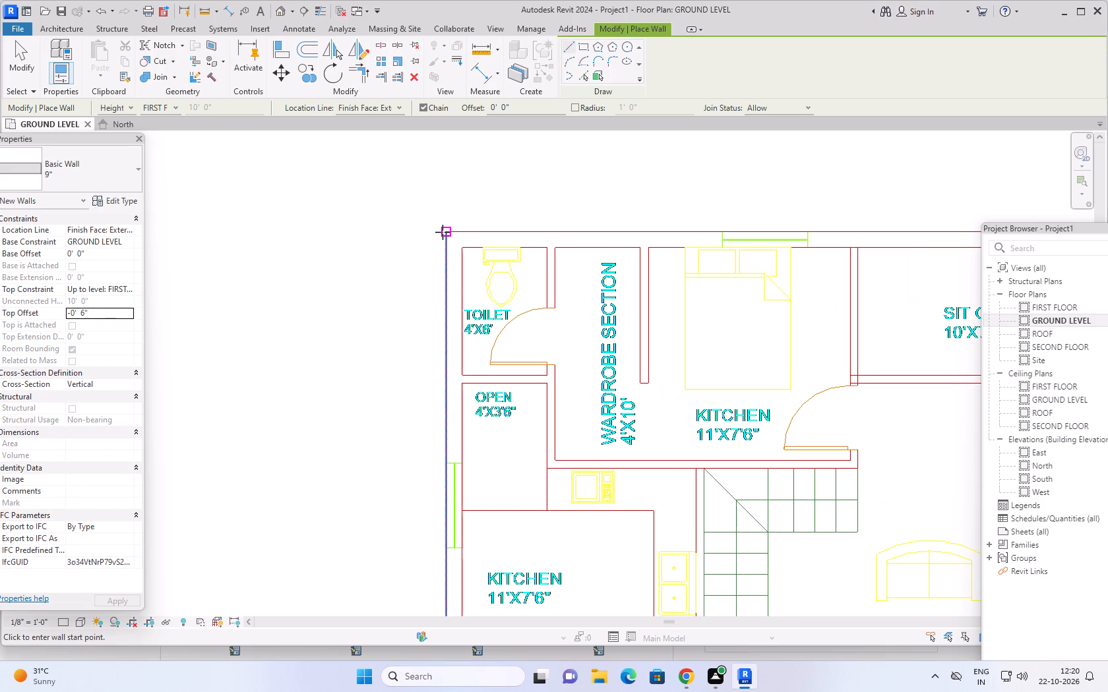
{"action": "left_click", "coordinate": [443, 231]}
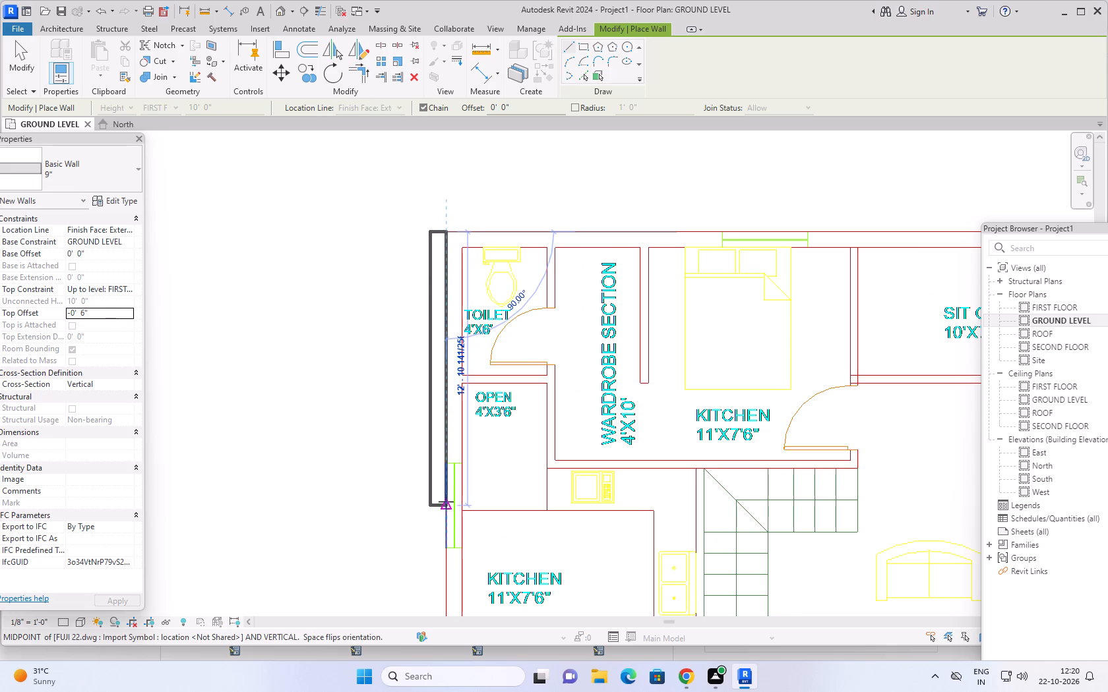
{"action": "left_click", "coordinate": [315, 9]}
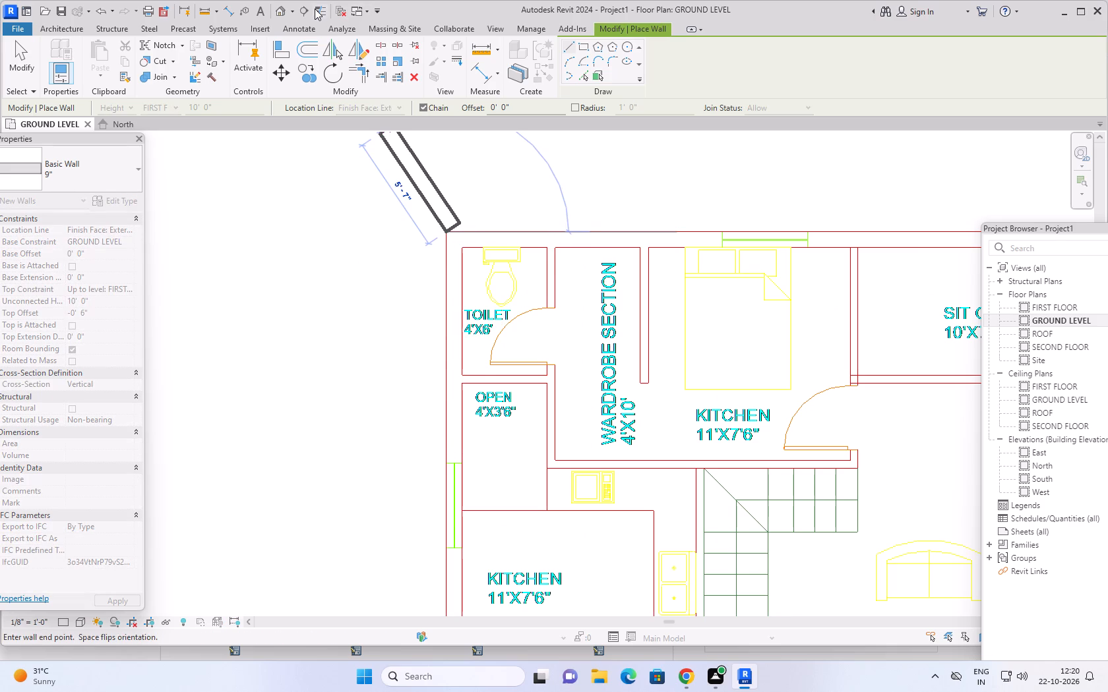
Draw the west exterior 9" wall along the plan's outer line from the north-west to the south-west corner, flipped inward.
{"action": "left_click", "coordinate": [446, 229]}
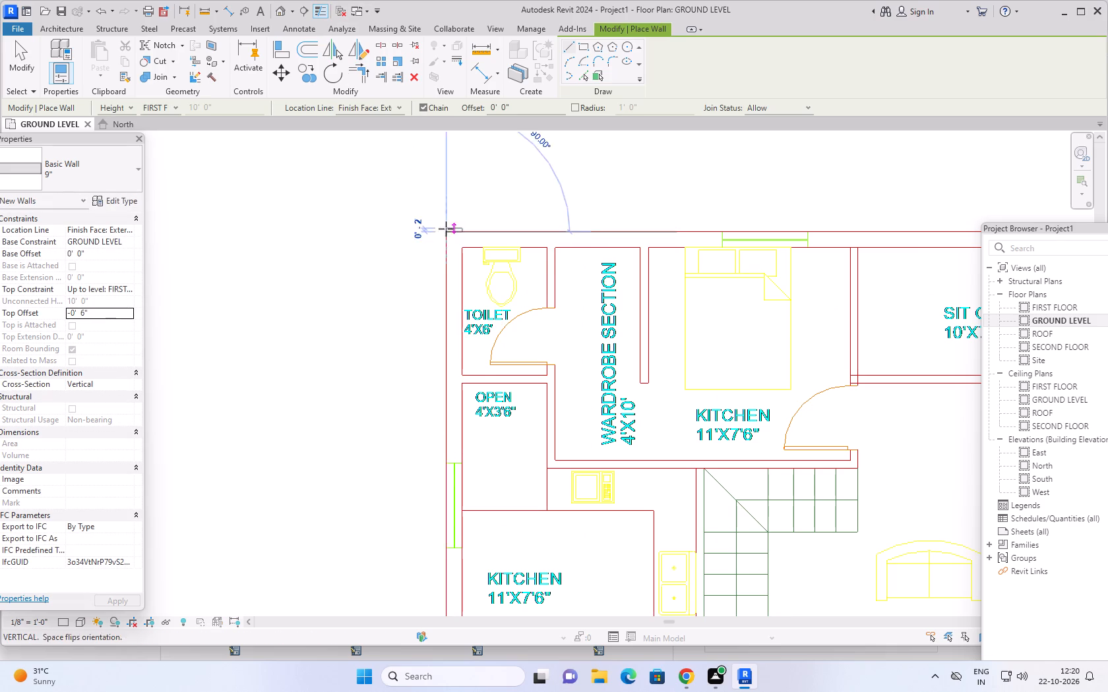
{"action": "scroll", "coordinate": [448, 400], "scroll_direction": "down", "scroll_amount": 8}
{"action": "middle_click_drag", "start_coordinate": [449, 406], "coordinate": [449, 393]}
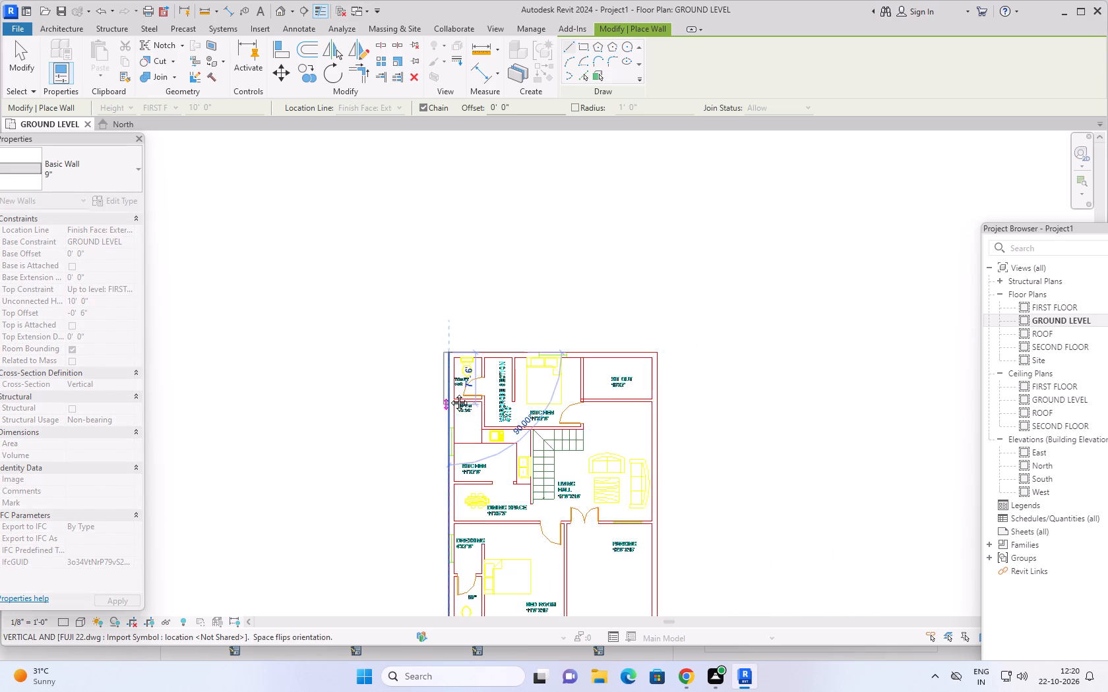
{"action": "middle_click_drag", "start_coordinate": [449, 393], "coordinate": [465, 139]}
{"action": "scroll", "coordinate": [459, 360], "scroll_direction": "up", "scroll_amount": 11}
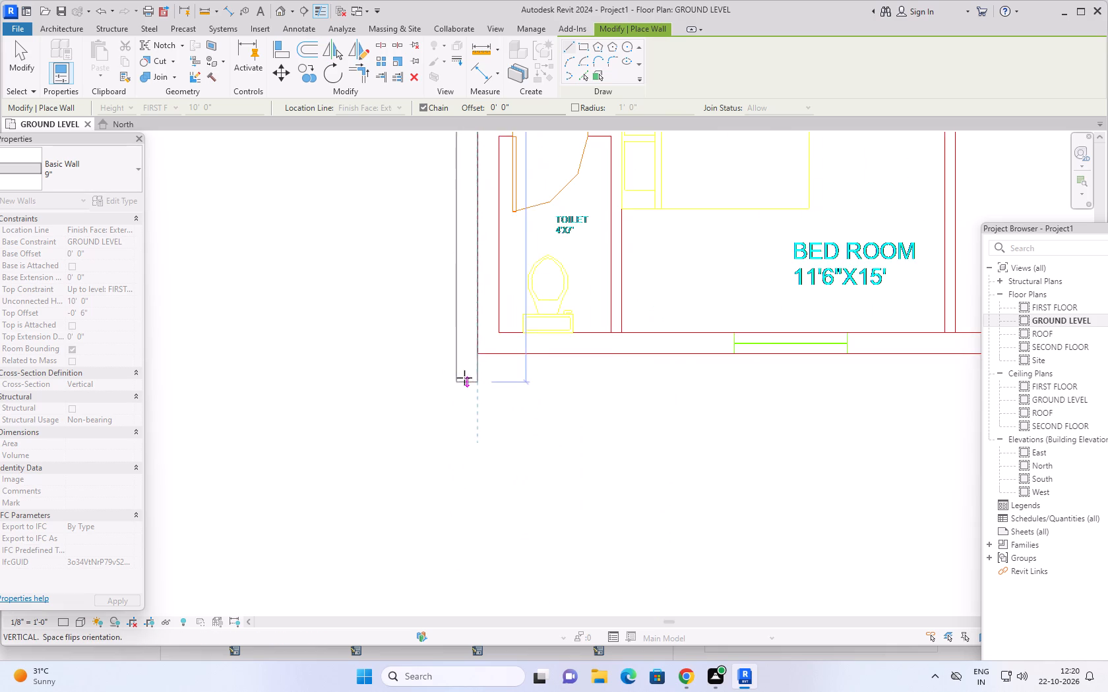
{"action": "key", "text": "space"}
{"action": "left_click", "coordinate": [481, 349]}
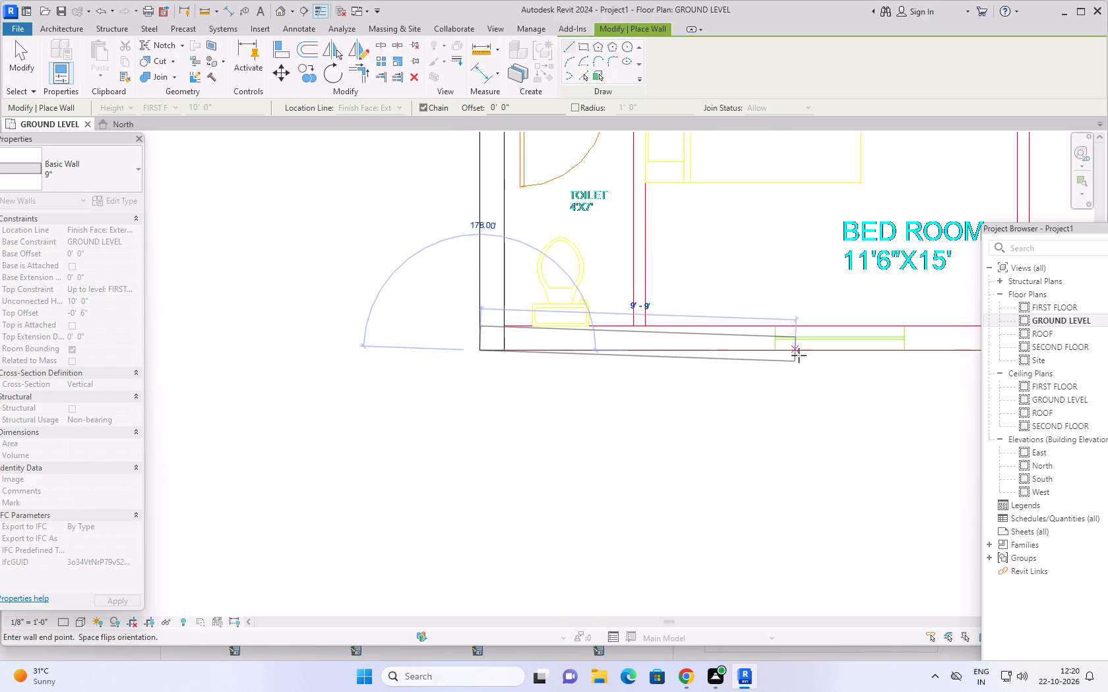
Continue the 9" wall along the south outer line to the parking-side face of the bedroom–parking wall and end the chain.
{"action": "scroll", "coordinate": [807, 350], "scroll_direction": "down", "scroll_amount": 6}
{"action": "middle_click_drag", "start_coordinate": [816, 356], "coordinate": [481, 386]}
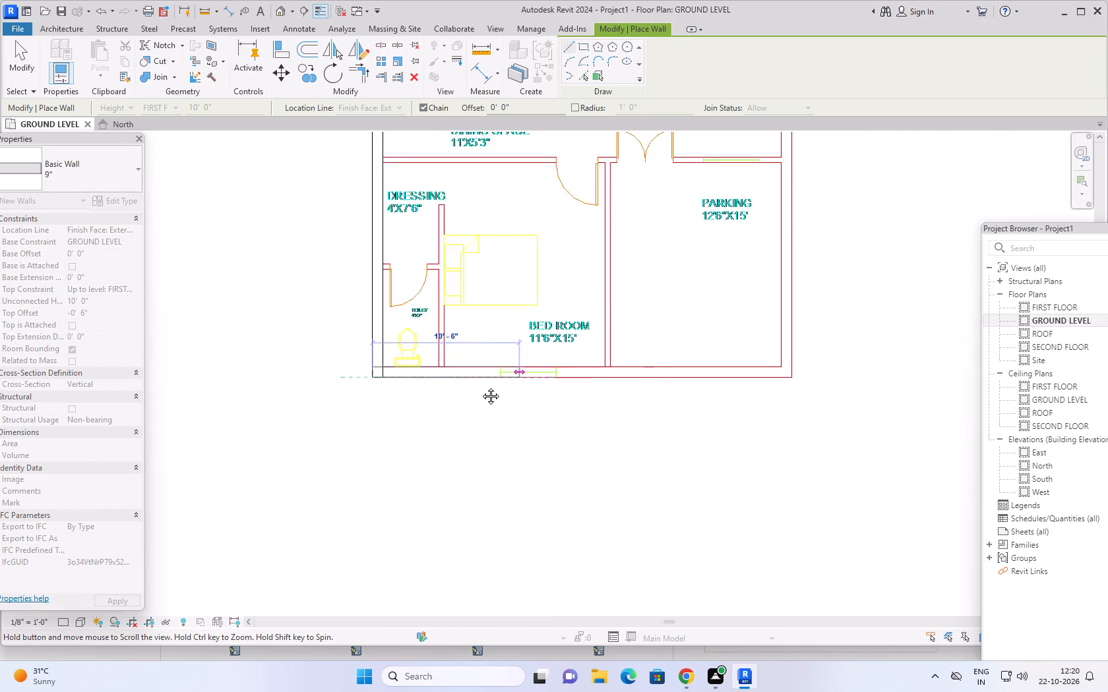
{"action": "middle_click_drag", "start_coordinate": [481, 386], "coordinate": [383, 406]}
{"action": "scroll", "coordinate": [467, 396], "scroll_direction": "up", "scroll_amount": 4}
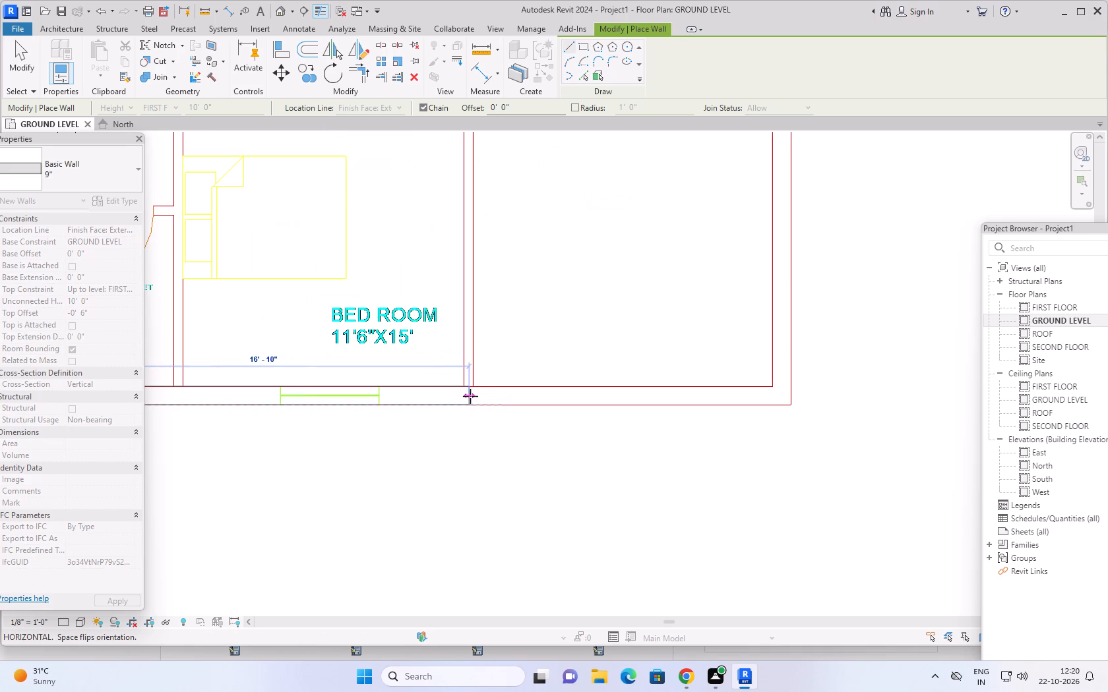
{"action": "scroll", "coordinate": [470, 403], "scroll_direction": "up", "scroll_amount": 5}
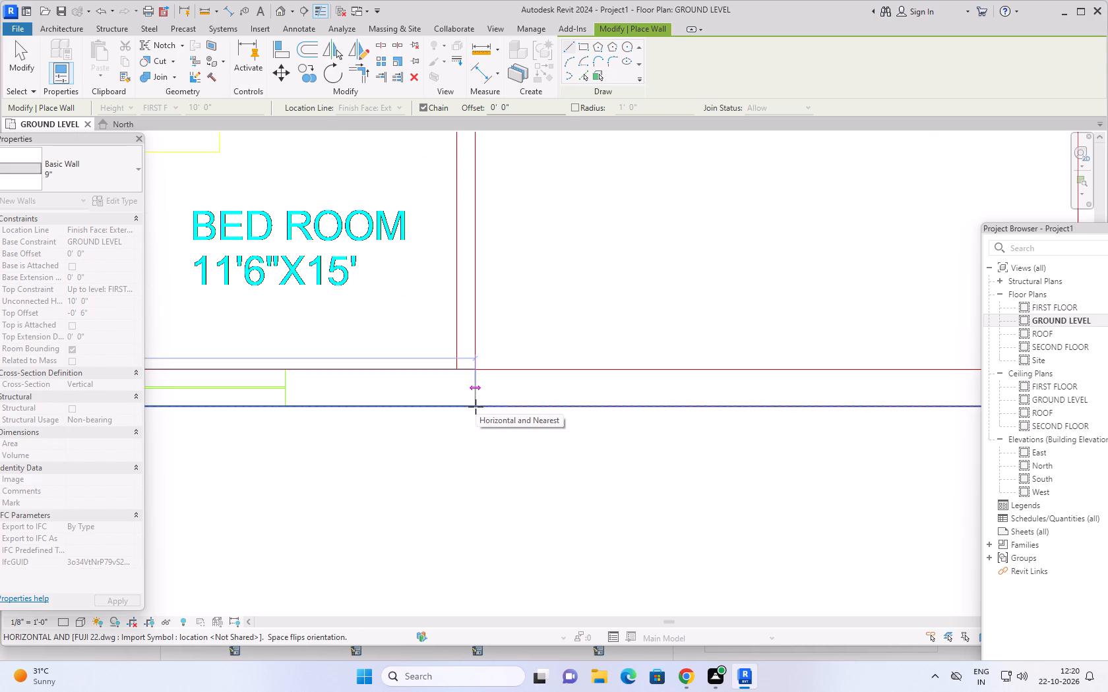
{"action": "left_click", "coordinate": [476, 407]}
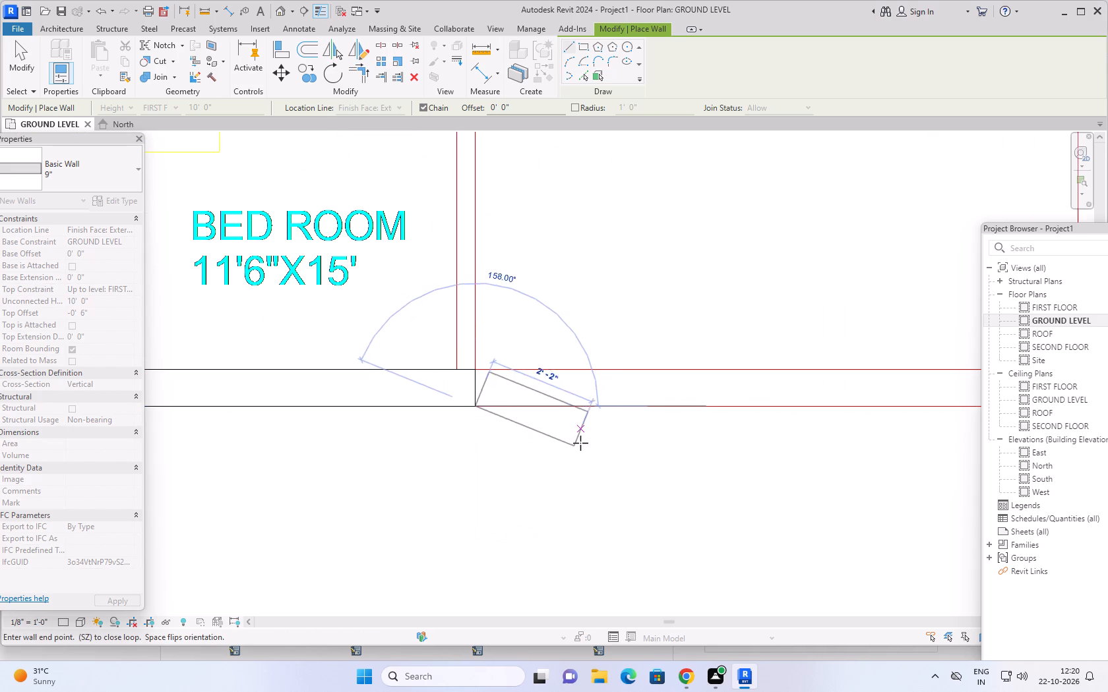
{"action": "scroll", "coordinate": [468, 428], "scroll_direction": "up", "scroll_amount": 11}
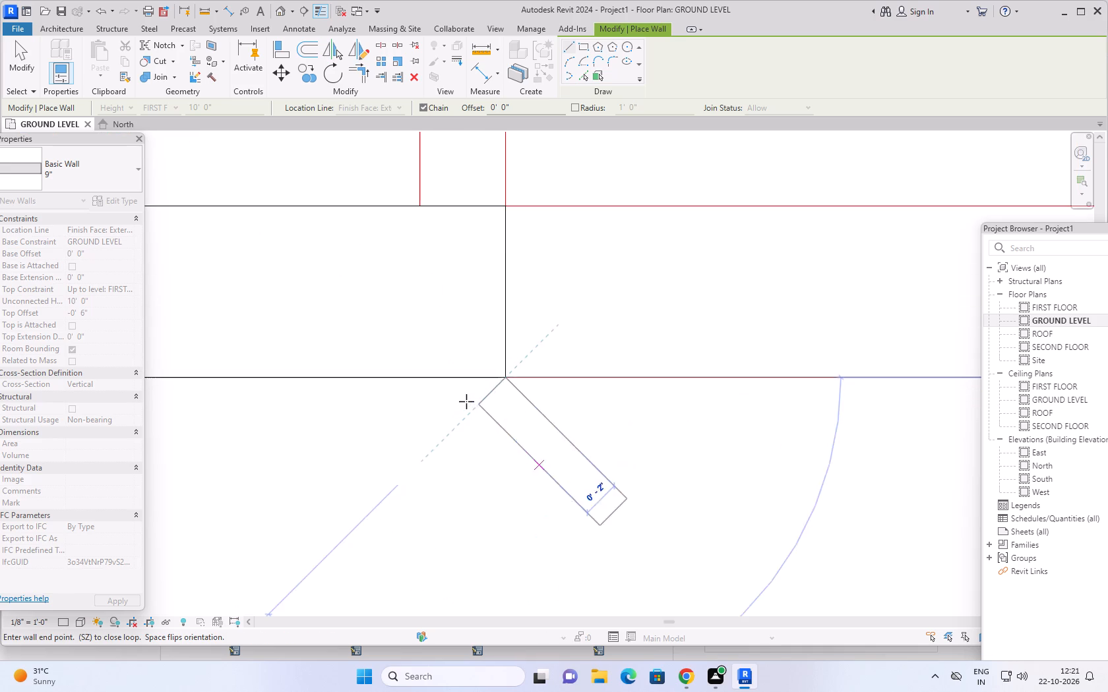
{"action": "key", "text": "Escape"}
Draw the east exterior 9" wall from the parking-side face of the living hall wall up to the north outer line.
{"action": "scroll", "coordinate": [584, 425], "scroll_direction": "down", "scroll_amount": 6}
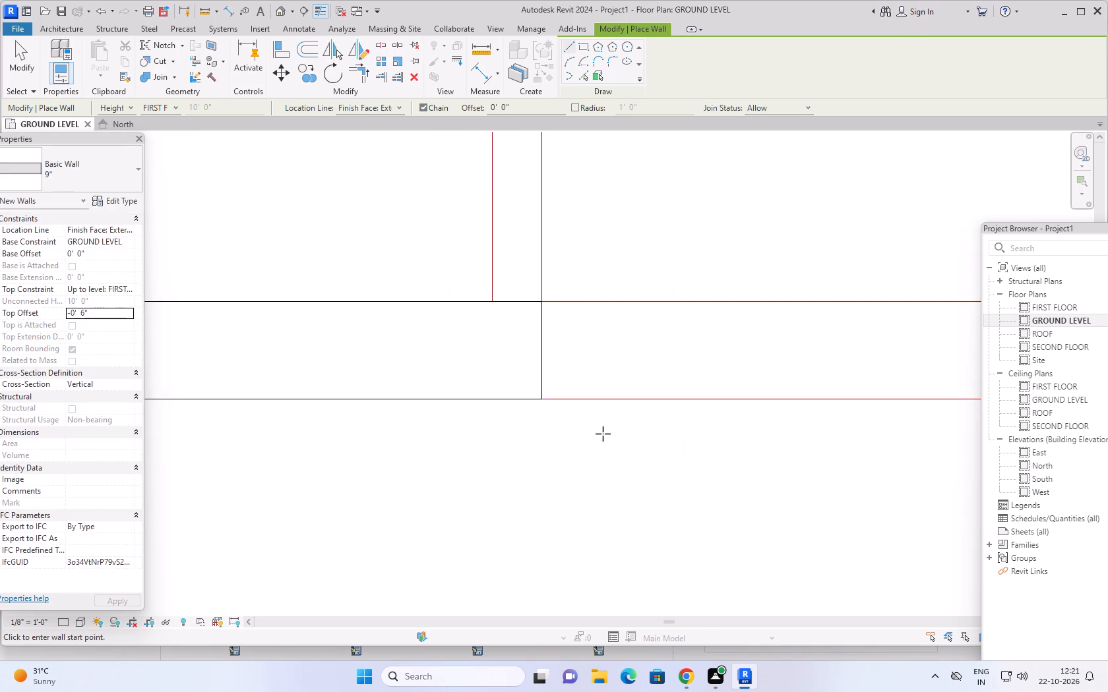
{"action": "scroll", "coordinate": [603, 434], "scroll_direction": "down", "scroll_amount": 17}
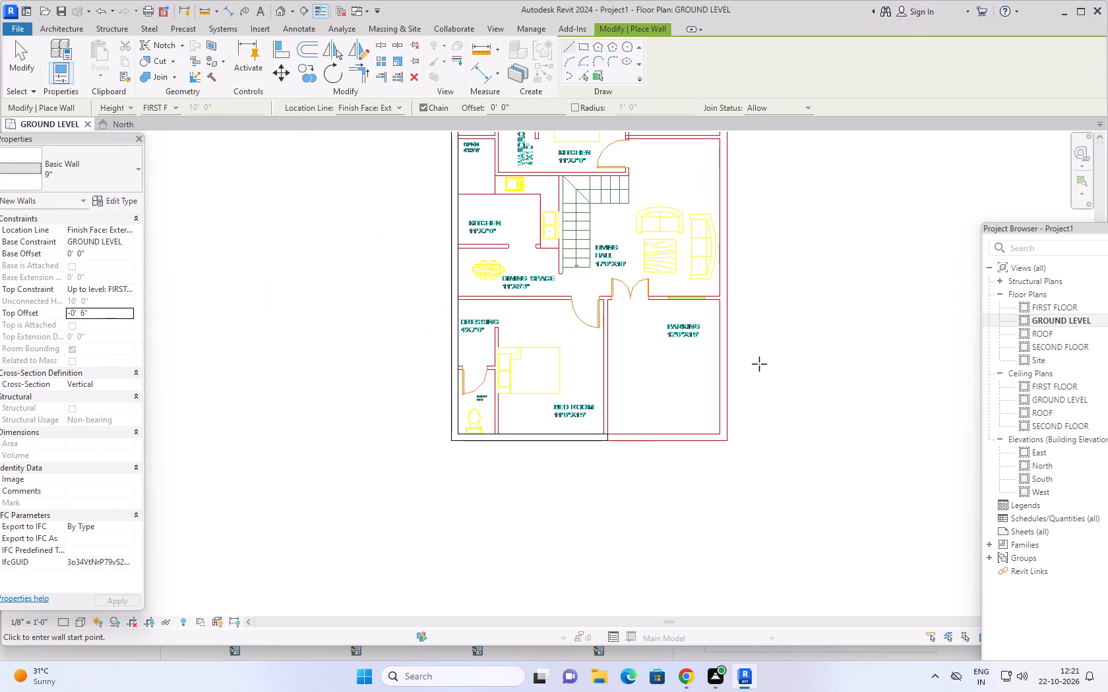
{"action": "middle_click_drag", "start_coordinate": [773, 344], "coordinate": [477, 566]}
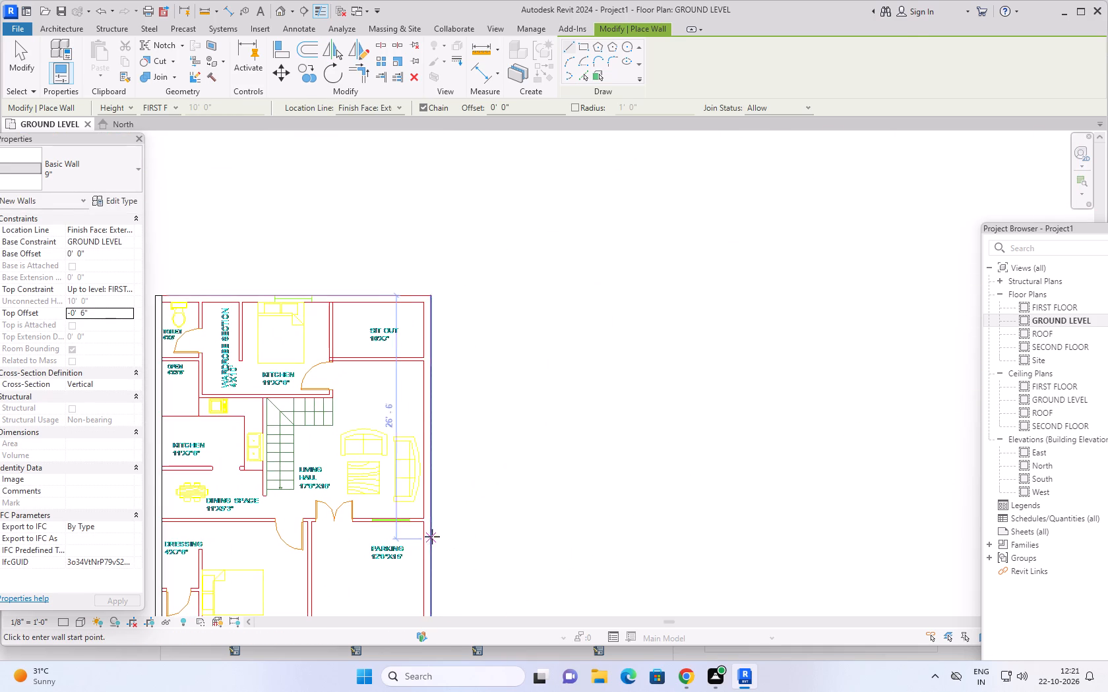
{"action": "scroll", "coordinate": [423, 532], "scroll_direction": "up", "scroll_amount": 5}
{"action": "left_click", "coordinate": [423, 515]}
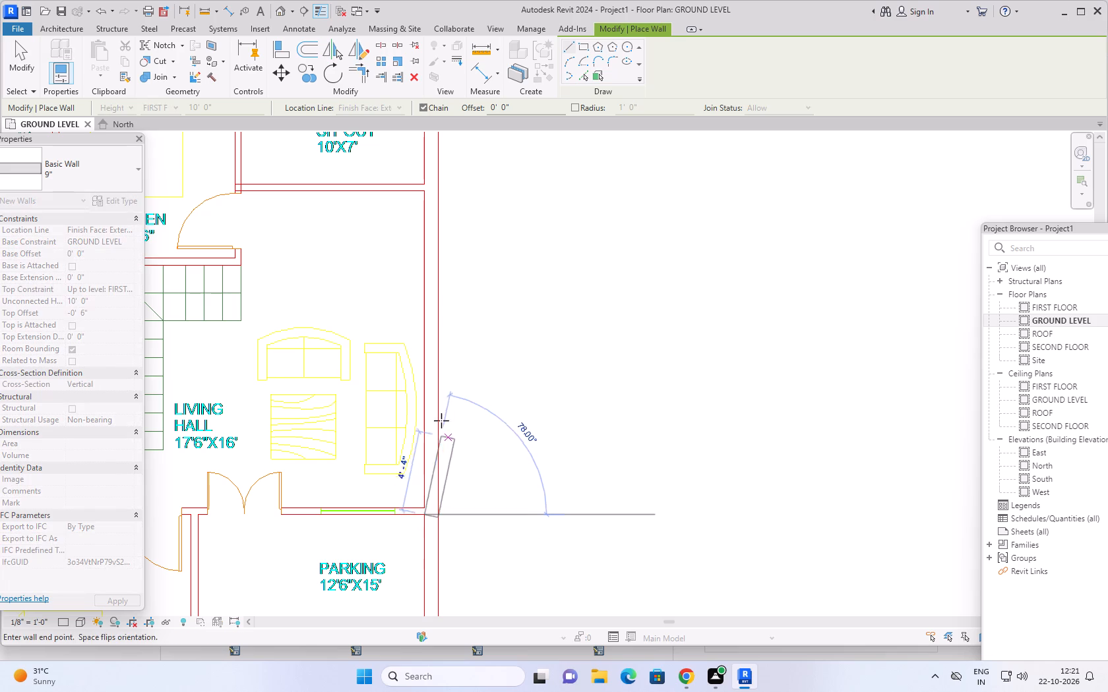
{"action": "scroll", "coordinate": [429, 247], "scroll_direction": "down", "scroll_amount": 4}
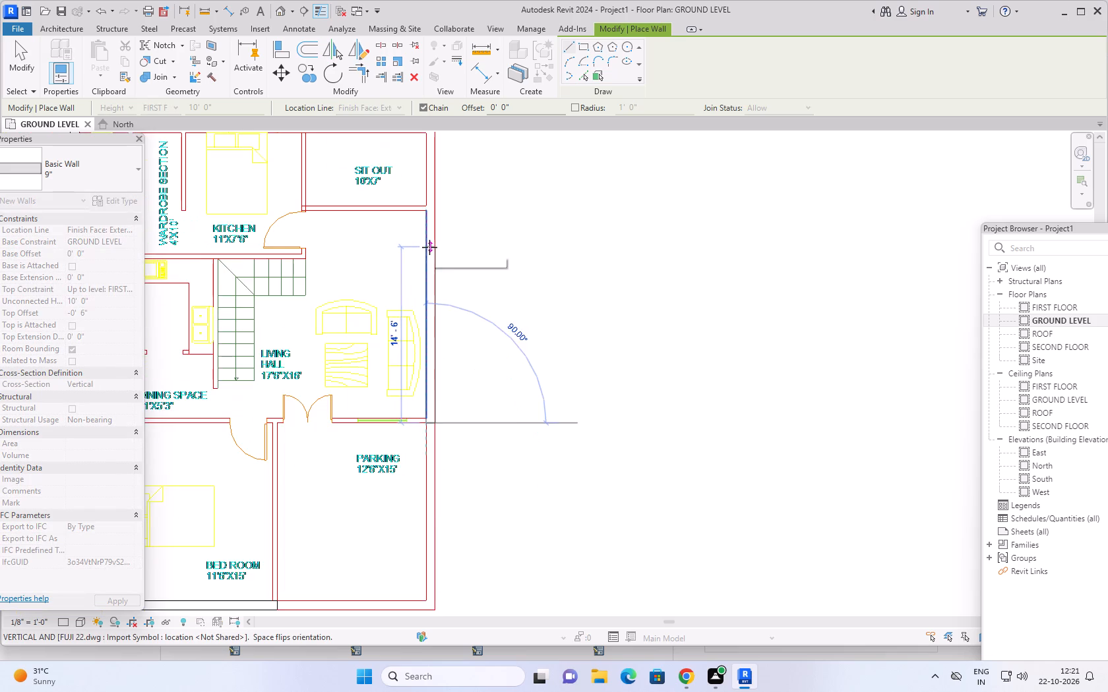
{"action": "scroll", "coordinate": [429, 247], "scroll_direction": "down", "scroll_amount": 2}
{"action": "middle_click_drag", "start_coordinate": [432, 245], "coordinate": [434, 390]}
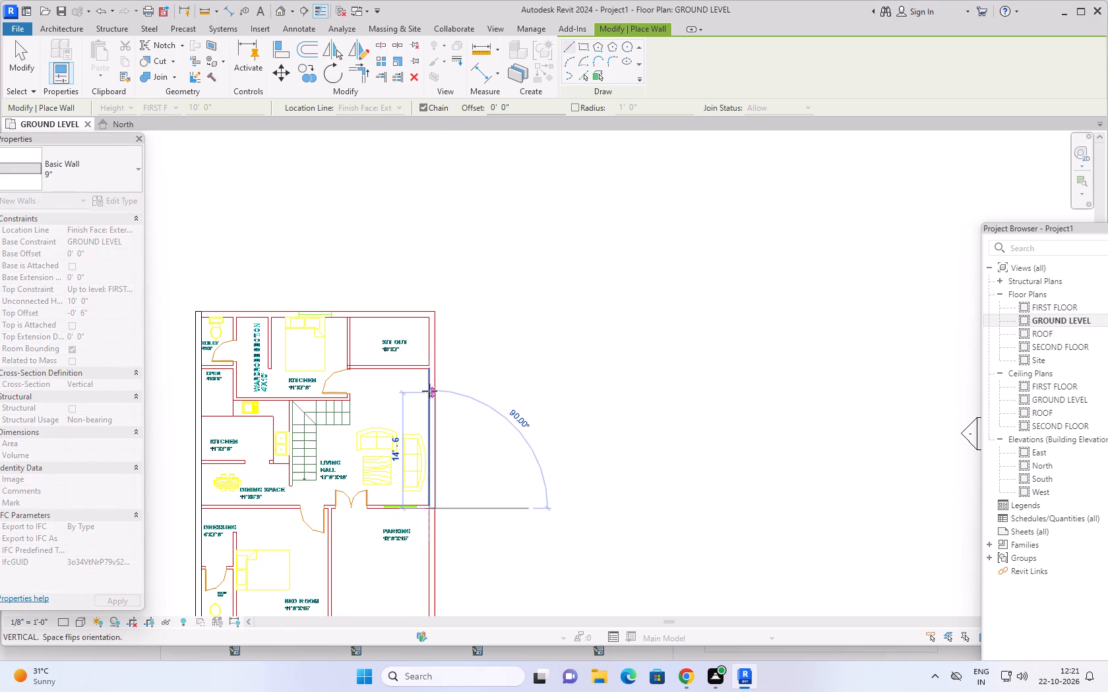
{"action": "scroll", "coordinate": [427, 342], "scroll_direction": "up", "scroll_amount": 4}
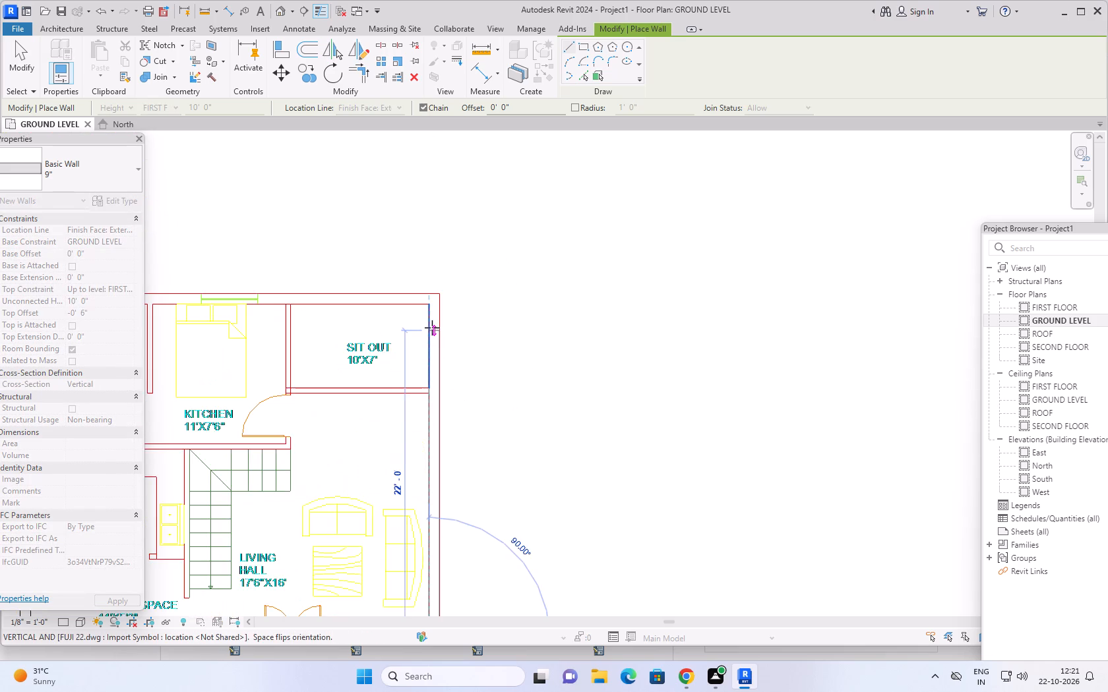
{"action": "scroll", "coordinate": [432, 328], "scroll_direction": "up", "scroll_amount": 8}
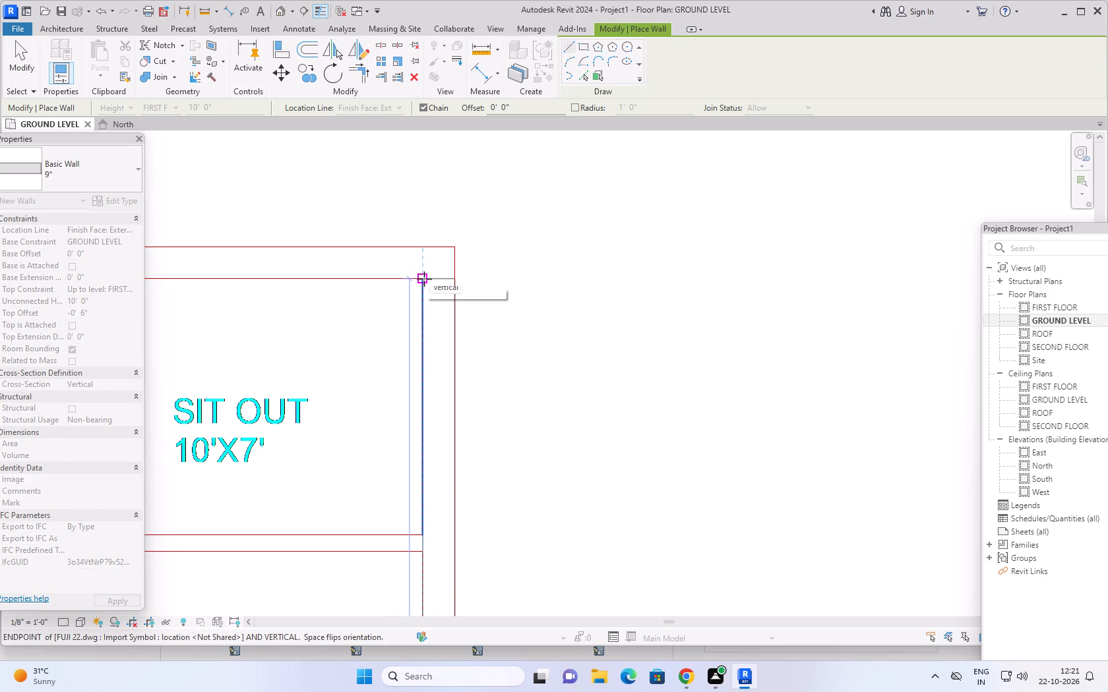
{"action": "left_click", "coordinate": [427, 248]}
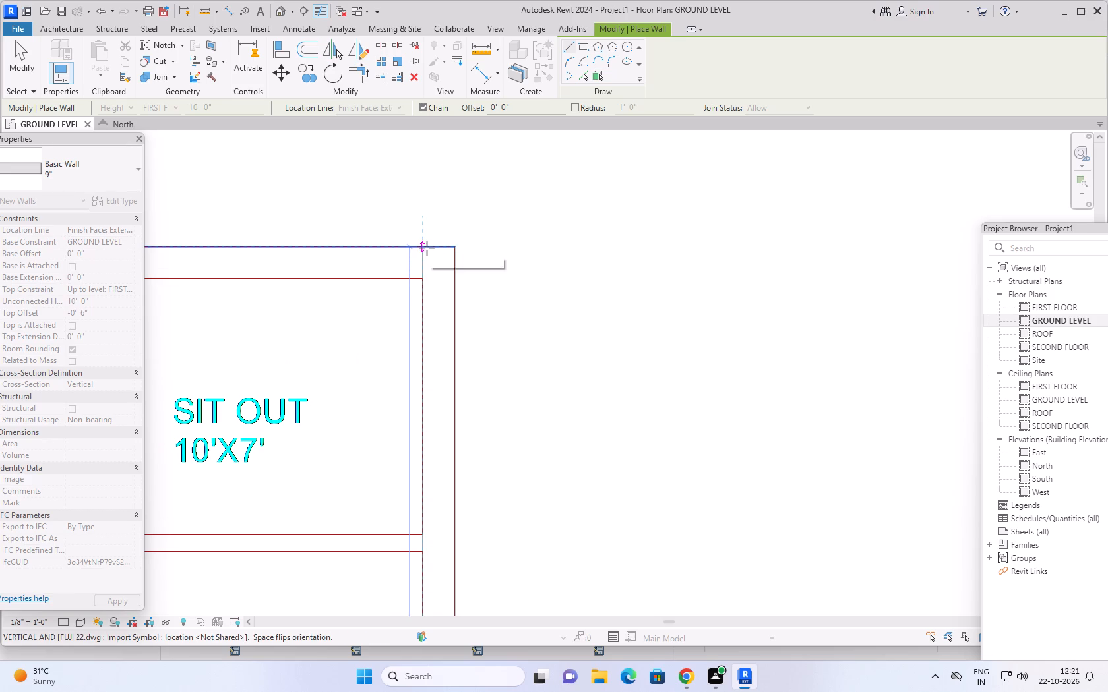
Draw the north exterior 9" wall along the outer line back to the west wall, flipped inward, and end the chain.
{"action": "scroll", "coordinate": [337, 246], "scroll_direction": "down", "scroll_amount": 4}
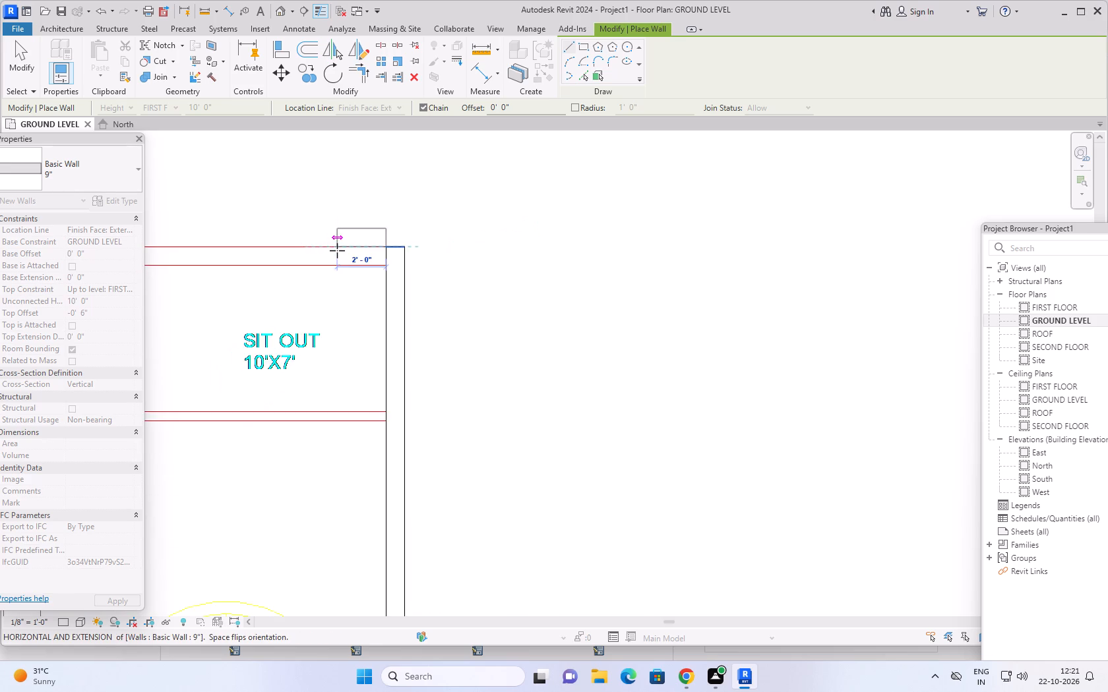
{"action": "scroll", "coordinate": [337, 250], "scroll_direction": "down", "scroll_amount": 11}
{"action": "middle_click_drag", "start_coordinate": [343, 260], "coordinate": [522, 289]}
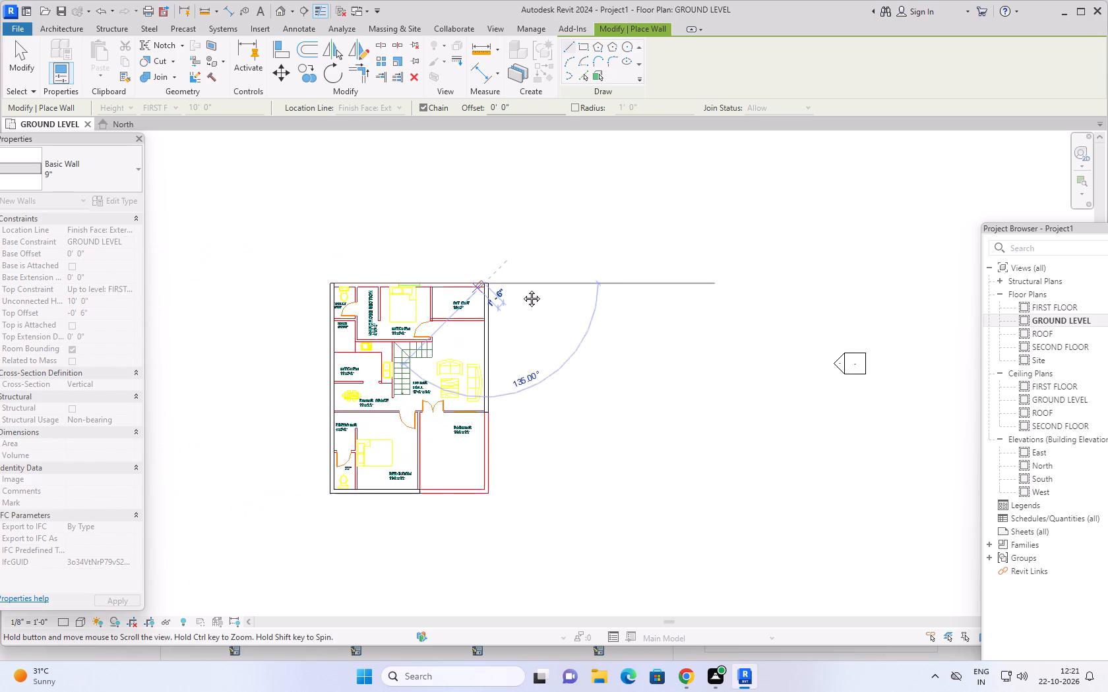
{"action": "middle_click_drag", "start_coordinate": [522, 289], "coordinate": [569, 287]}
{"action": "middle_click", "coordinate": [569, 287]}
{"action": "scroll", "coordinate": [424, 271], "scroll_direction": "up", "scroll_amount": 8}
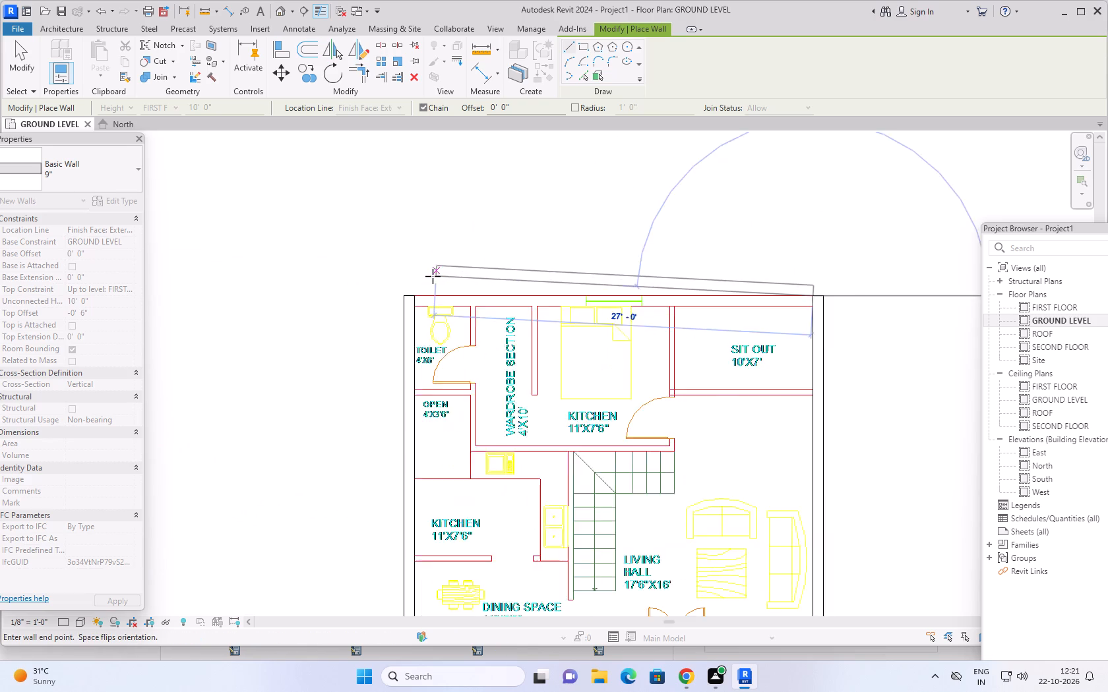
{"action": "key", "text": "space"}
{"action": "scroll", "coordinate": [417, 297], "scroll_direction": "up", "scroll_amount": 9}
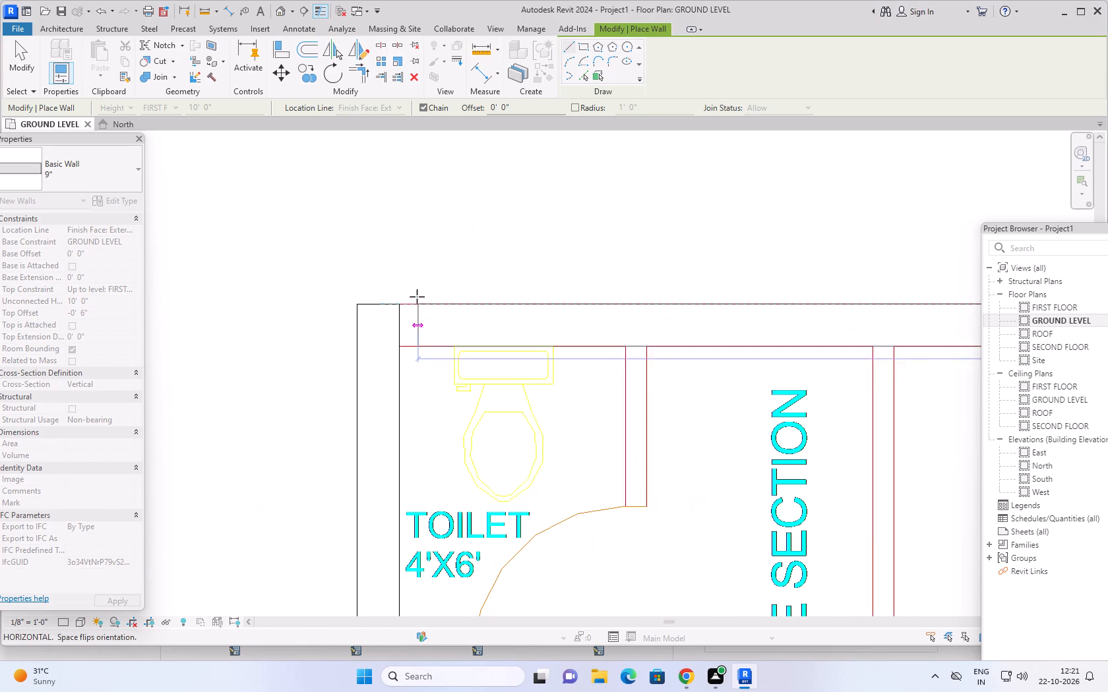
{"action": "left_click", "coordinate": [397, 303]}
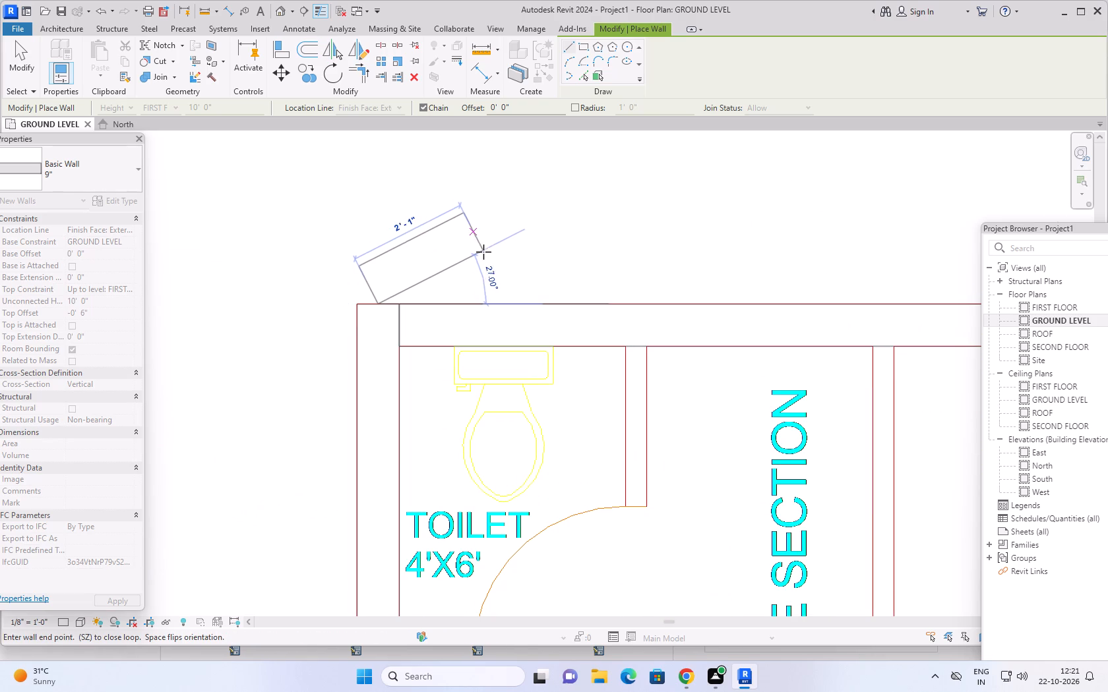
{"action": "key", "text": "Escape"}
Examine the complete exterior wall outline against the linked plan and leave the Wall command.
{"action": "scroll", "coordinate": [501, 258], "scroll_direction": "down", "scroll_amount": 4}
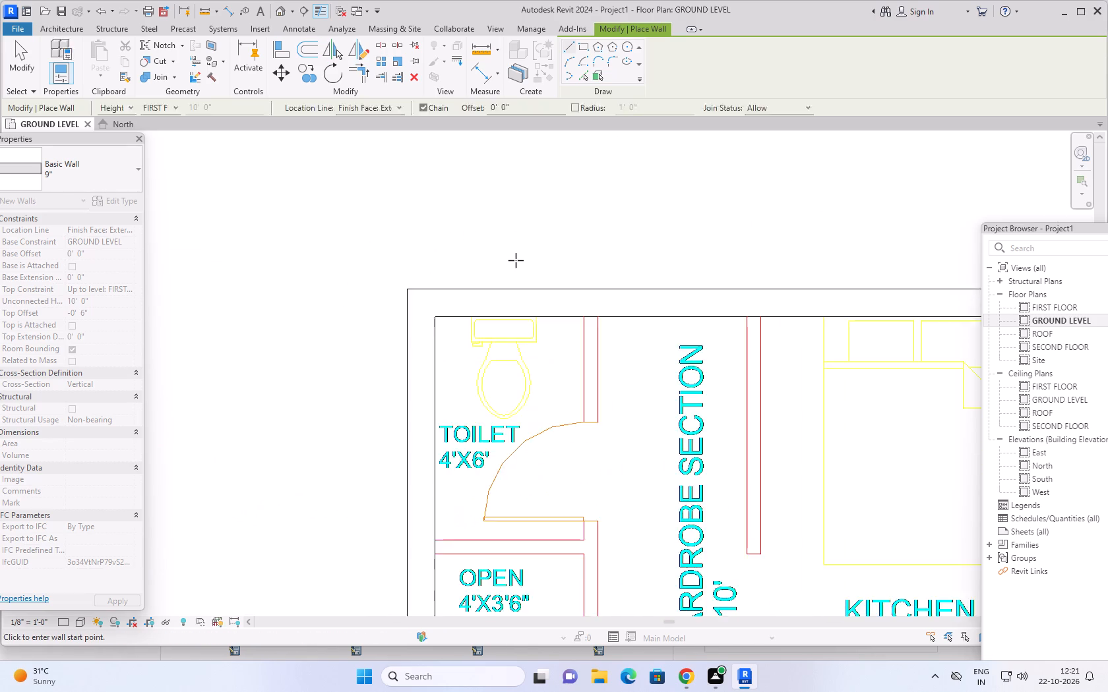
{"action": "scroll", "coordinate": [516, 260], "scroll_direction": "down", "scroll_amount": 10}
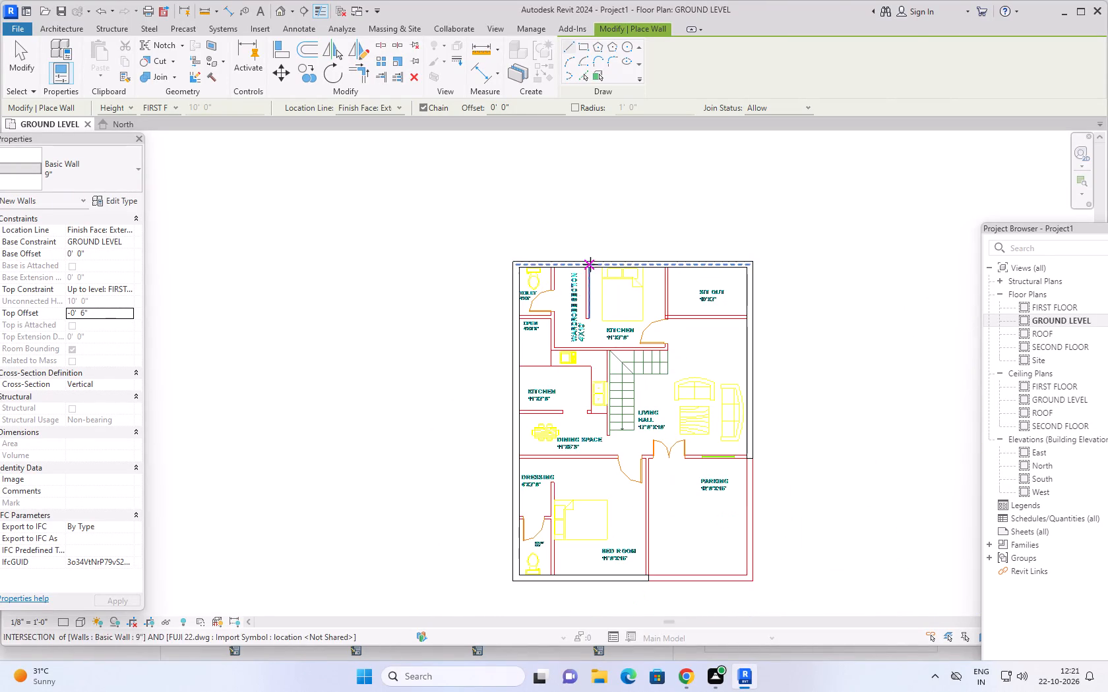
{"action": "scroll", "coordinate": [601, 270], "scroll_direction": "down", "scroll_amount": 1}
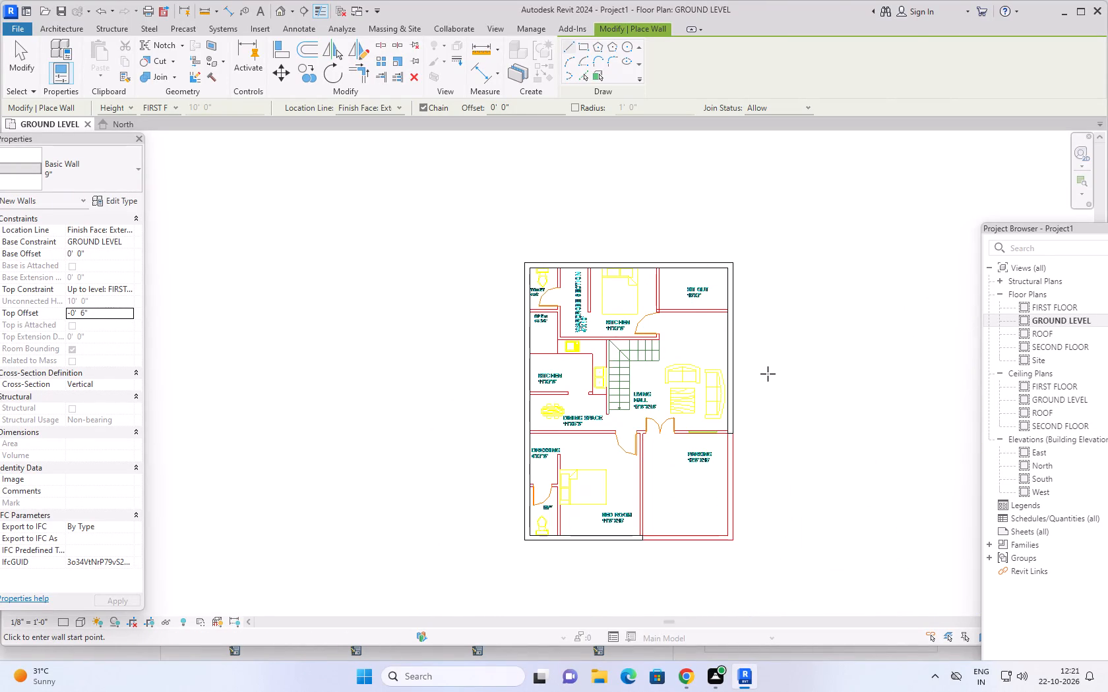
{"action": "middle_click_drag", "start_coordinate": [774, 379], "coordinate": [709, 361]}
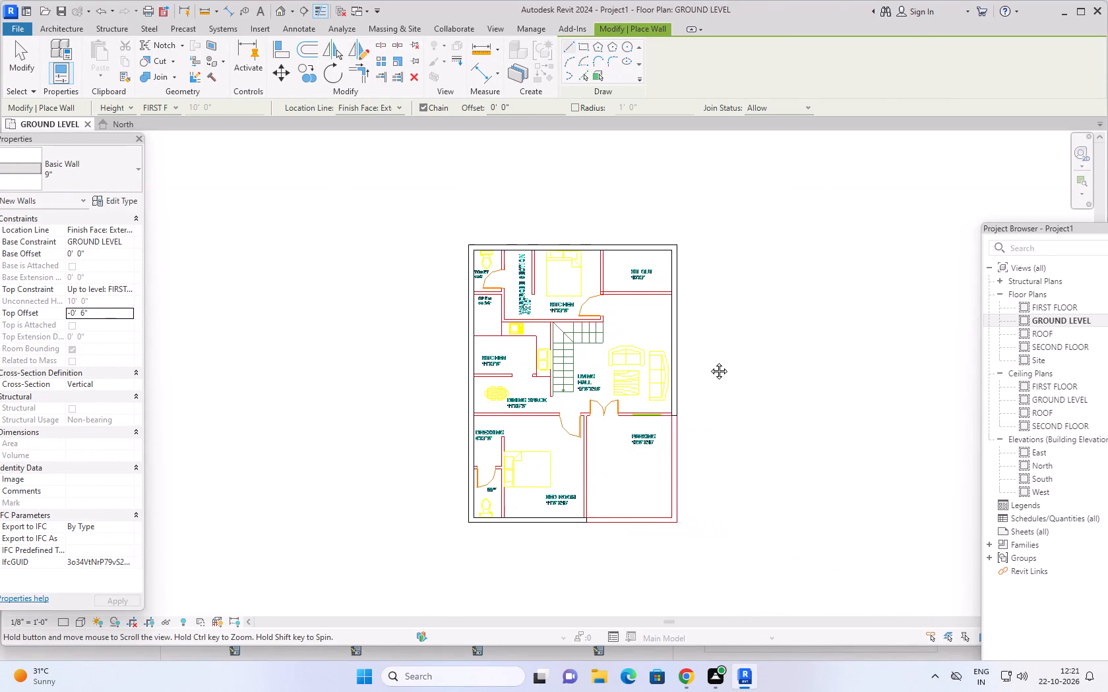
{"action": "middle_click_drag", "start_coordinate": [709, 361], "coordinate": [689, 370]}
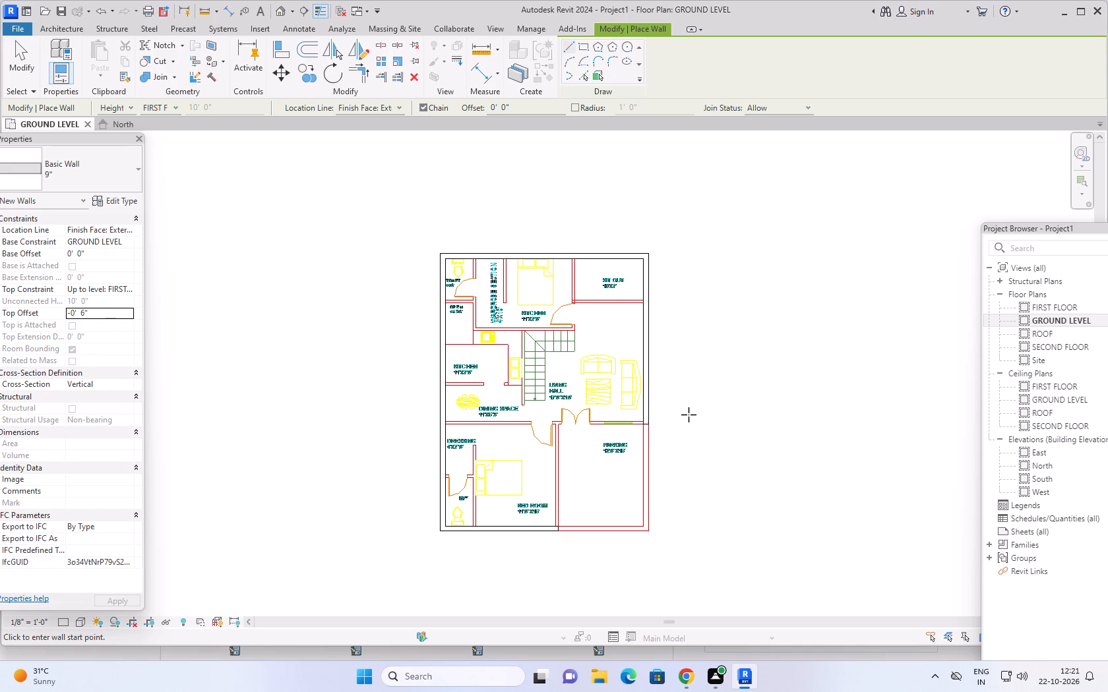
{"action": "key", "text": "Escape"}
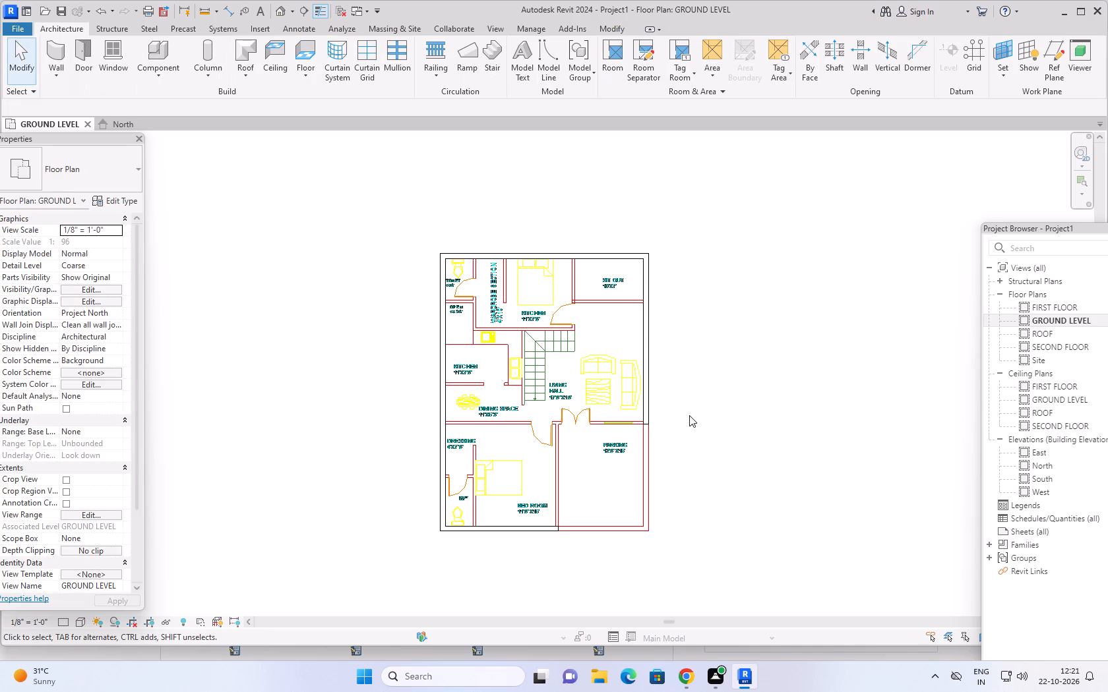
Start a new wall and duplicate the 9" basic wall type under the name 4.5".
{"action": "scroll", "coordinate": [583, 459], "scroll_direction": "up", "scroll_amount": 2}
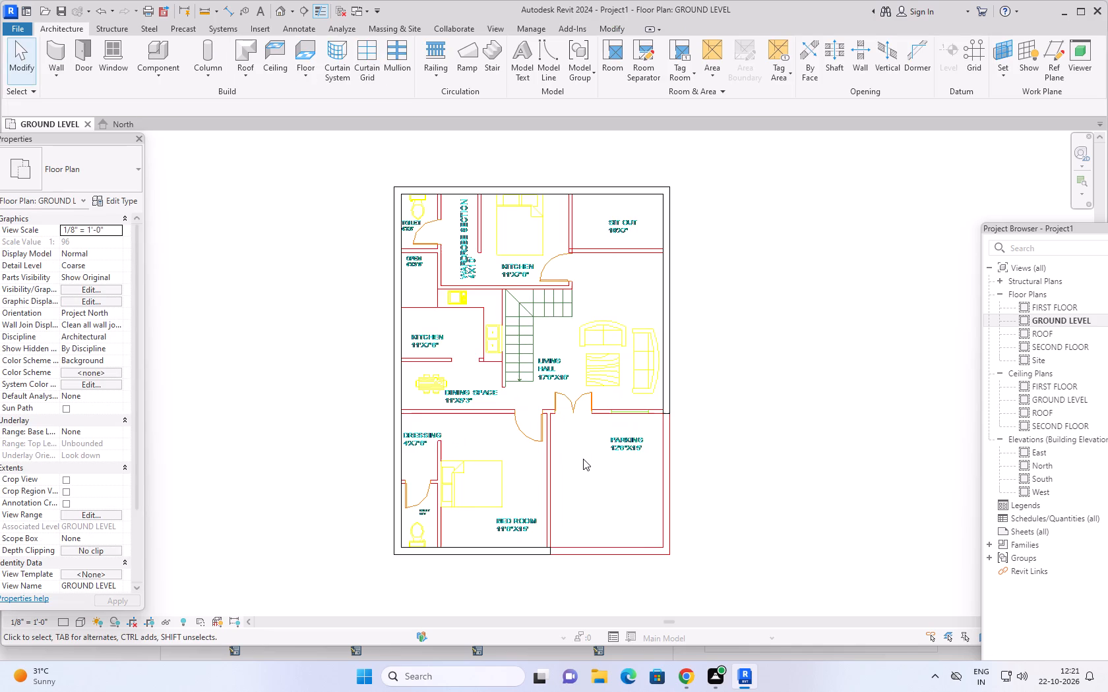
{"action": "key", "text": "Escape"}
{"action": "key", "text": "Escape"}
{"action": "scroll", "coordinate": [564, 458], "scroll_direction": "up", "scroll_amount": 3}
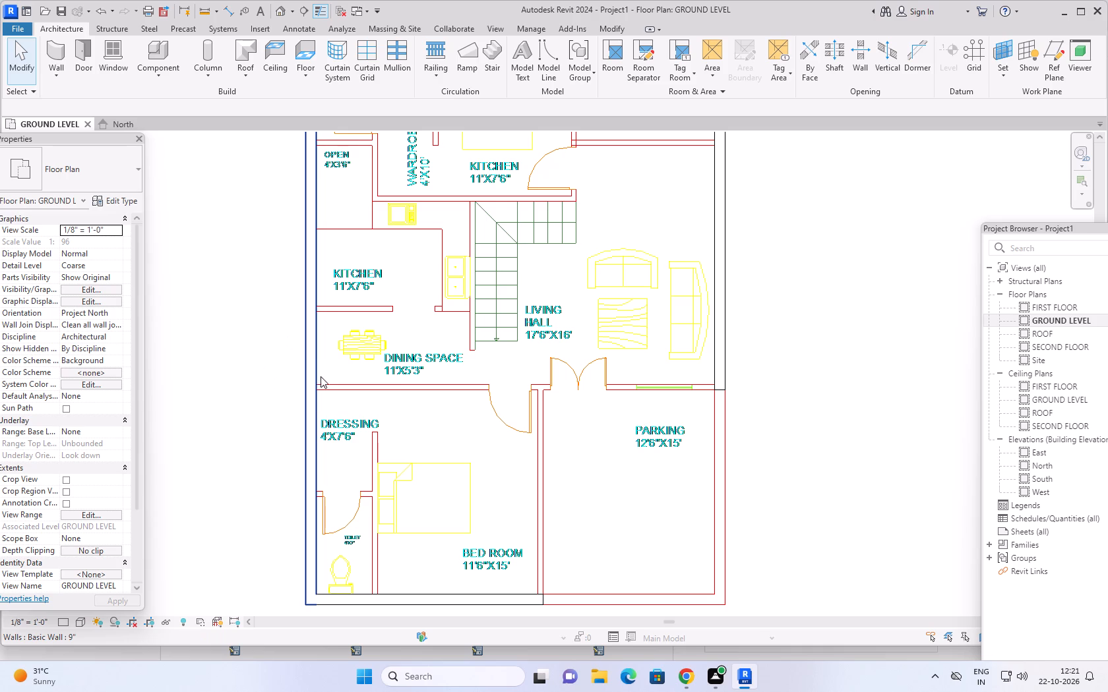
{"action": "left_click", "coordinate": [49, 43]}
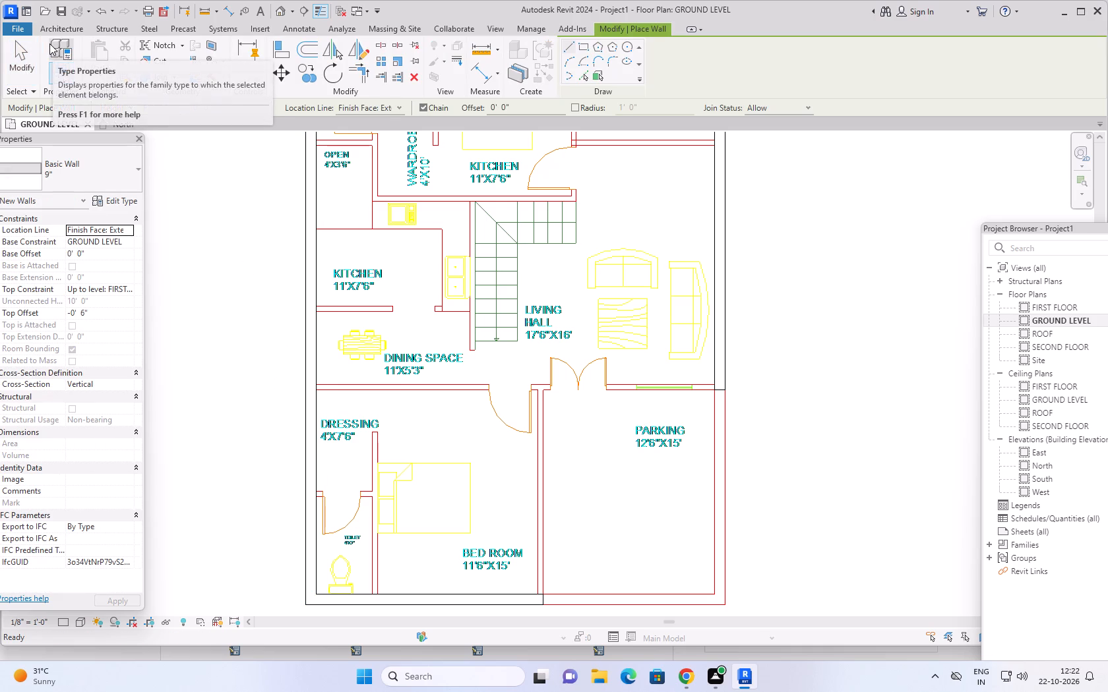
{"action": "left_click", "coordinate": [108, 204]}
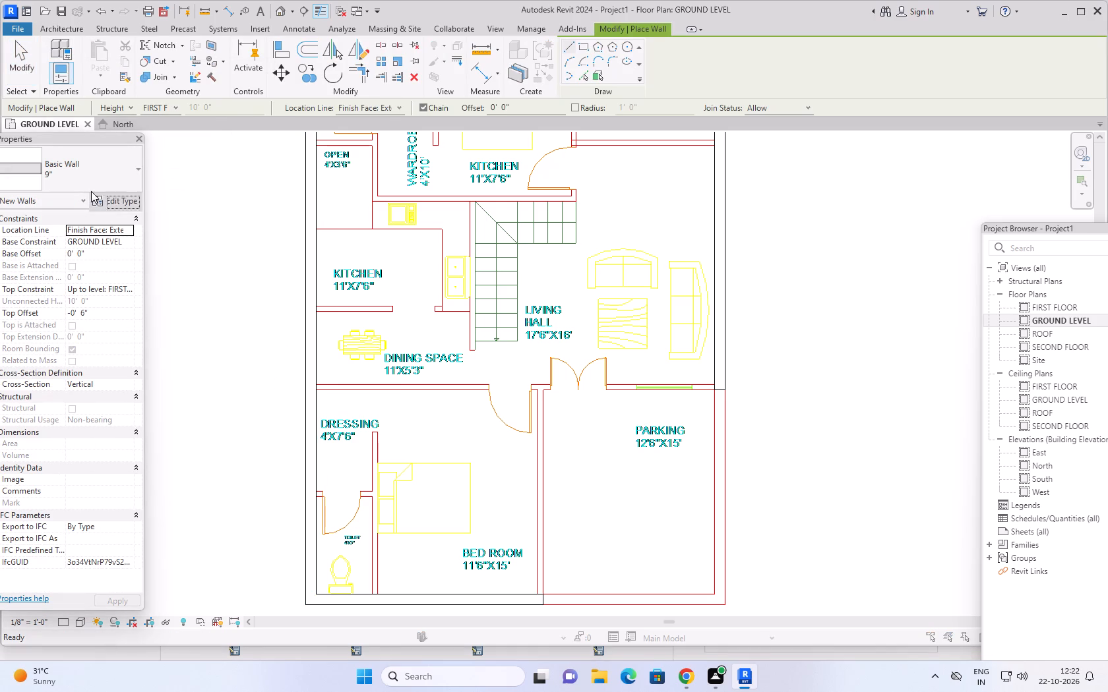
{"action": "left_click", "coordinate": [861, 226]}
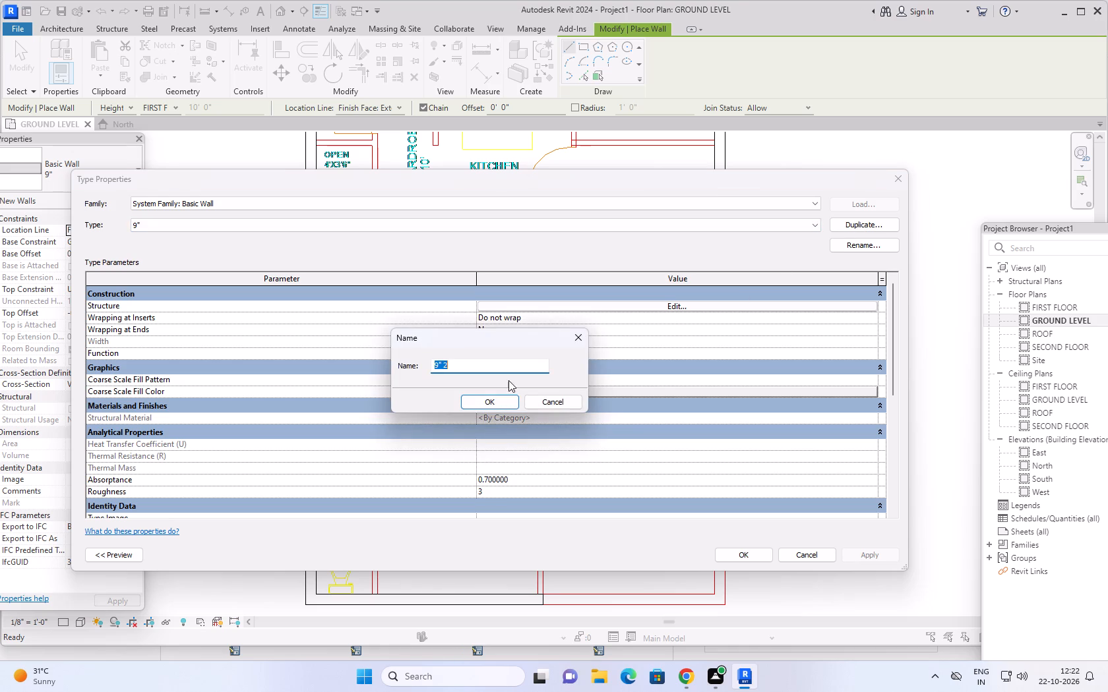
{"action": "type", "text": "4.5"}
{"action": "key", "text": "shift+quotedbl"}
{"action": "left_click", "coordinate": [482, 400]}
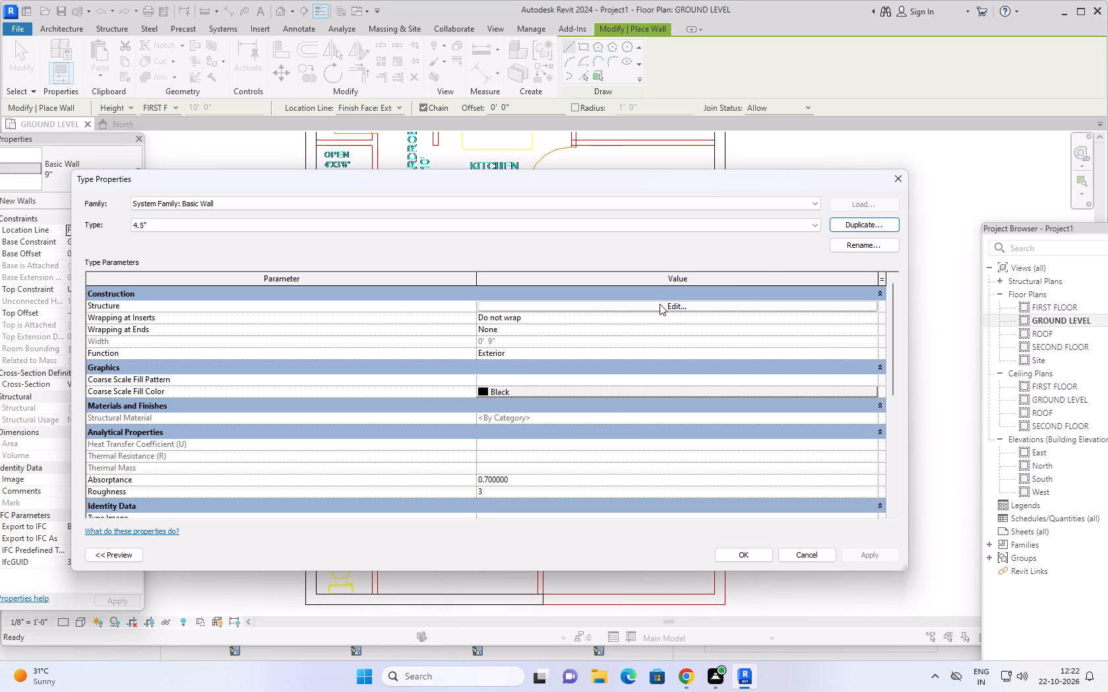
Set the structure layer thickness of the 4.5" wall type to 4.5" and apply the type.
{"action": "left_click", "coordinate": [681, 305]}
{"action": "left_click", "coordinate": [514, 305]}
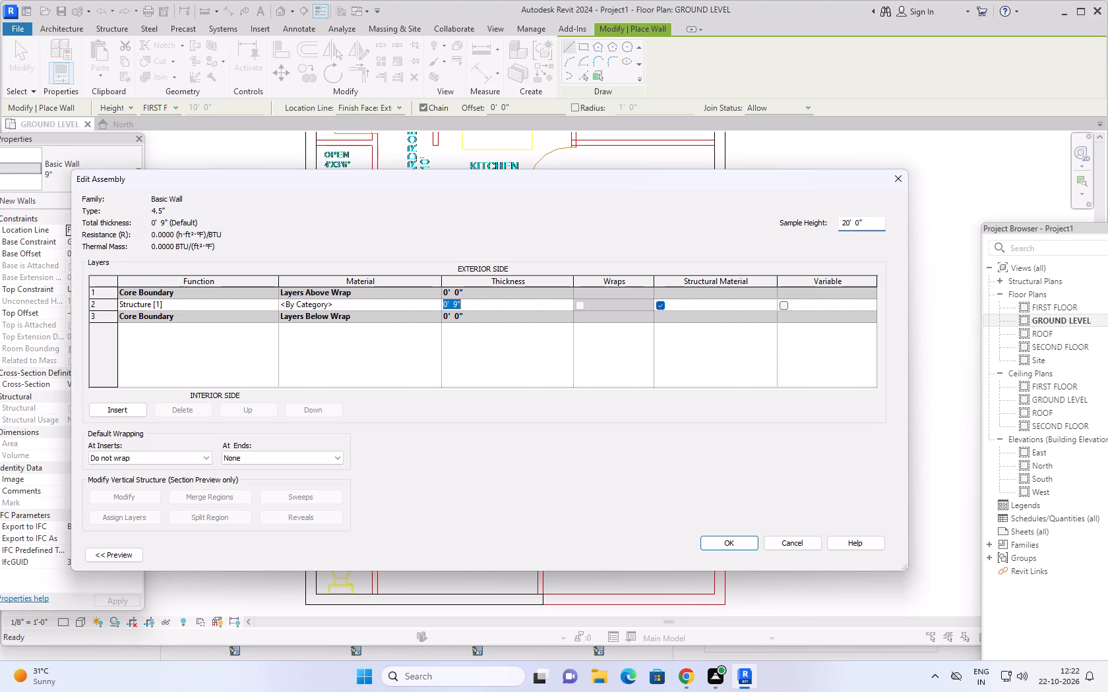
{"action": "type", "text": "4.5\""}
{"action": "left_click", "coordinate": [732, 548]}
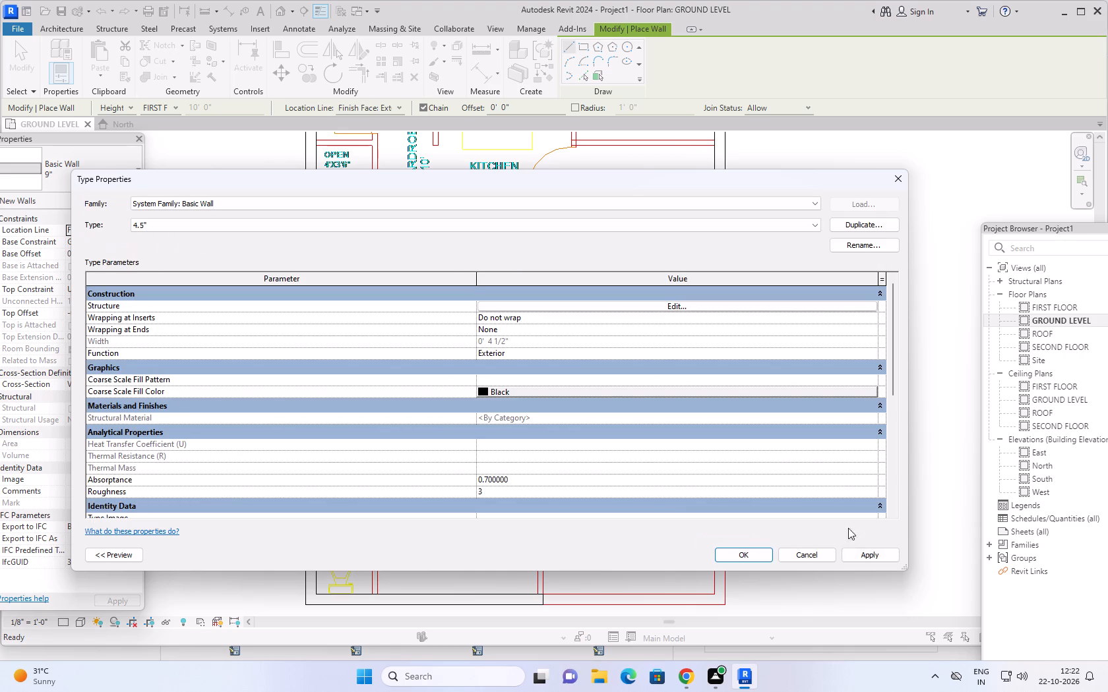
{"action": "left_click", "coordinate": [875, 557]}
{"action": "left_click", "coordinate": [740, 558]}
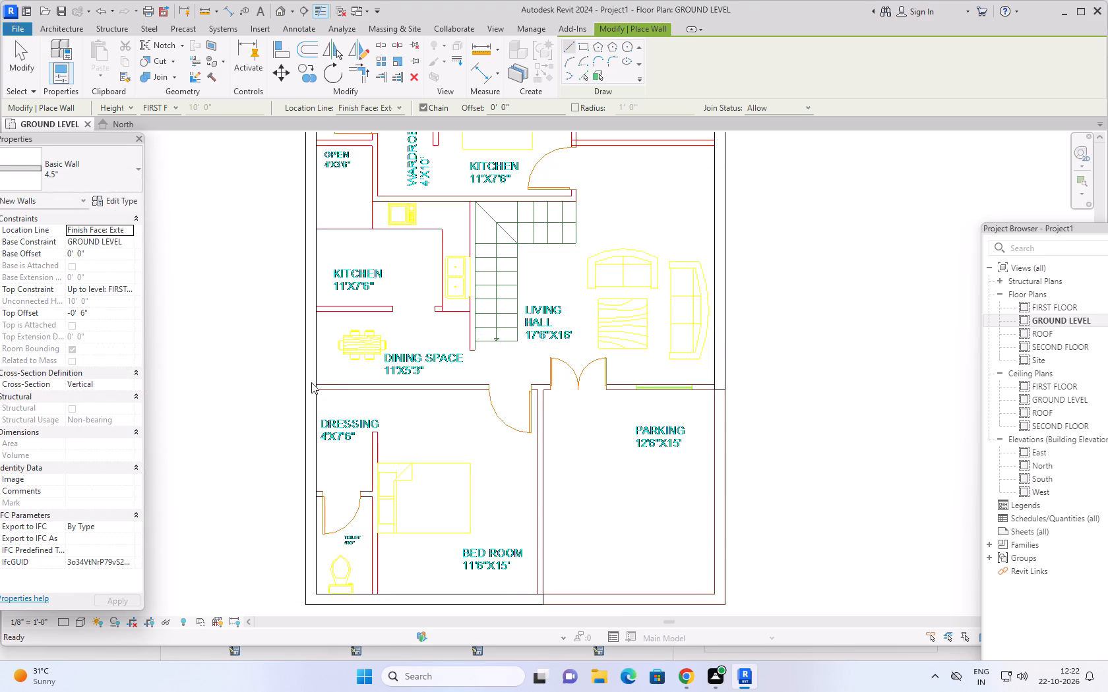
Draw a 4.5" wall between dining space and dressing, from the west wall's inner face to the bedroom–parking wall's bedroom face, flipped onto the plan lines.
{"action": "scroll", "coordinate": [324, 389], "scroll_direction": "up", "scroll_amount": 3}
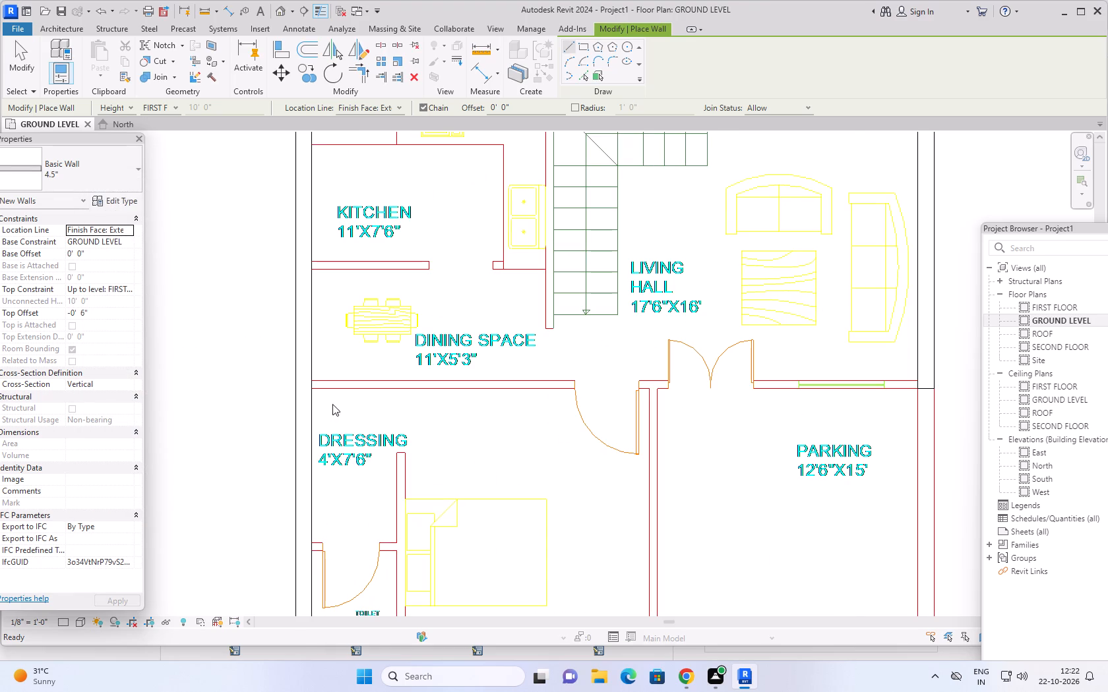
{"action": "scroll", "coordinate": [484, 418], "scroll_direction": "down", "scroll_amount": 4}
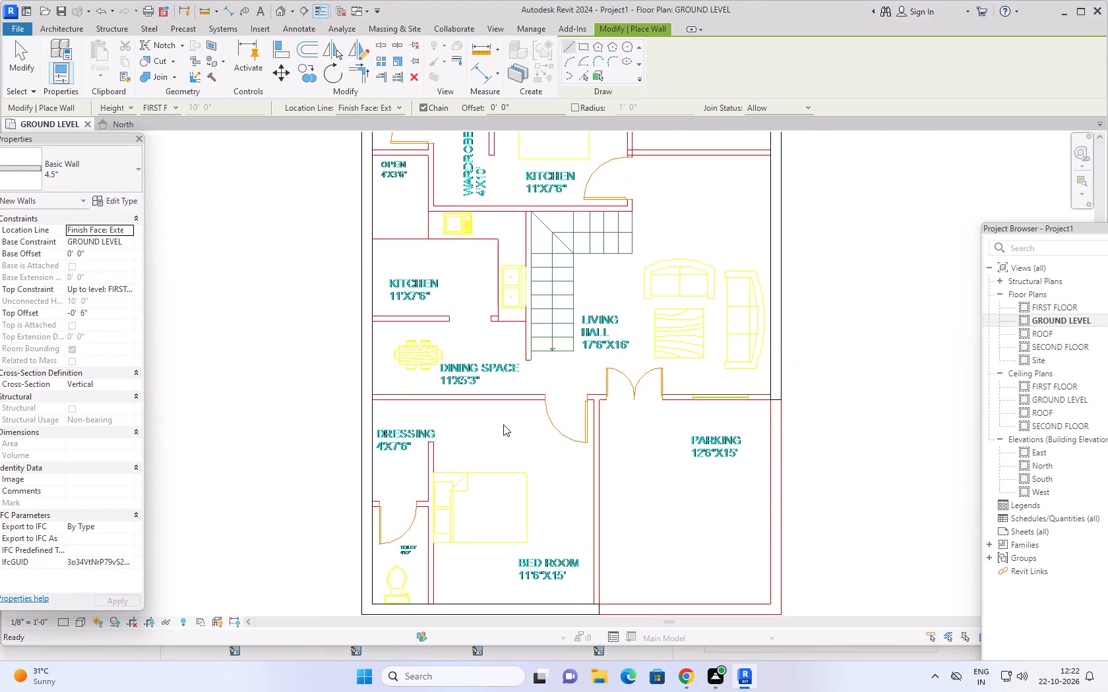
{"action": "scroll", "coordinate": [452, 428], "scroll_direction": "up", "scroll_amount": 5}
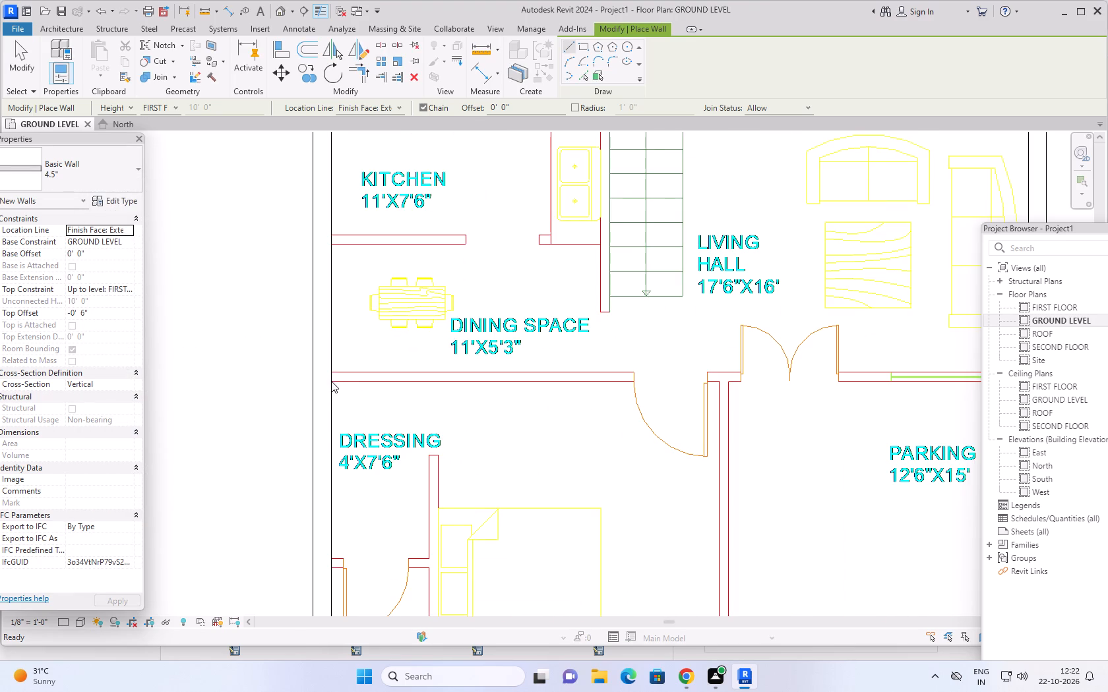
{"action": "left_click", "coordinate": [570, 45]}
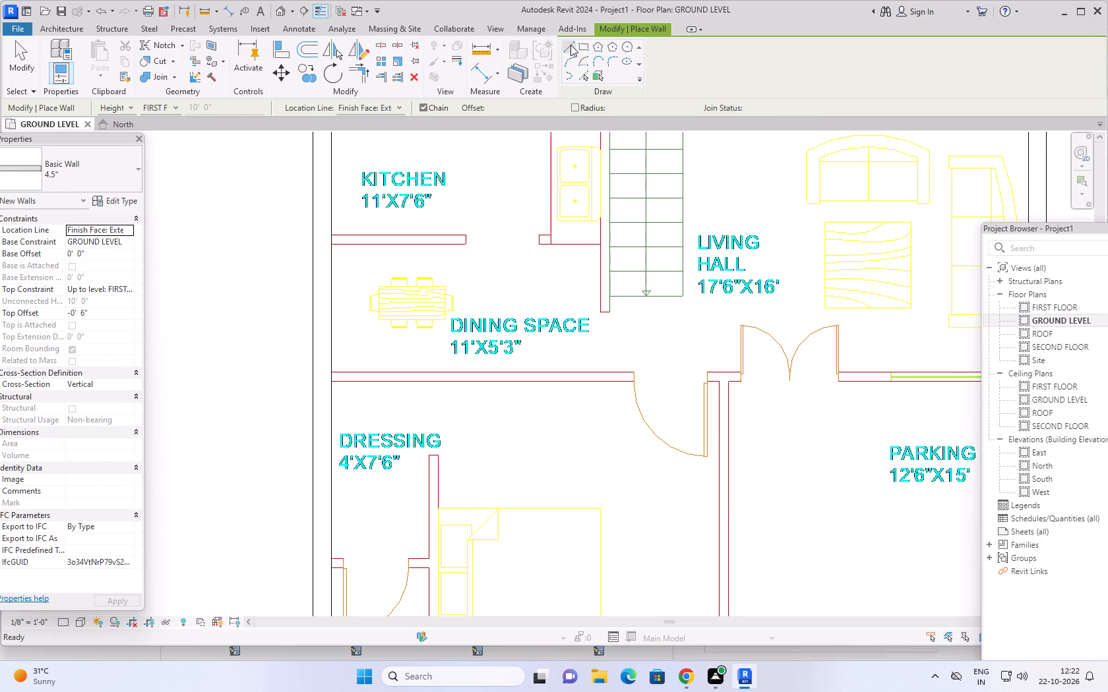
{"action": "left_click", "coordinate": [328, 380]}
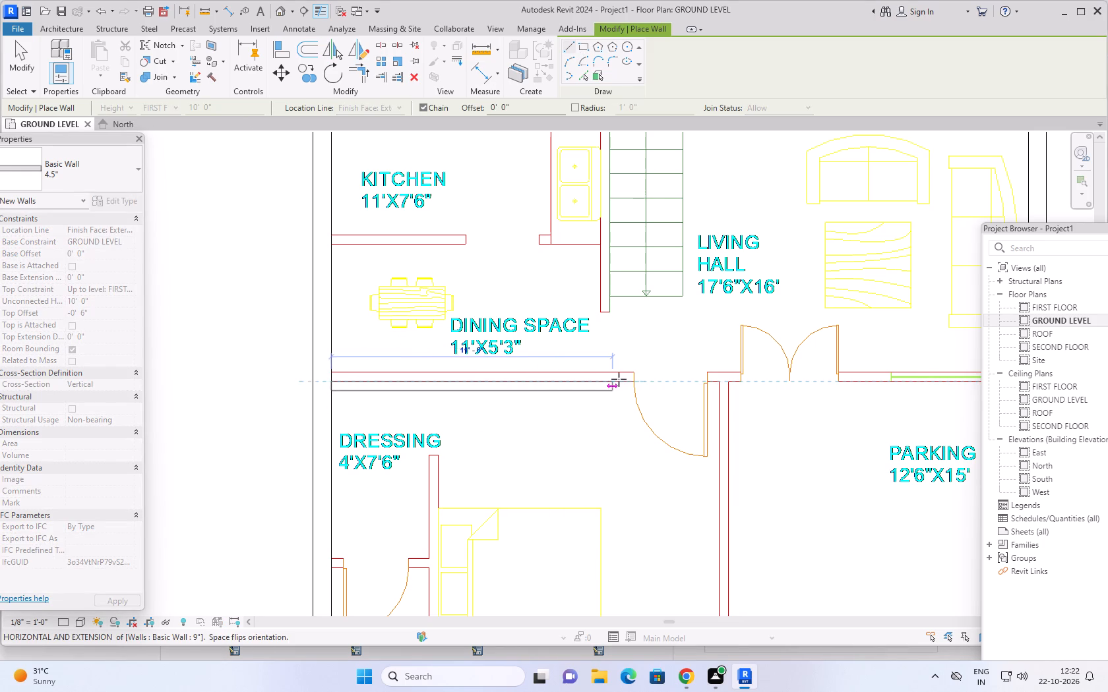
{"action": "key", "text": "space"}
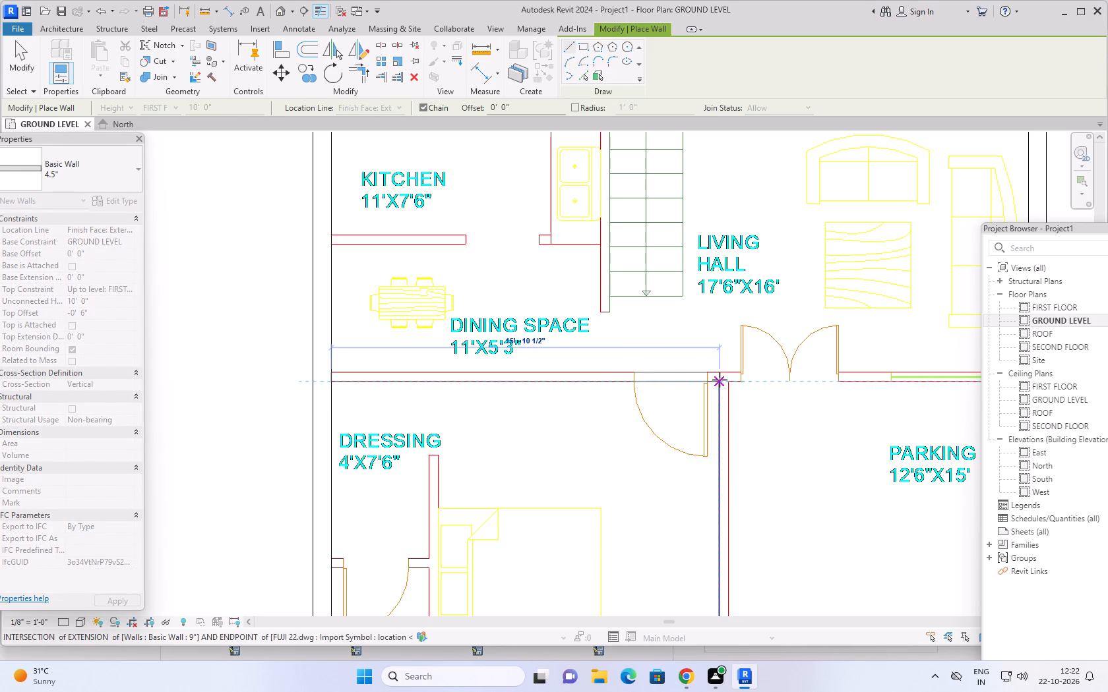
{"action": "left_click", "coordinate": [720, 380]}
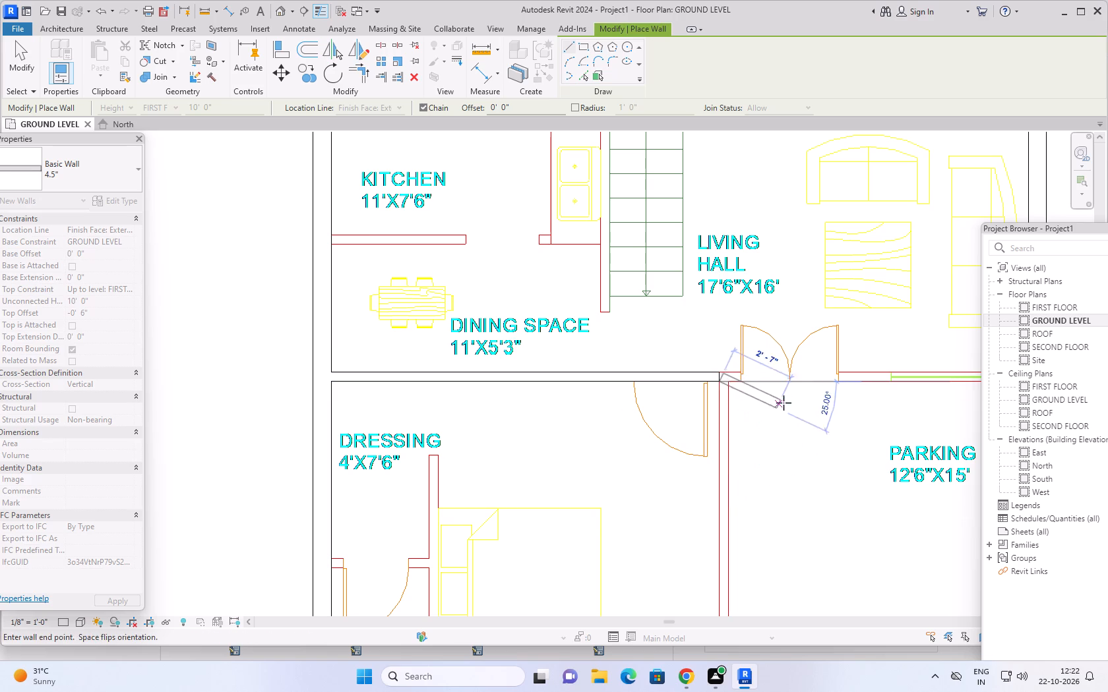
Continue the 4.5" wall along the bedroom–parking line down to the south wall's inner face and end the chain.
{"action": "scroll", "coordinate": [824, 384], "scroll_direction": "down", "scroll_amount": 2}
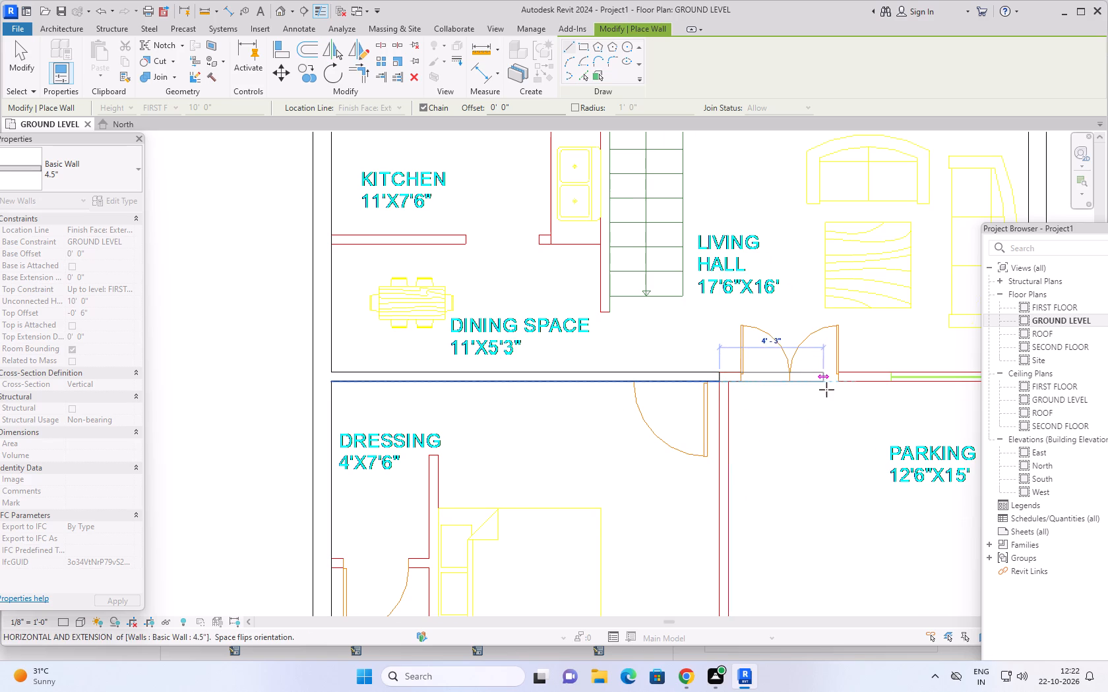
{"action": "scroll", "coordinate": [826, 389], "scroll_direction": "down", "scroll_amount": 1}
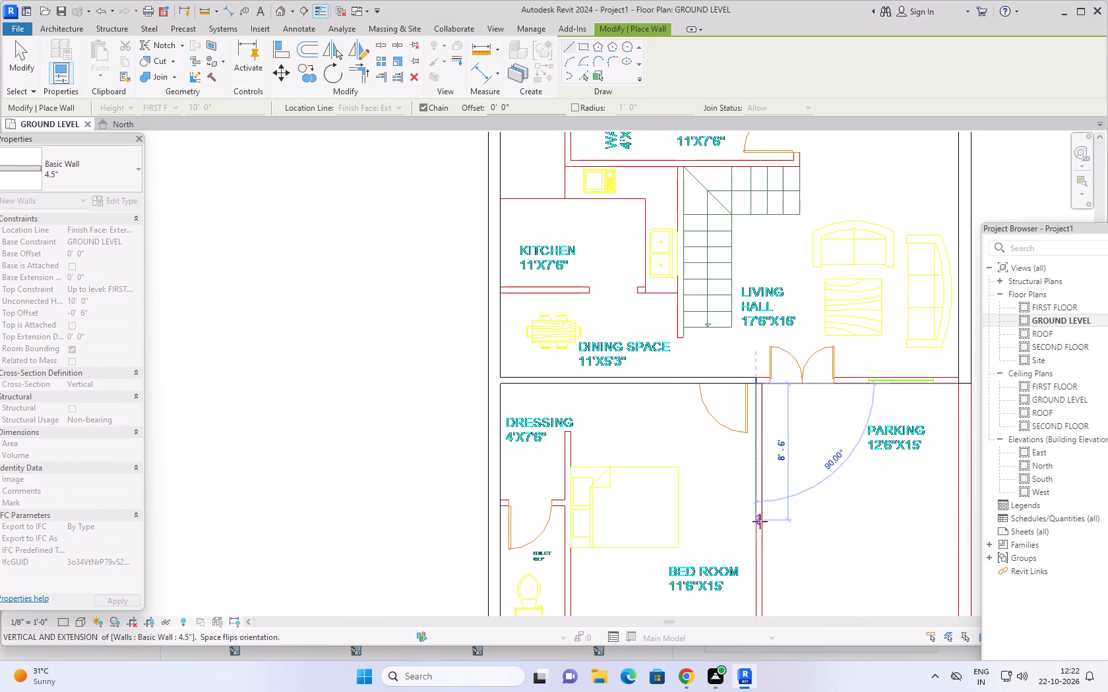
{"action": "middle_click_drag", "start_coordinate": [762, 521], "coordinate": [702, 381]}
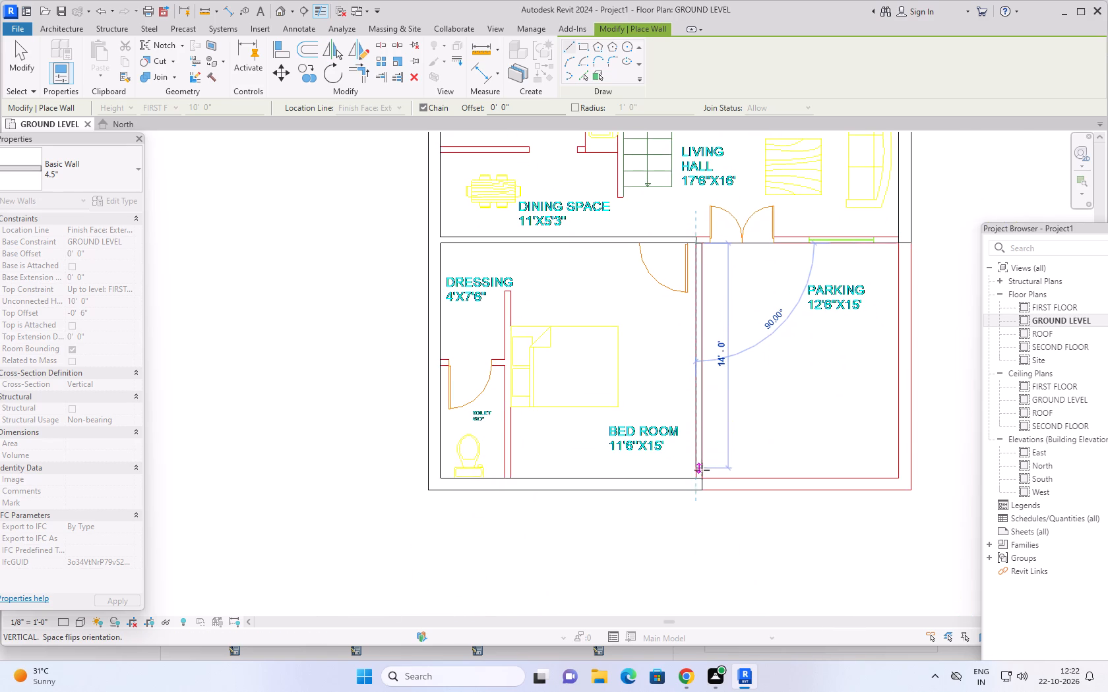
{"action": "scroll", "coordinate": [702, 481], "scroll_direction": "up", "scroll_amount": 13}
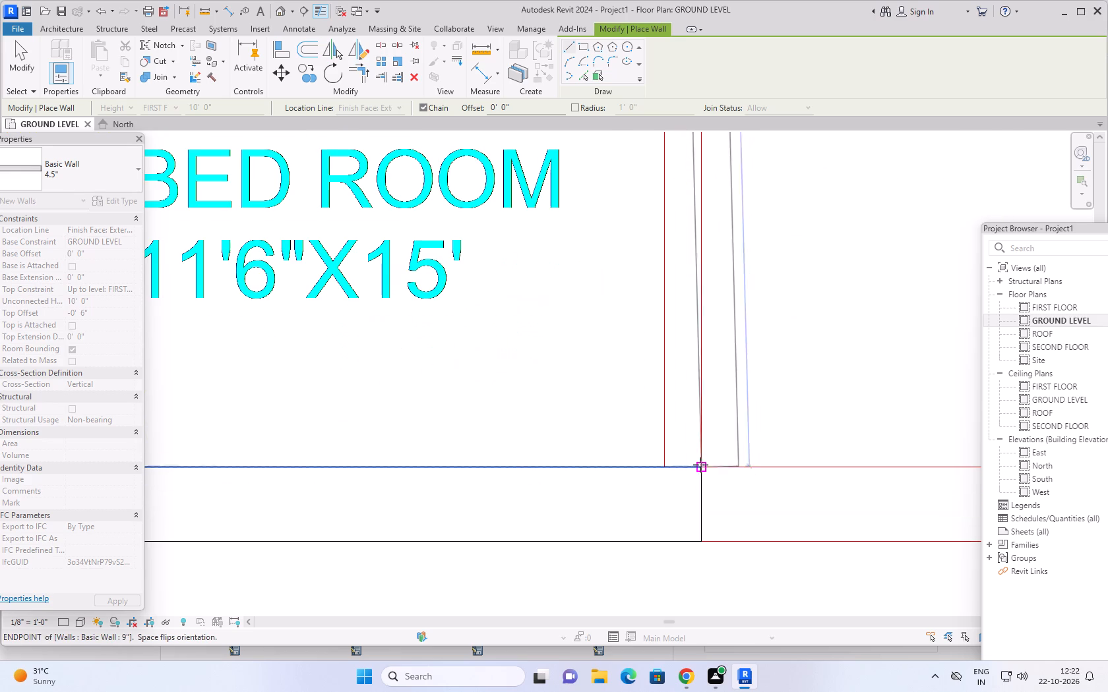
{"action": "left_click", "coordinate": [665, 468]}
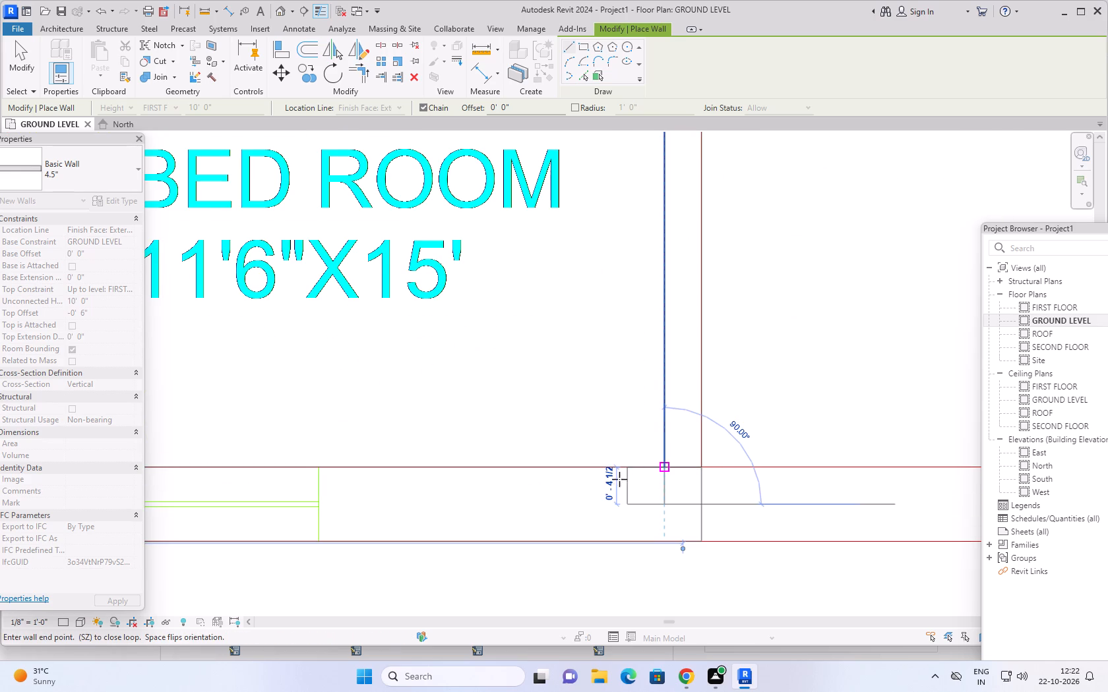
{"action": "key", "text": "Escape"}
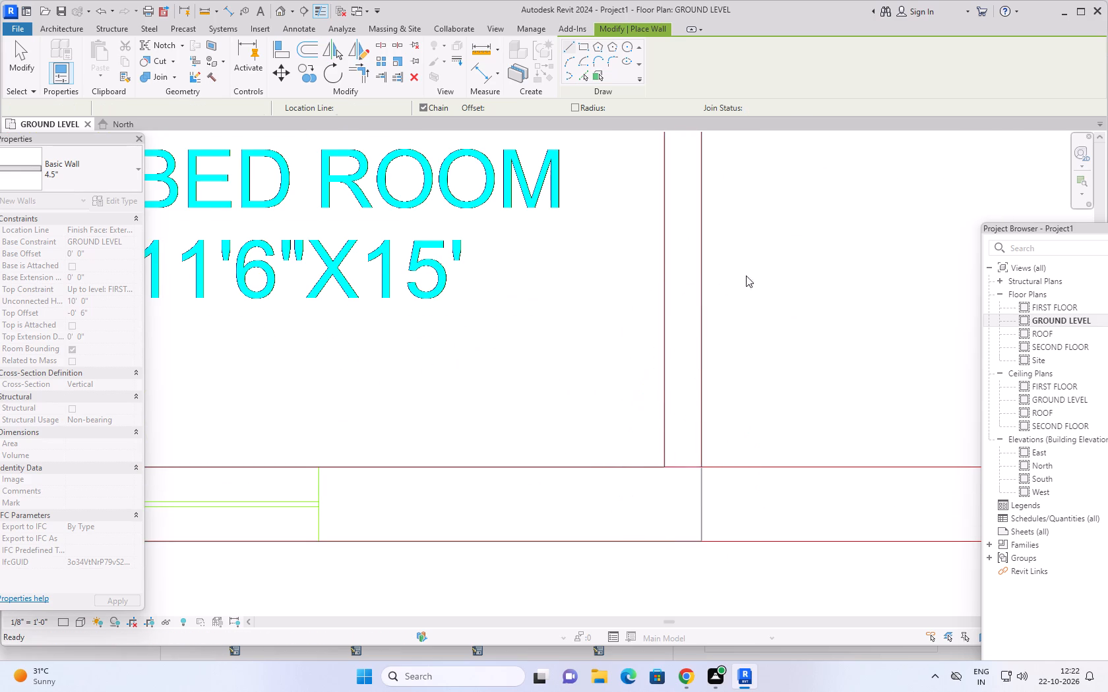
Draw a 4.5" wall about 12'-3" long between living hall and parking, from the east wall to the bedroom–parking wall's corner, and end the chain.
{"action": "scroll", "coordinate": [753, 271], "scroll_direction": "down", "scroll_amount": 18}
{"action": "middle_click_drag", "start_coordinate": [791, 230], "coordinate": [708, 321]}
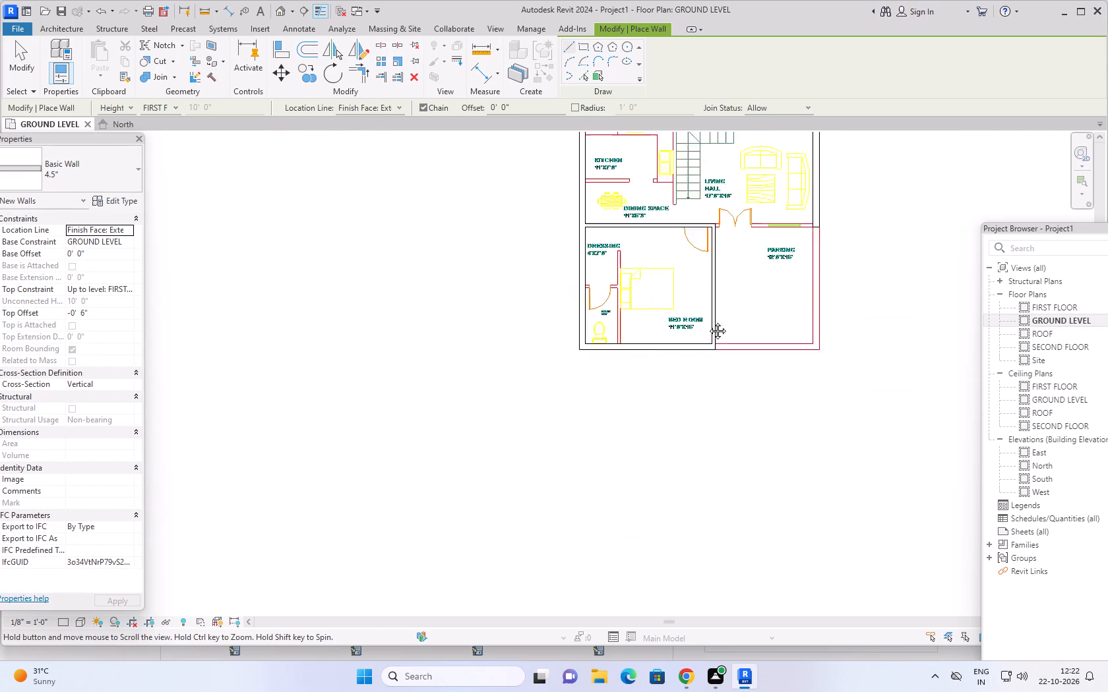
{"action": "middle_click_drag", "start_coordinate": [708, 321], "coordinate": [607, 378]}
{"action": "scroll", "coordinate": [690, 303], "scroll_direction": "up", "scroll_amount": 4}
{"action": "scroll", "coordinate": [645, 343], "scroll_direction": "up", "scroll_amount": 8}
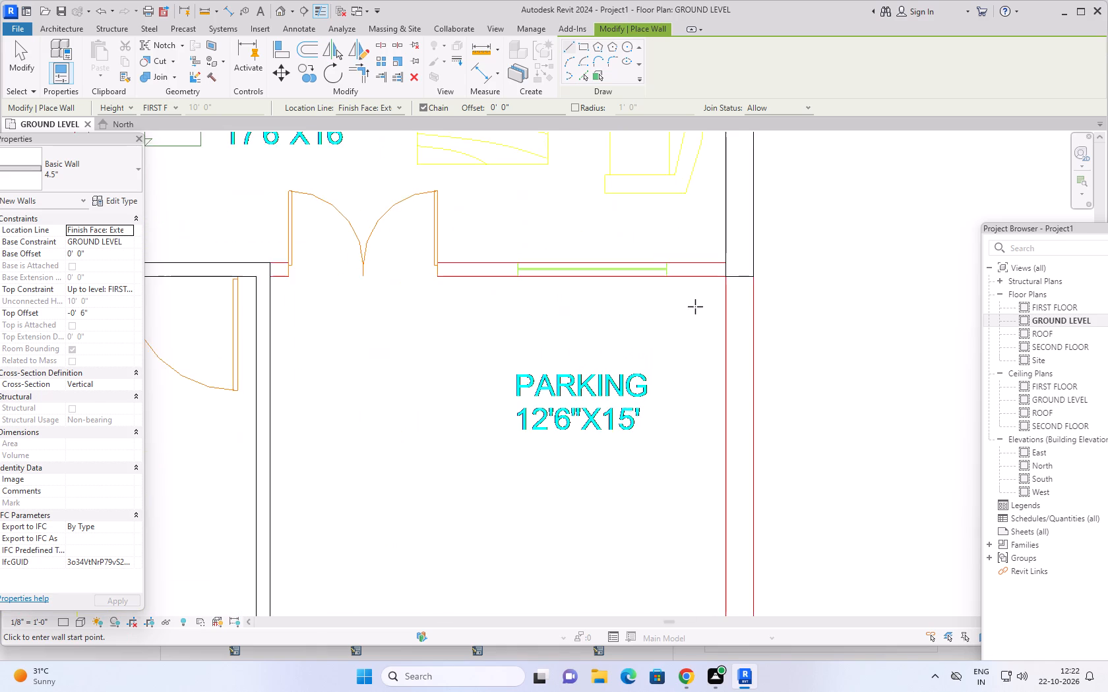
{"action": "left_click", "coordinate": [738, 270]}
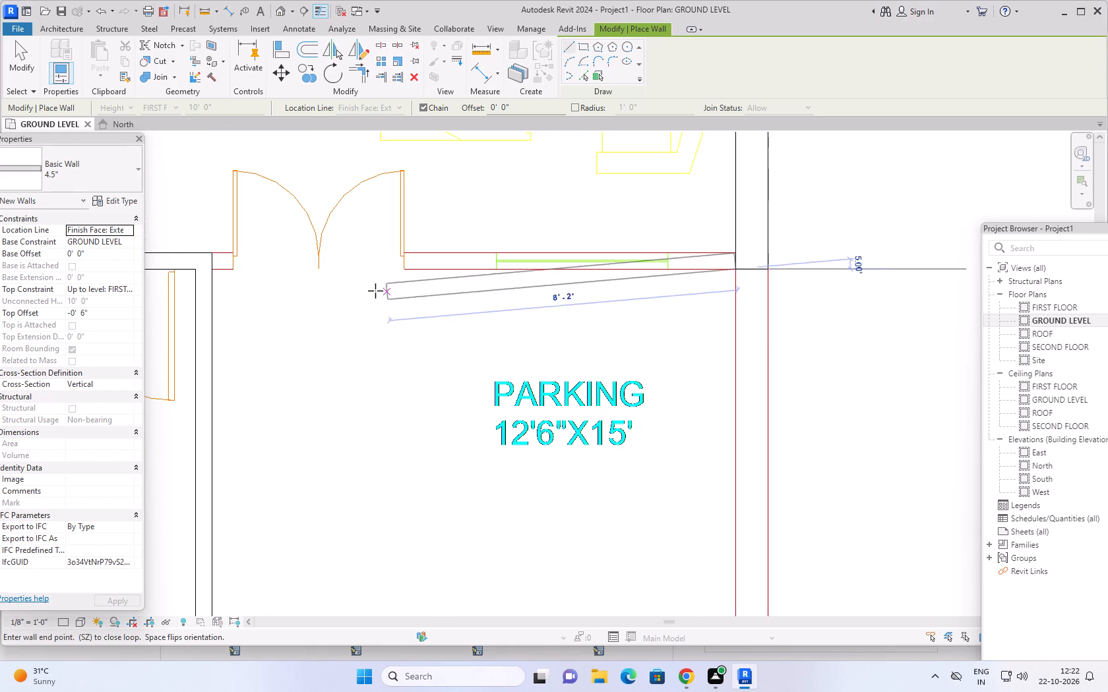
{"action": "scroll", "coordinate": [369, 286], "scroll_direction": "down", "scroll_amount": 4}
{"action": "middle_click_drag", "start_coordinate": [373, 294], "coordinate": [588, 318]}
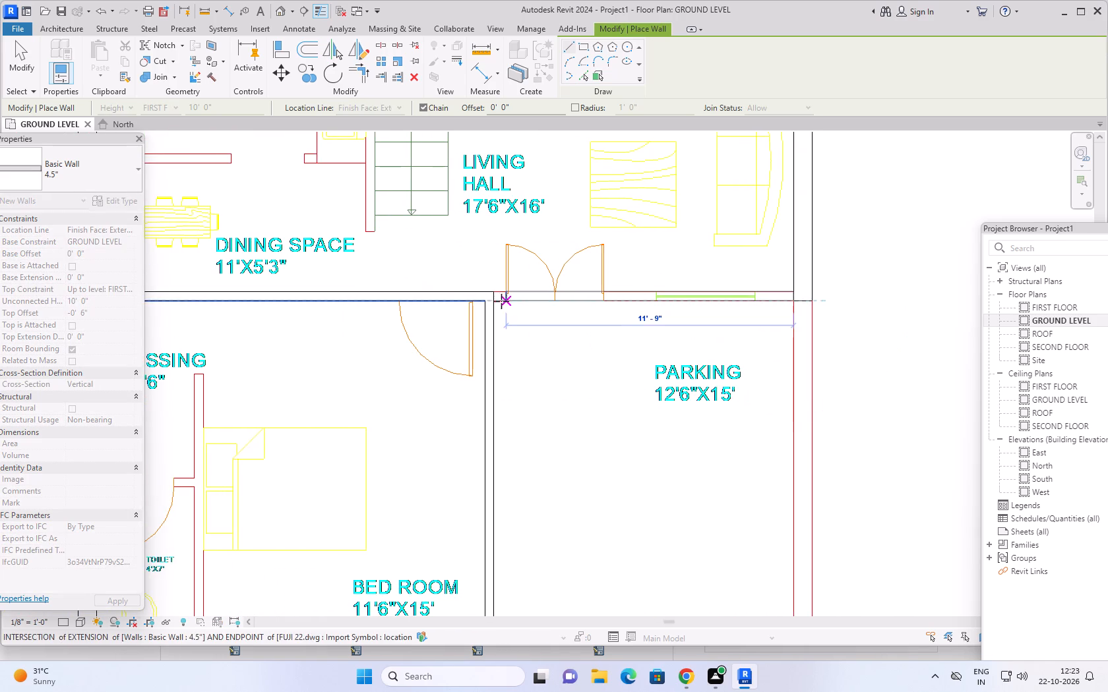
{"action": "scroll", "coordinate": [497, 300], "scroll_direction": "up", "scroll_amount": 8}
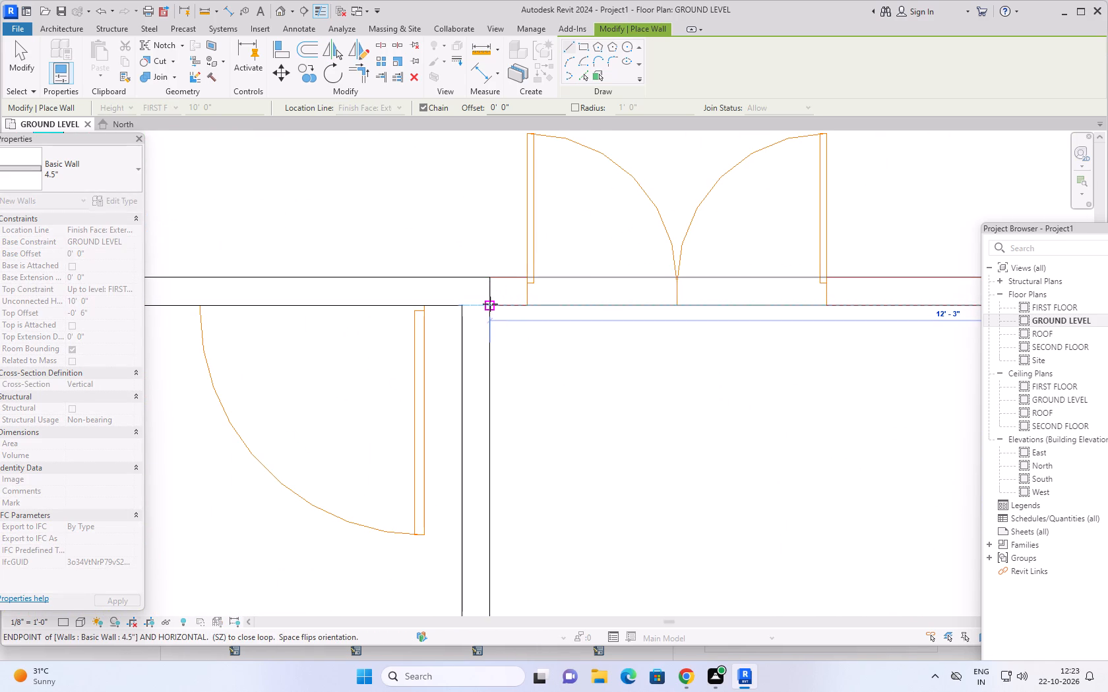
{"action": "left_click", "coordinate": [489, 305]}
{"action": "scroll", "coordinate": [640, 412], "scroll_direction": "down", "scroll_amount": 2}
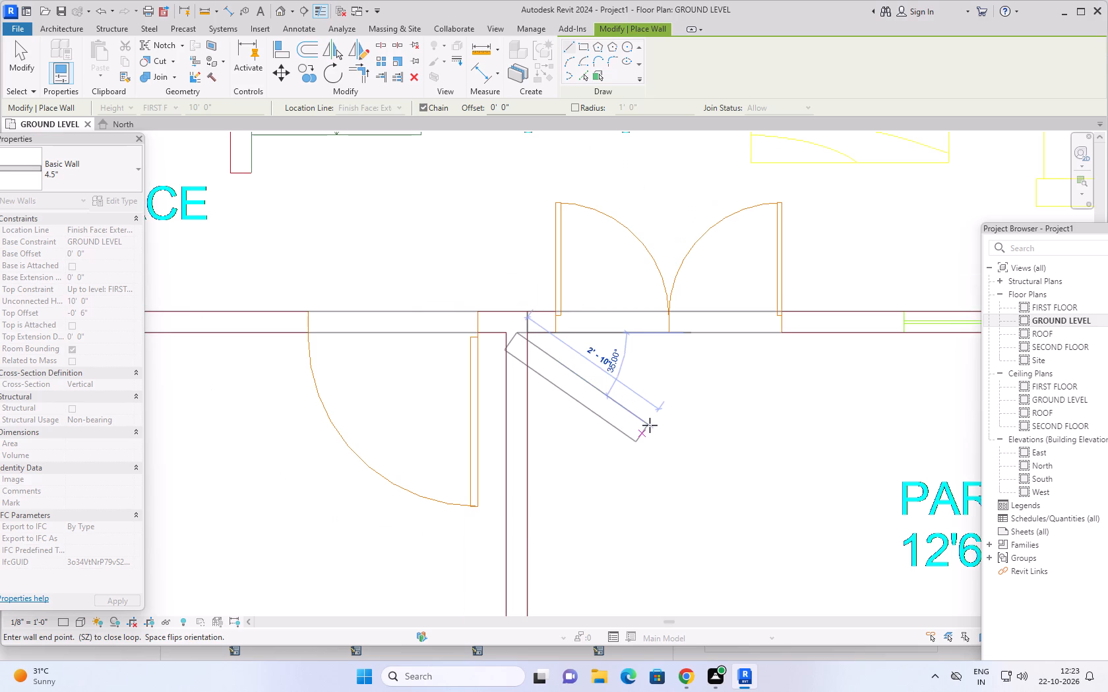
{"action": "key", "text": "Escape"}
Draw a 4.5" wall between sit out and living hall, from the east wall's inner face to the far line of the kitchen–sit out partition.
{"action": "scroll", "coordinate": [661, 445], "scroll_direction": "down", "scroll_amount": 12}
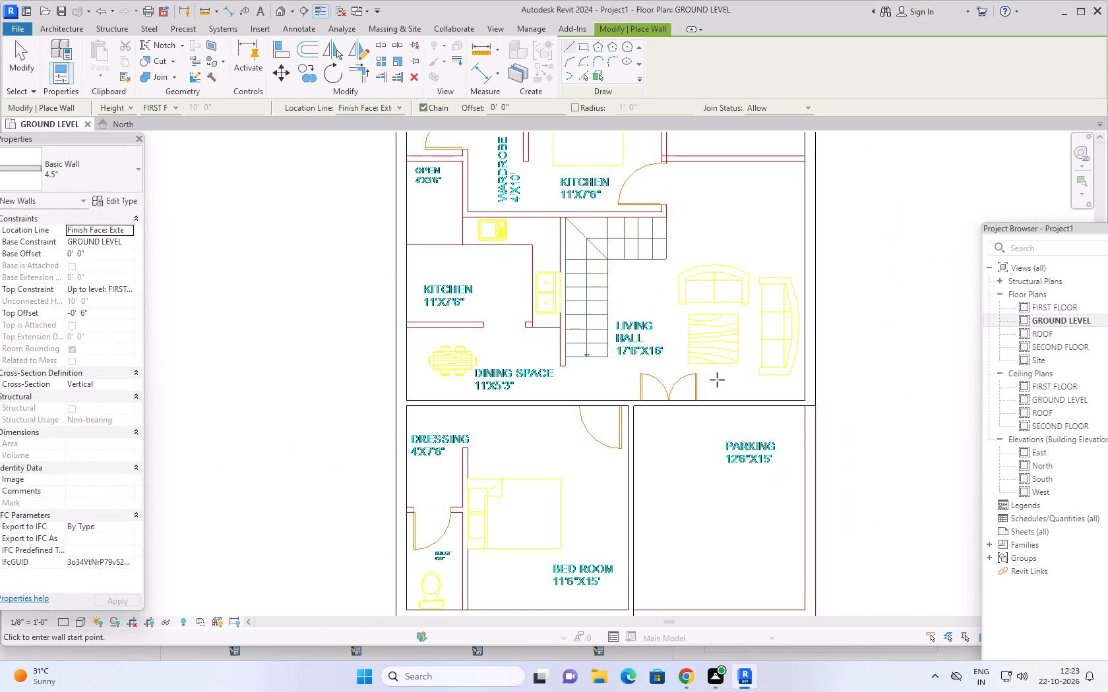
{"action": "scroll", "coordinate": [718, 380], "scroll_direction": "down", "scroll_amount": 1}
{"action": "middle_click_drag", "start_coordinate": [737, 318], "coordinate": [689, 496]}
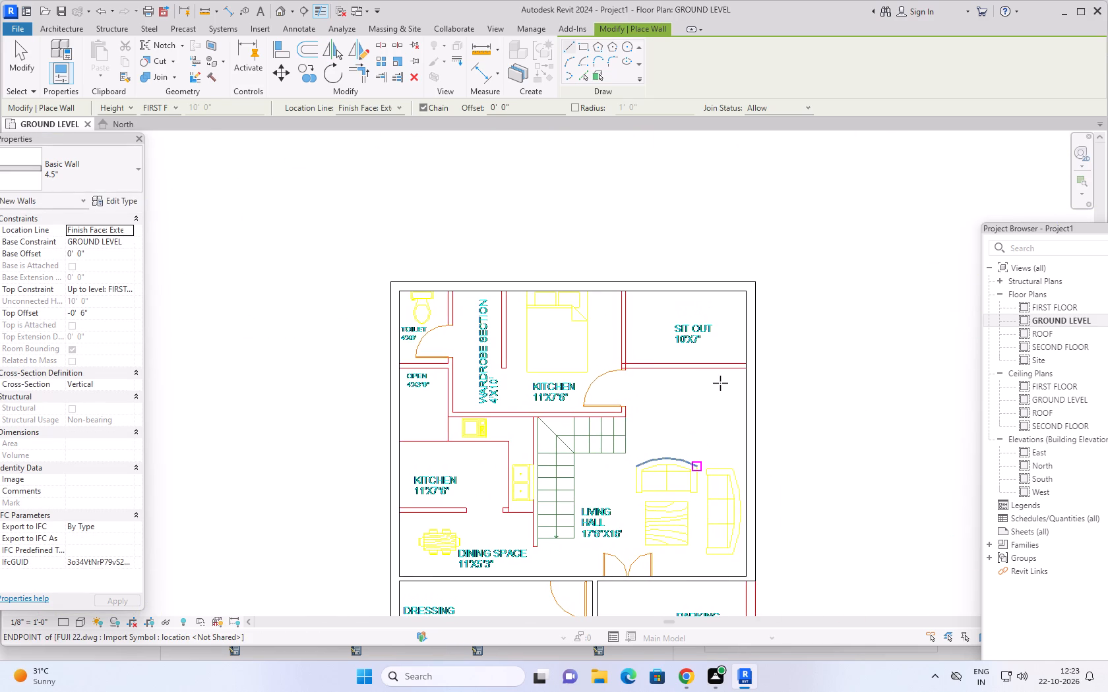
{"action": "scroll", "coordinate": [720, 390], "scroll_direction": "up", "scroll_amount": 2}
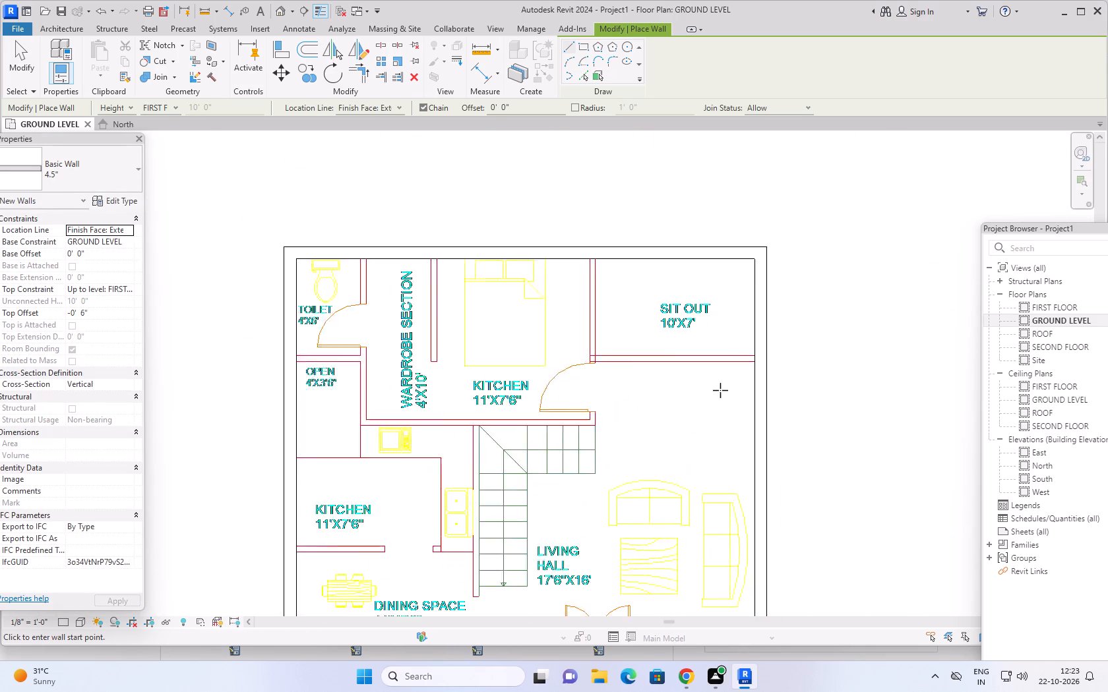
{"action": "scroll", "coordinate": [720, 390], "scroll_direction": "up", "scroll_amount": 6}
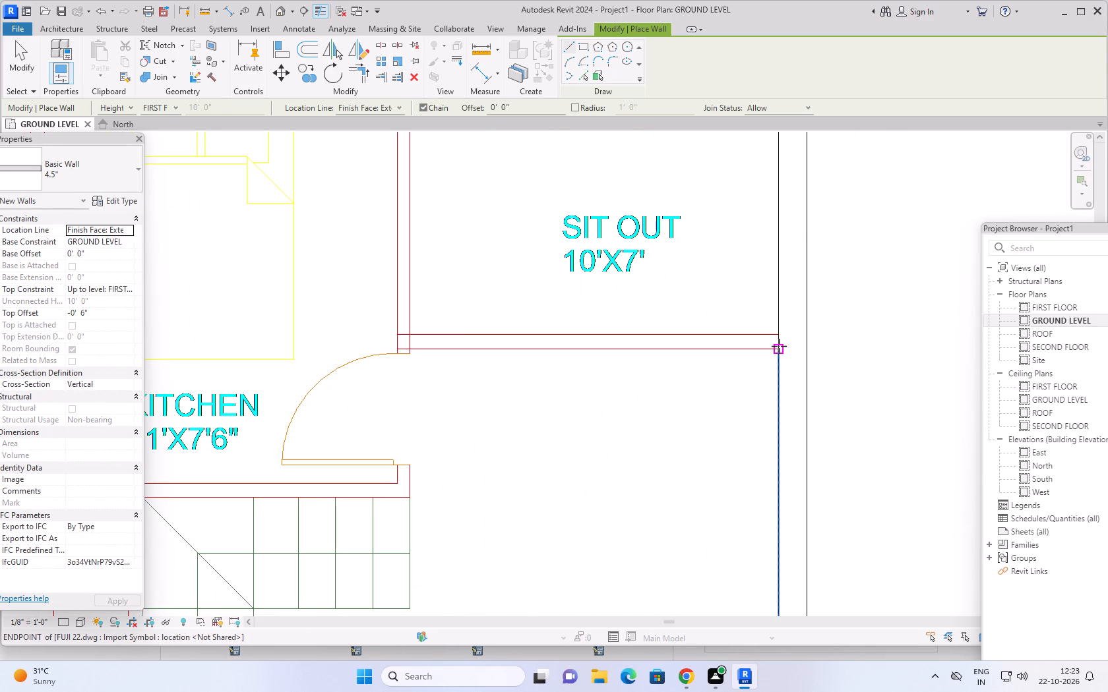
{"action": "left_click", "coordinate": [779, 346]}
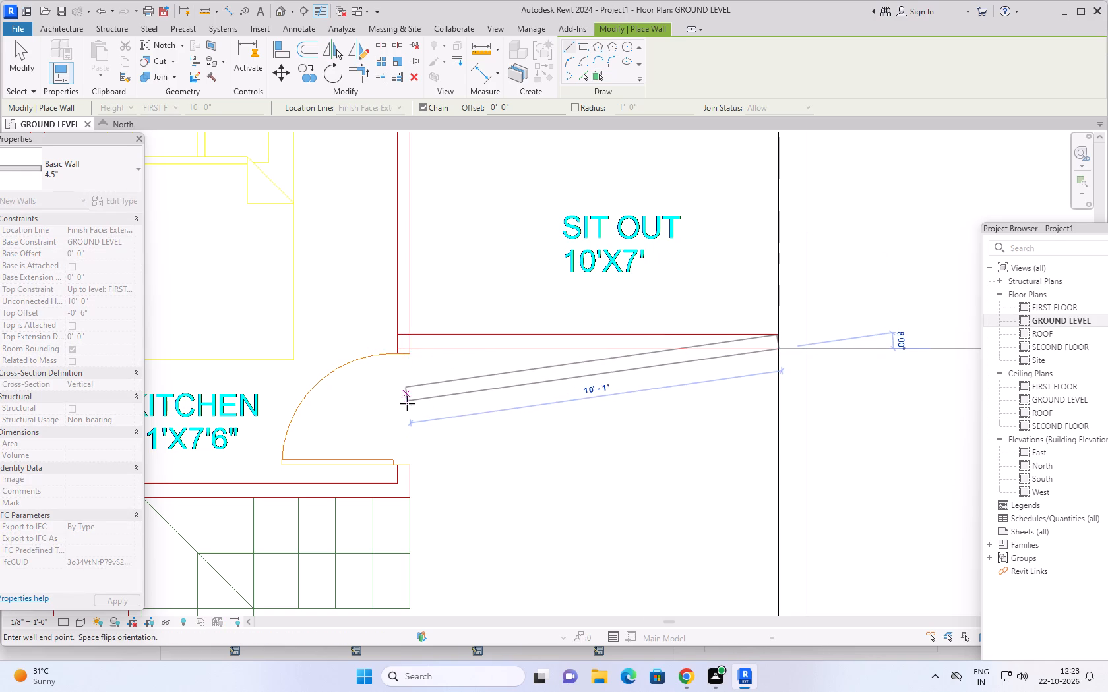
{"action": "scroll", "coordinate": [406, 345], "scroll_direction": "up", "scroll_amount": 4}
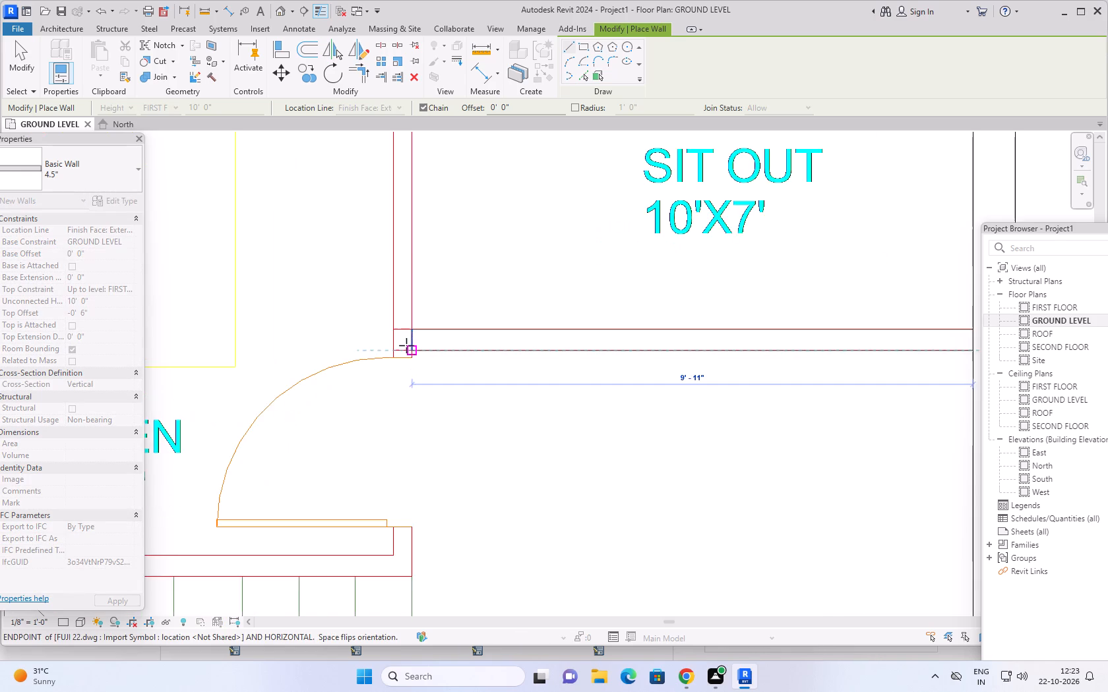
{"action": "scroll", "coordinate": [403, 346], "scroll_direction": "up", "scroll_amount": 4}
{"action": "left_click", "coordinate": [386, 351]}
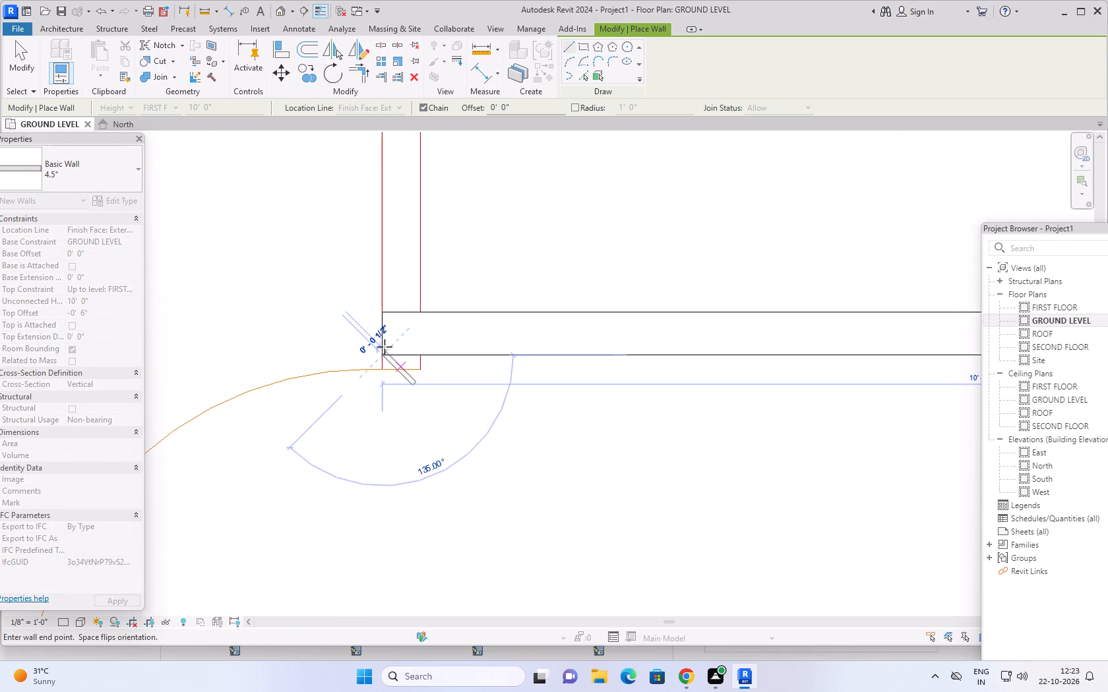
Continue the 4.5" wall about 6'-4 1/2" along the kitchen–sit out line to the north wall's inner face and end the chain.
{"action": "scroll", "coordinate": [381, 200], "scroll_direction": "down", "scroll_amount": 7}
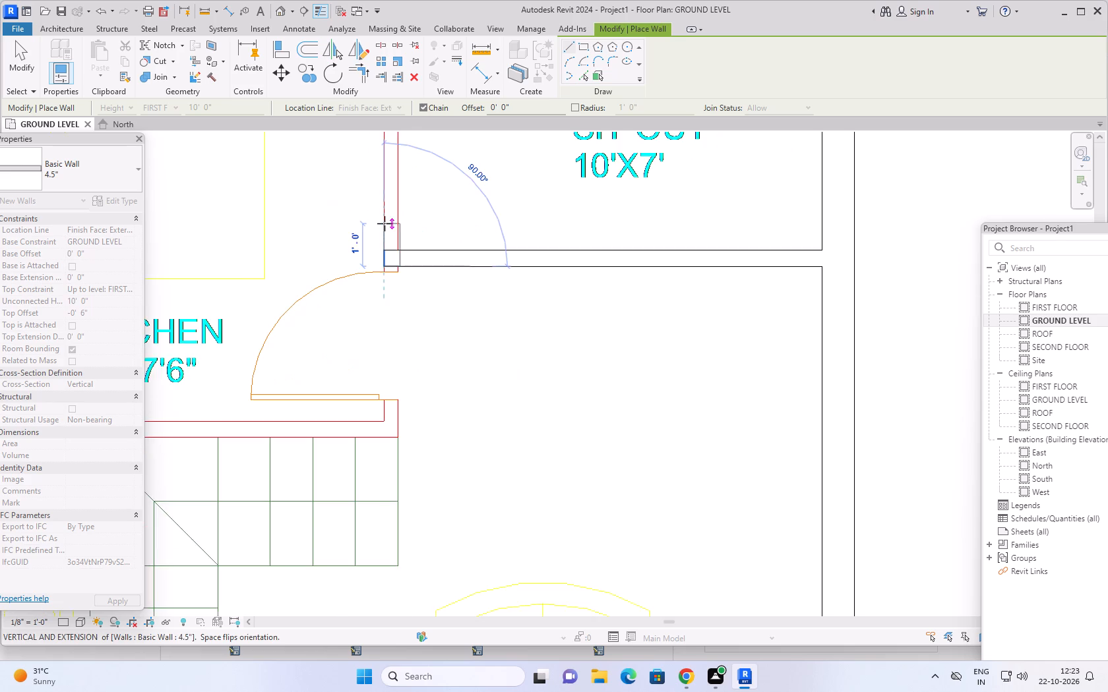
{"action": "scroll", "coordinate": [385, 229], "scroll_direction": "down", "scroll_amount": 3}
{"action": "middle_click_drag", "start_coordinate": [387, 212], "coordinate": [369, 450]}
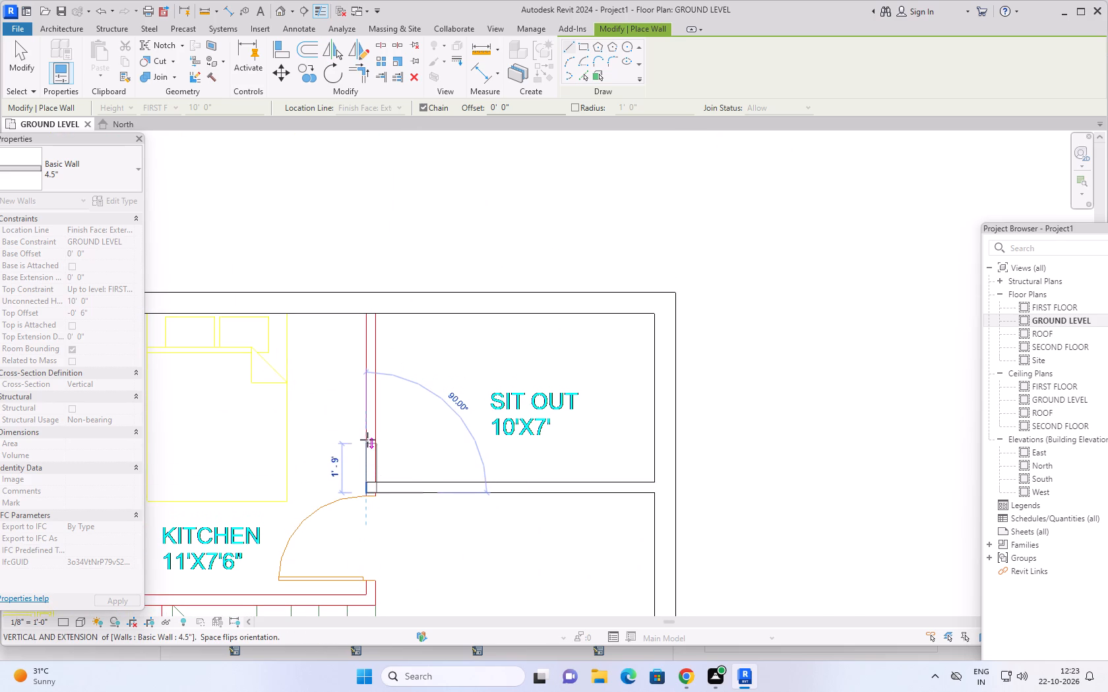
{"action": "scroll", "coordinate": [370, 343], "scroll_direction": "up", "scroll_amount": 4}
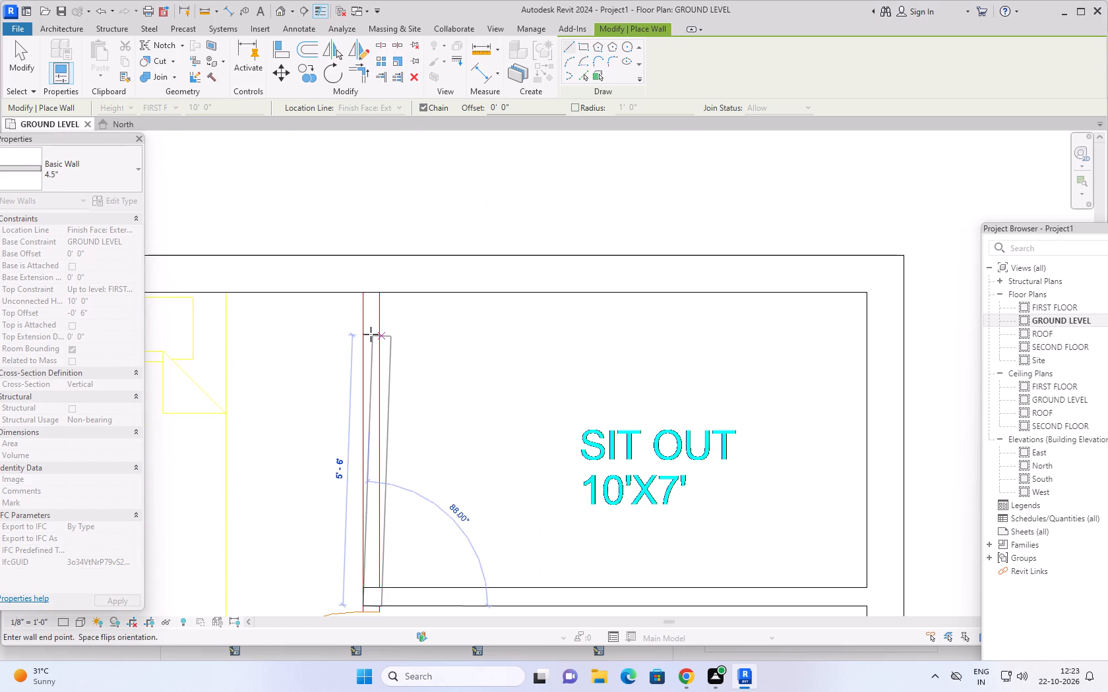
{"action": "scroll", "coordinate": [371, 334], "scroll_direction": "up", "scroll_amount": 3}
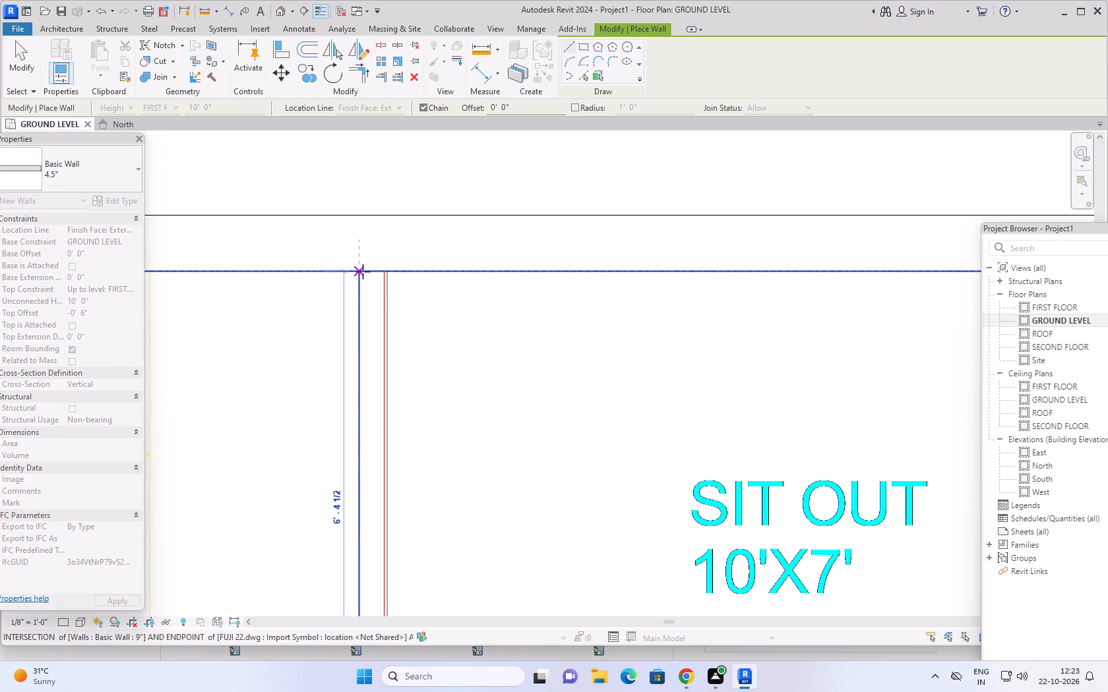
{"action": "left_click", "coordinate": [360, 272]}
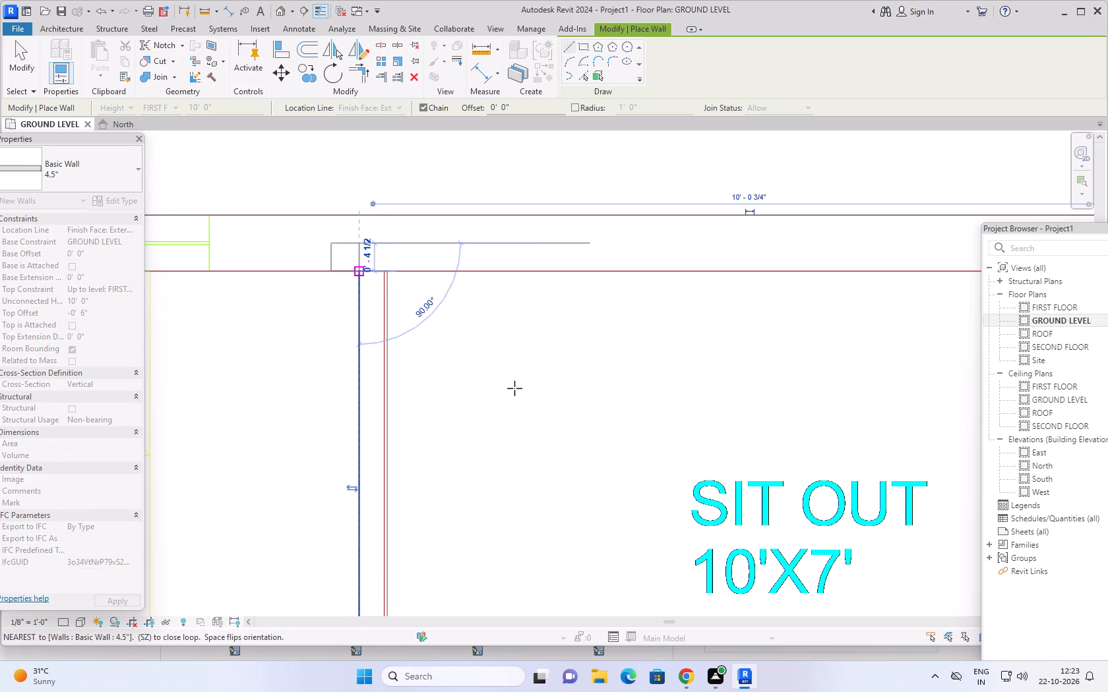
{"action": "scroll", "coordinate": [522, 395], "scroll_direction": "down", "scroll_amount": 8}
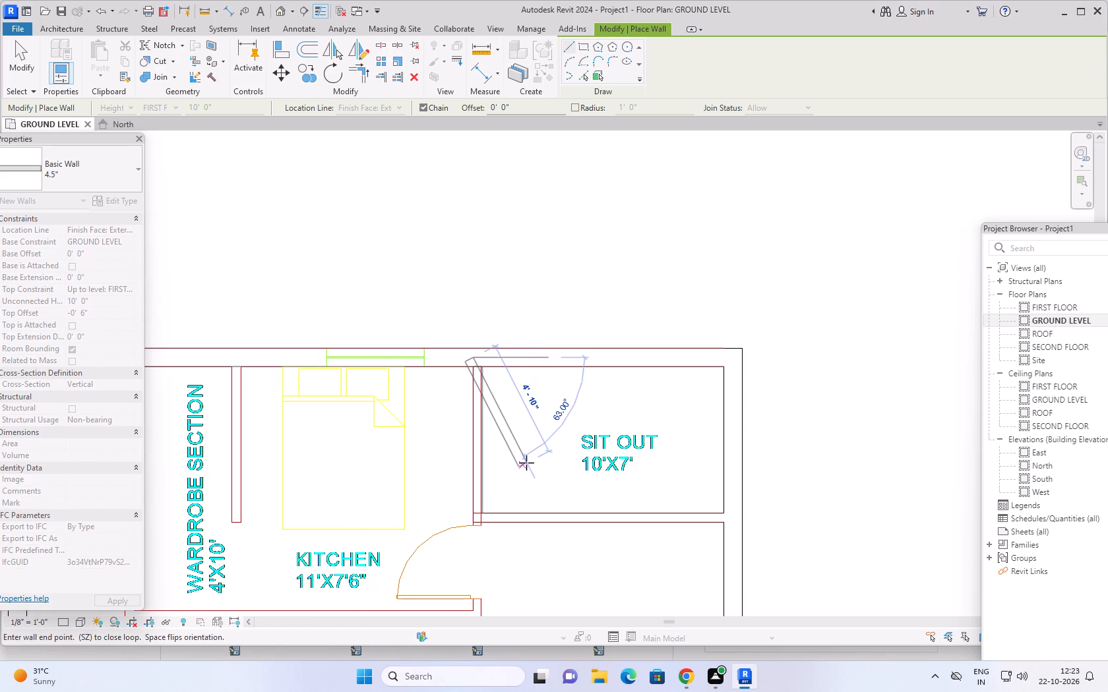
{"action": "middle_click_drag", "start_coordinate": [526, 462], "coordinate": [555, 312]}
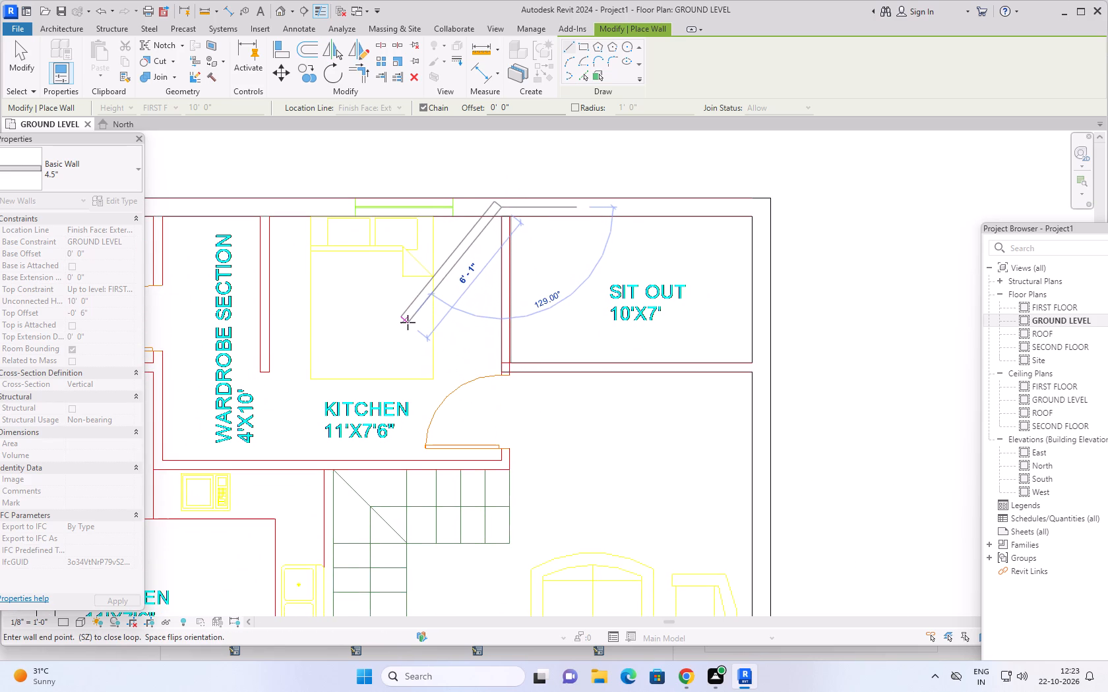
{"action": "key", "text": "Escape"}
Draw a 4.5" wall about 6'-4 1/2" long between wardrobe section and kitchen, starting at the north wall's inner face, and end the chain.
{"action": "scroll", "coordinate": [479, 366], "scroll_direction": "down", "scroll_amount": 7}
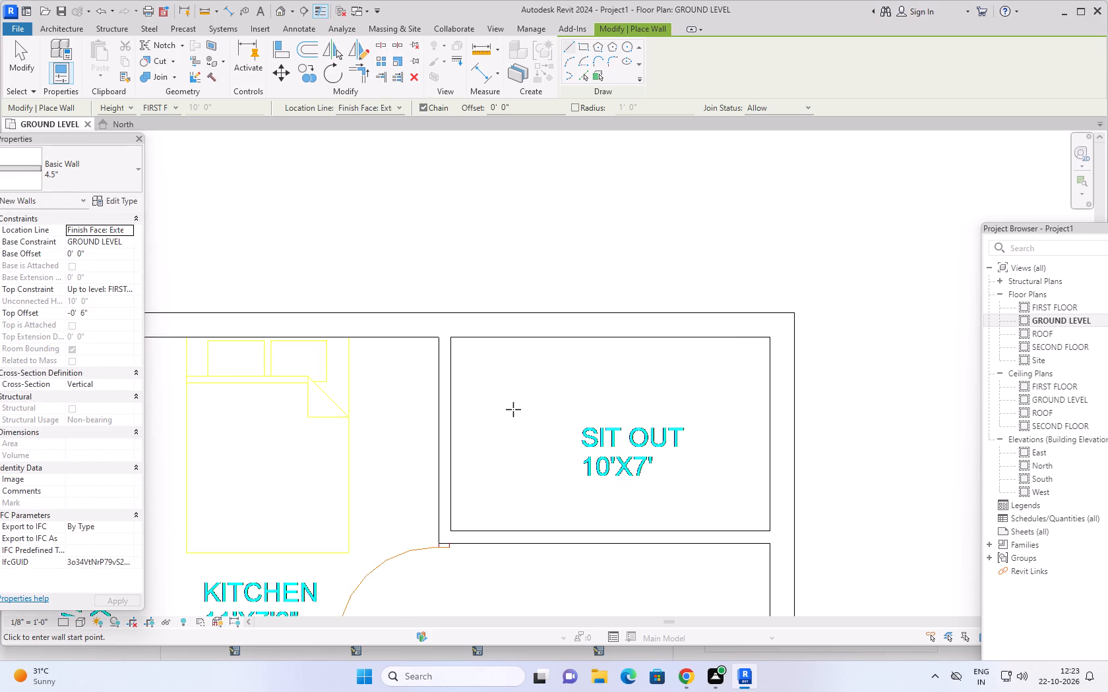
{"action": "scroll", "coordinate": [513, 409], "scroll_direction": "down", "scroll_amount": 2}
{"action": "middle_click_drag", "start_coordinate": [517, 422], "coordinate": [547, 345]}
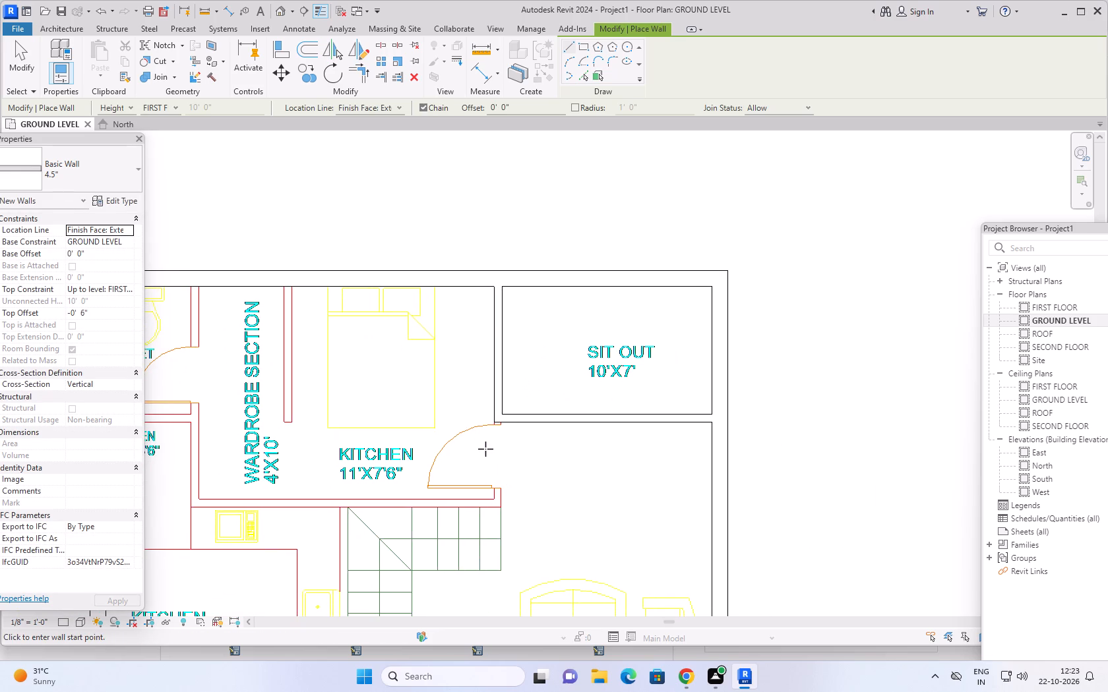
{"action": "middle_click_drag", "start_coordinate": [545, 446], "coordinate": [603, 440]}
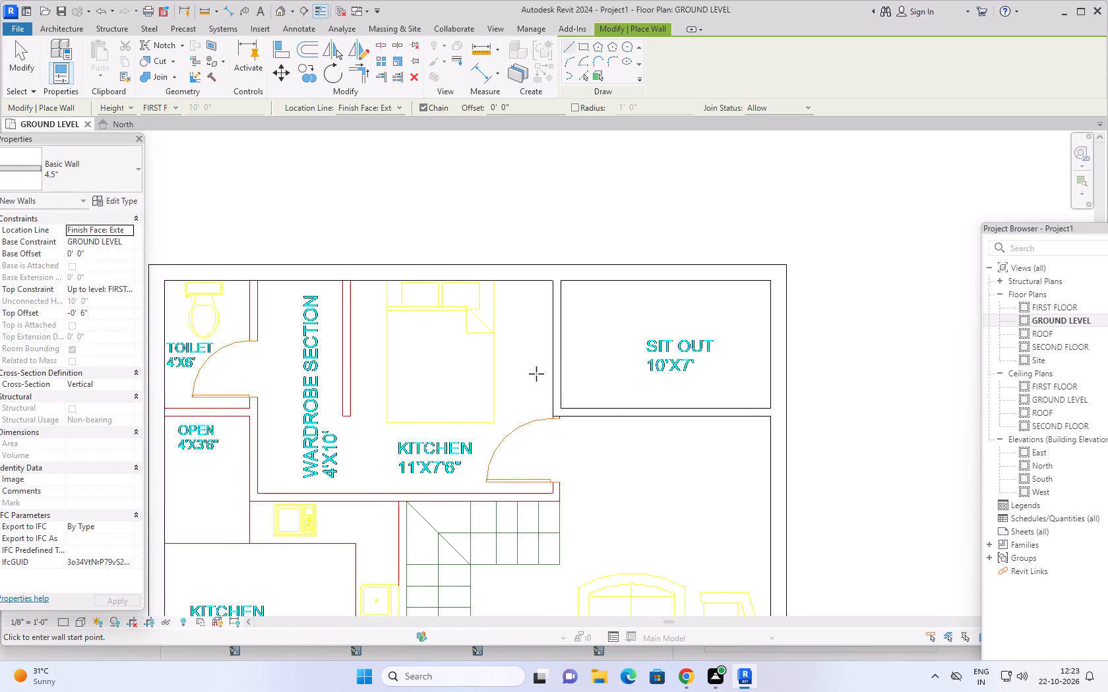
{"action": "scroll", "coordinate": [533, 373], "scroll_direction": "down", "scroll_amount": 3}
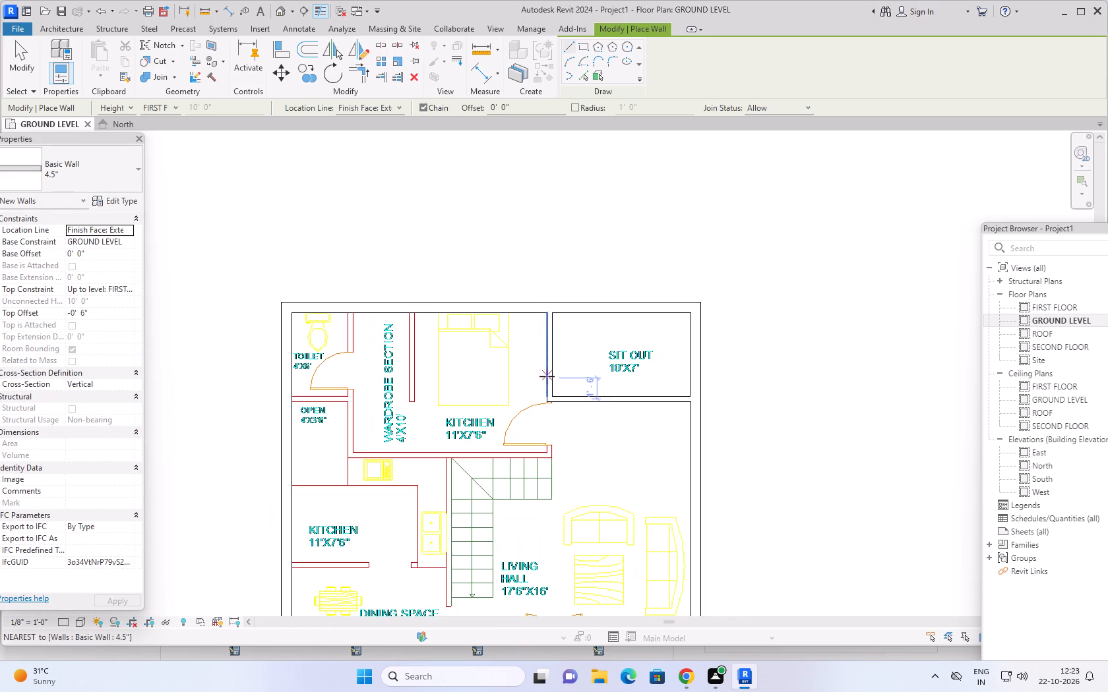
{"action": "scroll", "coordinate": [618, 446], "scroll_direction": "down", "scroll_amount": 2}
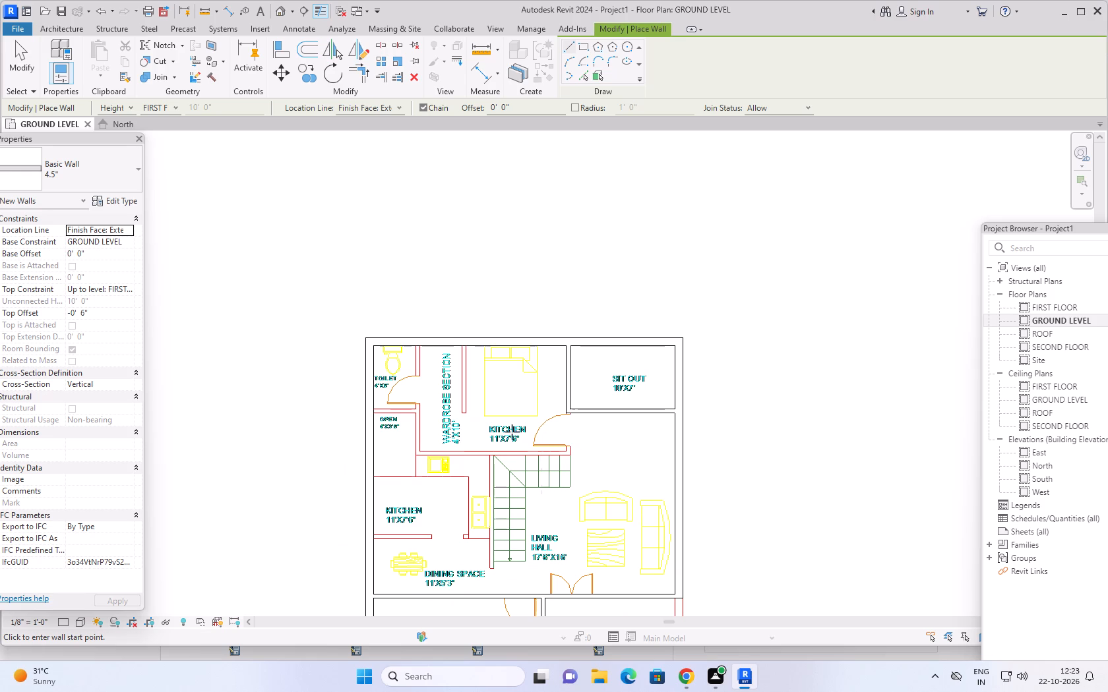
{"action": "scroll", "coordinate": [508, 420], "scroll_direction": "up", "scroll_amount": 3}
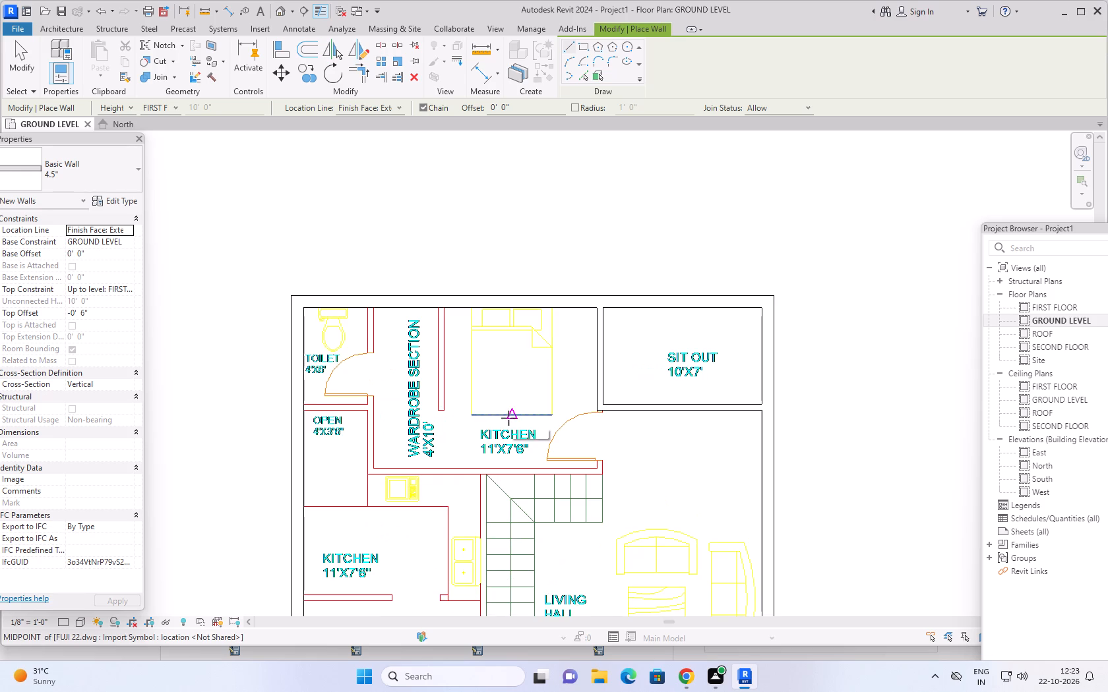
{"action": "scroll", "coordinate": [512, 416], "scroll_direction": "up", "scroll_amount": 1}
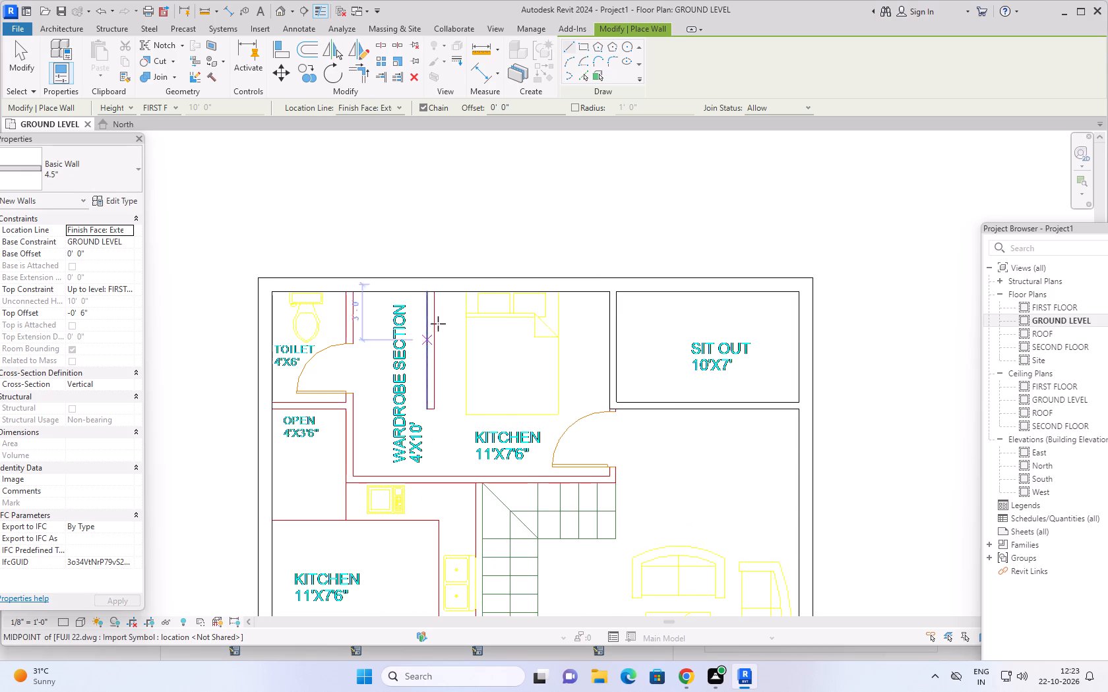
{"action": "scroll", "coordinate": [434, 303], "scroll_direction": "up", "scroll_amount": 7}
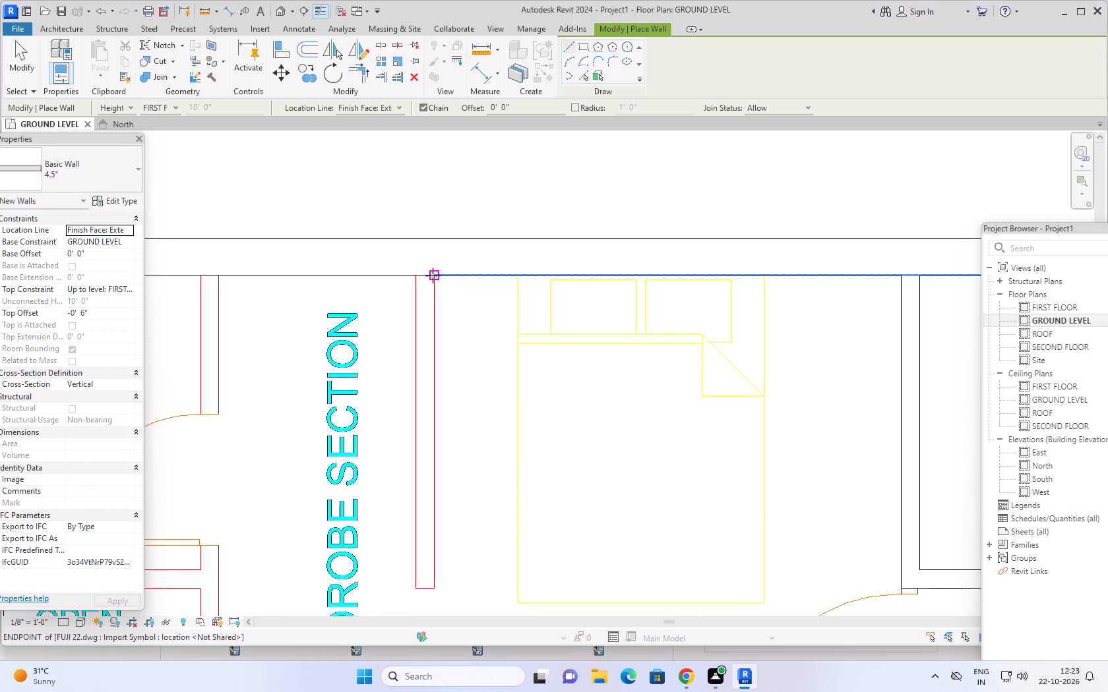
{"action": "left_click", "coordinate": [432, 275]}
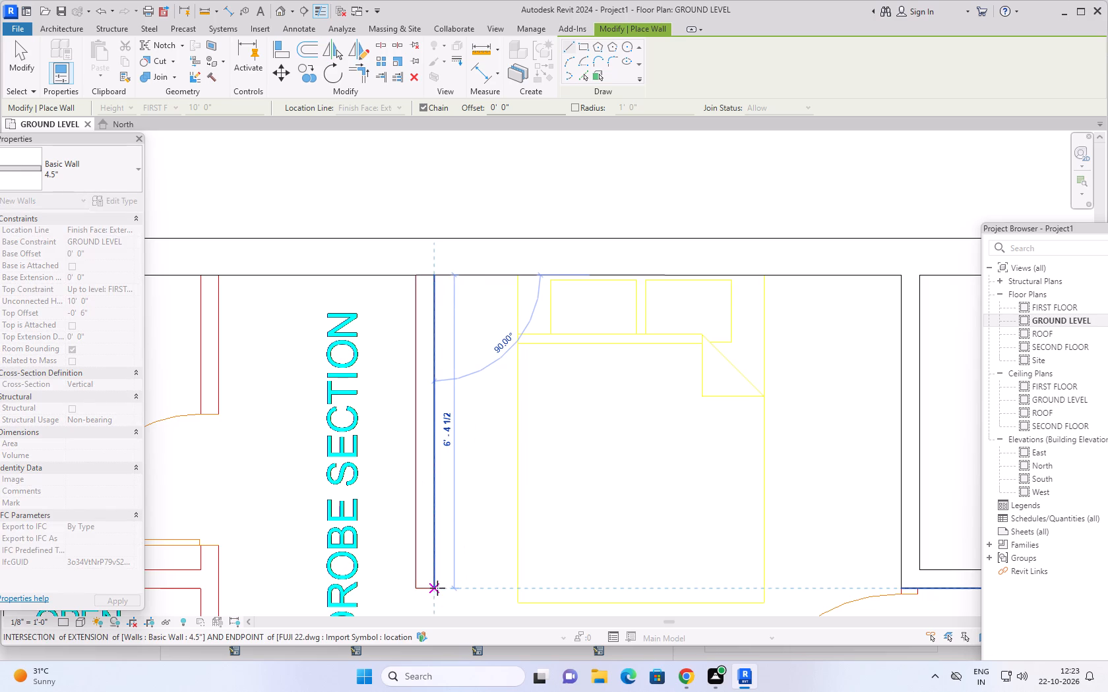
{"action": "left_click", "coordinate": [437, 588]}
{"action": "key", "text": "Escape"}
Draw a 4.5" wall along the wardrobe section's west side, from the north wall's inner face to the lower line of its south wall, and end the chain.
{"action": "scroll", "coordinate": [365, 444], "scroll_direction": "down", "scroll_amount": 6}
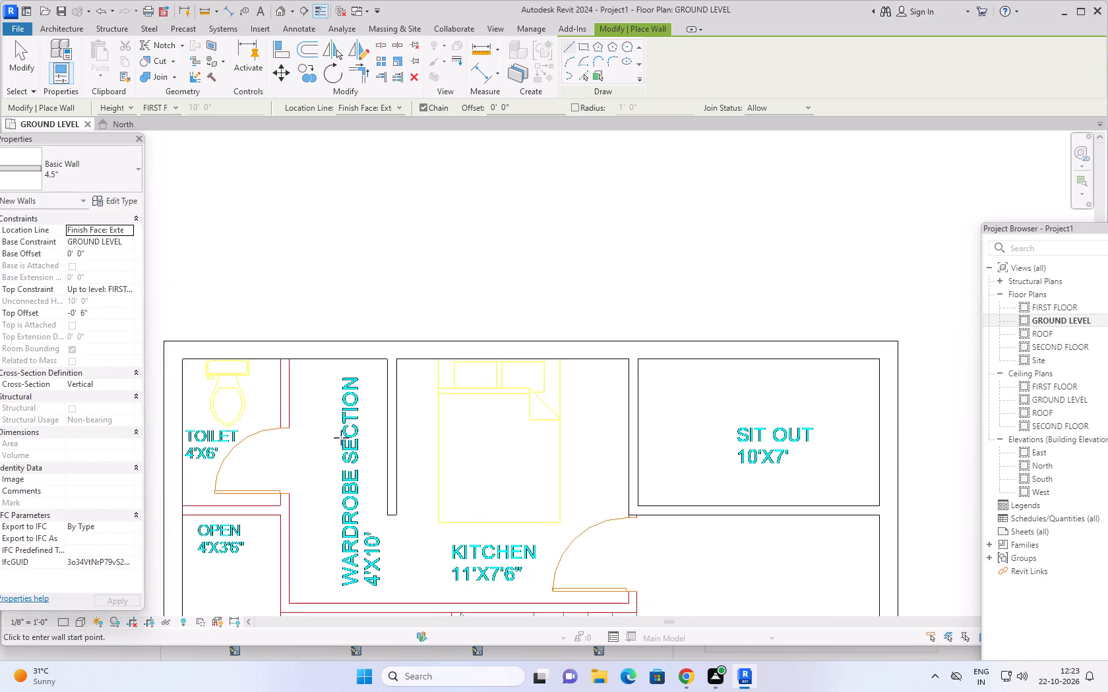
{"action": "middle_click_drag", "start_coordinate": [363, 419], "coordinate": [450, 337]}
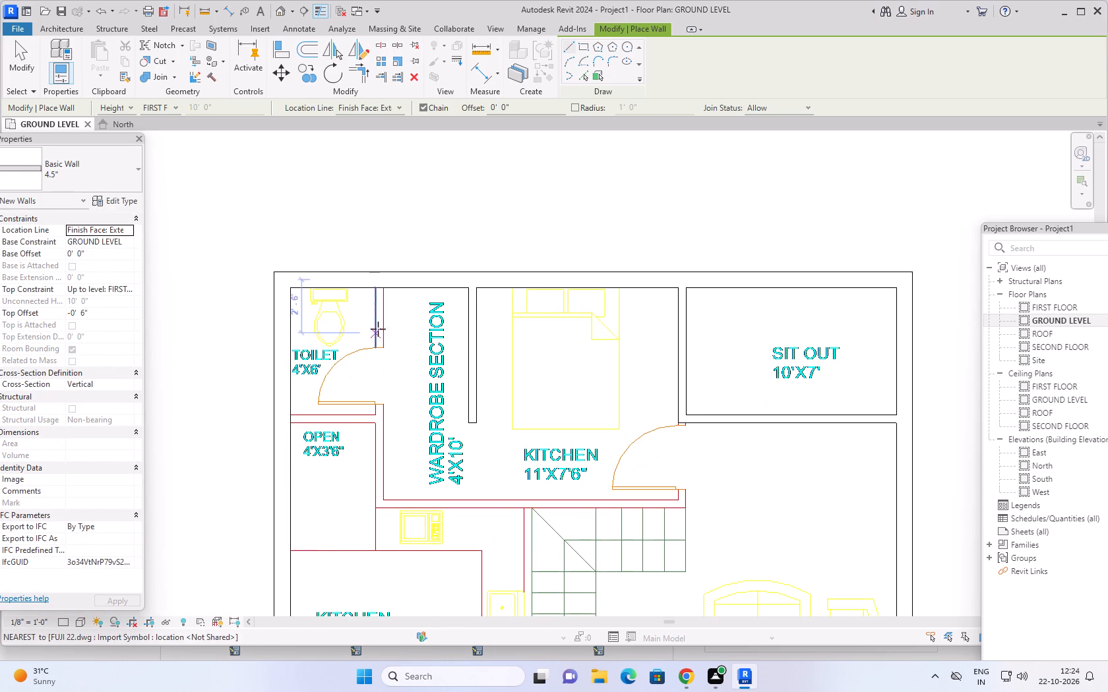
{"action": "scroll", "coordinate": [386, 304], "scroll_direction": "up", "scroll_amount": 2}
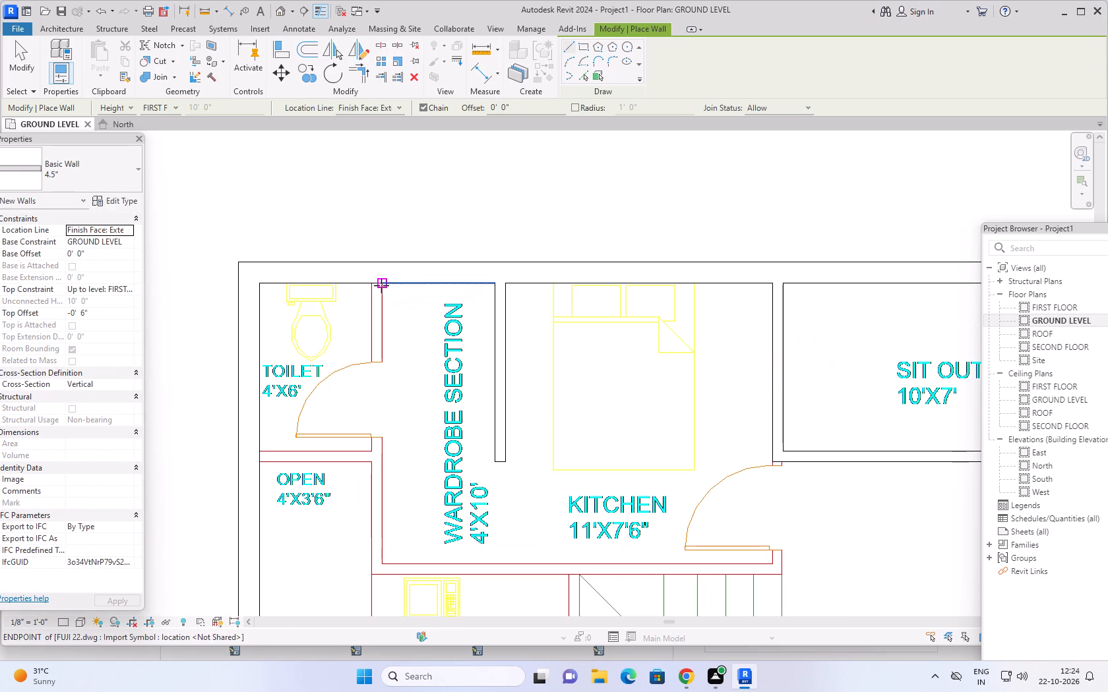
{"action": "left_click", "coordinate": [381, 285]}
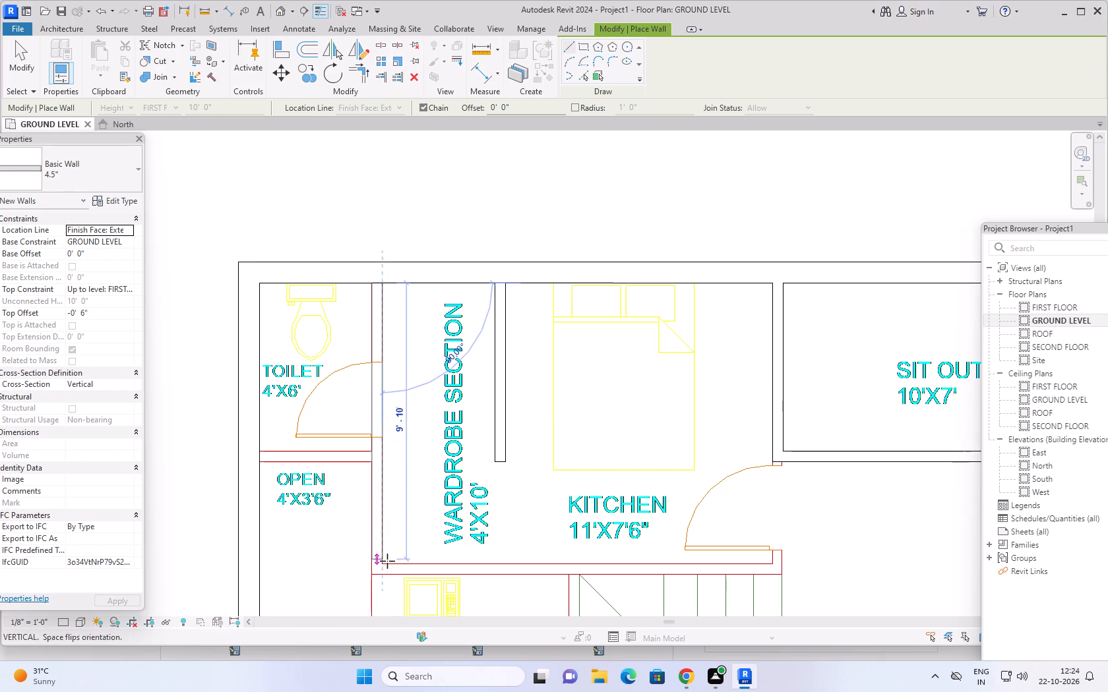
{"action": "left_click", "coordinate": [384, 573]}
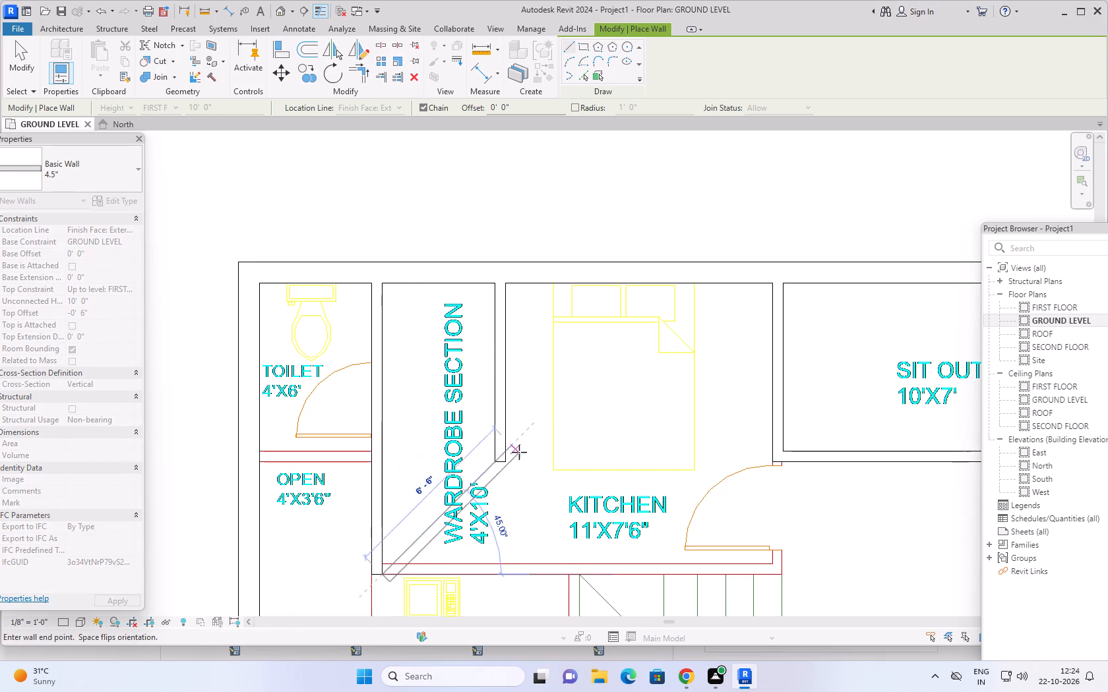
{"action": "key", "text": "Escape"}
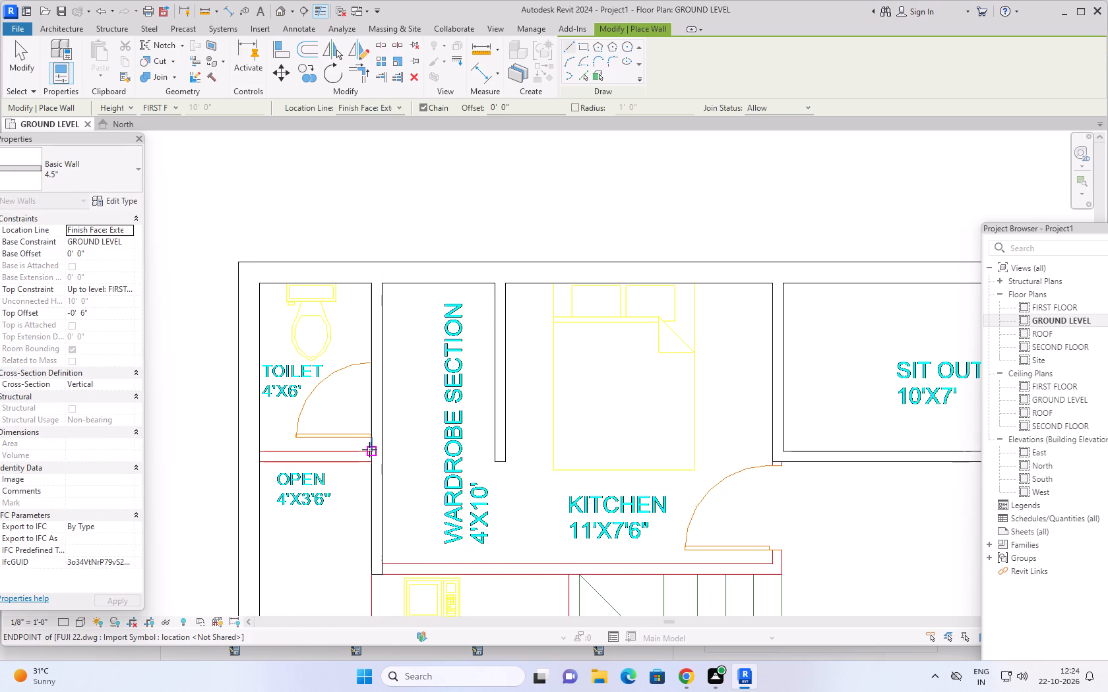
Draw a 4.5" wall between toilet and open area, from the wardrobe wall to the west wall's inner face, flipped onto the plan lines.
{"action": "left_click", "coordinate": [369, 449]}
{"action": "key", "text": "space"}
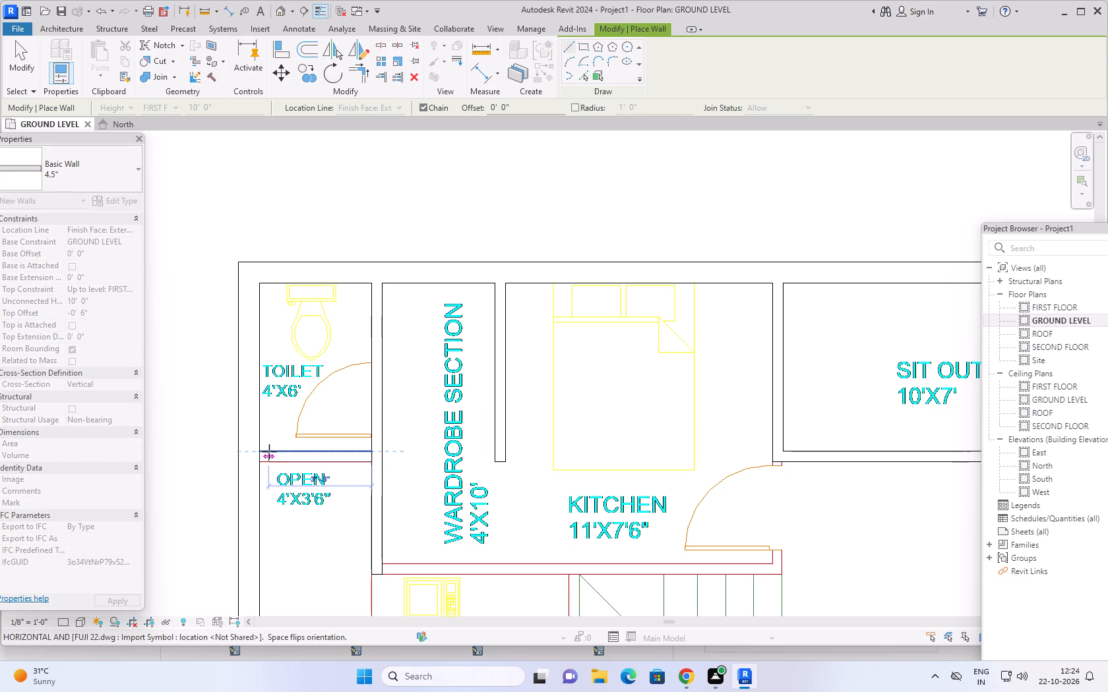
{"action": "left_click", "coordinate": [260, 451]}
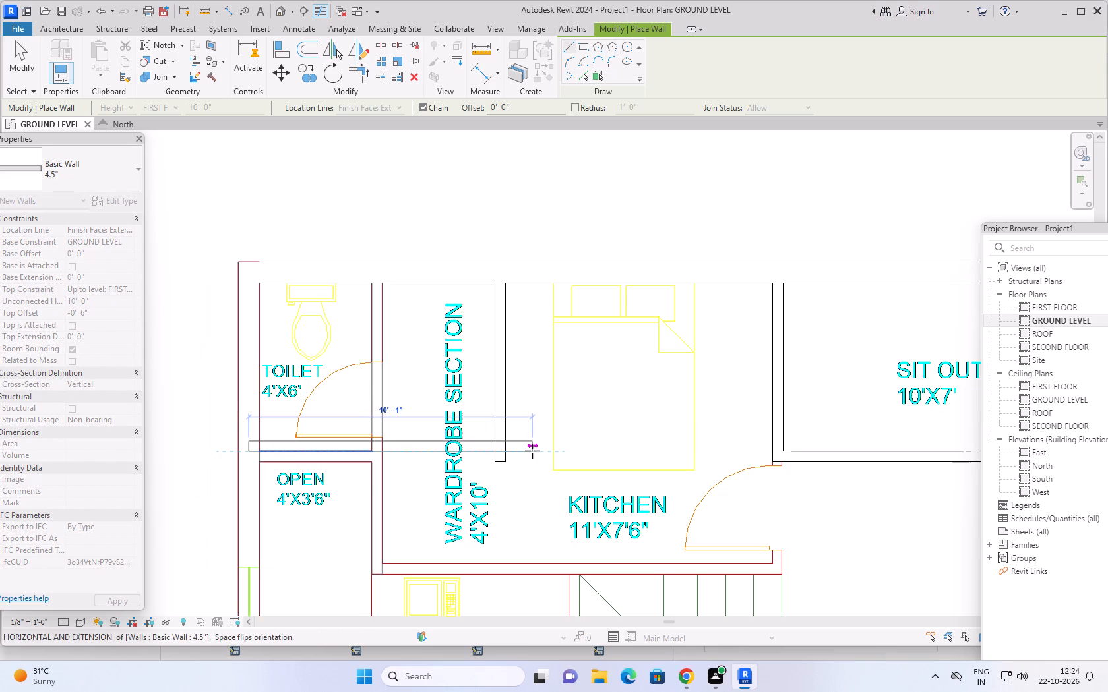
{"action": "key", "text": "Escape"}
Draw a 4.5" wall about 14'-4 3/4" long along the wardrobe section and kitchen's south side, from the wardrobe's west wall eastward, and end the chain.
{"action": "scroll", "coordinate": [533, 451], "scroll_direction": "down", "scroll_amount": 3}
{"action": "middle_click_drag", "start_coordinate": [532, 457], "coordinate": [442, 394]}
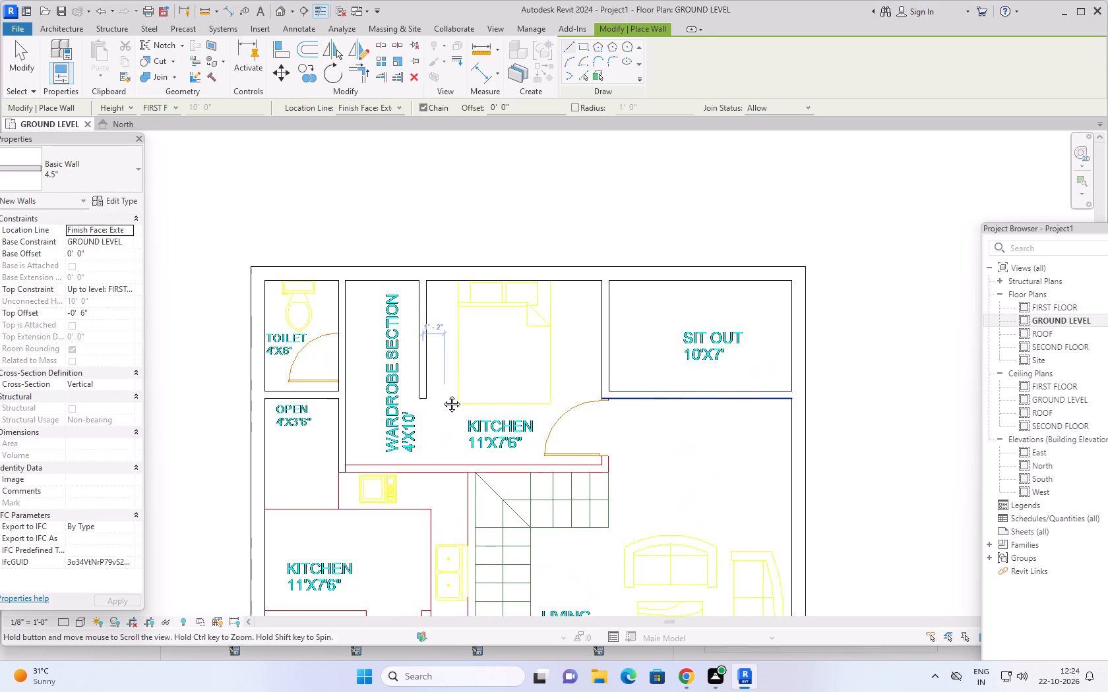
{"action": "middle_click_drag", "start_coordinate": [442, 394], "coordinate": [441, 394]}
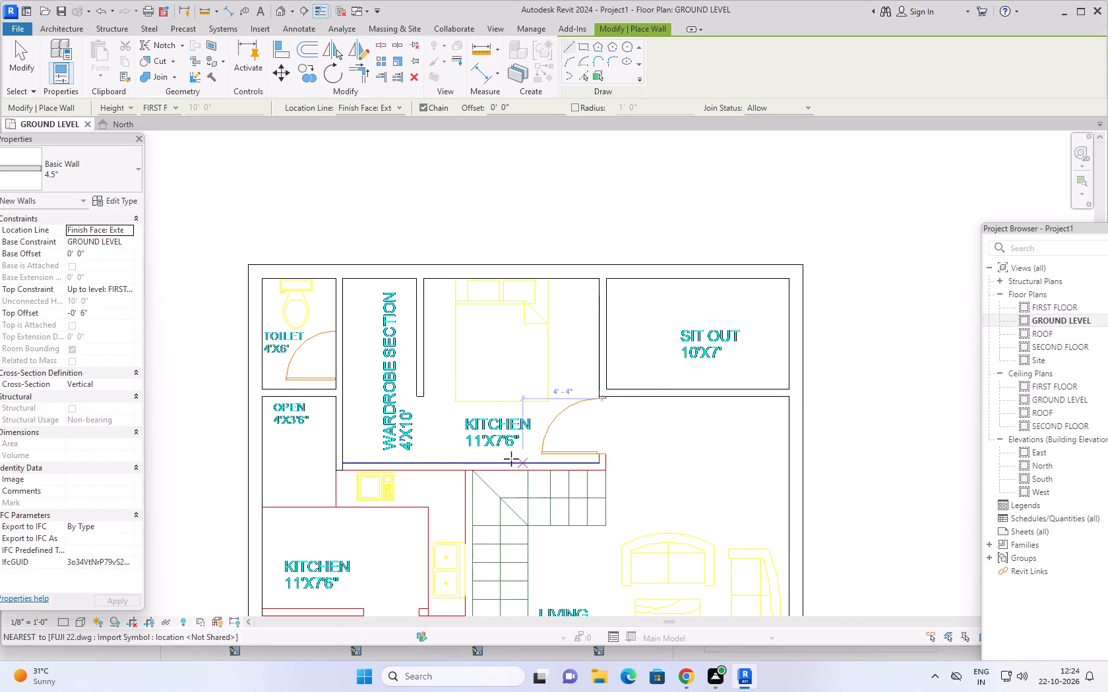
{"action": "scroll", "coordinate": [412, 453], "scroll_direction": "up", "scroll_amount": 4}
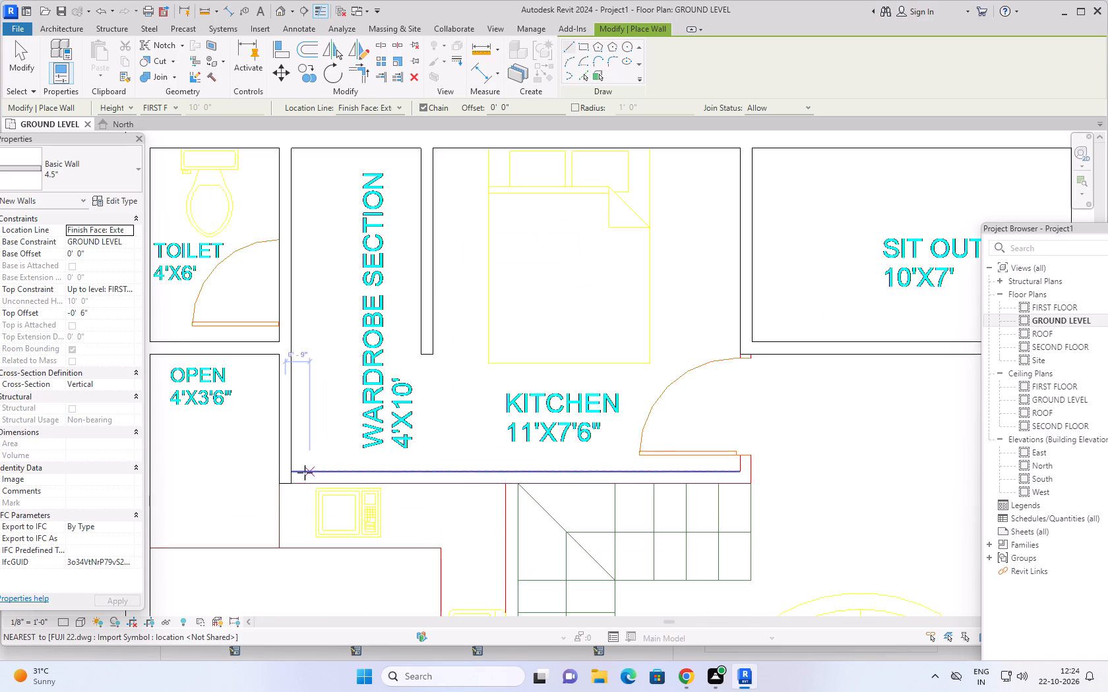
{"action": "left_click", "coordinate": [292, 472]}
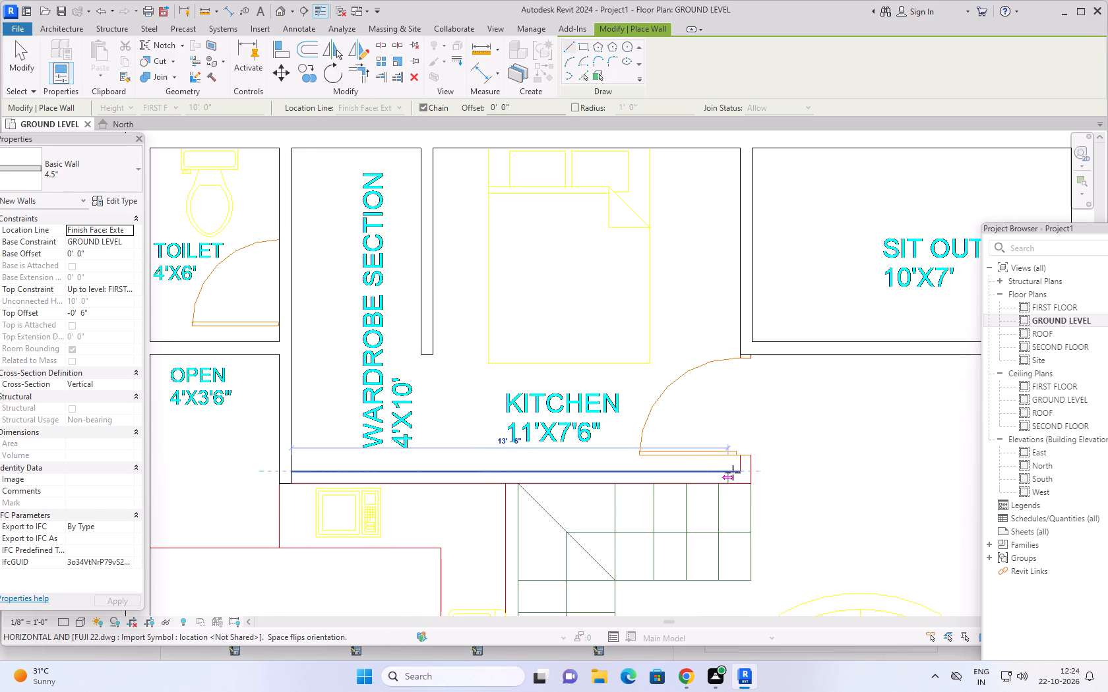
{"action": "left_click", "coordinate": [747, 471]}
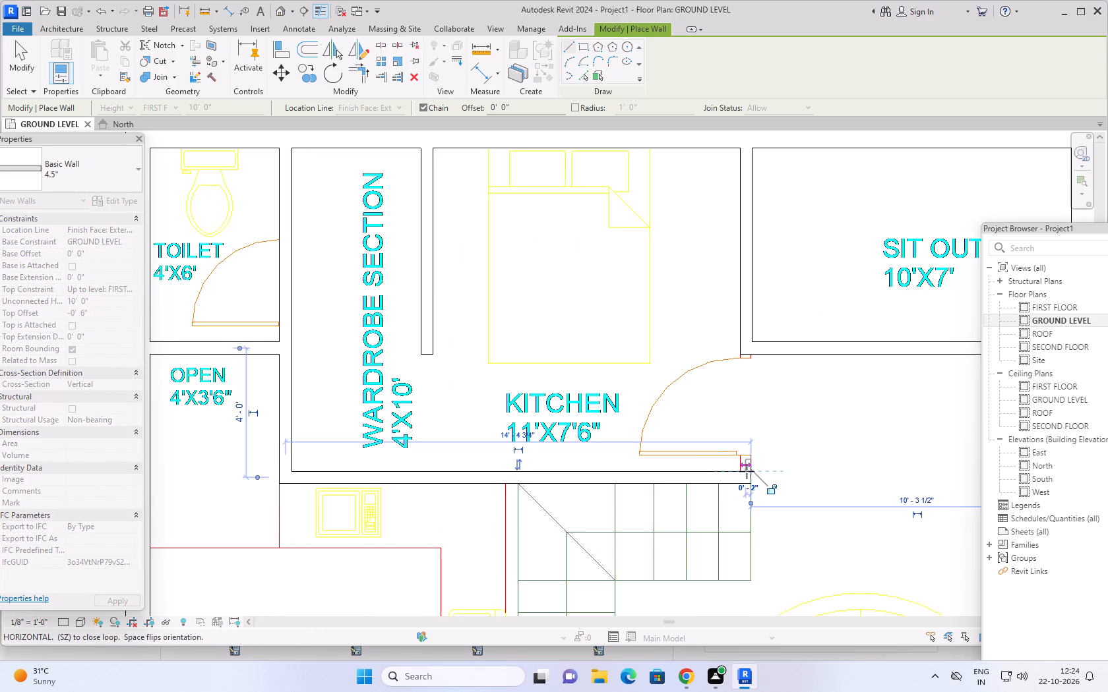
{"action": "key", "text": "Escape"}
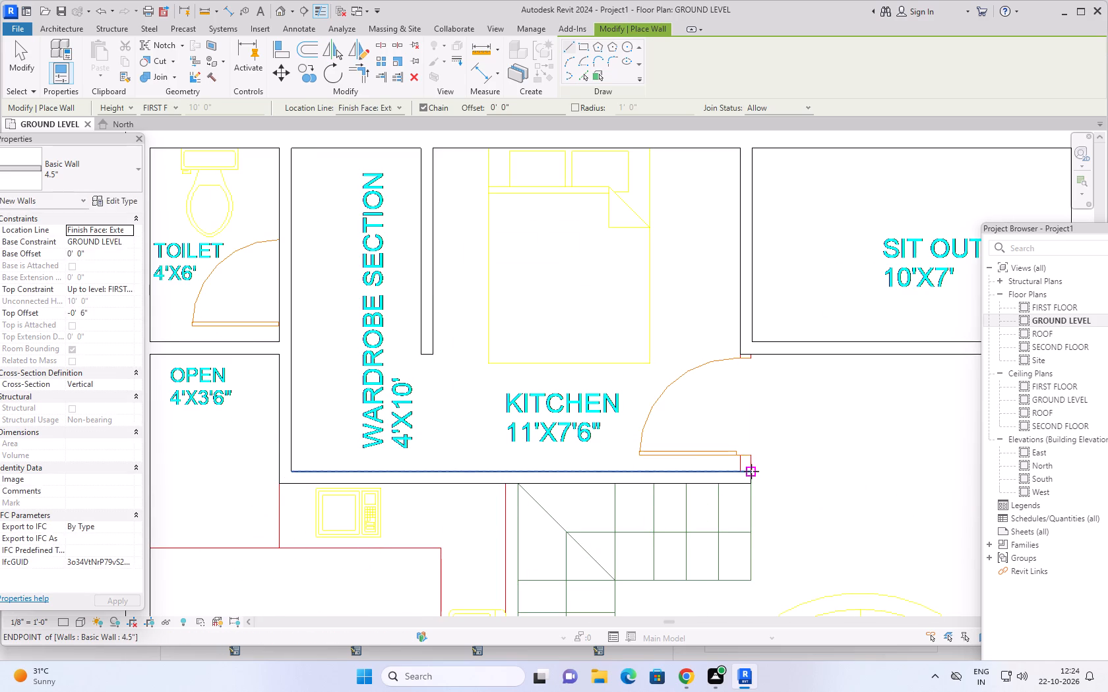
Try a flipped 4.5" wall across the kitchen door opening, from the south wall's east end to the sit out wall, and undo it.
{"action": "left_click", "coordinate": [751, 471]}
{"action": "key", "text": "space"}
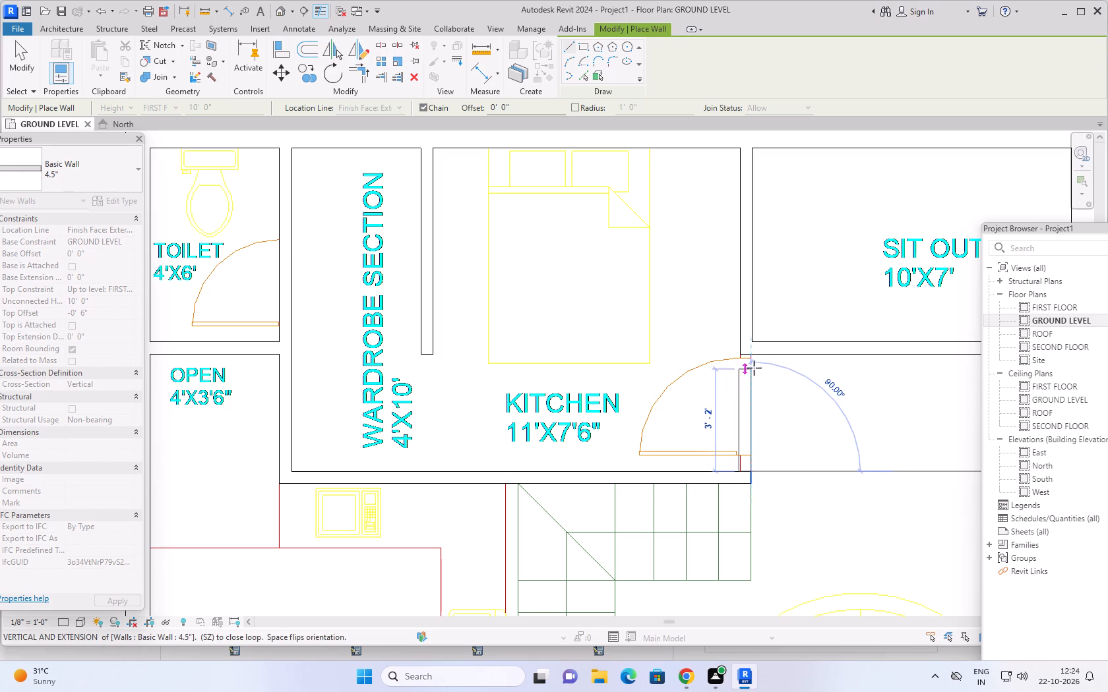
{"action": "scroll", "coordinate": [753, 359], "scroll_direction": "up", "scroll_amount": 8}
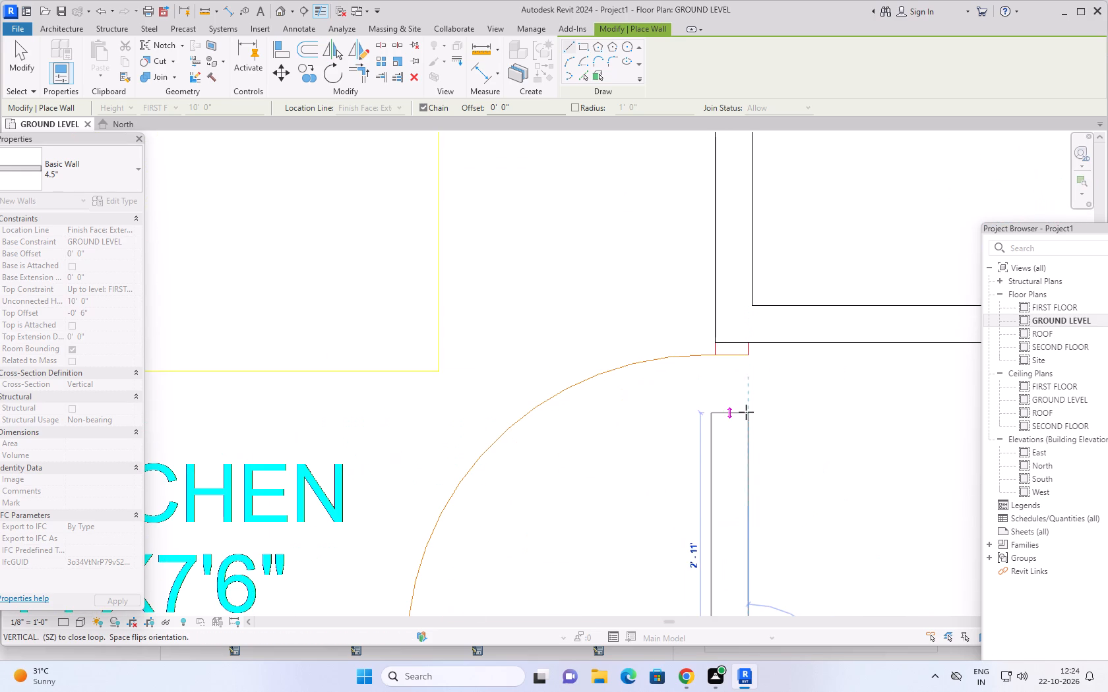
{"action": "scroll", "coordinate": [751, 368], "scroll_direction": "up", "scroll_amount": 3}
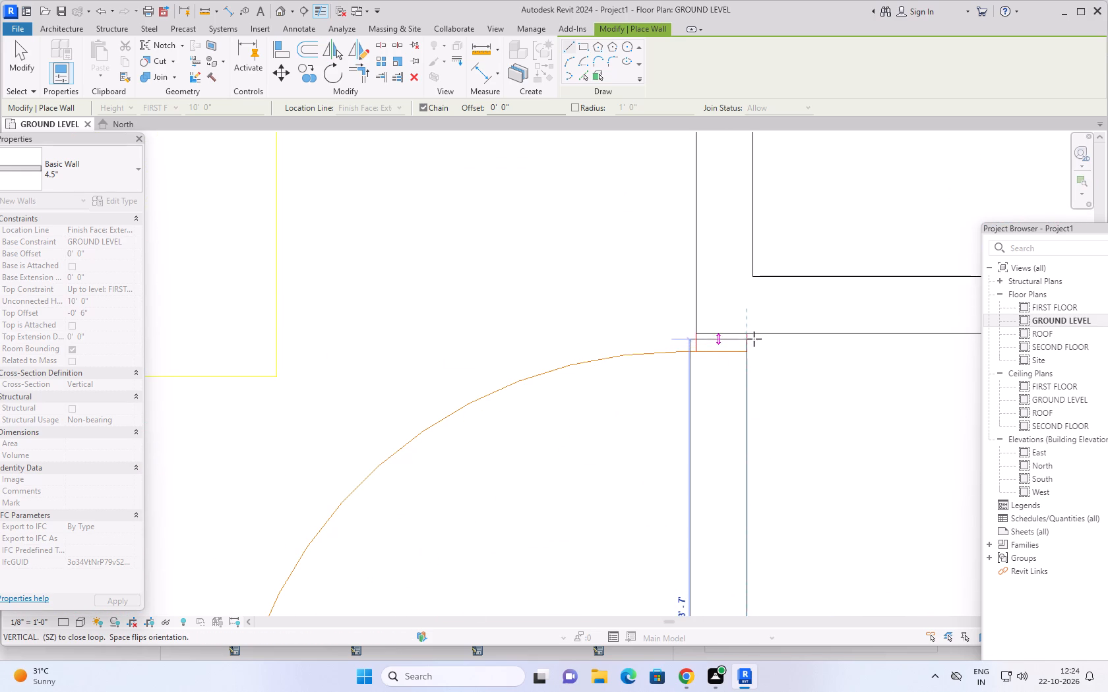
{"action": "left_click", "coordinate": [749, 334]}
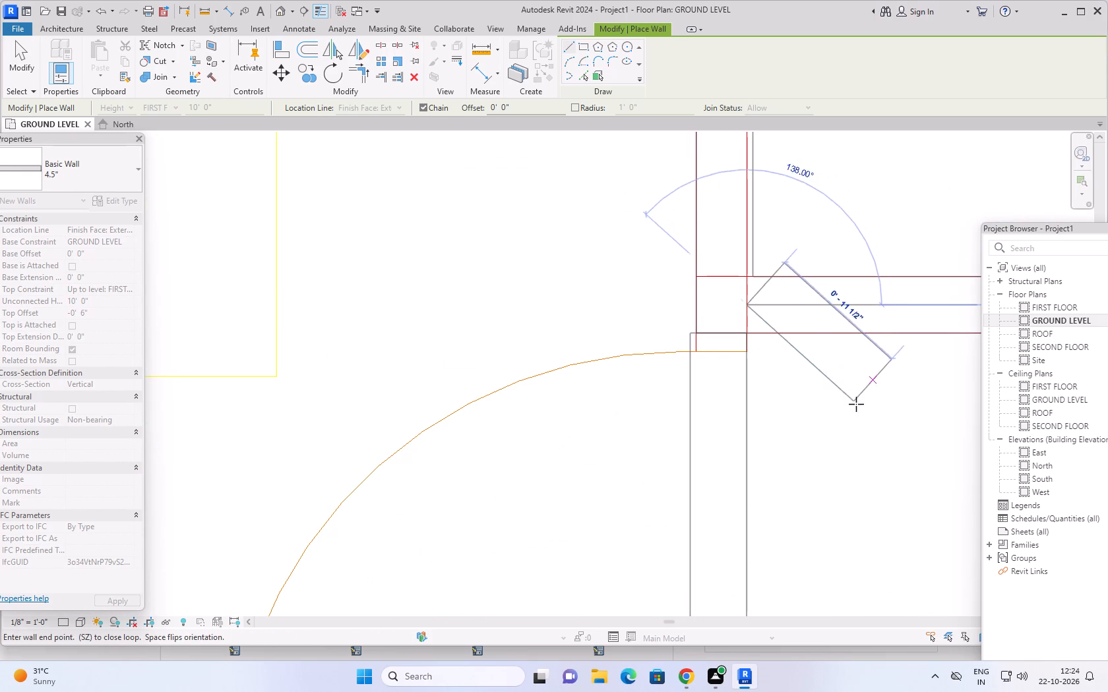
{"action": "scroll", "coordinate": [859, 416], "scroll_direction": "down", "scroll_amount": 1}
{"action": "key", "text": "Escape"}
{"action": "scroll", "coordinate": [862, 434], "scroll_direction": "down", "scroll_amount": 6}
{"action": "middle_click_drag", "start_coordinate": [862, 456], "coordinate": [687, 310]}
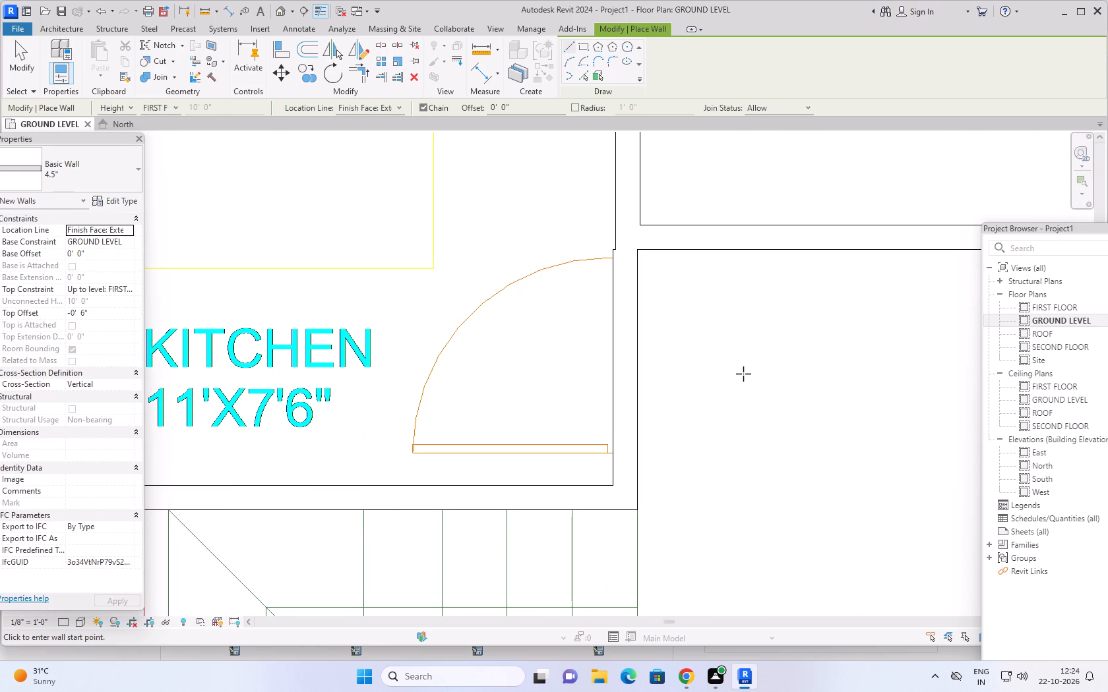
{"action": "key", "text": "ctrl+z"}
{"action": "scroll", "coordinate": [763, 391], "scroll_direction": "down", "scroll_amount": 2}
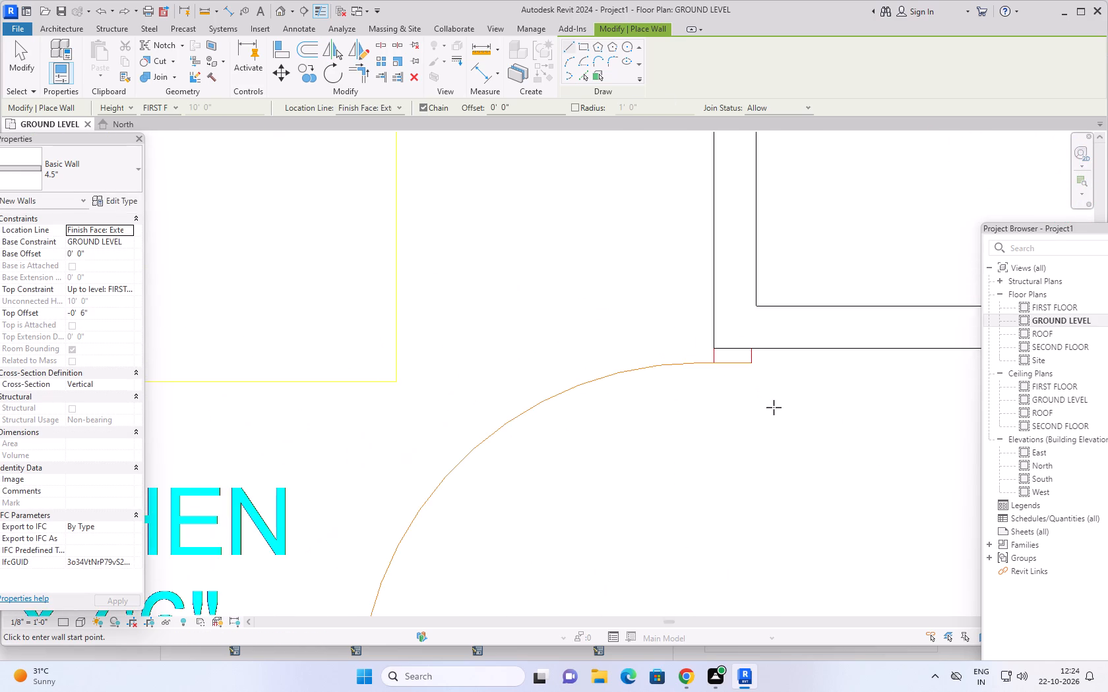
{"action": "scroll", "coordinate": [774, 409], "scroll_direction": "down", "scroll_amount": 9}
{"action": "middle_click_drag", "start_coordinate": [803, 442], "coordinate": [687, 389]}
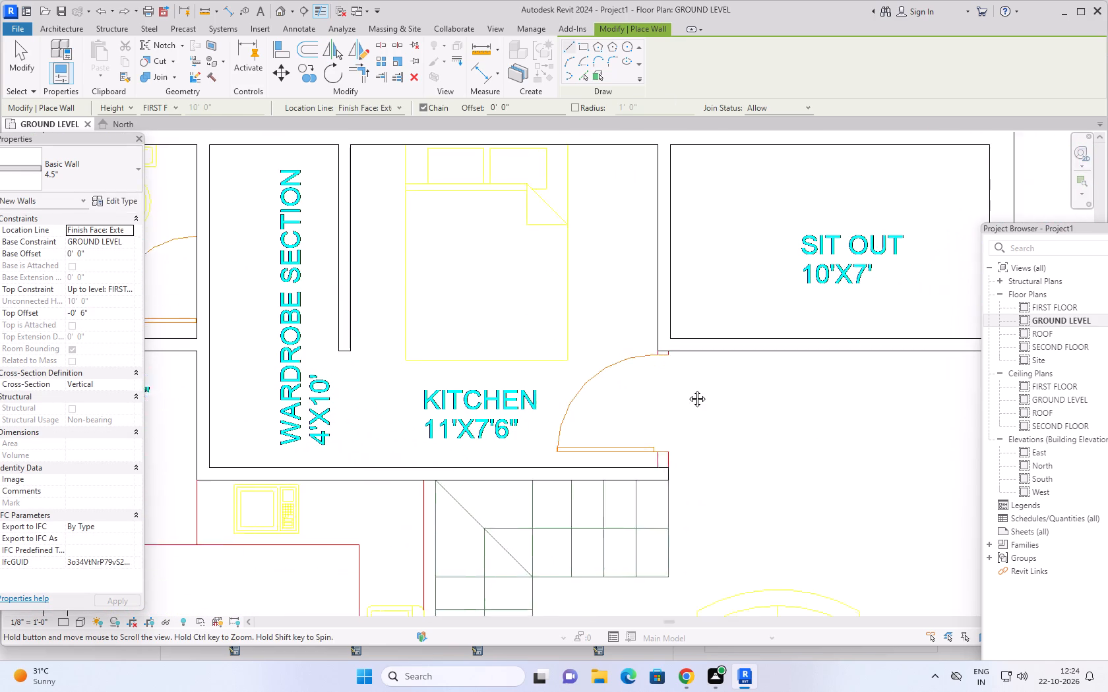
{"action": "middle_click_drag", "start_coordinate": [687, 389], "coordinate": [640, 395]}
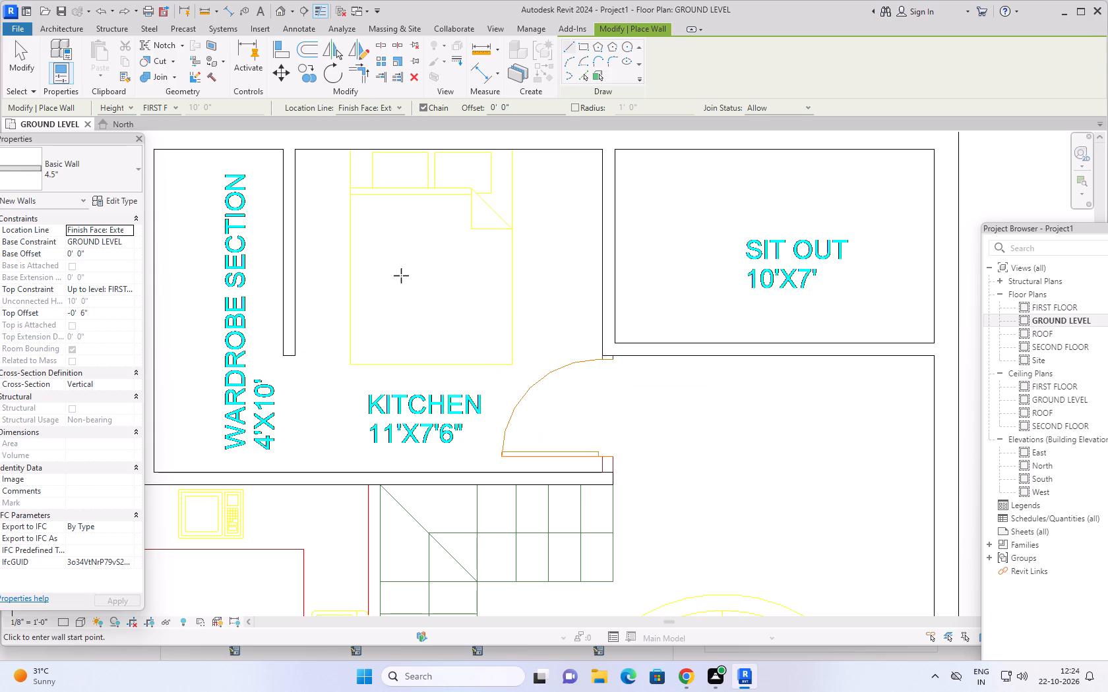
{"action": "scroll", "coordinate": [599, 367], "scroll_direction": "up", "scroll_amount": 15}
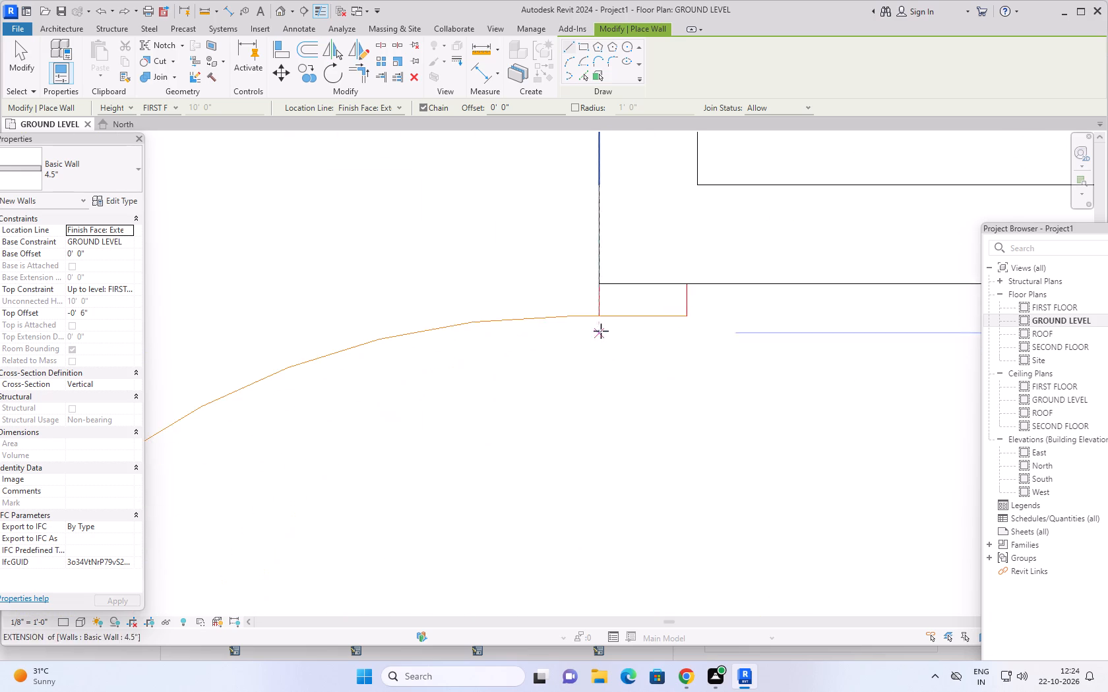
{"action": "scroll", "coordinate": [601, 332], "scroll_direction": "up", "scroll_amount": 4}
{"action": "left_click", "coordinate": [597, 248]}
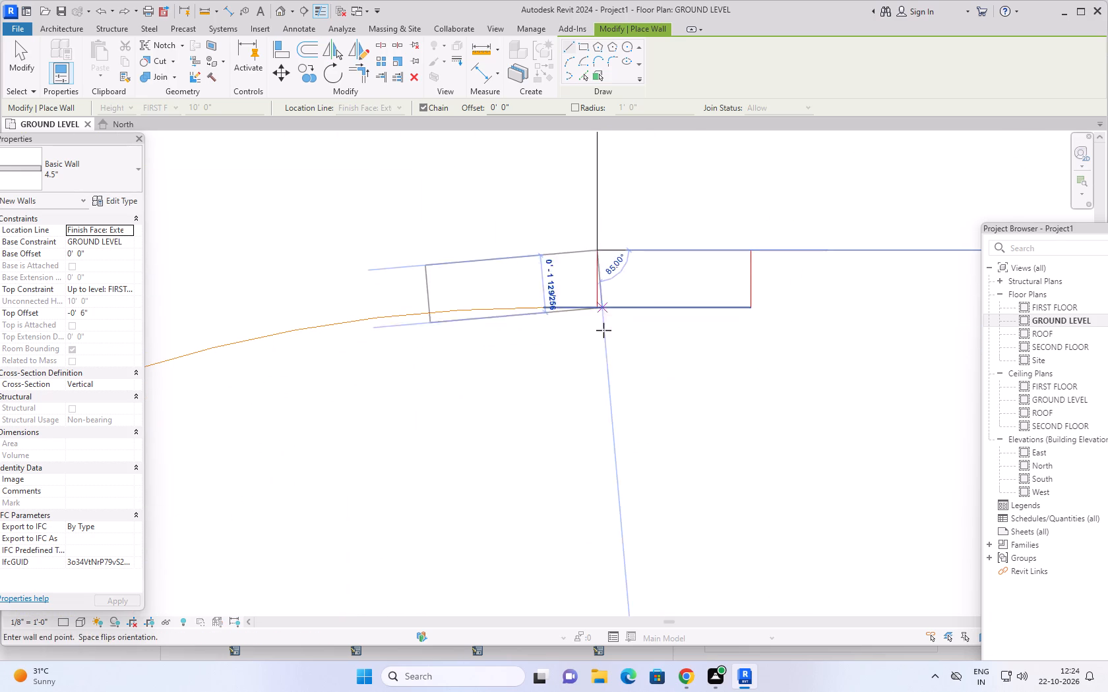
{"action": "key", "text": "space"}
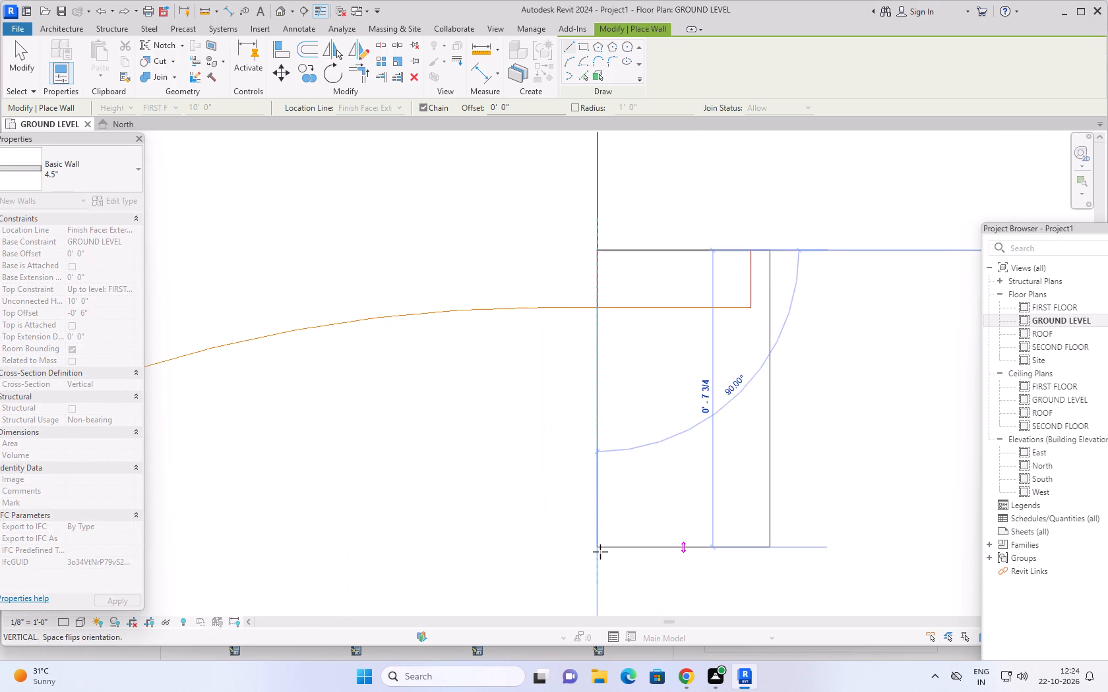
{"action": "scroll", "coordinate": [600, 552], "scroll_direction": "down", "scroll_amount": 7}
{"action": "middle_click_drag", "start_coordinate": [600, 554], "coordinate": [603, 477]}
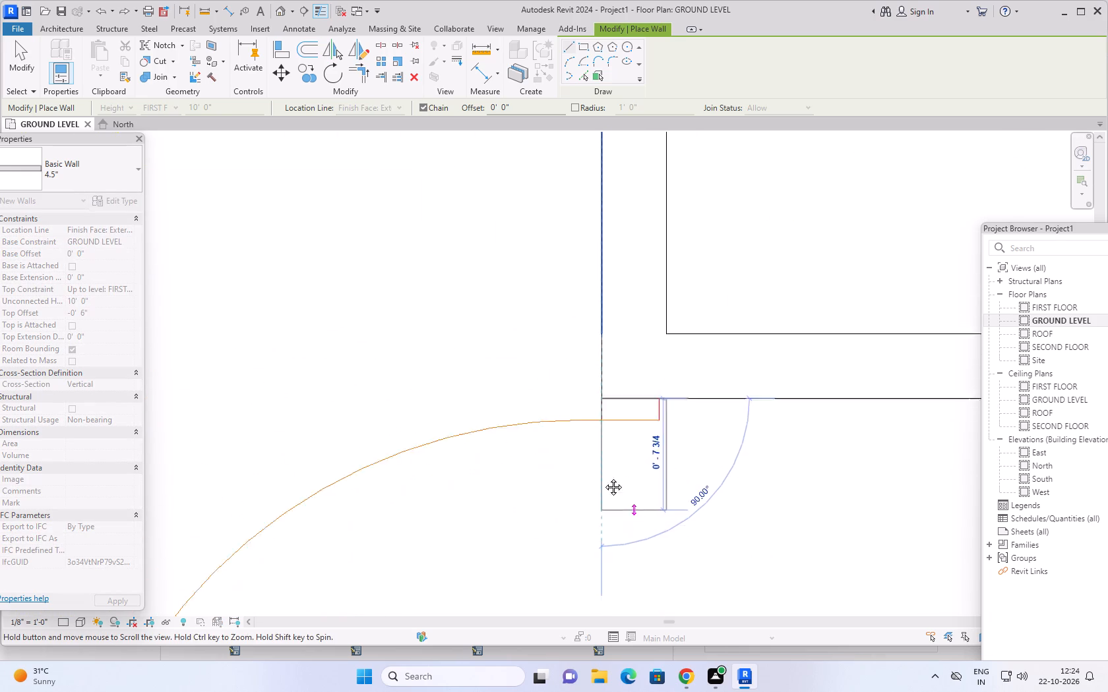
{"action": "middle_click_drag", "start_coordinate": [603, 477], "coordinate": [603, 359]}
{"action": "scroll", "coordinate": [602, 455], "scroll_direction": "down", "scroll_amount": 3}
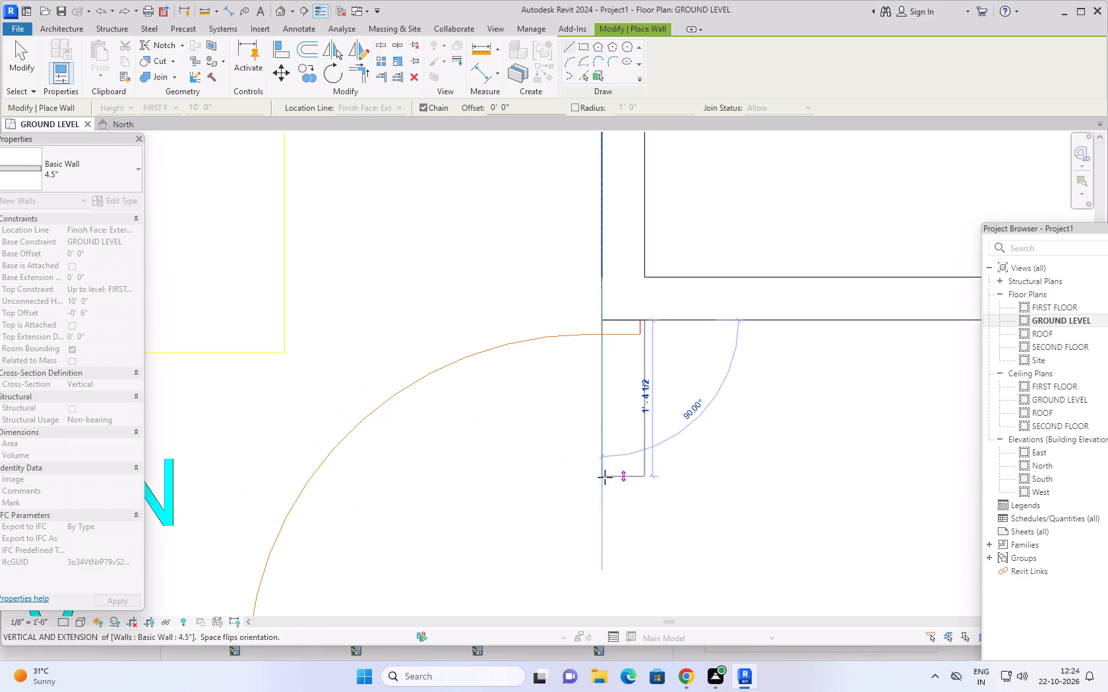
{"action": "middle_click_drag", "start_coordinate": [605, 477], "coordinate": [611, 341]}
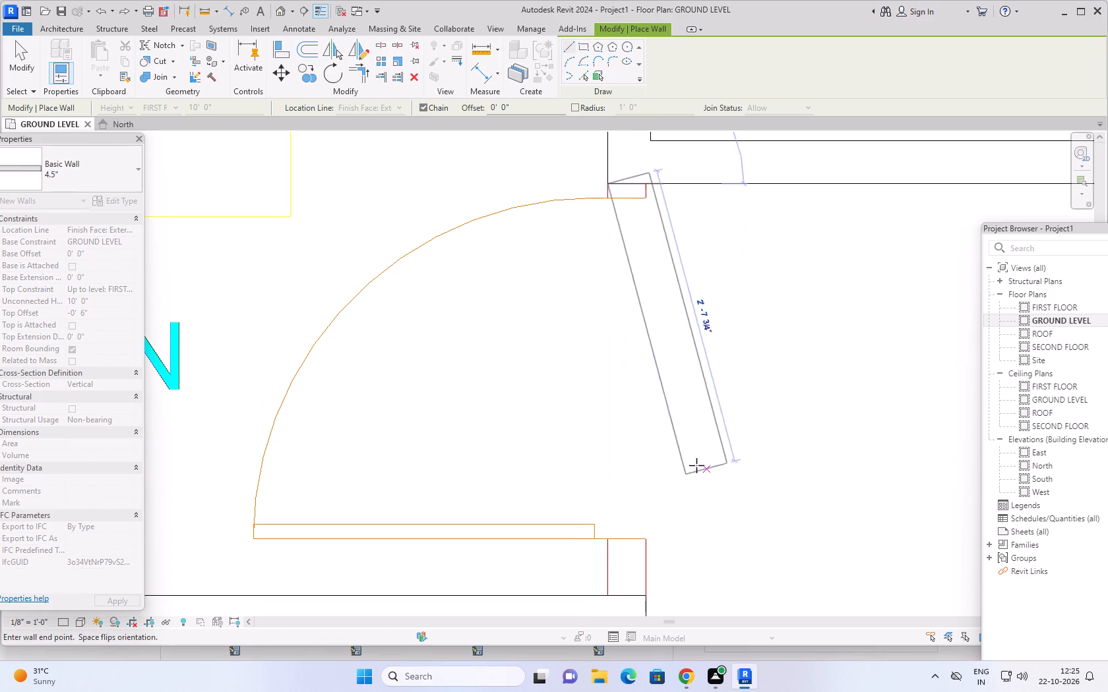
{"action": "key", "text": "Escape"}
Duplicate the 4.5" wall type as 4" and set its structure layer thickness to 4".
{"action": "scroll", "coordinate": [737, 438], "scroll_direction": "down", "scroll_amount": 7}
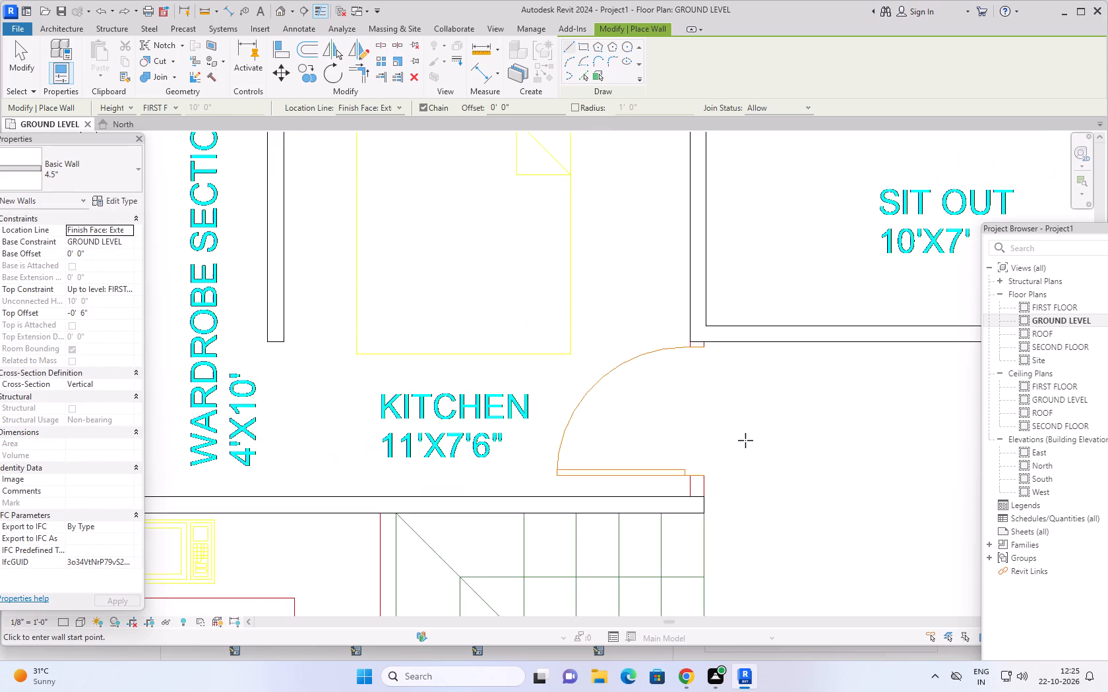
{"action": "scroll", "coordinate": [765, 435], "scroll_direction": "down", "scroll_amount": 1}
{"action": "middle_click_drag", "start_coordinate": [765, 434], "coordinate": [643, 448]}
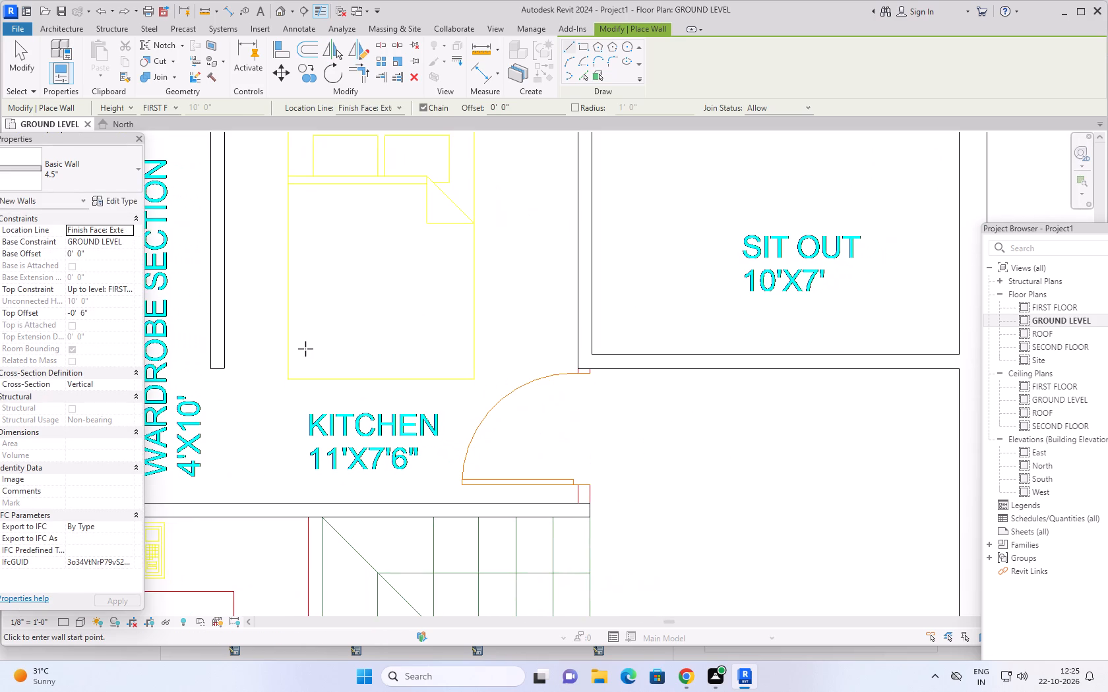
{"action": "left_click", "coordinate": [91, 202]}
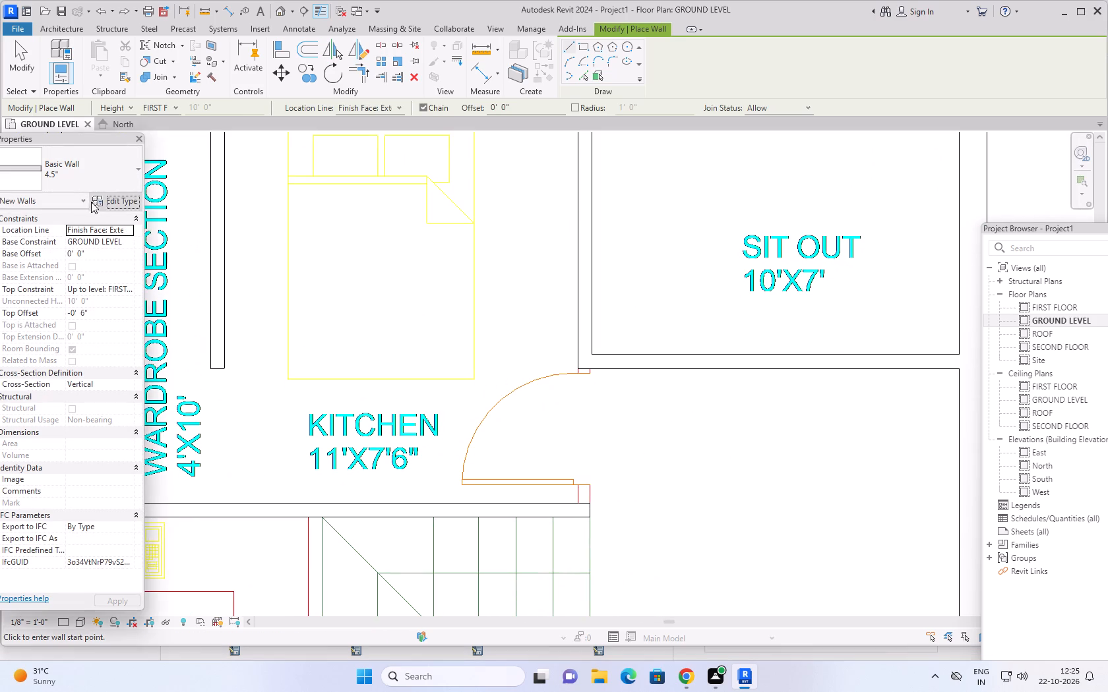
{"action": "left_click", "coordinate": [856, 226]}
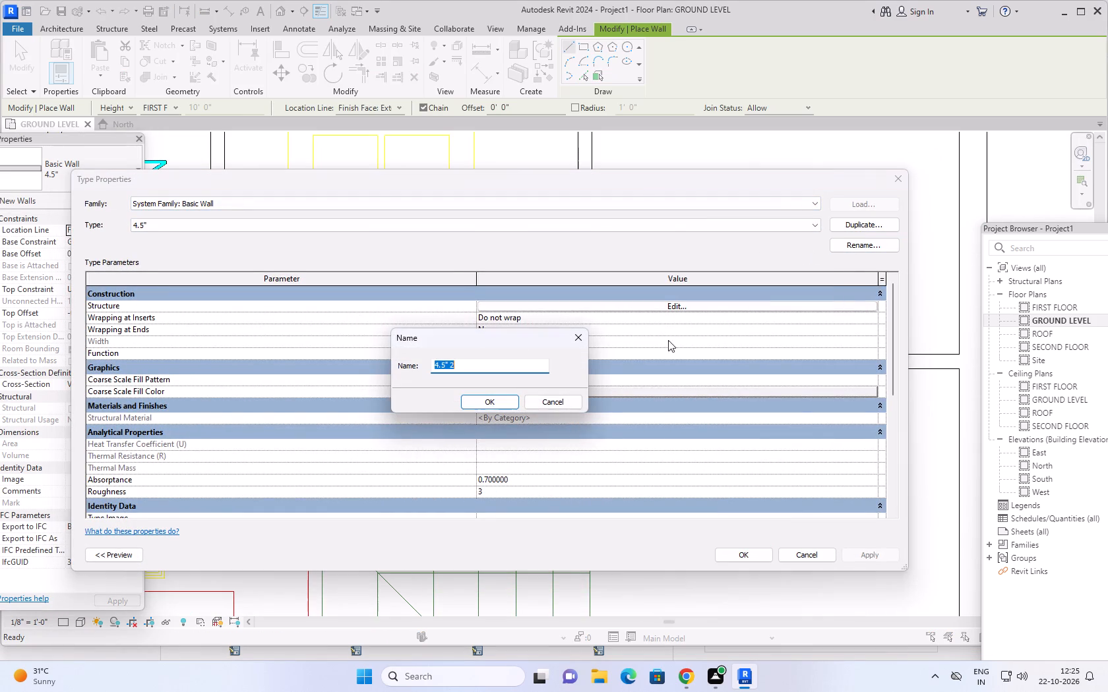
{"action": "type", "text": "4\""}
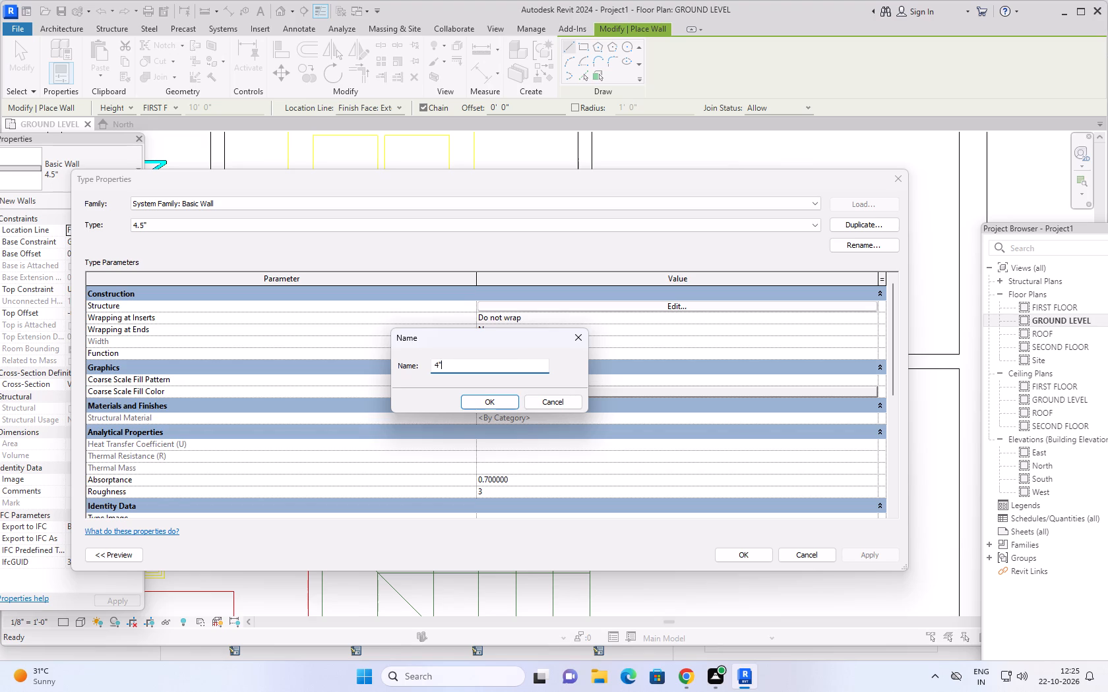
{"action": "key", "text": "Return"}
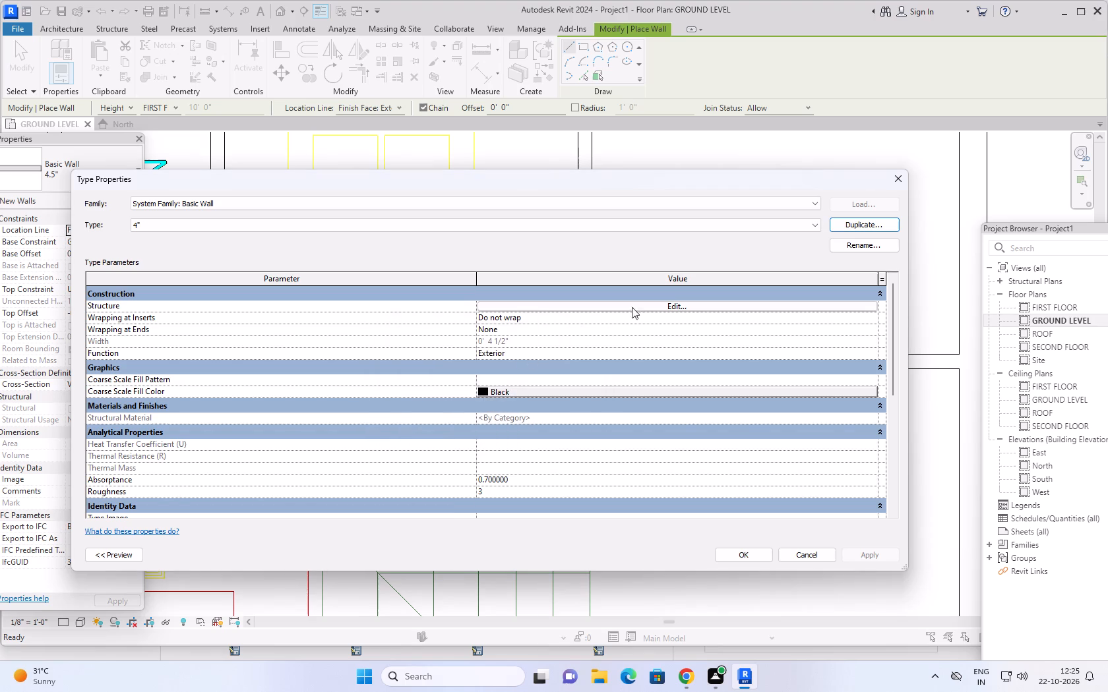
{"action": "left_click", "coordinate": [644, 308]}
{"action": "left_click", "coordinate": [507, 304]}
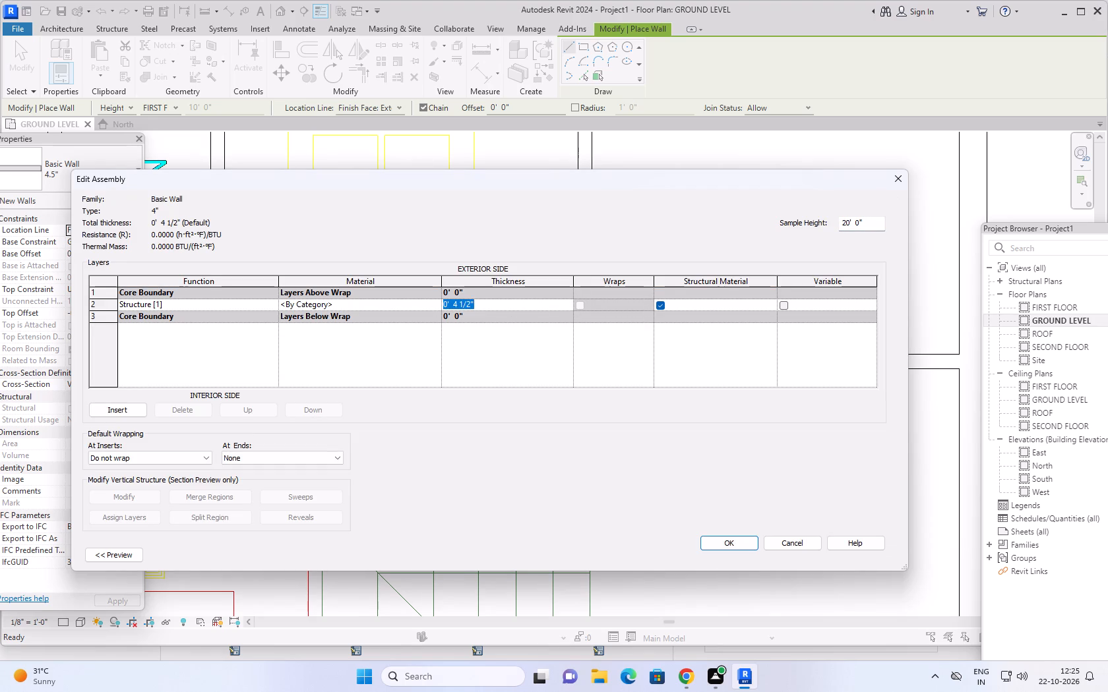
{"action": "type", "text": "4\""}
{"action": "left_click", "coordinate": [727, 543]}
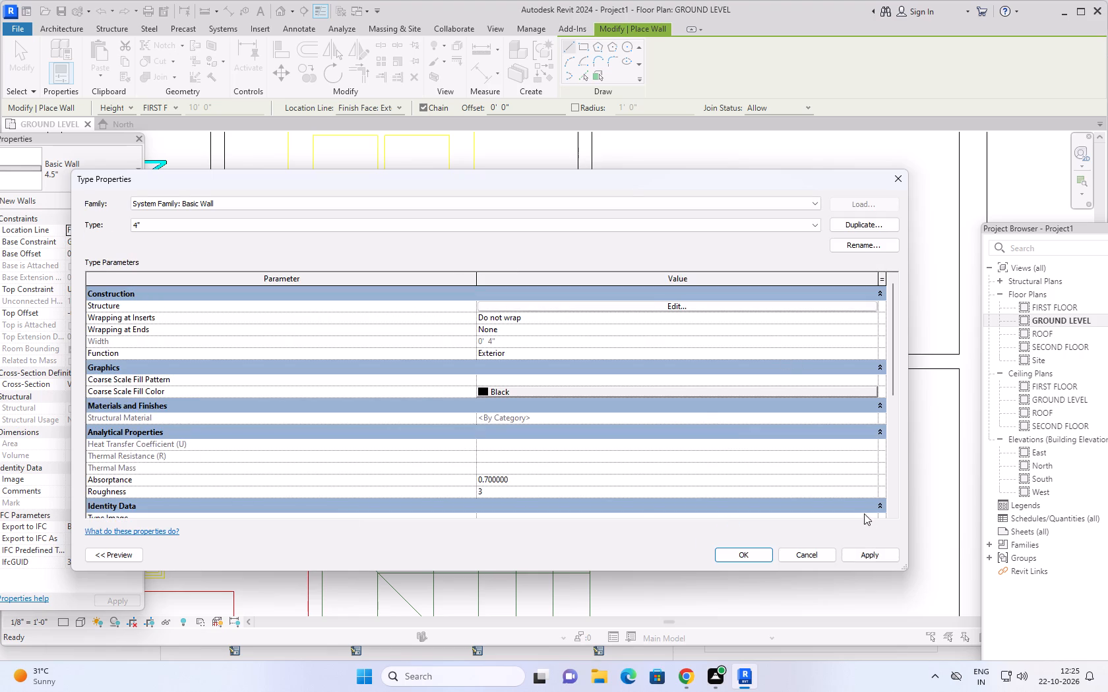
{"action": "left_click", "coordinate": [871, 554]}
{"action": "left_click", "coordinate": [762, 552]}
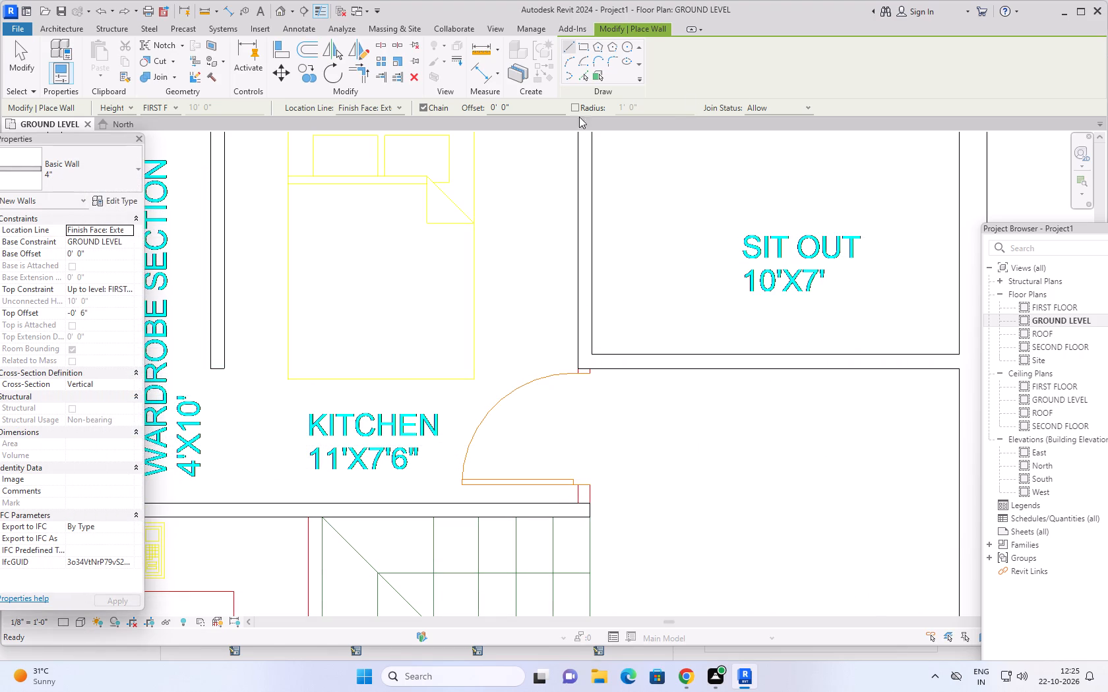
Draw a flipped 4" wall about 3'-7" long across the kitchen door opening, from the sit out wall's corner to the kitchen's south wall.
{"action": "left_click", "coordinate": [564, 47]}
{"action": "scroll", "coordinate": [607, 378], "scroll_direction": "up", "scroll_amount": 1}
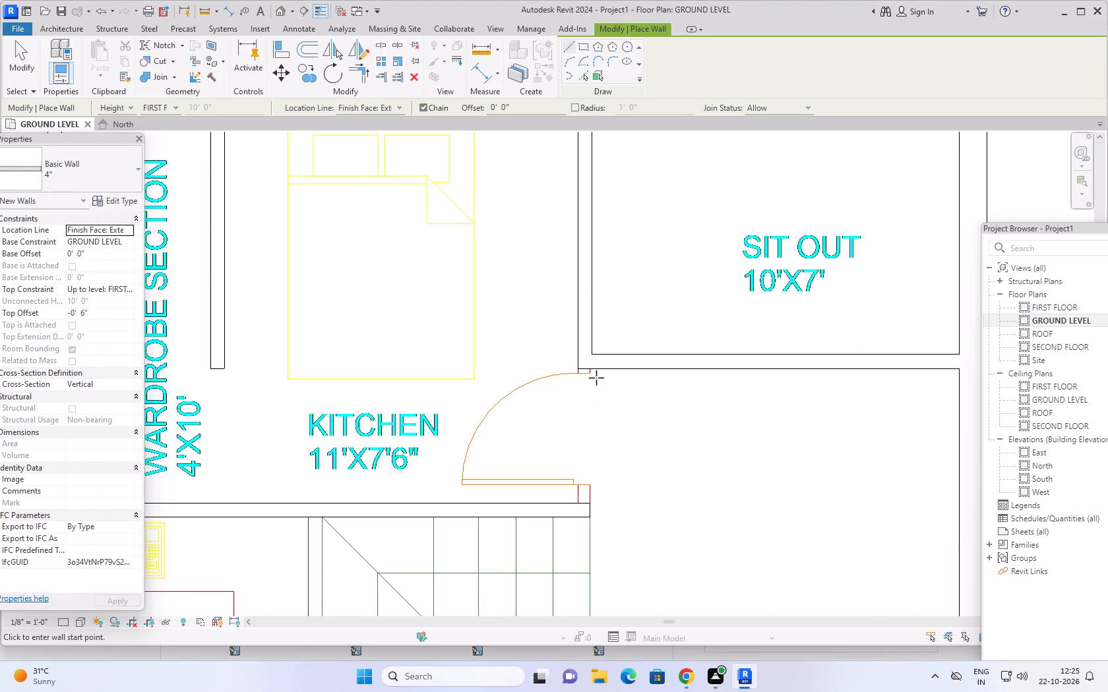
{"action": "scroll", "coordinate": [596, 378], "scroll_direction": "up", "scroll_amount": 8}
{"action": "left_click", "coordinate": [563, 345]}
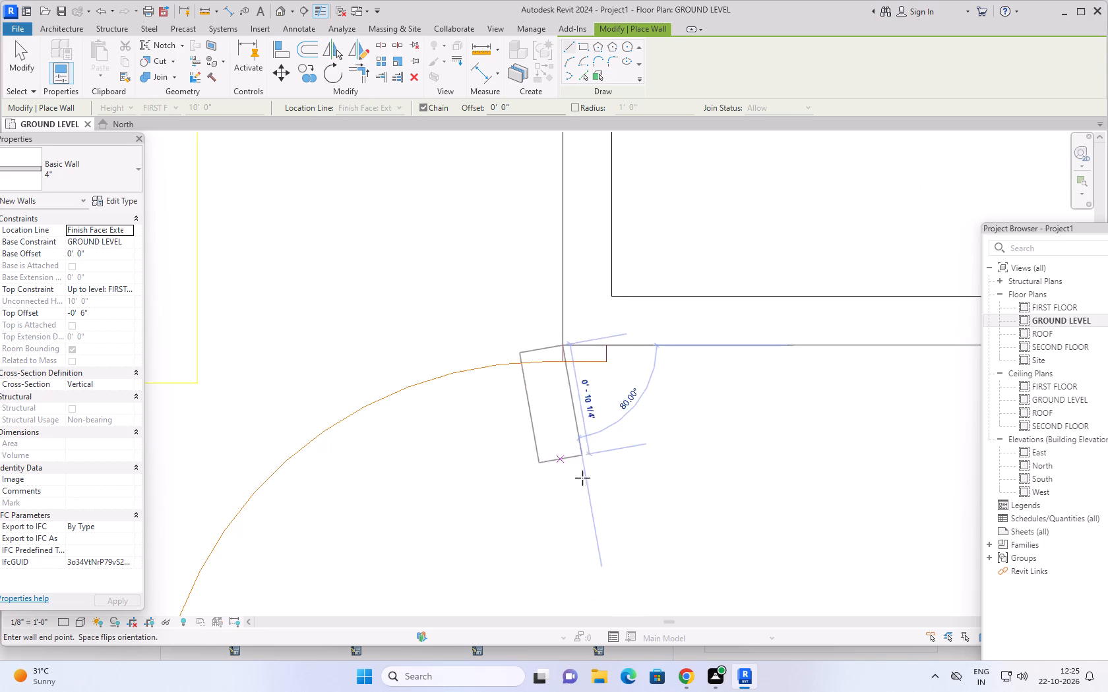
{"action": "key", "text": "space"}
{"action": "scroll", "coordinate": [567, 547], "scroll_direction": "down", "scroll_amount": 3}
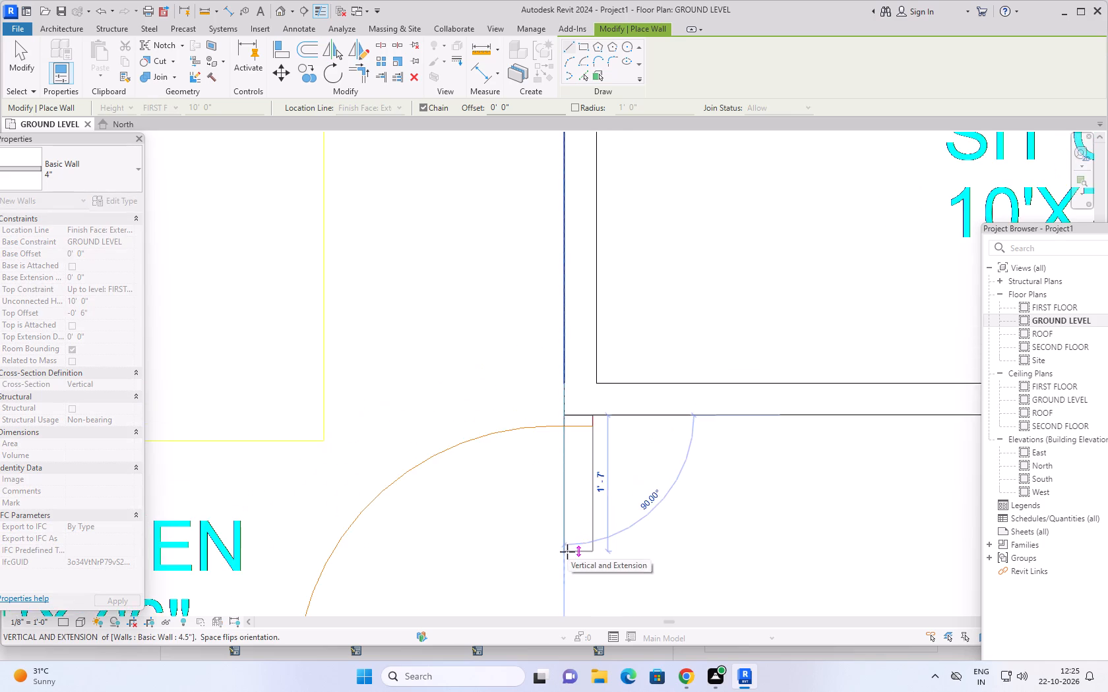
{"action": "middle_click_drag", "start_coordinate": [567, 552], "coordinate": [601, 284]}
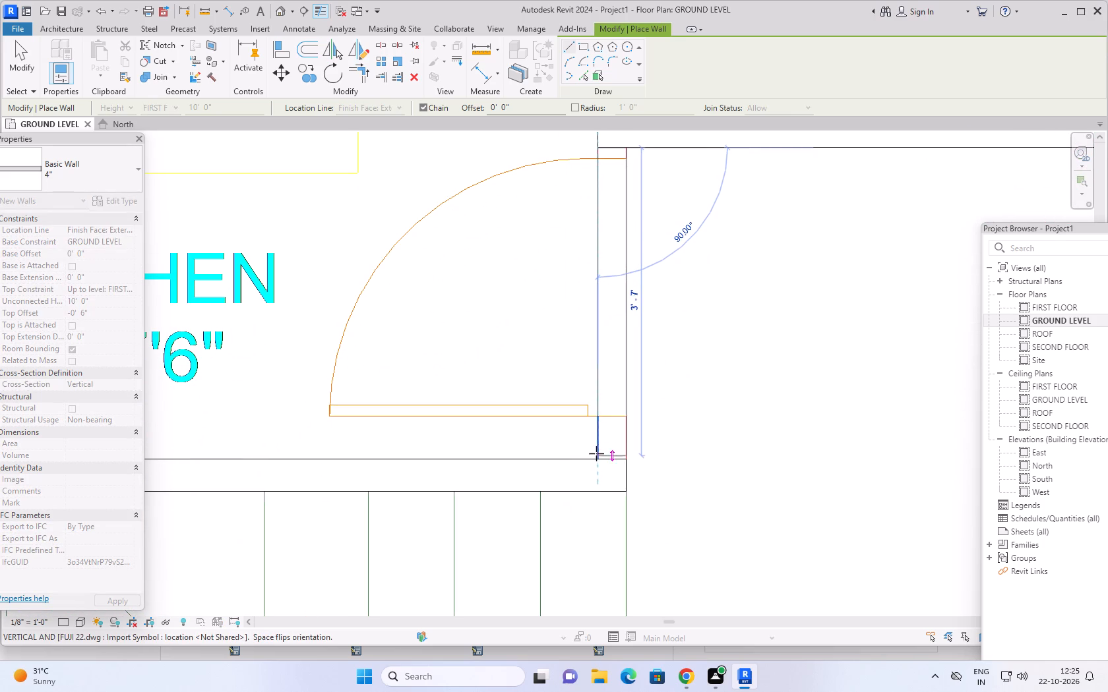
{"action": "left_click", "coordinate": [597, 458]}
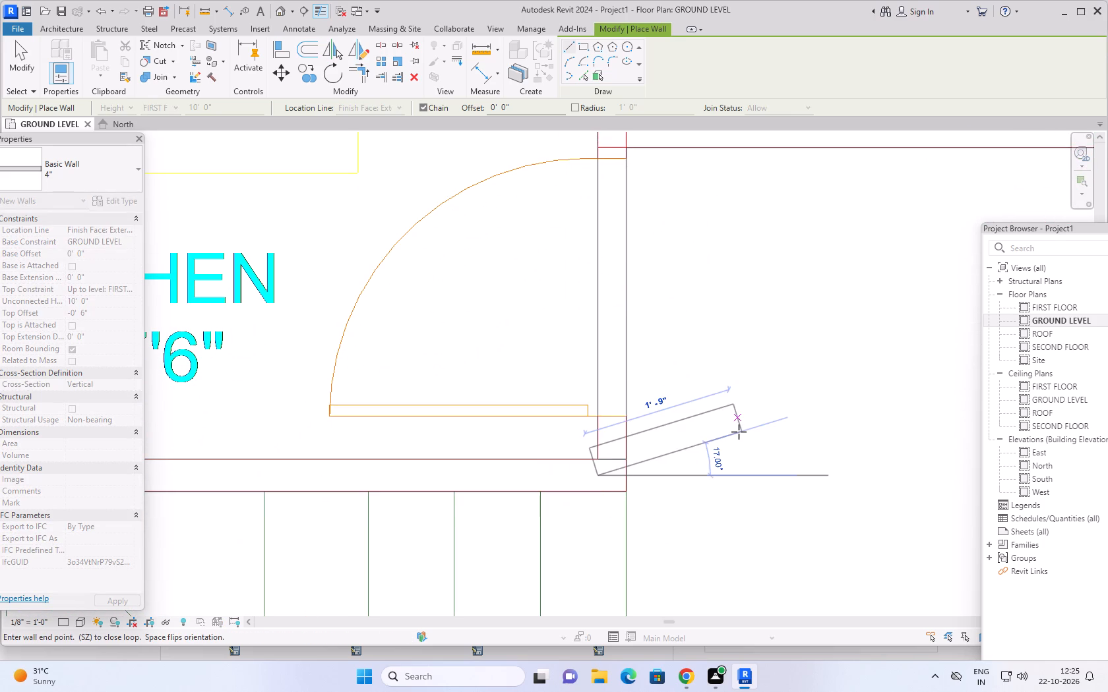
Switch to the 4.5" wall type and draw the kitchen–dining wall from the west exterior wall, ending about 5'-10 1/2" from that wall's centreline.
{"action": "key", "text": "Escape"}
{"action": "scroll", "coordinate": [740, 428], "scroll_direction": "down", "scroll_amount": 9}
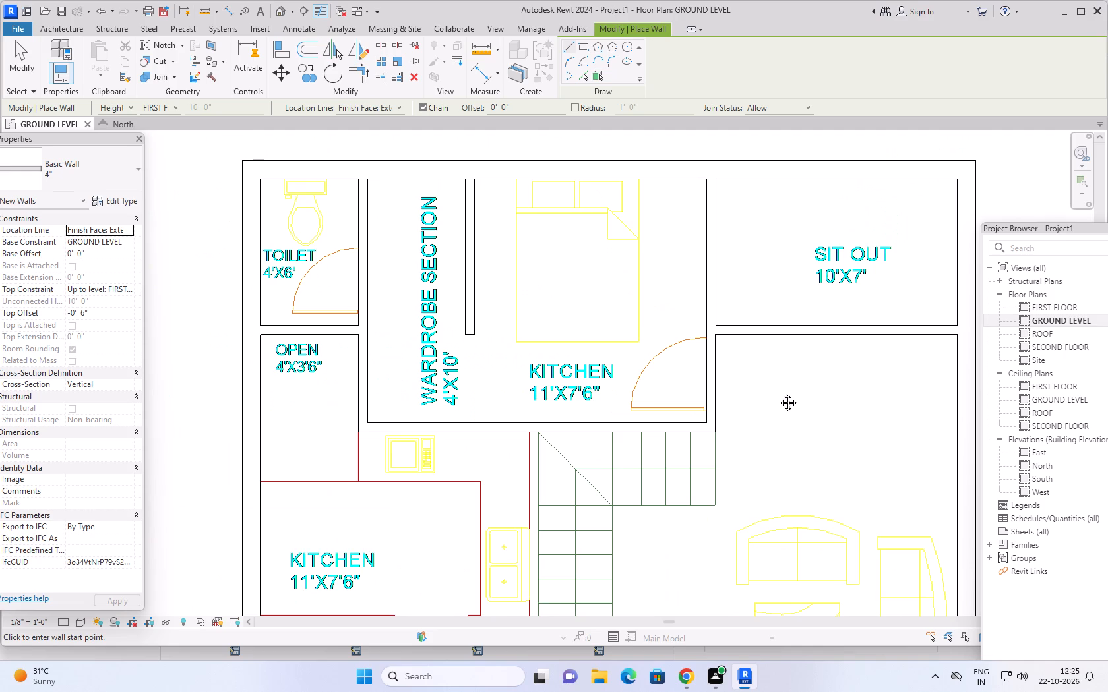
{"action": "middle_click_drag", "start_coordinate": [778, 393], "coordinate": [728, 388]}
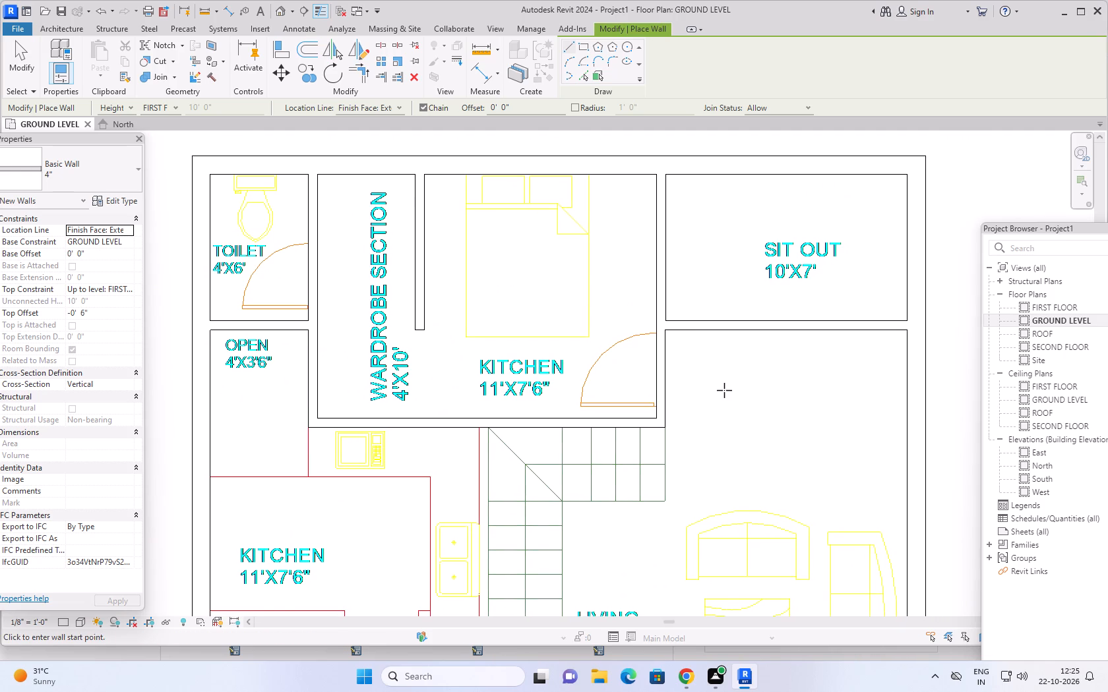
{"action": "scroll", "coordinate": [724, 390], "scroll_direction": "down", "scroll_amount": 3}
{"action": "middle_click_drag", "start_coordinate": [753, 441], "coordinate": [710, 282]}
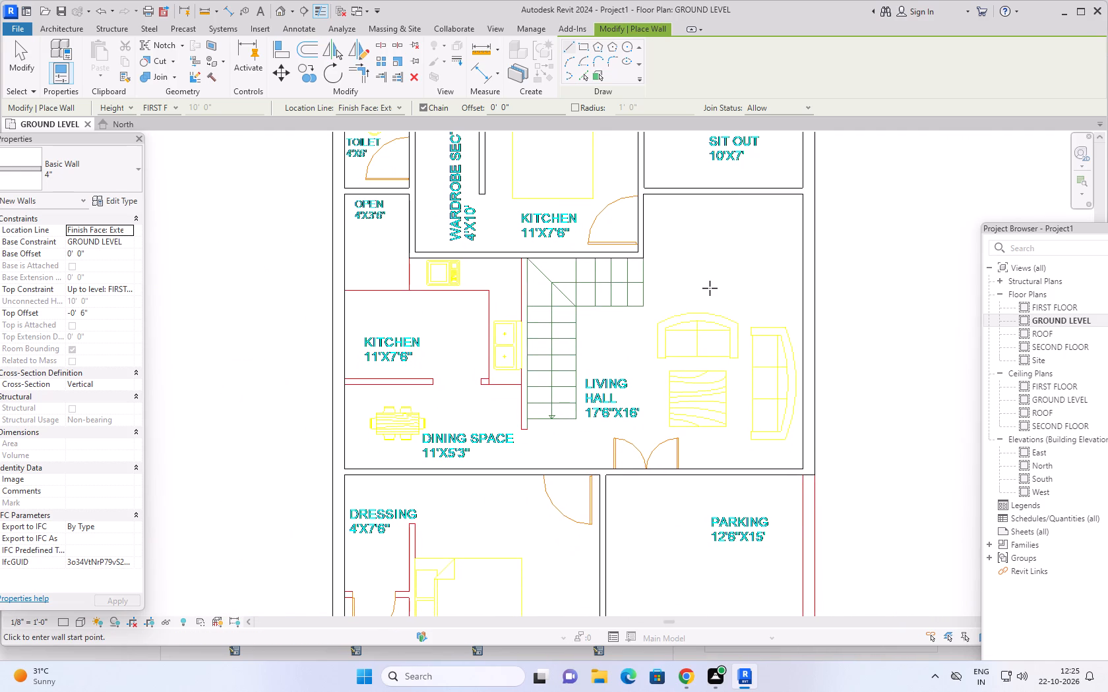
{"action": "scroll", "coordinate": [710, 288], "scroll_direction": "down", "scroll_amount": 3}
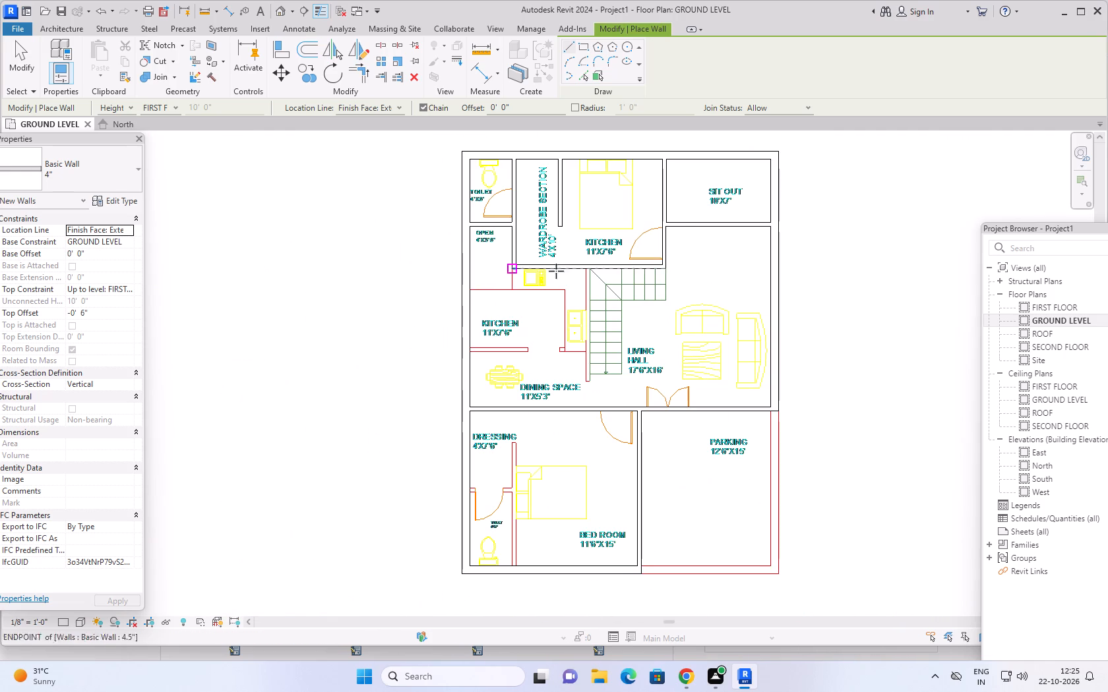
{"action": "left_click", "coordinate": [112, 170]}
{"action": "left_click", "coordinate": [74, 266]}
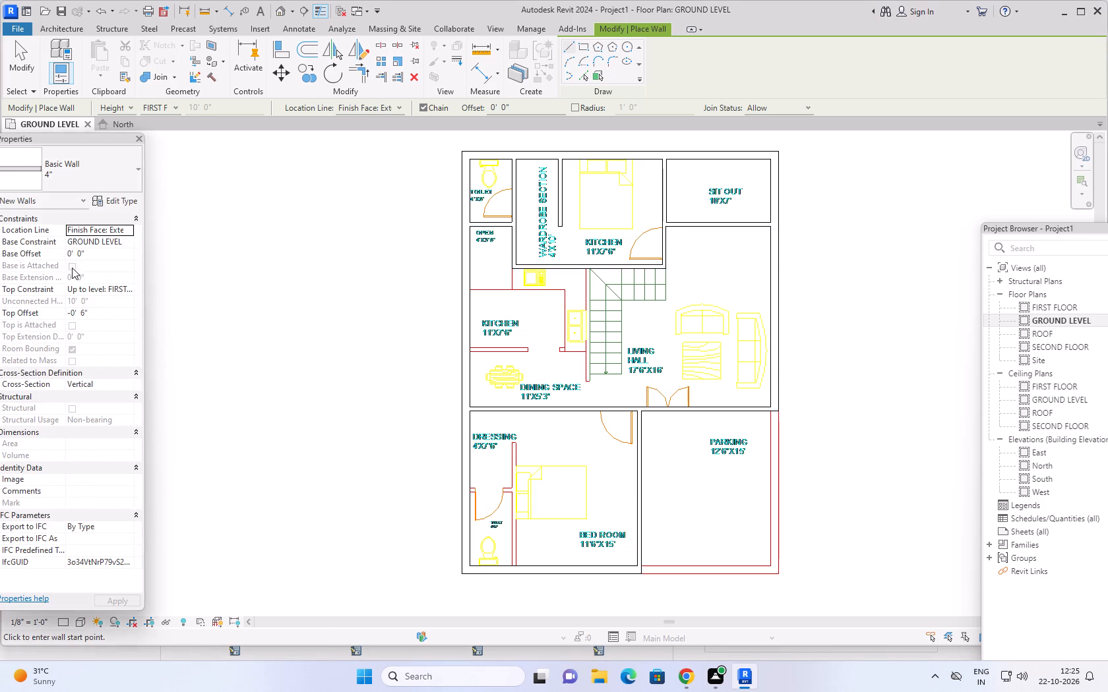
{"action": "scroll", "coordinate": [474, 330], "scroll_direction": "up", "scroll_amount": 11}
{"action": "left_click", "coordinate": [443, 373]}
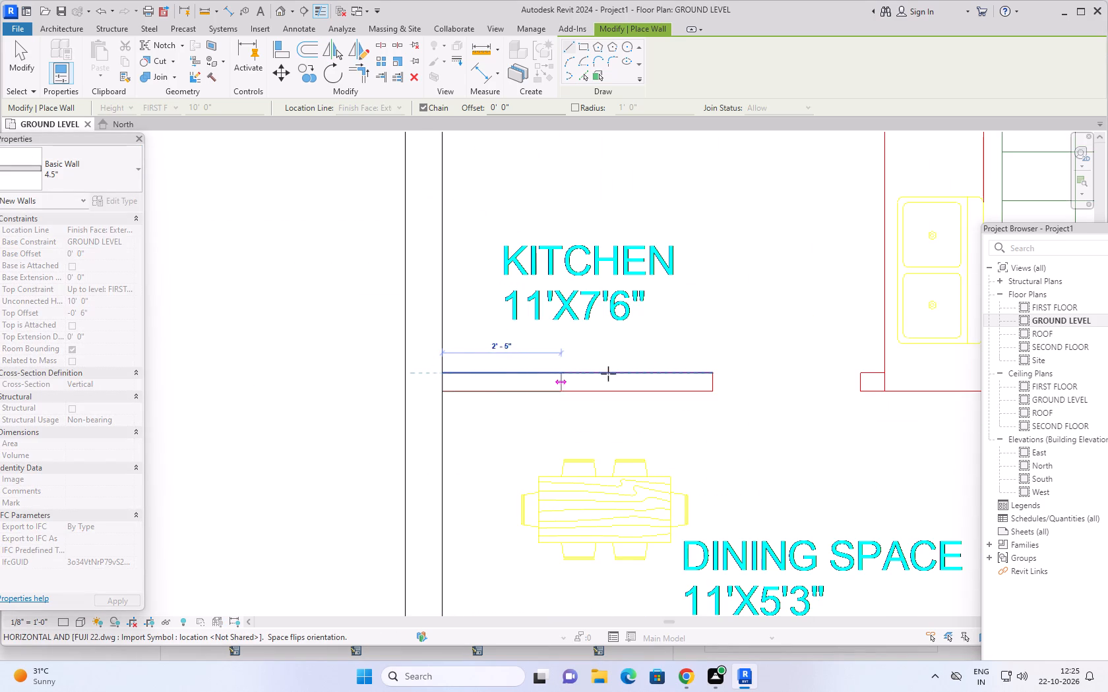
{"action": "left_click", "coordinate": [715, 371]}
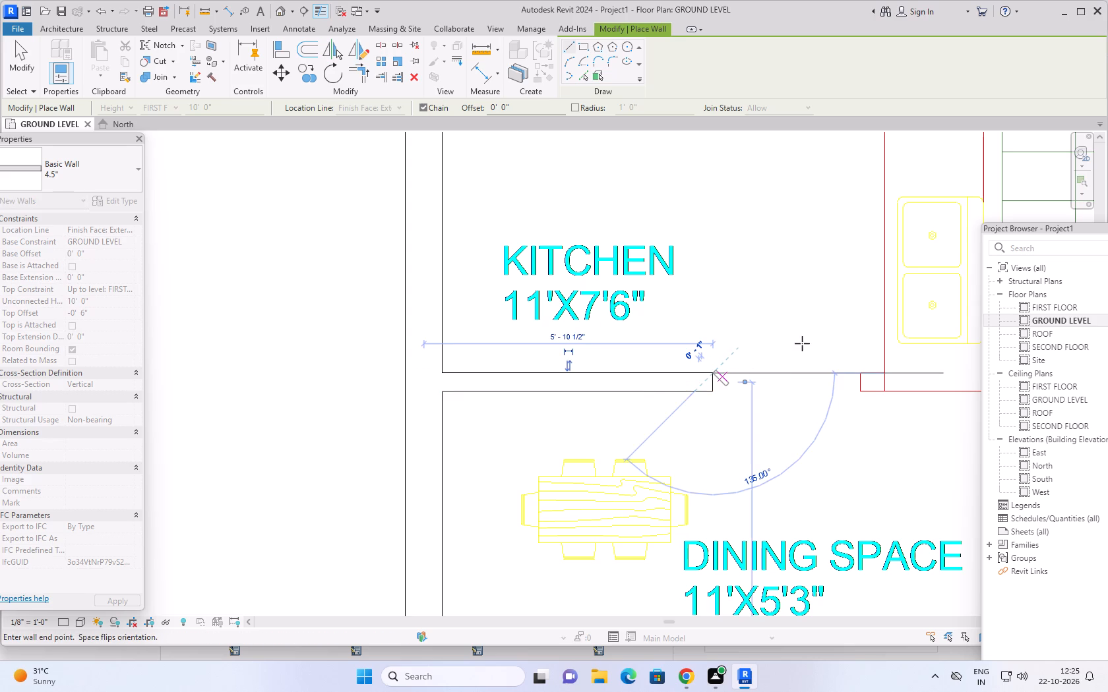
{"action": "key", "text": "Escape"}
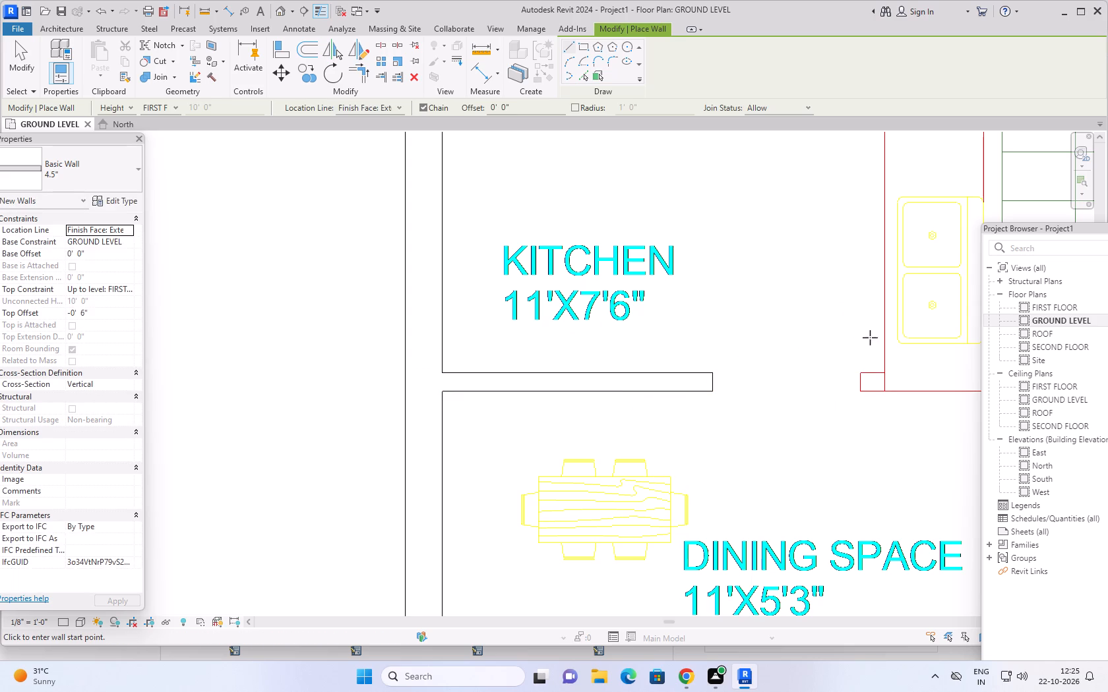
Draw a flipped 4.5" wall stub 6" long on the east side of the kitchen–dining opening, westward from the counter line.
{"action": "scroll", "coordinate": [921, 375], "scroll_direction": "up", "scroll_amount": 3}
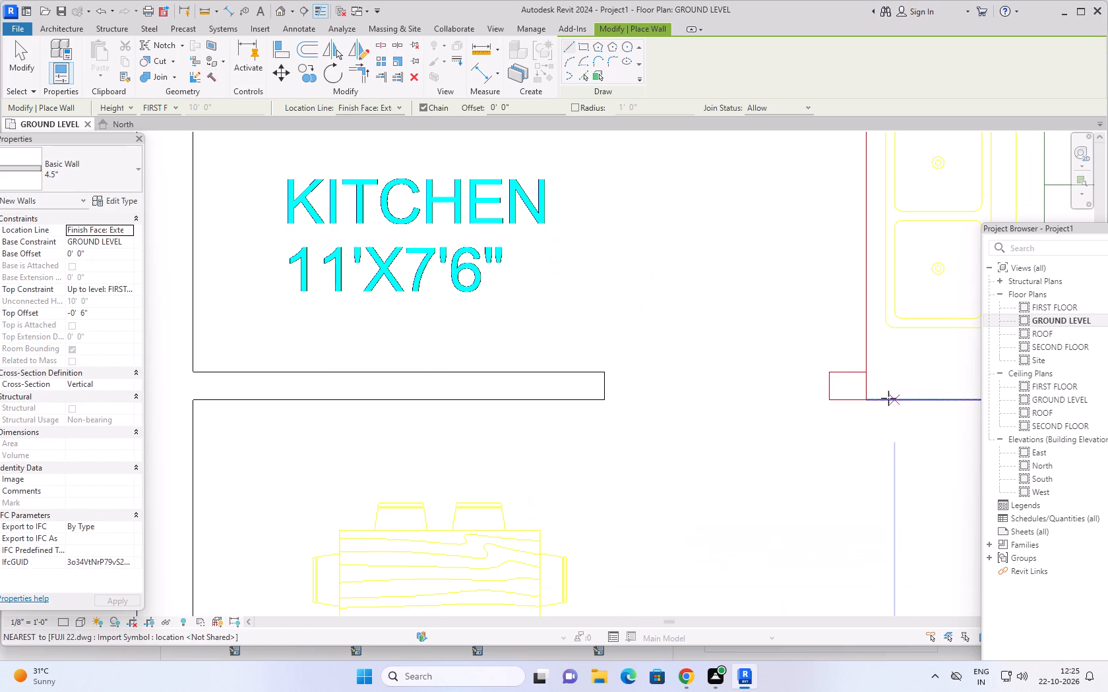
{"action": "scroll", "coordinate": [852, 418], "scroll_direction": "up", "scroll_amount": 3}
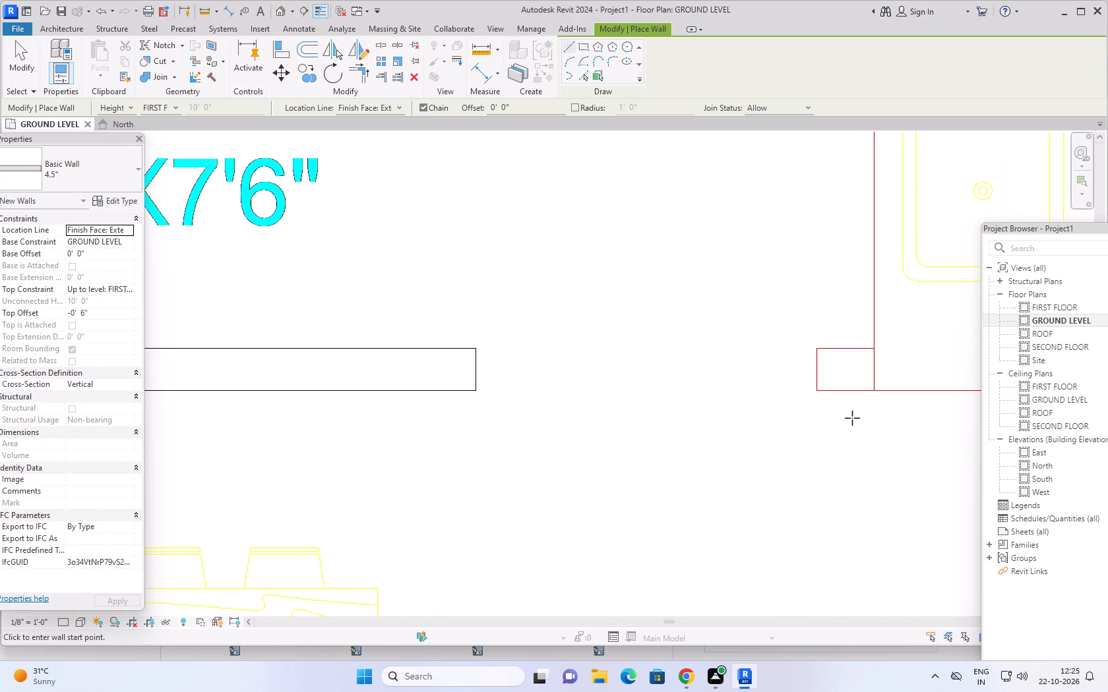
{"action": "left_click", "coordinate": [873, 347]}
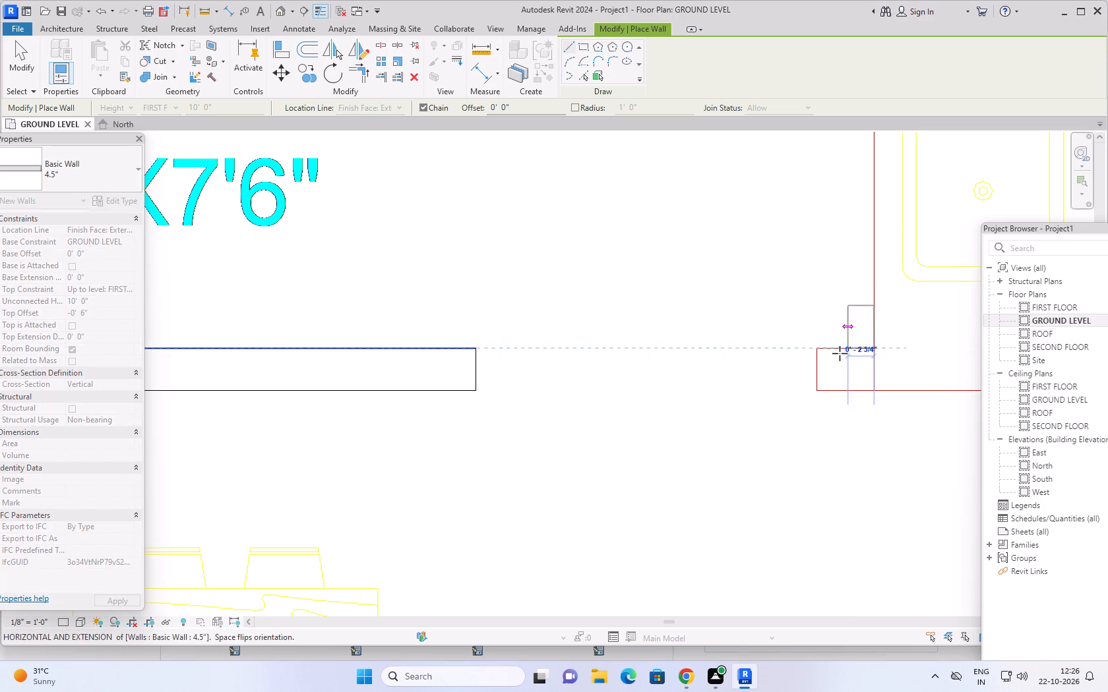
{"action": "key", "text": "space"}
{"action": "left_click", "coordinate": [819, 350]}
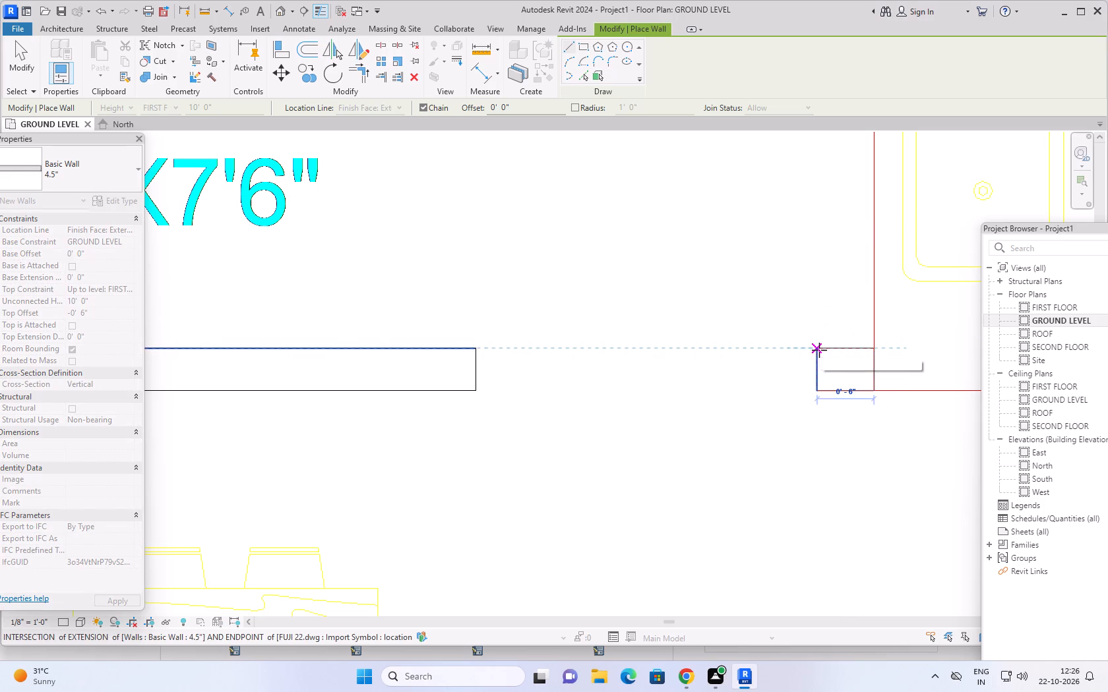
{"action": "scroll", "coordinate": [716, 337], "scroll_direction": "down", "scroll_amount": 12}
{"action": "key", "text": "Escape"}
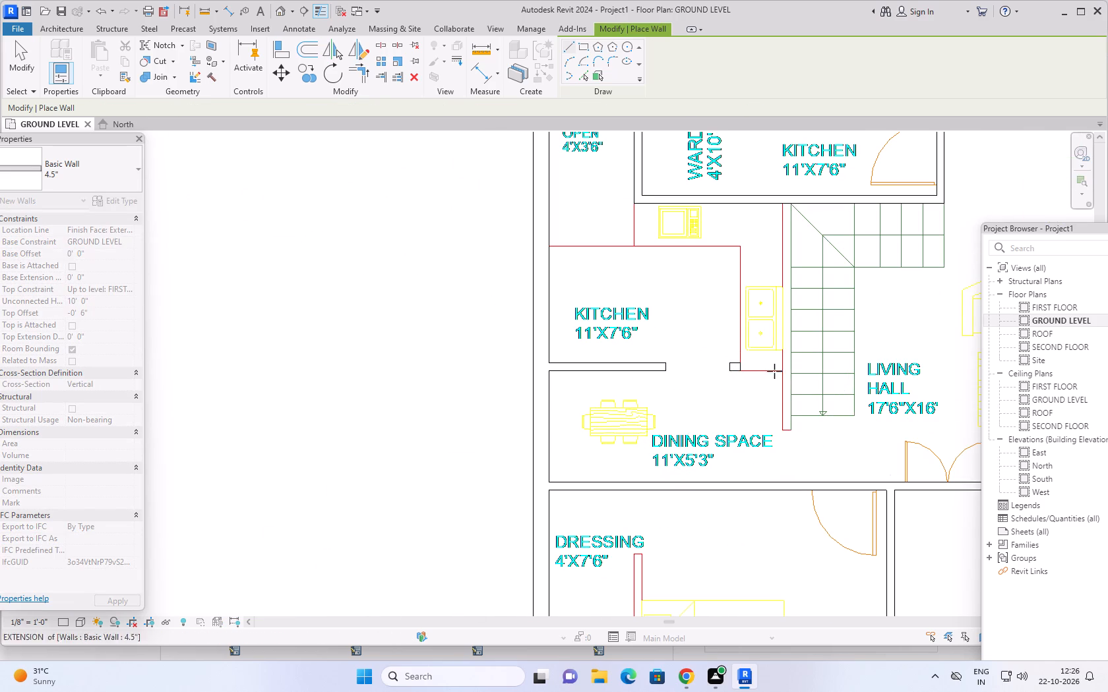
Draw a flipped 4.5" wall about 10'-8 1/16" long between the lower kitchen and the staircase, southward from the upper kitchen's south wall.
{"action": "middle_click_drag", "start_coordinate": [743, 401], "coordinate": [638, 427]}
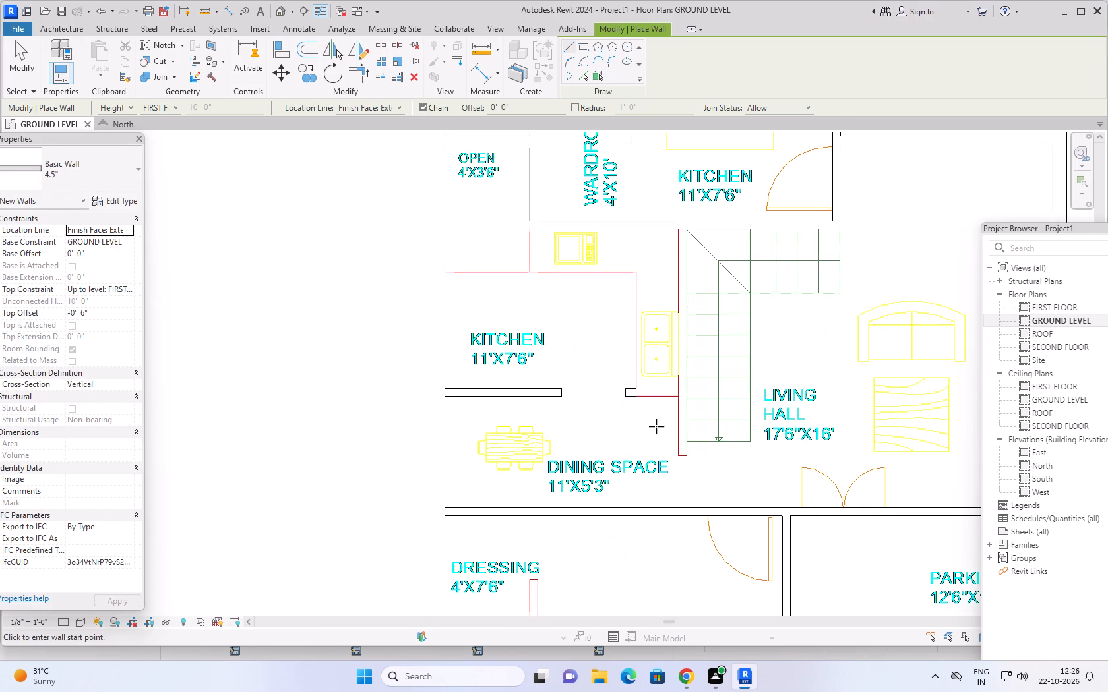
{"action": "scroll", "coordinate": [673, 226], "scroll_direction": "up", "scroll_amount": 8}
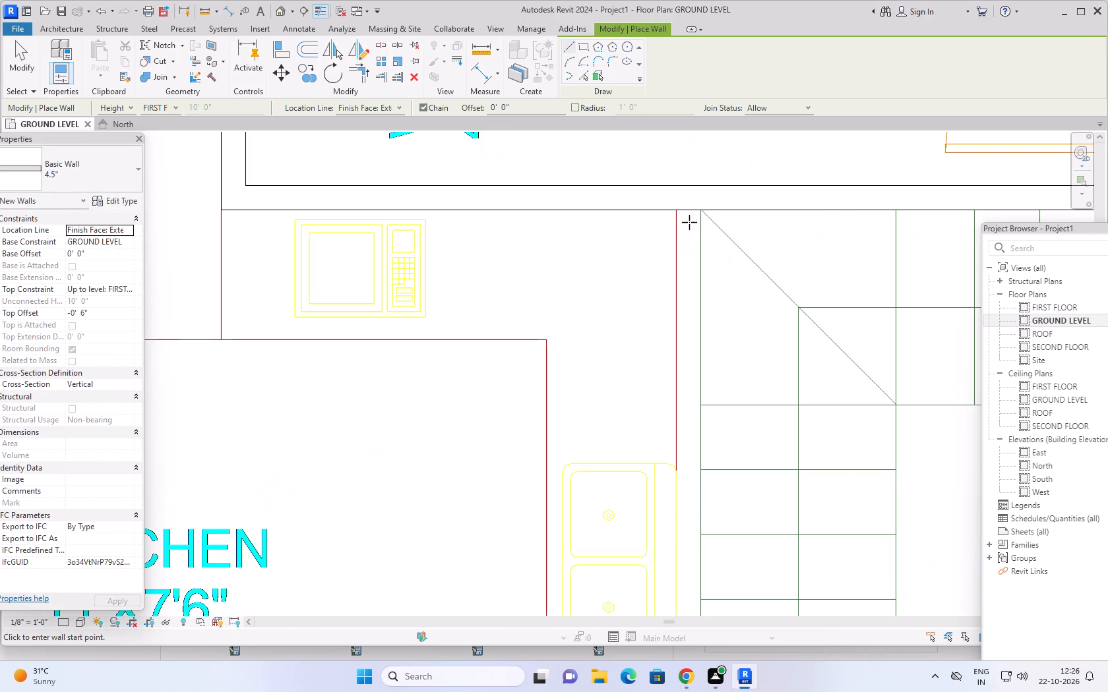
{"action": "left_click", "coordinate": [678, 211]}
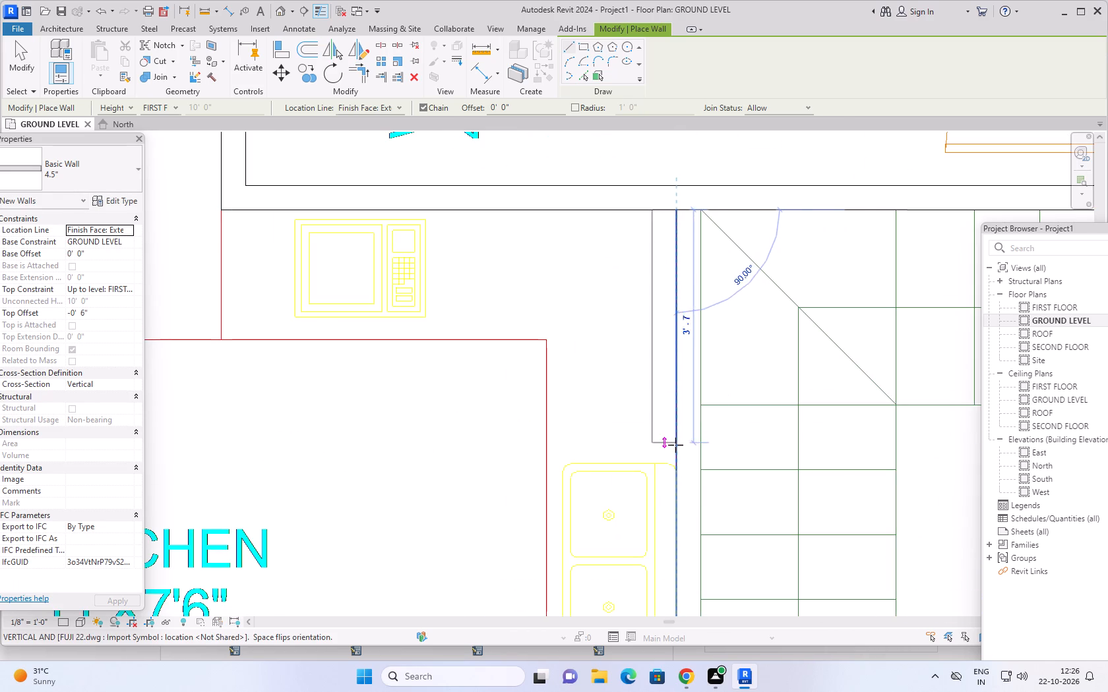
{"action": "key", "text": "space"}
{"action": "scroll", "coordinate": [675, 445], "scroll_direction": "down", "scroll_amount": 3}
{"action": "middle_click_drag", "start_coordinate": [677, 447], "coordinate": [694, 202]}
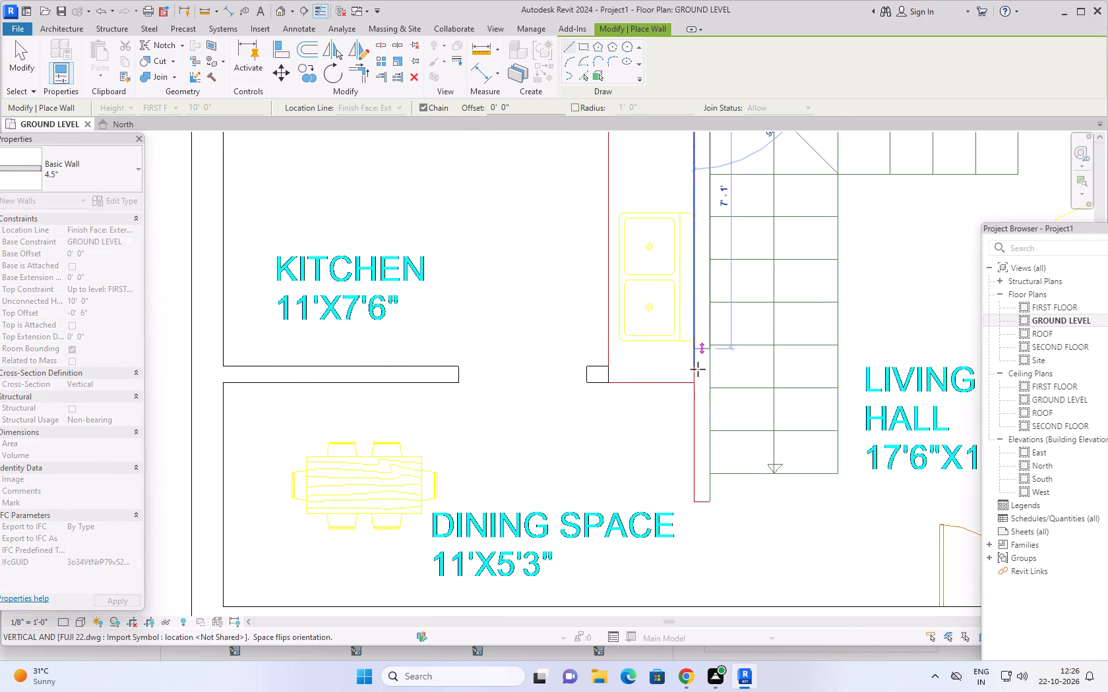
{"action": "left_click", "coordinate": [697, 501]}
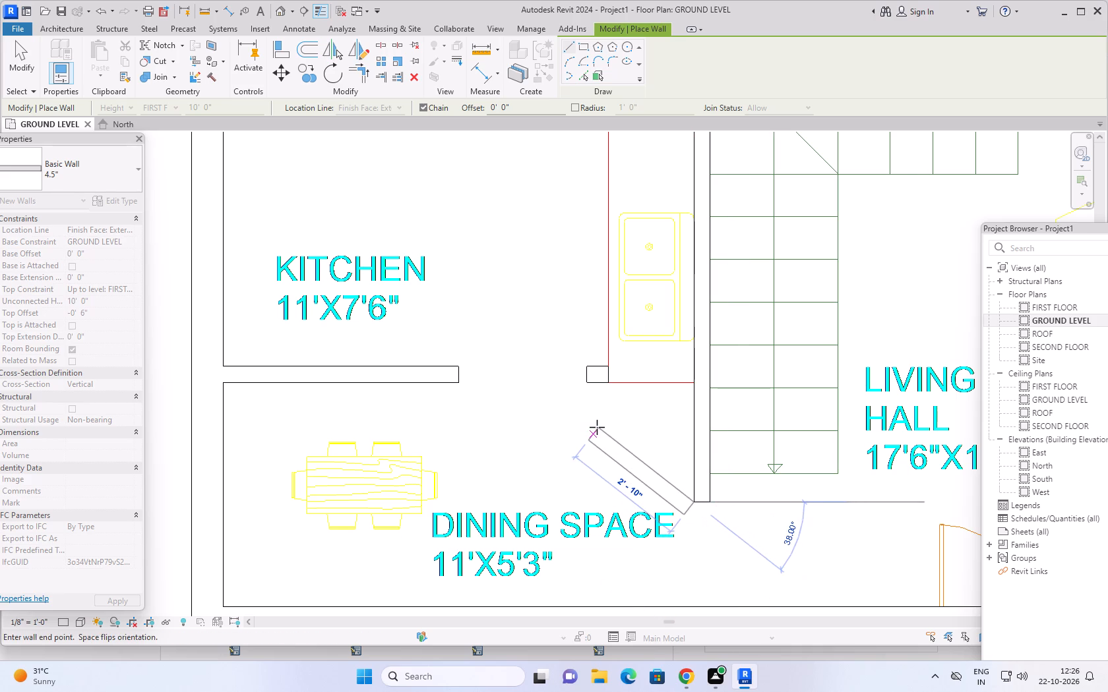
{"action": "key", "text": "Escape"}
Draw a 4.5" wall 2'-0" long from the short stub beside the kitchen–dining opening east to the staircase wall.
{"action": "scroll", "coordinate": [623, 420], "scroll_direction": "down", "scroll_amount": 6}
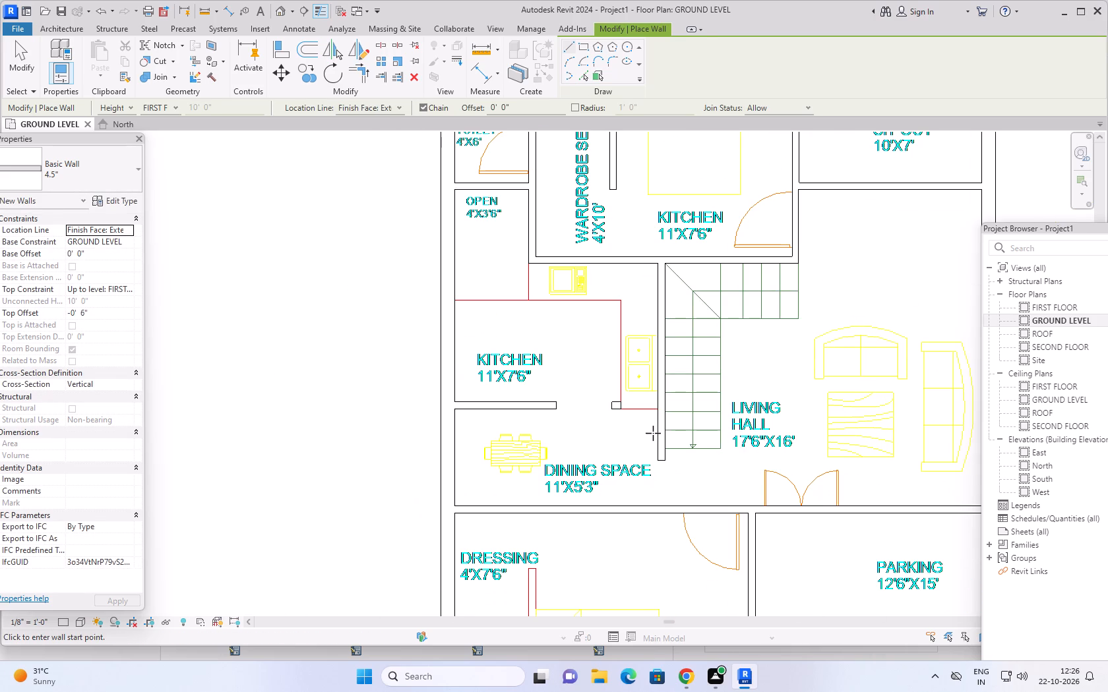
{"action": "scroll", "coordinate": [638, 408], "scroll_direction": "up", "scroll_amount": 2}
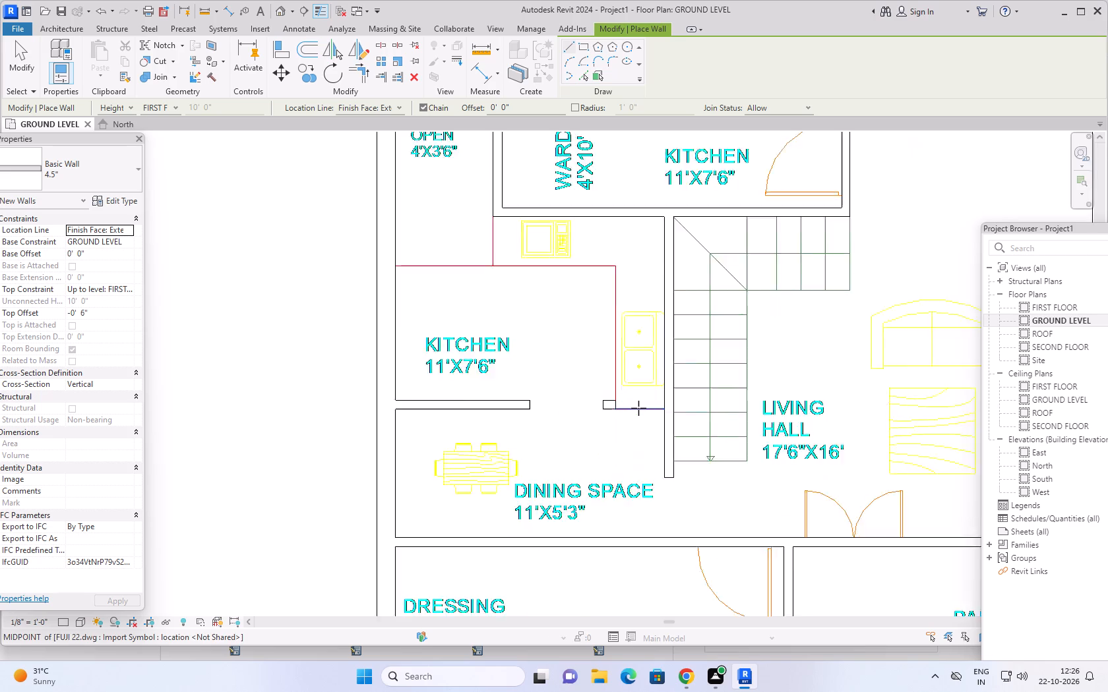
{"action": "scroll", "coordinate": [638, 408], "scroll_direction": "up", "scroll_amount": 7}
{"action": "left_click", "coordinate": [579, 386]}
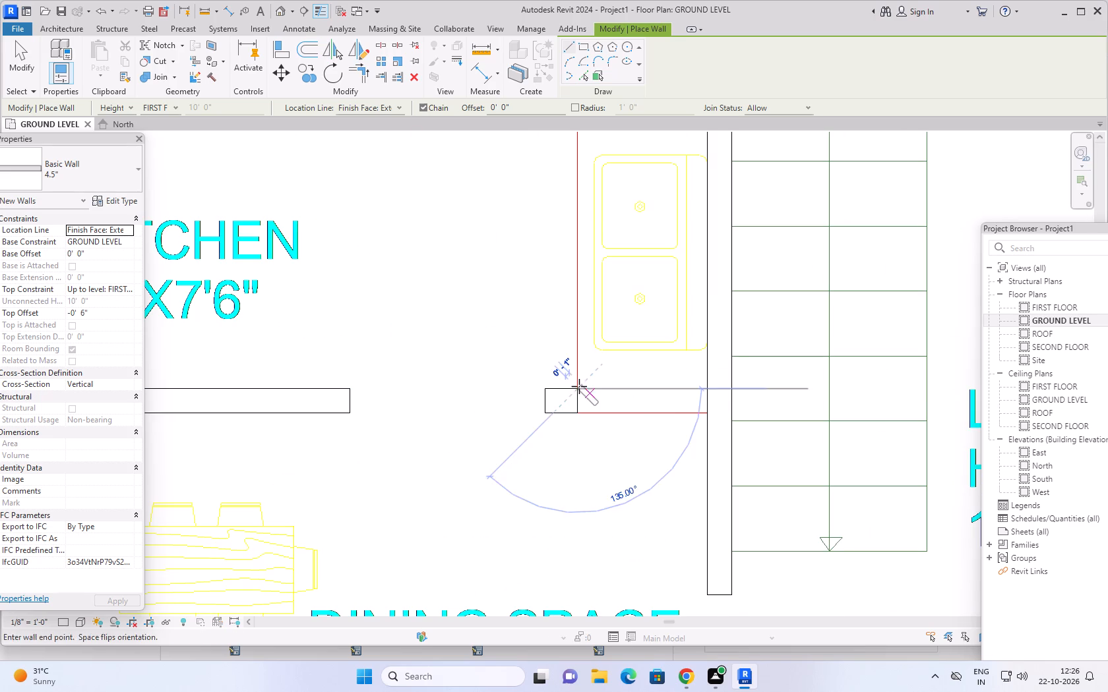
{"action": "left_click", "coordinate": [708, 390]}
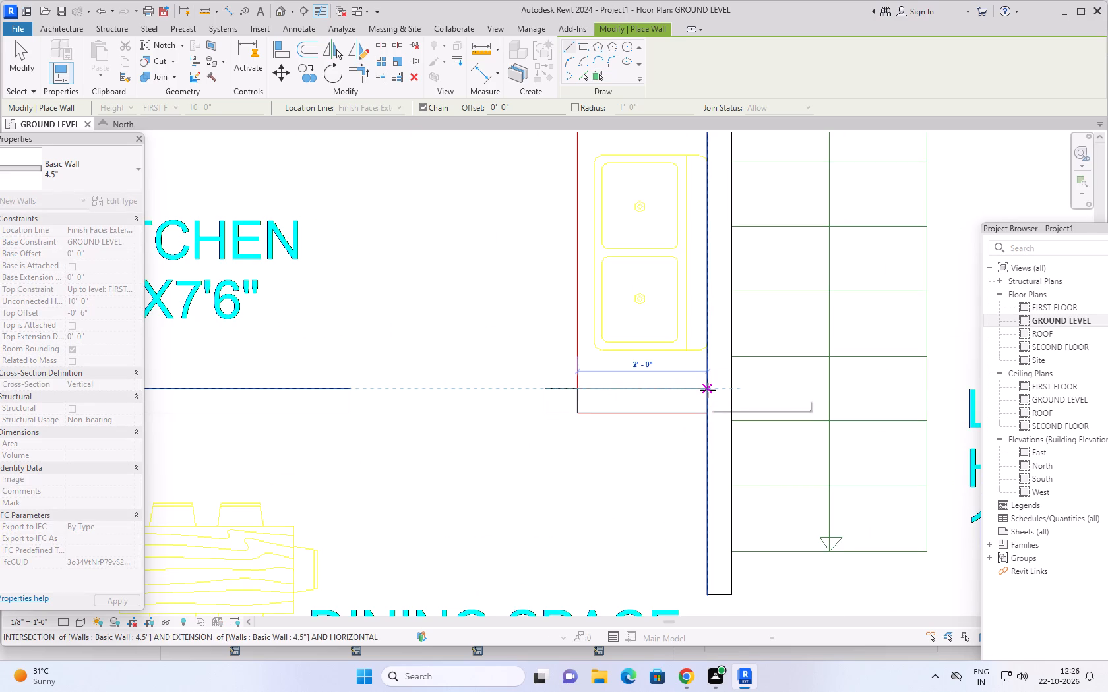
{"action": "key", "text": "Escape"}
Draw a flipped 4.5" wall about 11'-7 1/2" long between the toilet/dressing and bed room, northward from the south exterior wall.
{"action": "scroll", "coordinate": [623, 440], "scroll_direction": "down", "scroll_amount": 3}
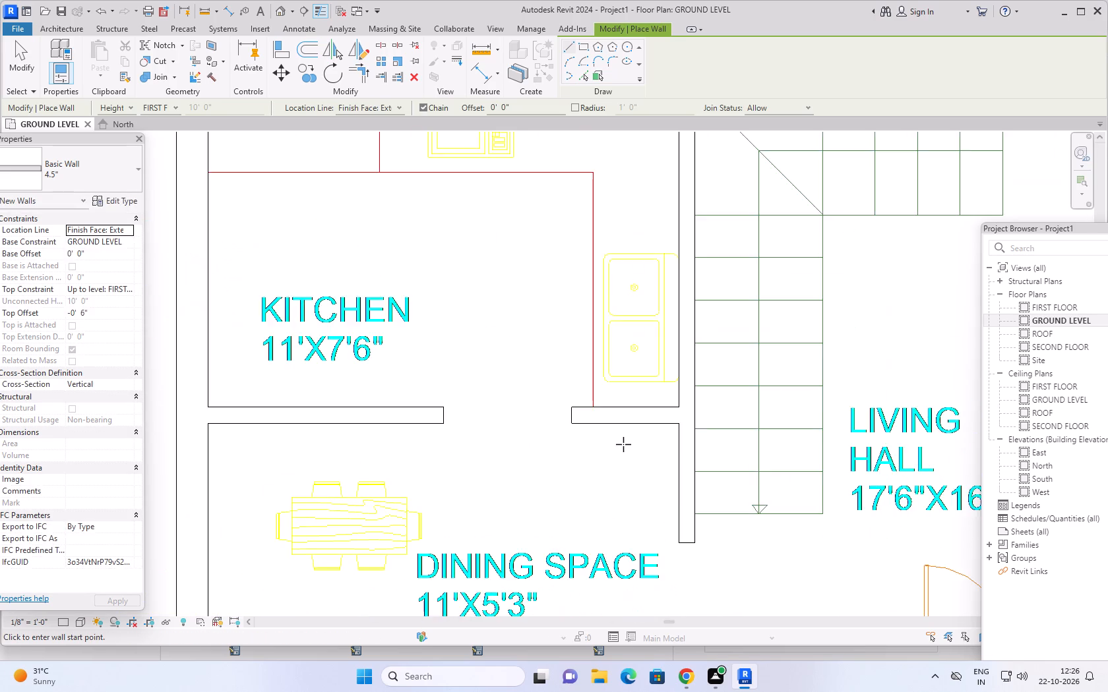
{"action": "scroll", "coordinate": [623, 444], "scroll_direction": "down", "scroll_amount": 8}
{"action": "middle_click_drag", "start_coordinate": [628, 444], "coordinate": [633, 359]}
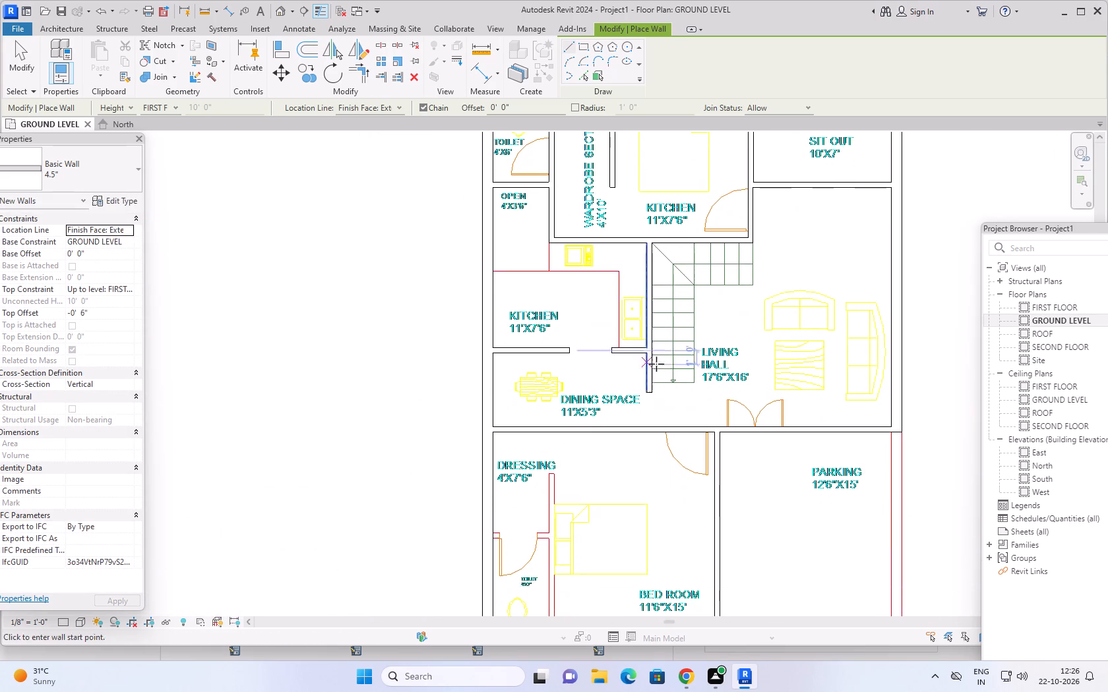
{"action": "scroll", "coordinate": [642, 382], "scroll_direction": "down", "scroll_amount": 1}
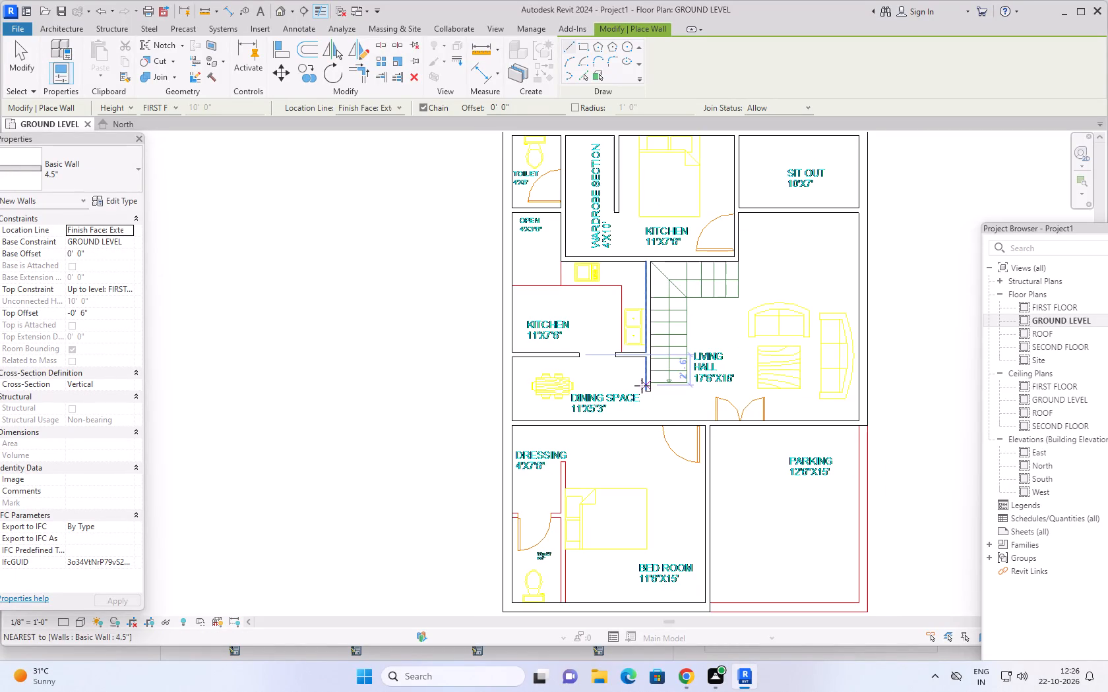
{"action": "scroll", "coordinate": [638, 387], "scroll_direction": "down", "scroll_amount": 2}
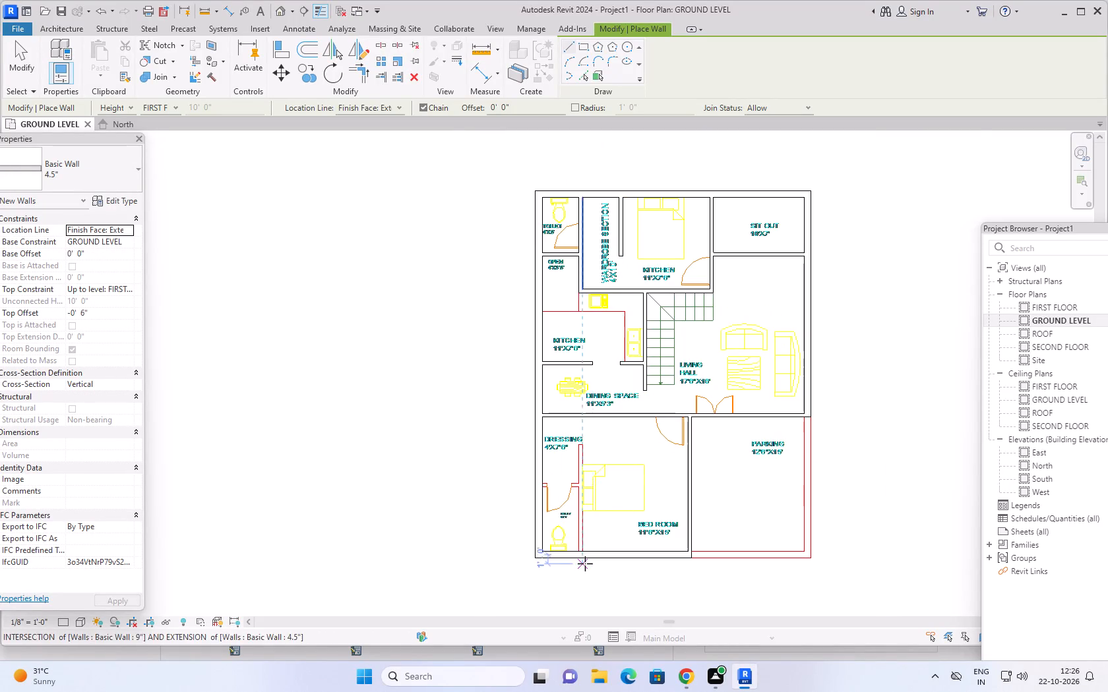
{"action": "scroll", "coordinate": [585, 563], "scroll_direction": "up", "scroll_amount": 13}
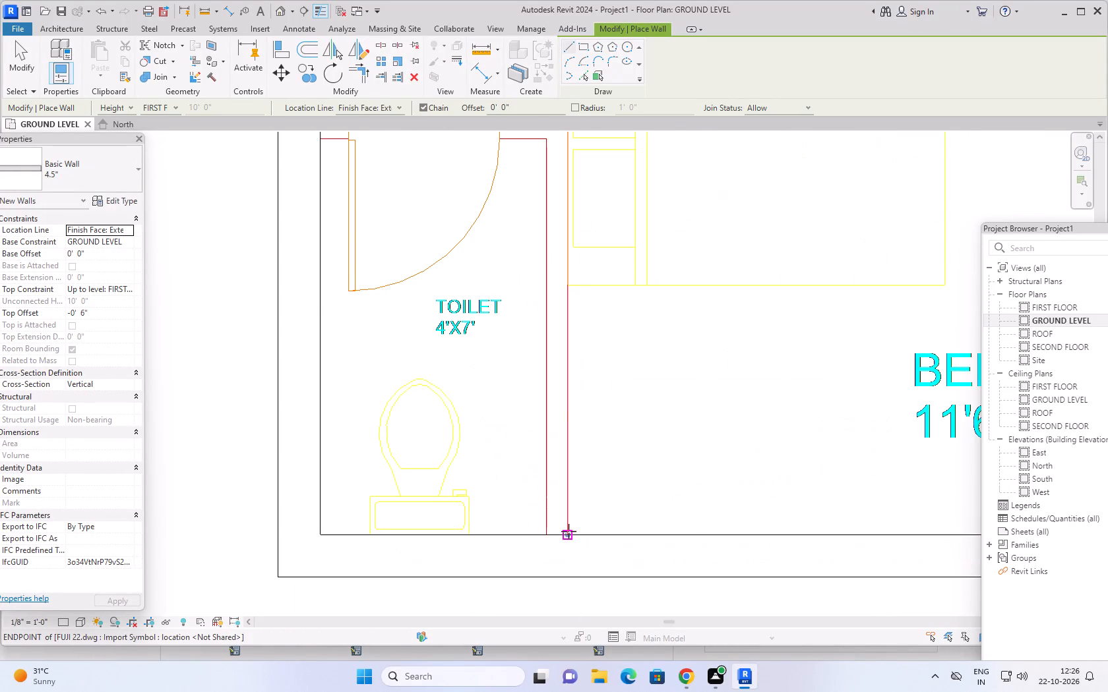
{"action": "left_click", "coordinate": [569, 531]}
{"action": "key", "text": "space"}
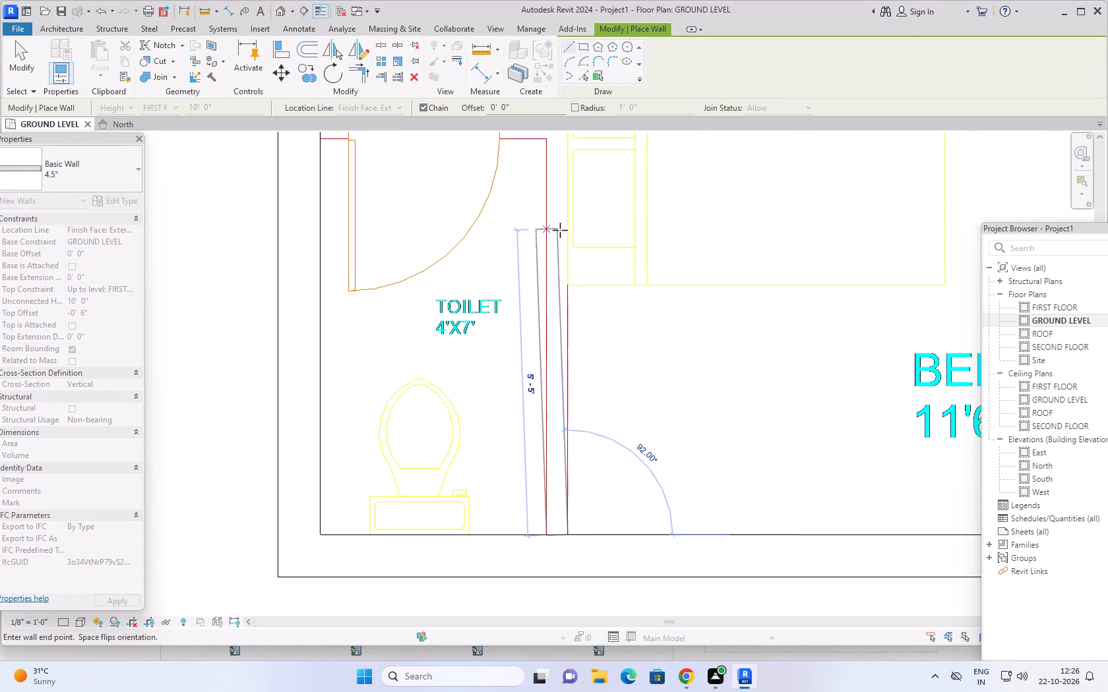
{"action": "scroll", "coordinate": [565, 229], "scroll_direction": "down", "scroll_amount": 10}
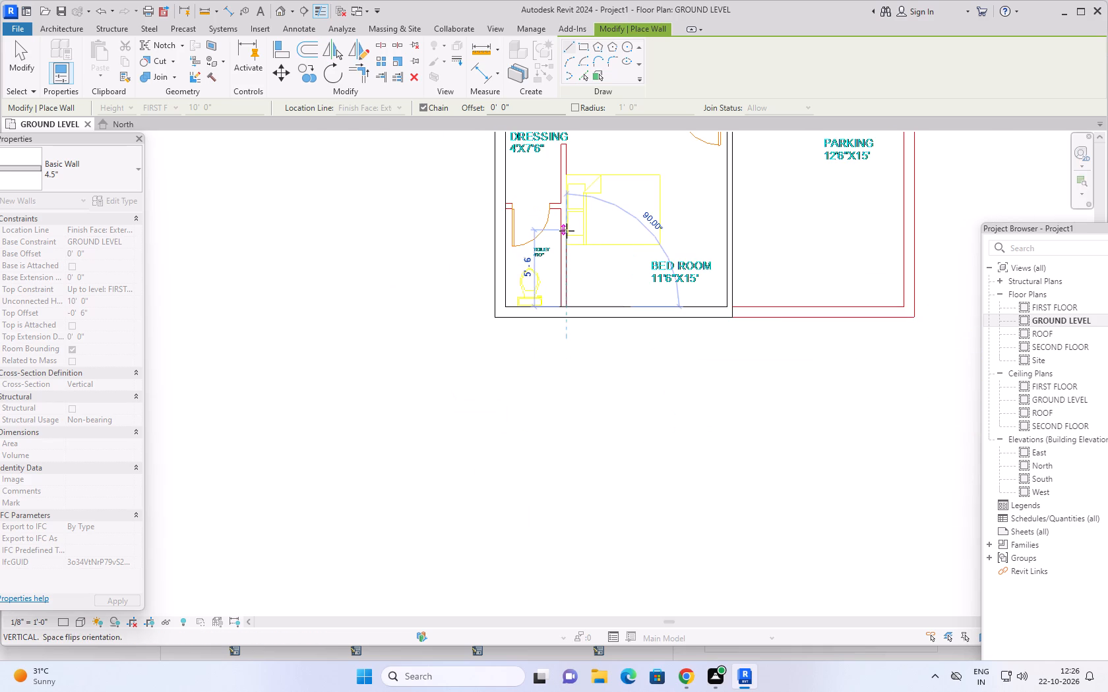
{"action": "middle_click_drag", "start_coordinate": [567, 232], "coordinate": [554, 413]}
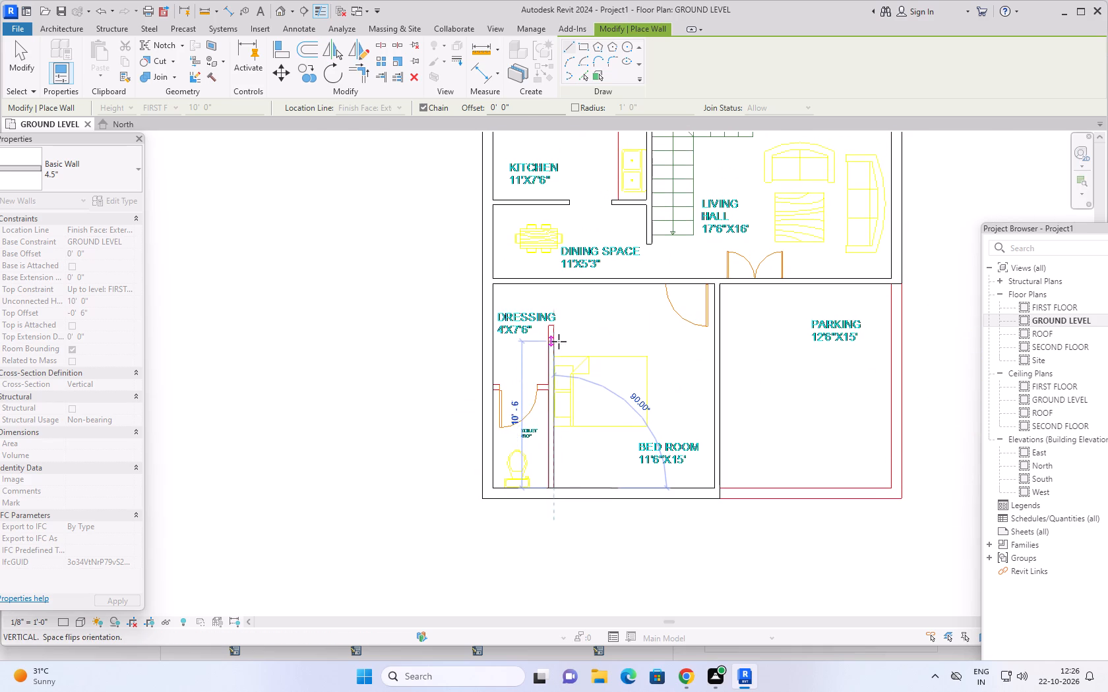
{"action": "scroll", "coordinate": [559, 341], "scroll_direction": "up", "scroll_amount": 5}
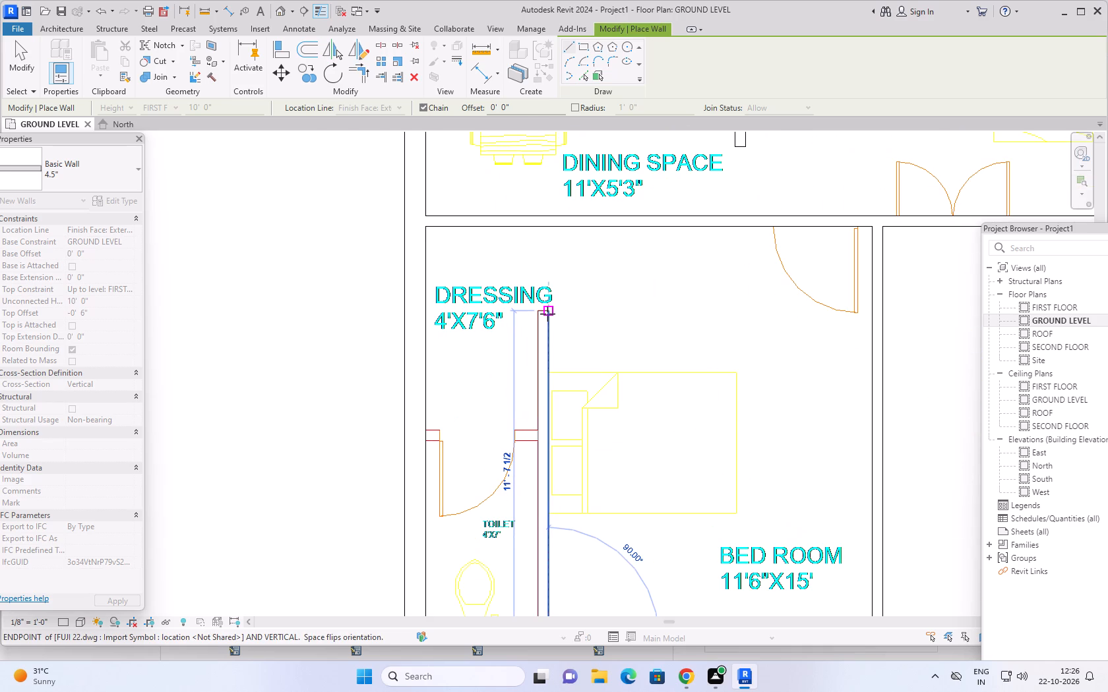
{"action": "left_click", "coordinate": [547, 314]}
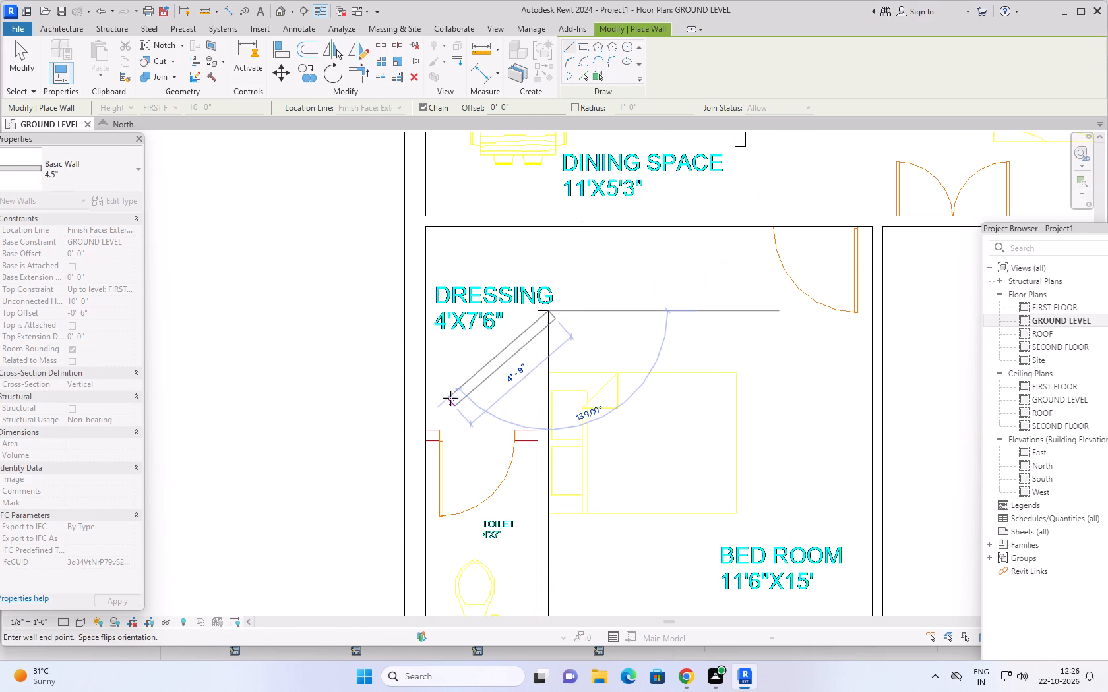
{"action": "key", "text": "Escape"}
Draw a 4.5" wall 4'-0" long between the dressing and lower toilet, eastward from the exterior wall to the bed room partition.
{"action": "scroll", "coordinate": [419, 429], "scroll_direction": "up", "scroll_amount": 4}
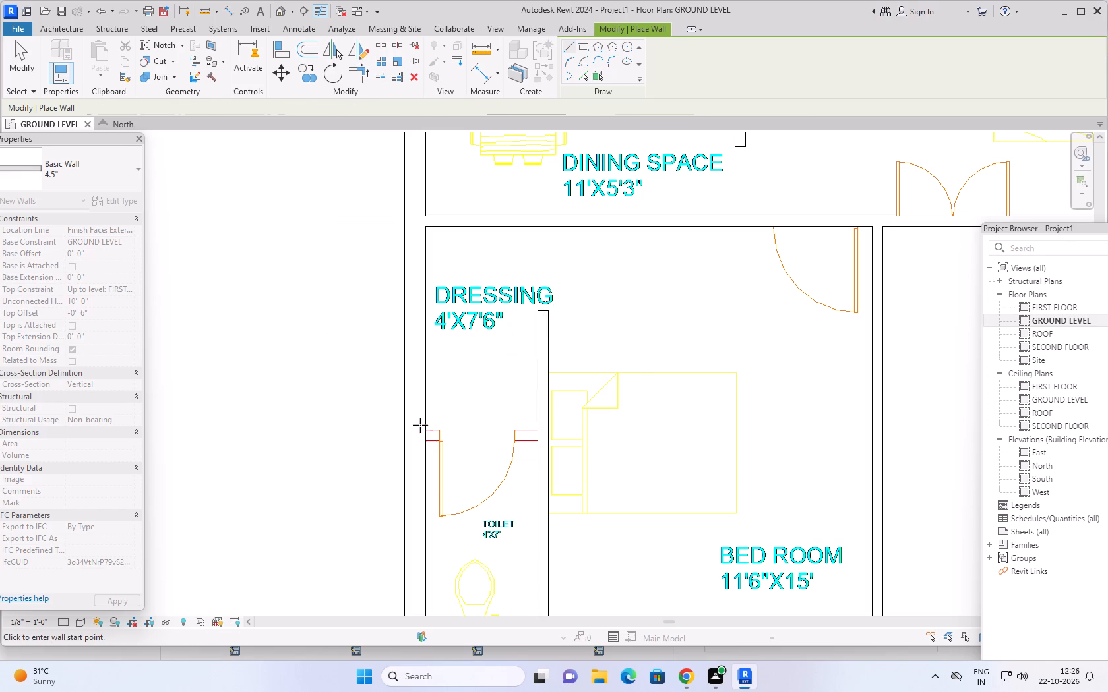
{"action": "scroll", "coordinate": [461, 411], "scroll_direction": "up", "scroll_amount": 5}
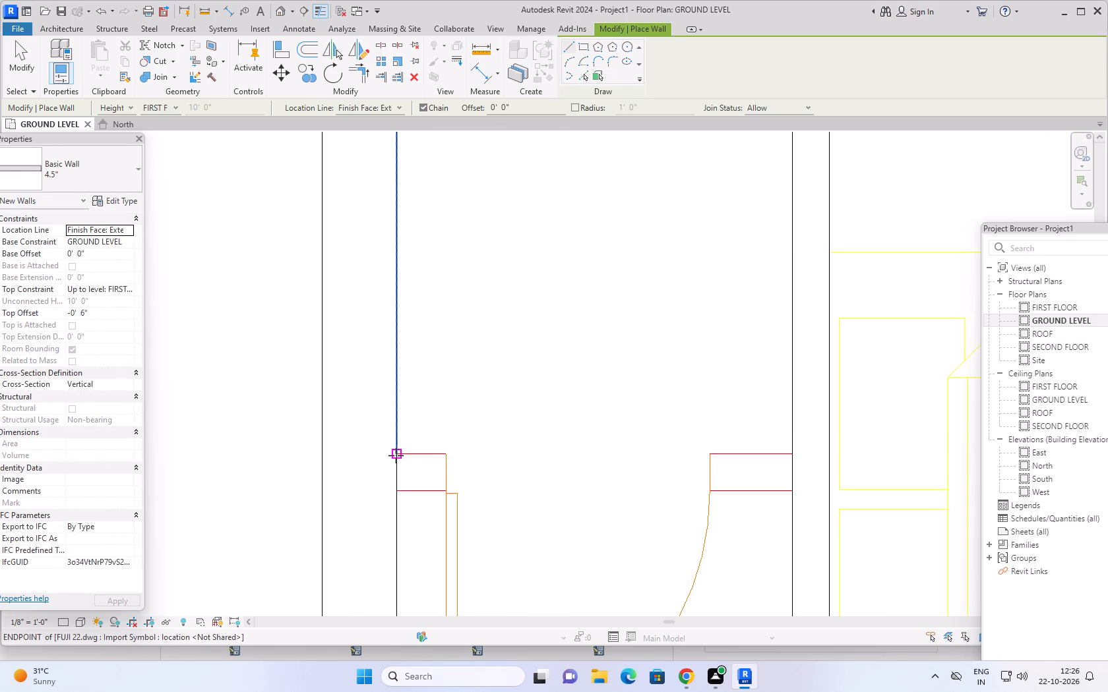
{"action": "left_click", "coordinate": [396, 455]}
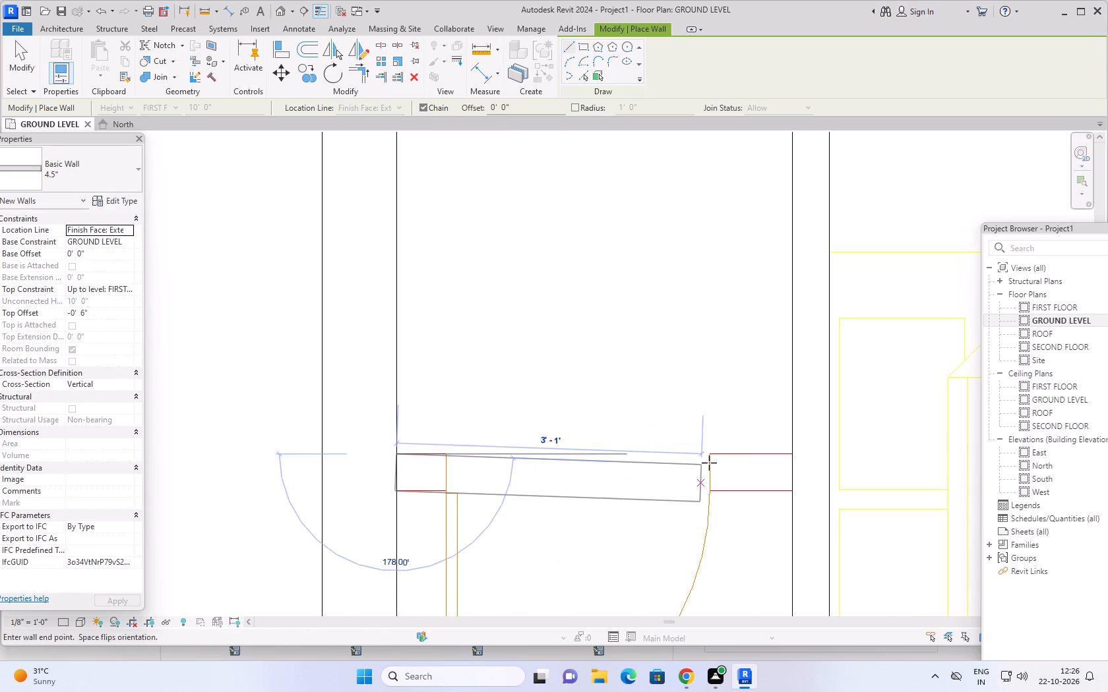
{"action": "left_click", "coordinate": [792, 454]}
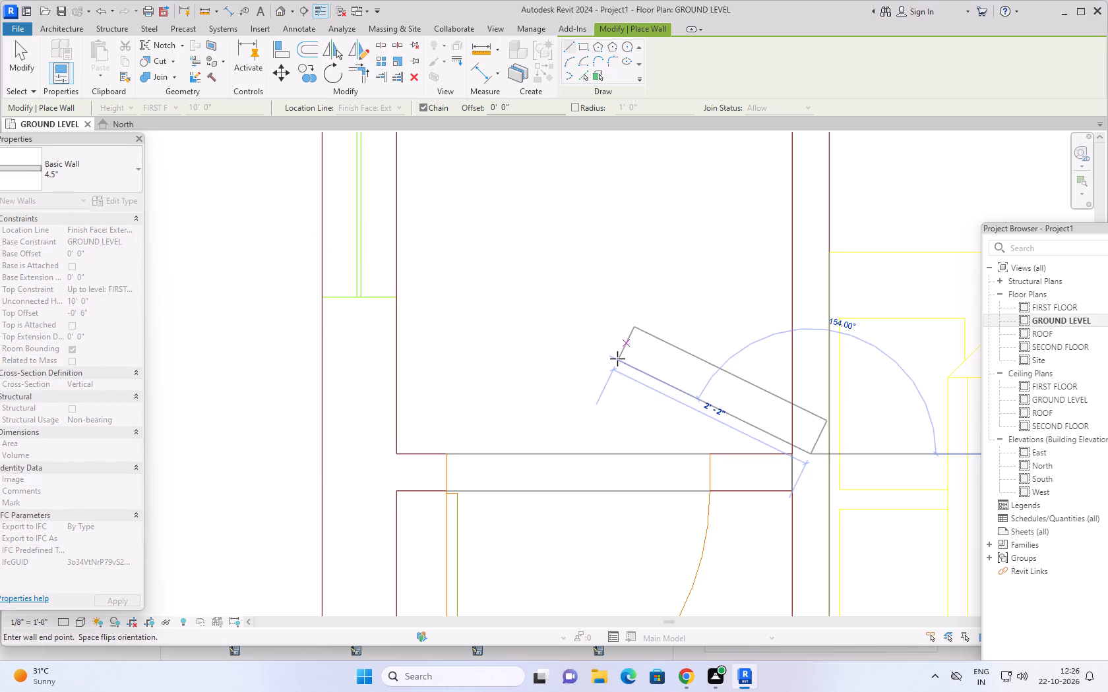
{"action": "key", "text": "Escape"}
{"action": "scroll", "coordinate": [618, 360], "scroll_direction": "down", "scroll_amount": 12}
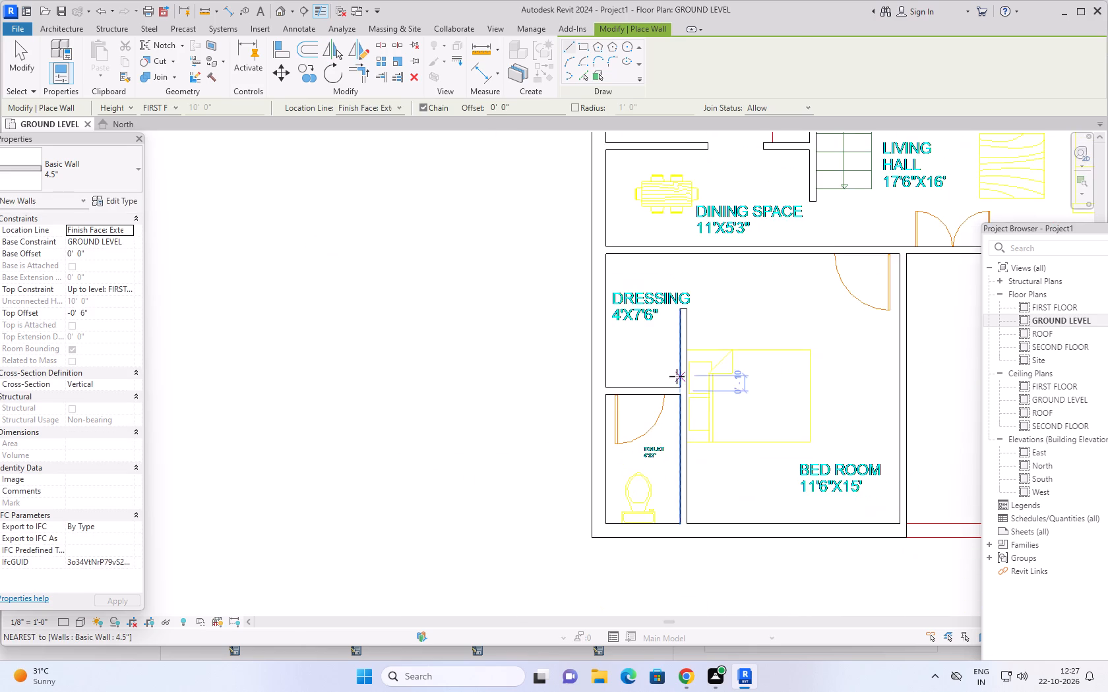
{"action": "scroll", "coordinate": [678, 376], "scroll_direction": "down", "scroll_amount": 8}
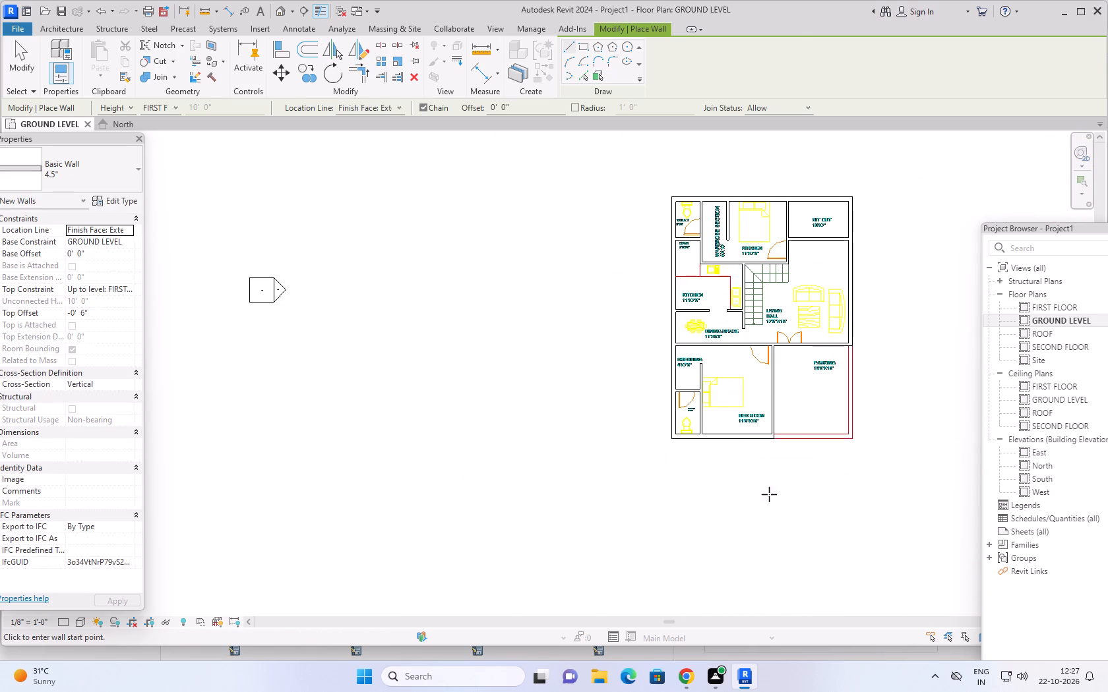
{"action": "middle_click_drag", "start_coordinate": [792, 503], "coordinate": [651, 517]}
{"action": "key", "text": "Escape"}
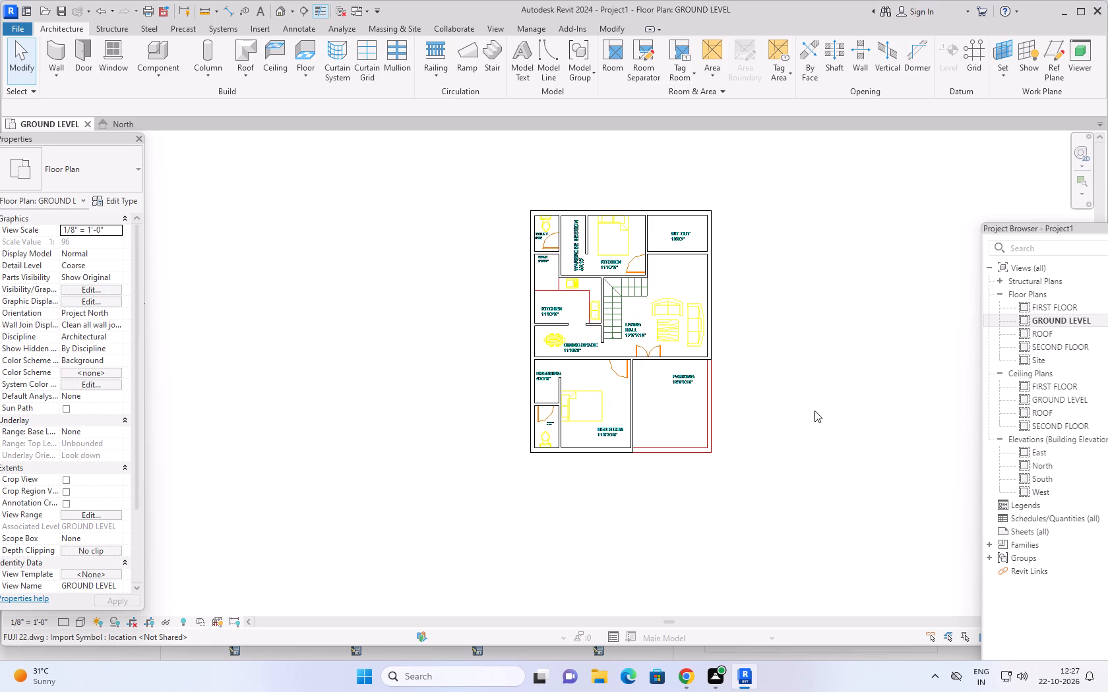
Look over the modelled ground level walls against the linked floor plan.
{"action": "scroll", "coordinate": [815, 393], "scroll_direction": "up", "scroll_amount": 1}
{"action": "middle_click_drag", "start_coordinate": [758, 299], "coordinate": [791, 339]}
{"action": "scroll", "coordinate": [663, 421], "scroll_direction": "up", "scroll_amount": 4}
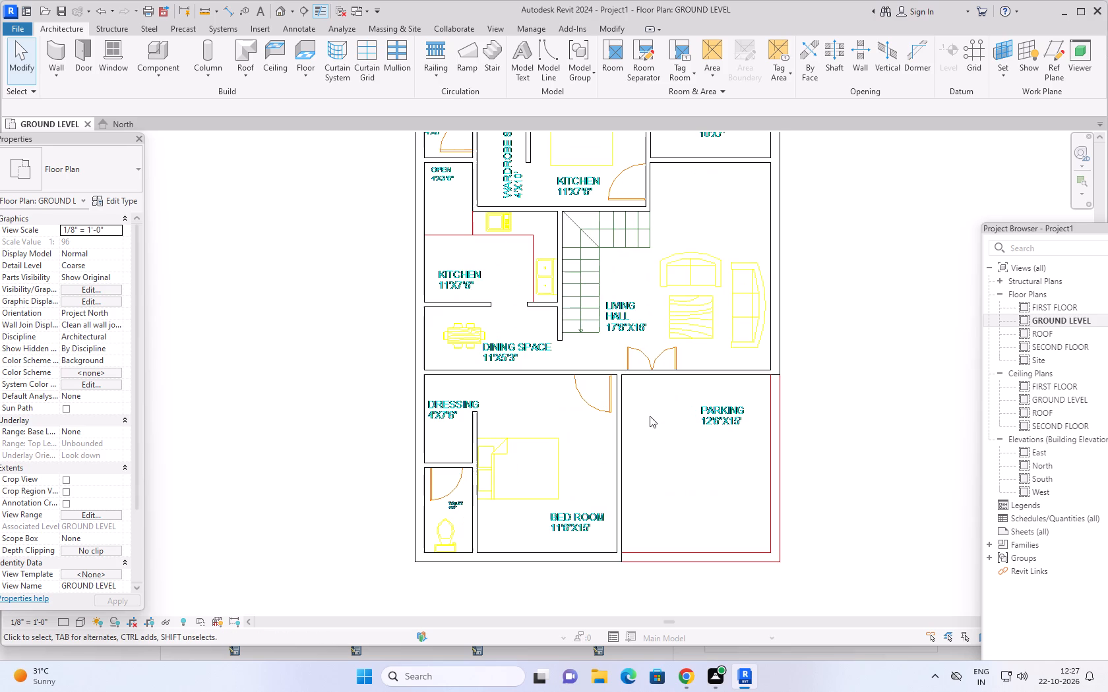
{"action": "key", "text": "Escape"}
{"action": "key", "text": "Escape"}
{"action": "key", "text": "Escape"}
{"action": "scroll", "coordinate": [835, 382], "scroll_direction": "down", "scroll_amount": 2}
{"action": "middle_click_drag", "start_coordinate": [844, 369], "coordinate": [844, 372]}
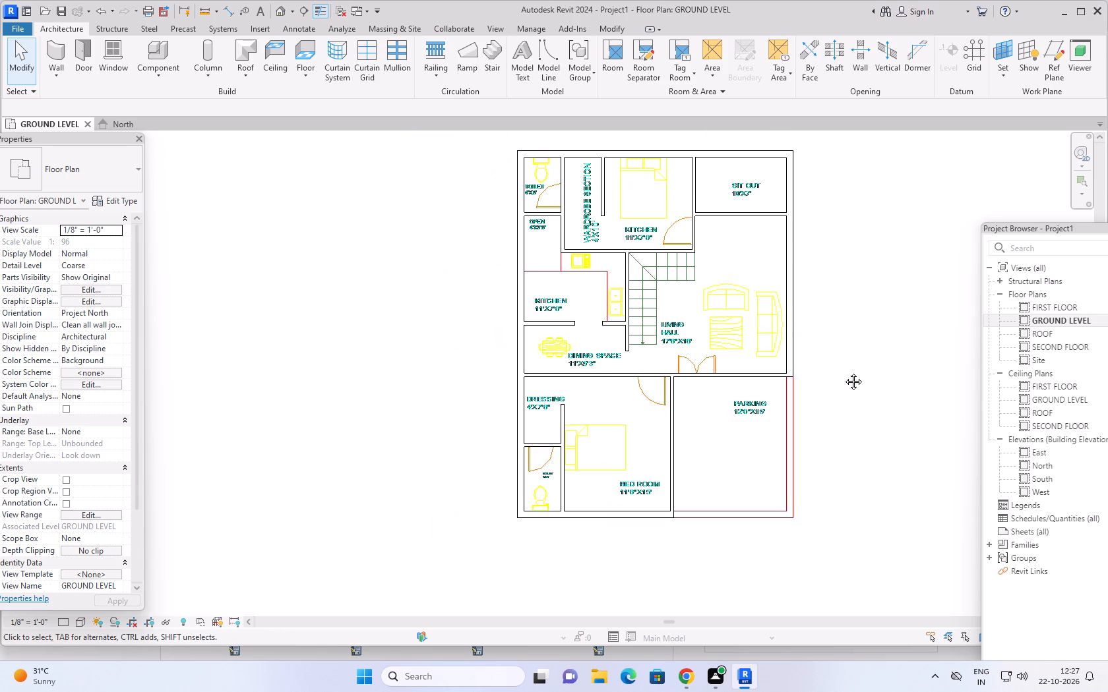
{"action": "middle_click_drag", "start_coordinate": [844, 372], "coordinate": [832, 389]}
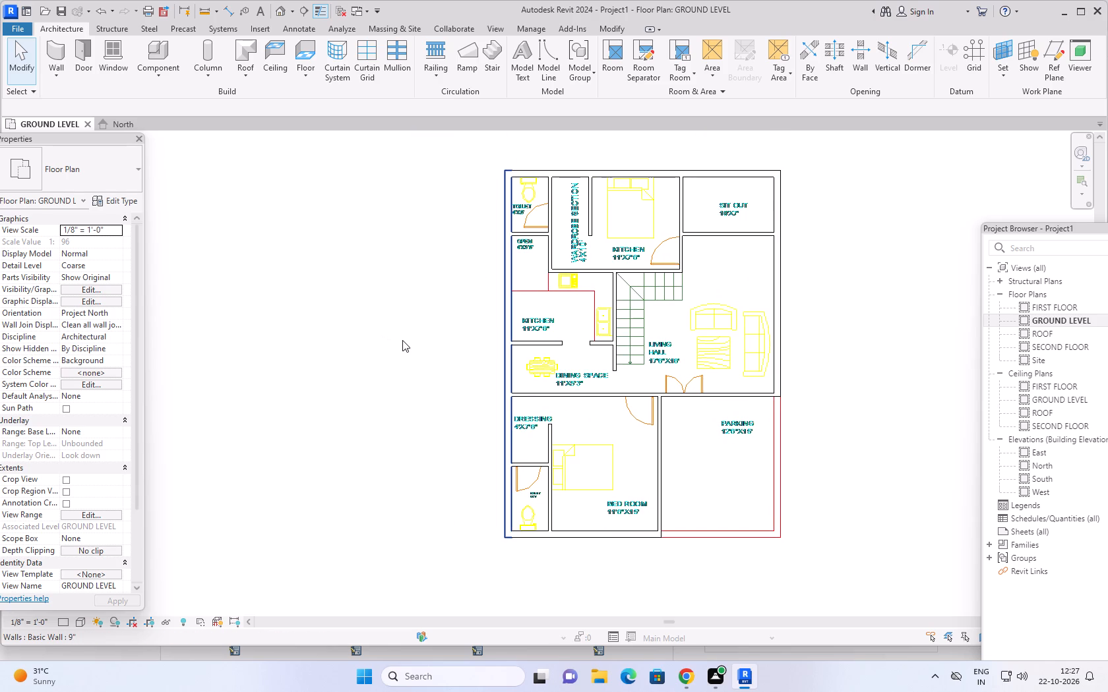
{"action": "middle_click_drag", "start_coordinate": [402, 340], "coordinate": [390, 318]}
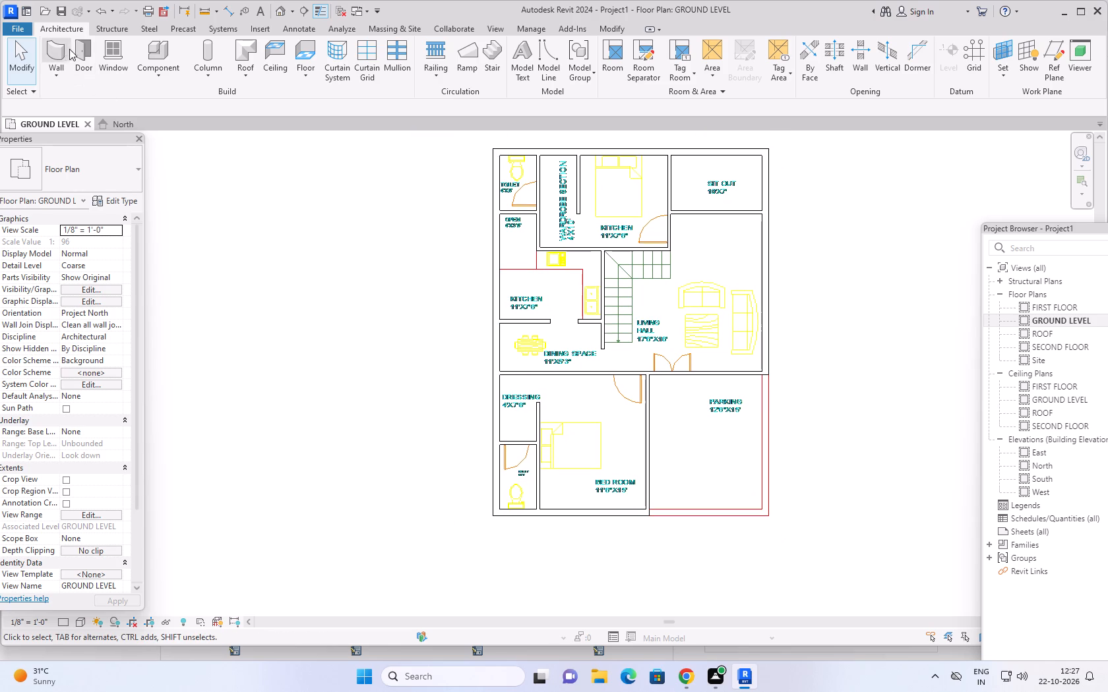
Start the Door tool with Single-Flush 36" x 84" and switch the ground level view to the Wireframe visual style.
{"action": "left_click", "coordinate": [84, 47]}
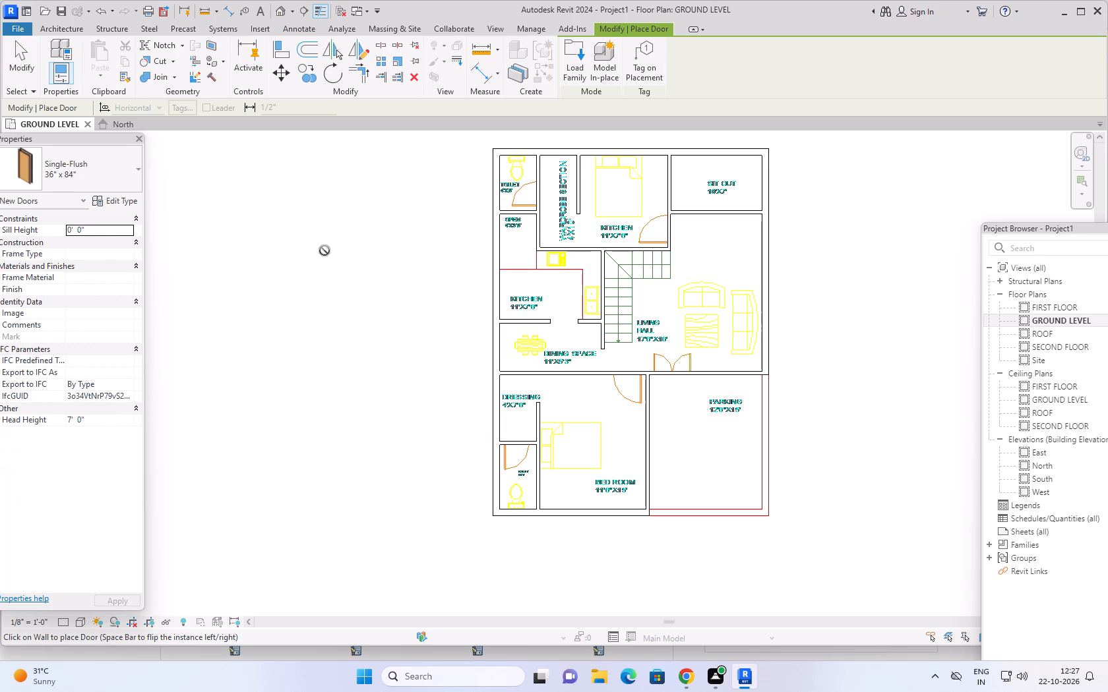
{"action": "scroll", "coordinate": [494, 355], "scroll_direction": "up", "scroll_amount": 5}
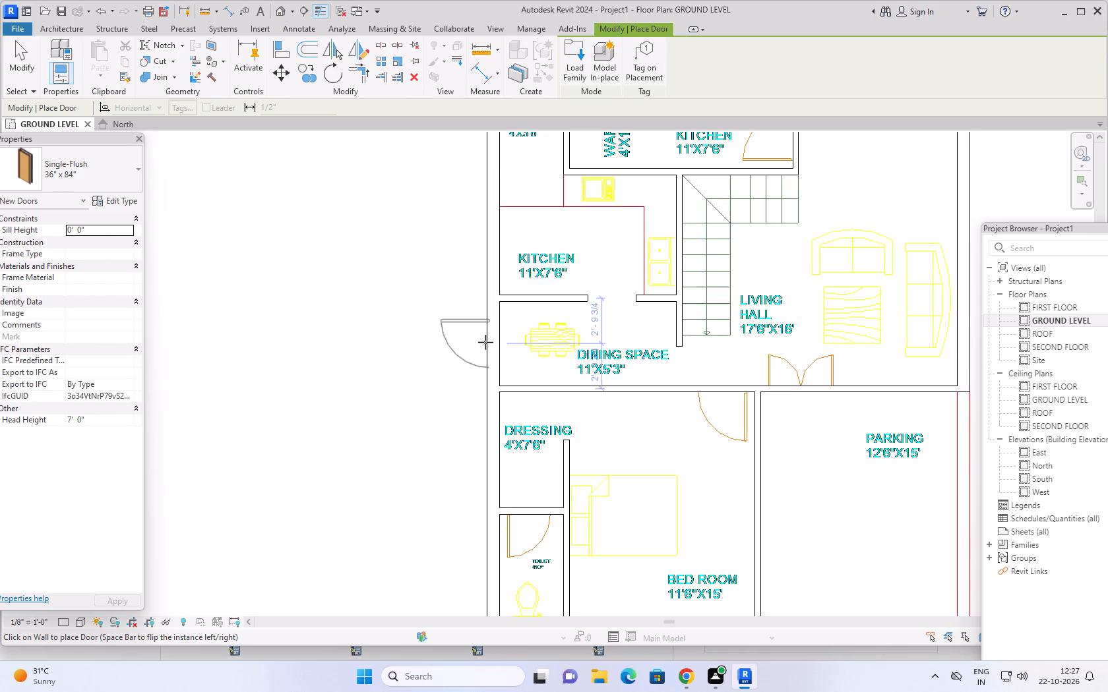
{"action": "scroll", "coordinate": [485, 342], "scroll_direction": "up", "scroll_amount": 4}
{"action": "scroll", "coordinate": [503, 308], "scroll_direction": "down", "scroll_amount": 6}
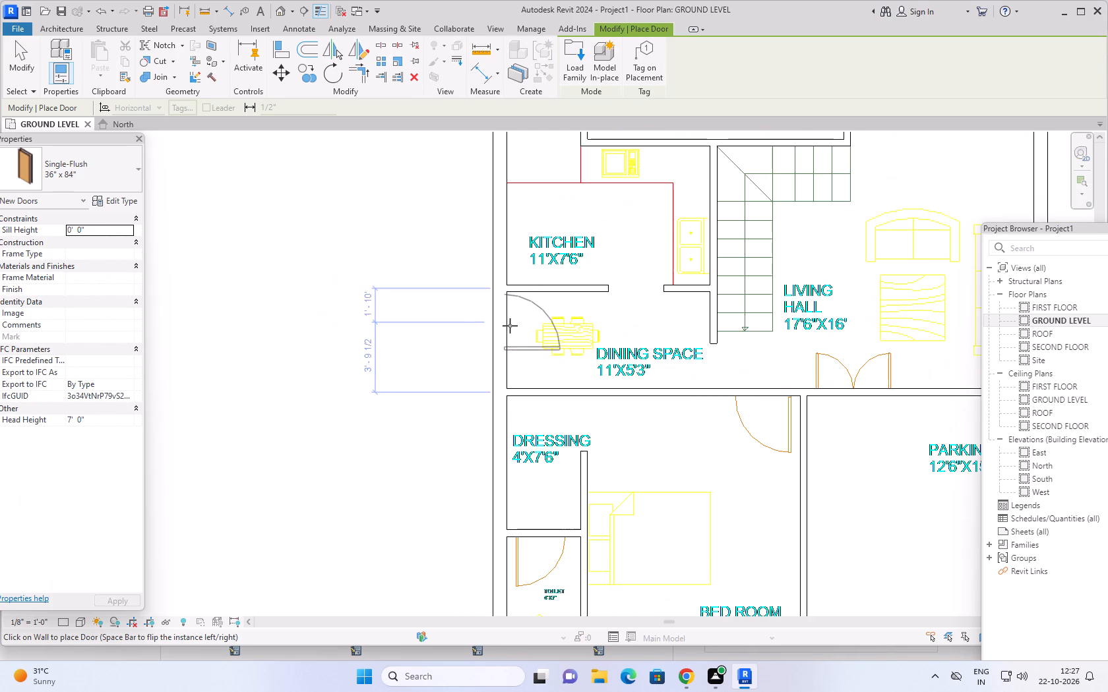
{"action": "scroll", "coordinate": [510, 326], "scroll_direction": "down", "scroll_amount": 3}
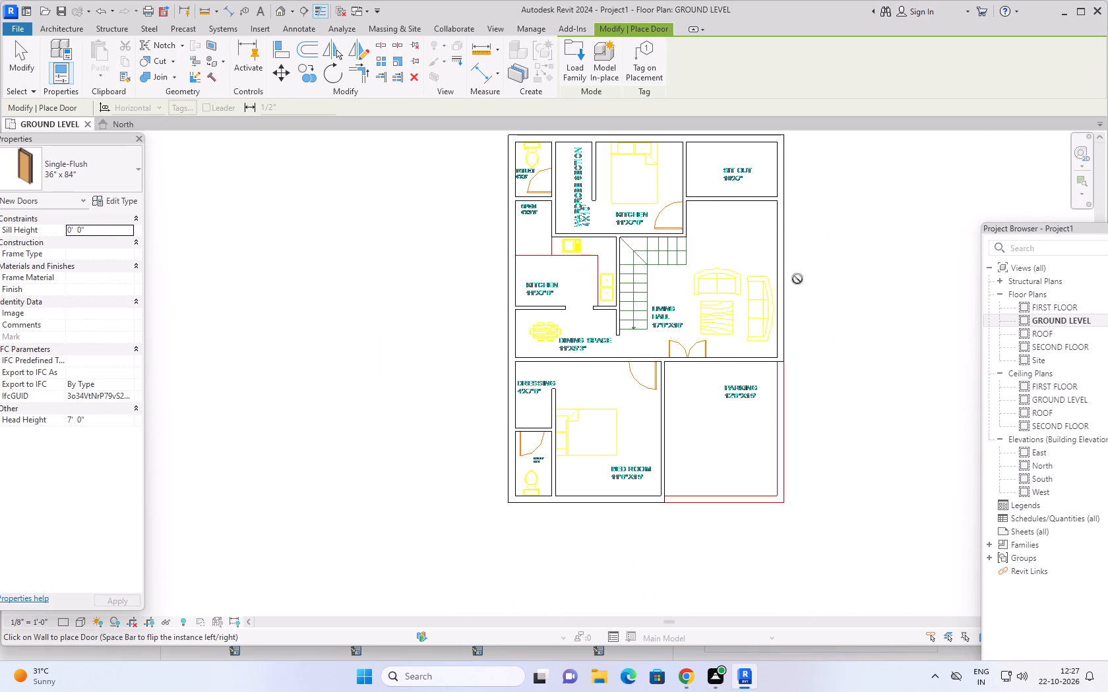
{"action": "scroll", "coordinate": [533, 447], "scroll_direction": "up", "scroll_amount": 2}
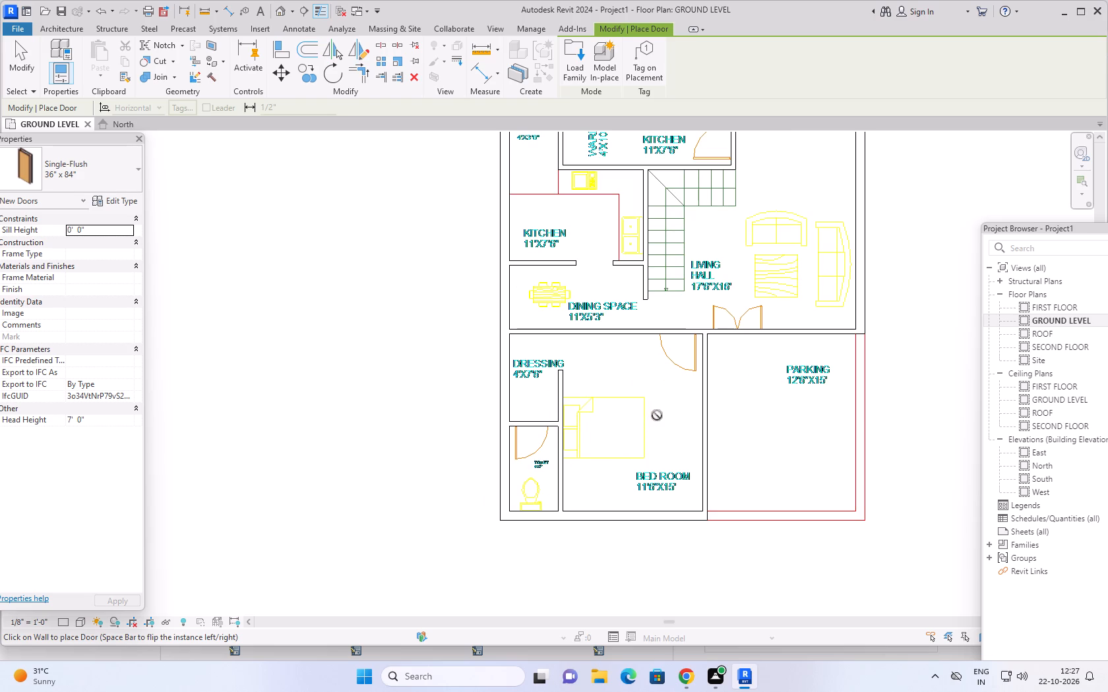
{"action": "left_click", "coordinate": [77, 617]}
{"action": "left_click", "coordinate": [131, 544]}
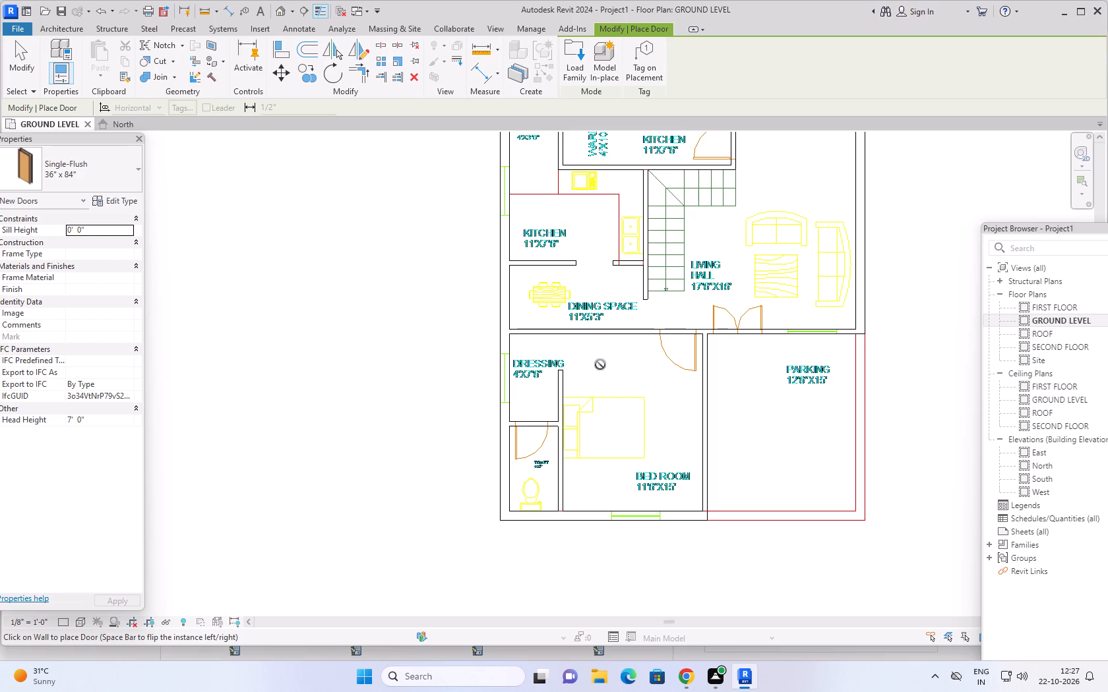
Place a flipped Single-Flush 36" x 84" door in the bed room's north wall, centred about 2'-6" from its east wall.
{"action": "scroll", "coordinate": [615, 370], "scroll_direction": "down", "scroll_amount": 4}
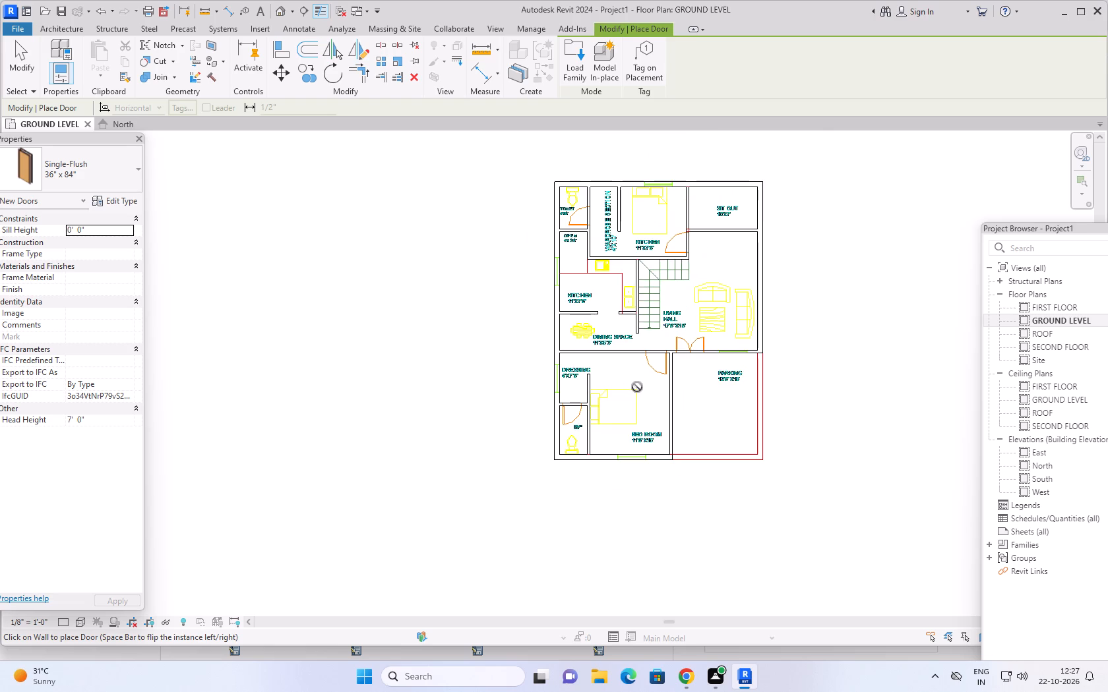
{"action": "middle_click_drag", "start_coordinate": [638, 386], "coordinate": [559, 407]}
{"action": "scroll", "coordinate": [570, 390], "scroll_direction": "up", "scroll_amount": 2}
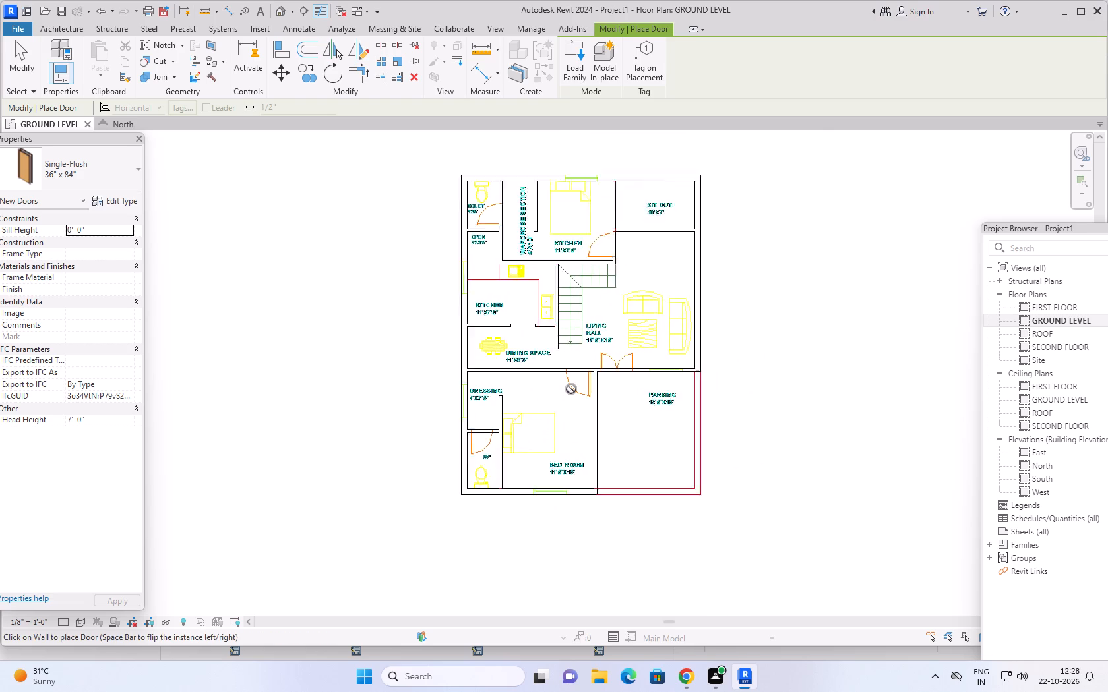
{"action": "scroll", "coordinate": [571, 389], "scroll_direction": "up", "scroll_amount": 9}
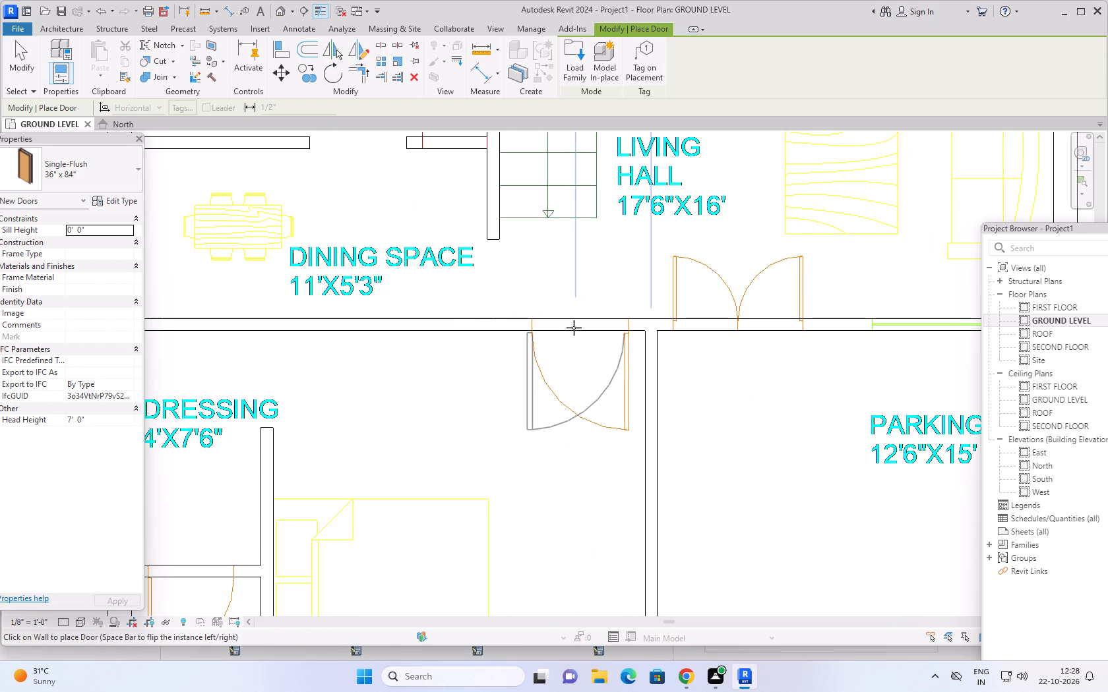
{"action": "key", "text": "space"}
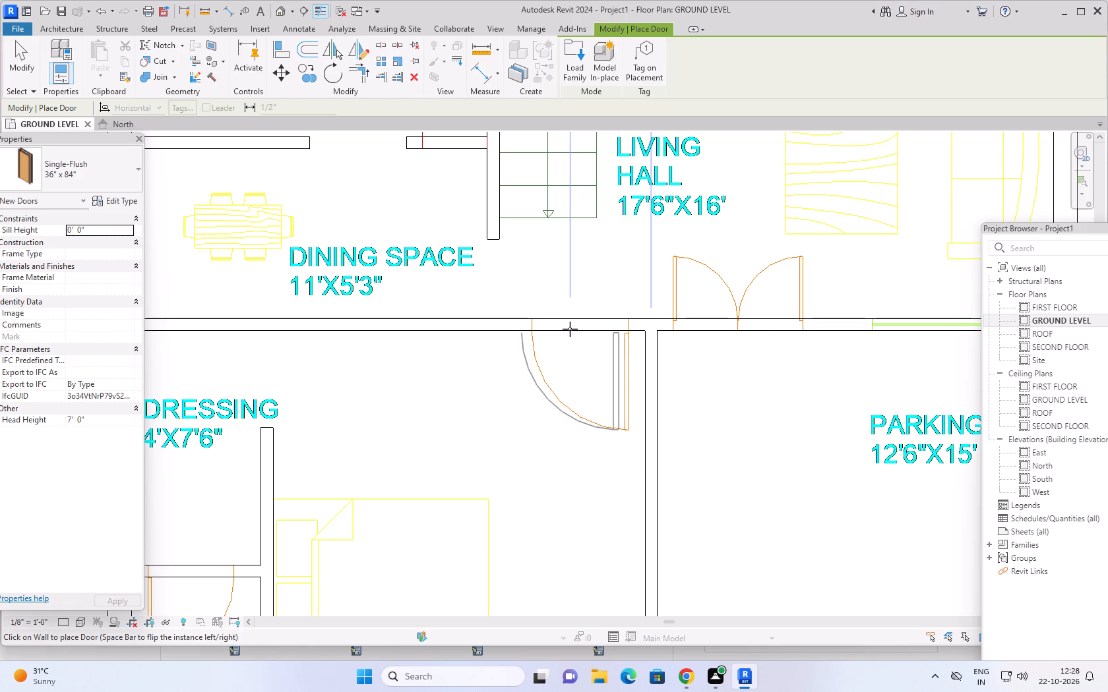
{"action": "left_click", "coordinate": [570, 329]}
Place a flipped Single-Flush 36" x 84" door in the dressing–toilet wall, hinged on the west side and swinging into the toilet.
{"action": "scroll", "coordinate": [539, 332], "scroll_direction": "down", "scroll_amount": 4}
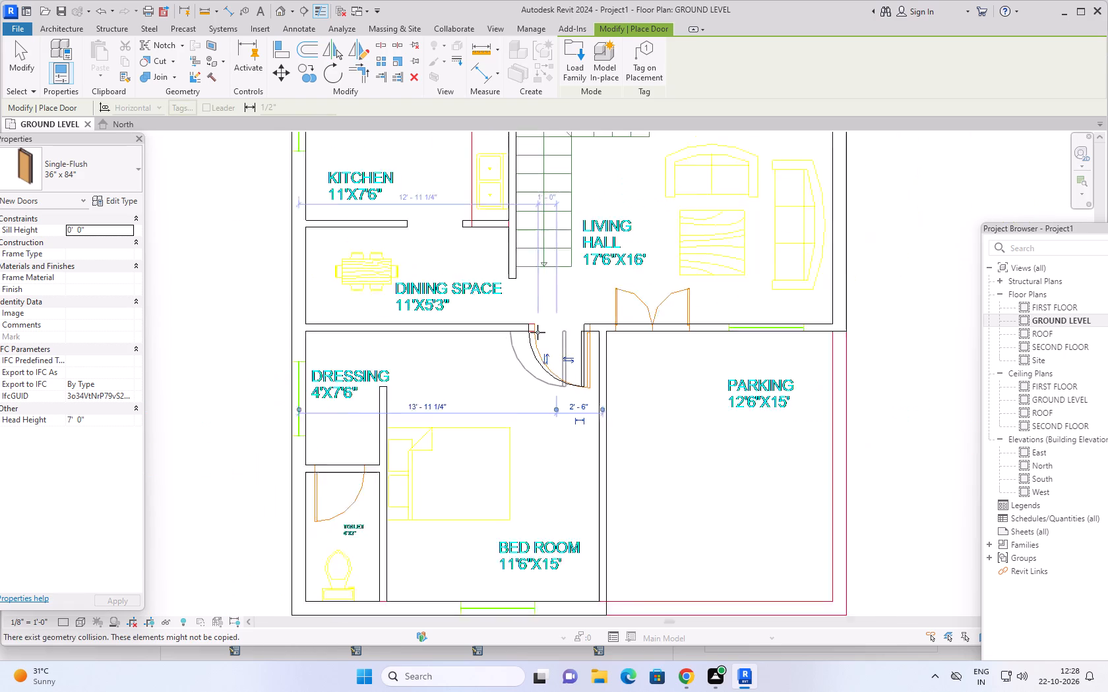
{"action": "scroll", "coordinate": [538, 332], "scroll_direction": "down", "scroll_amount": 5}
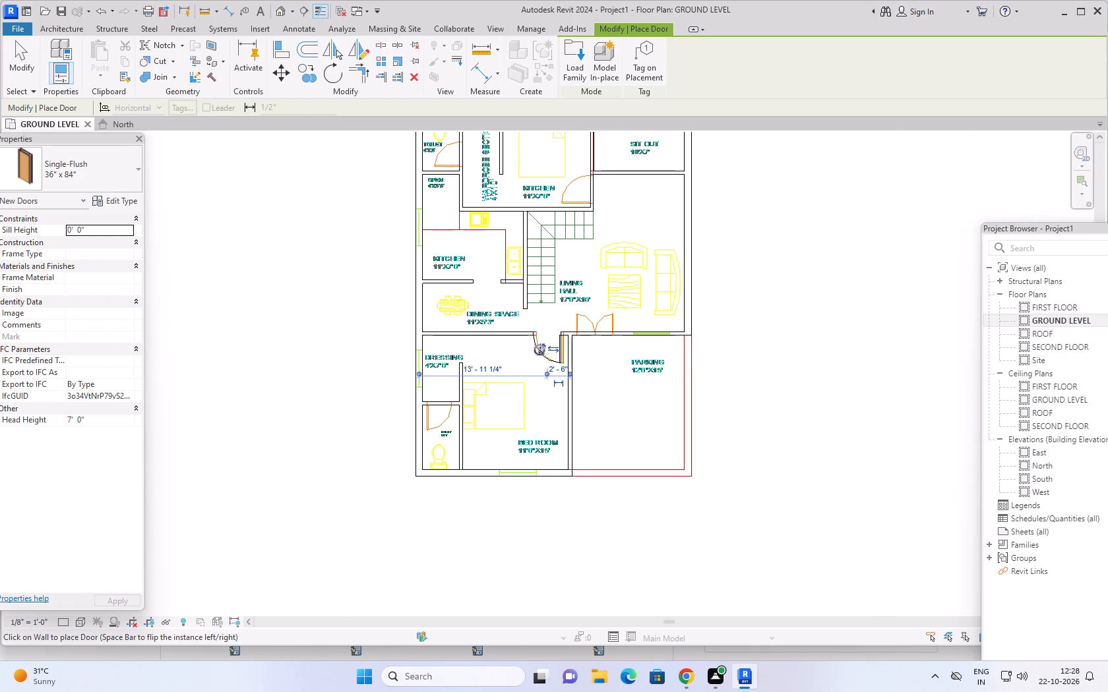
{"action": "scroll", "coordinate": [433, 412], "scroll_direction": "up", "scroll_amount": 2}
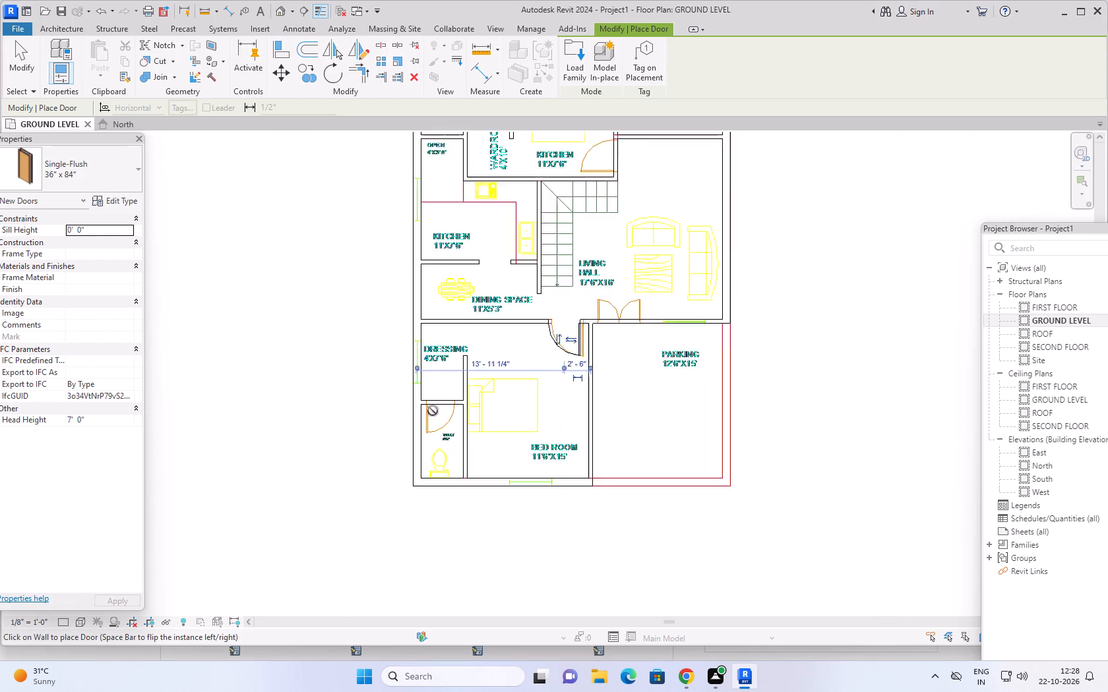
{"action": "scroll", "coordinate": [433, 411], "scroll_direction": "up", "scroll_amount": 10}
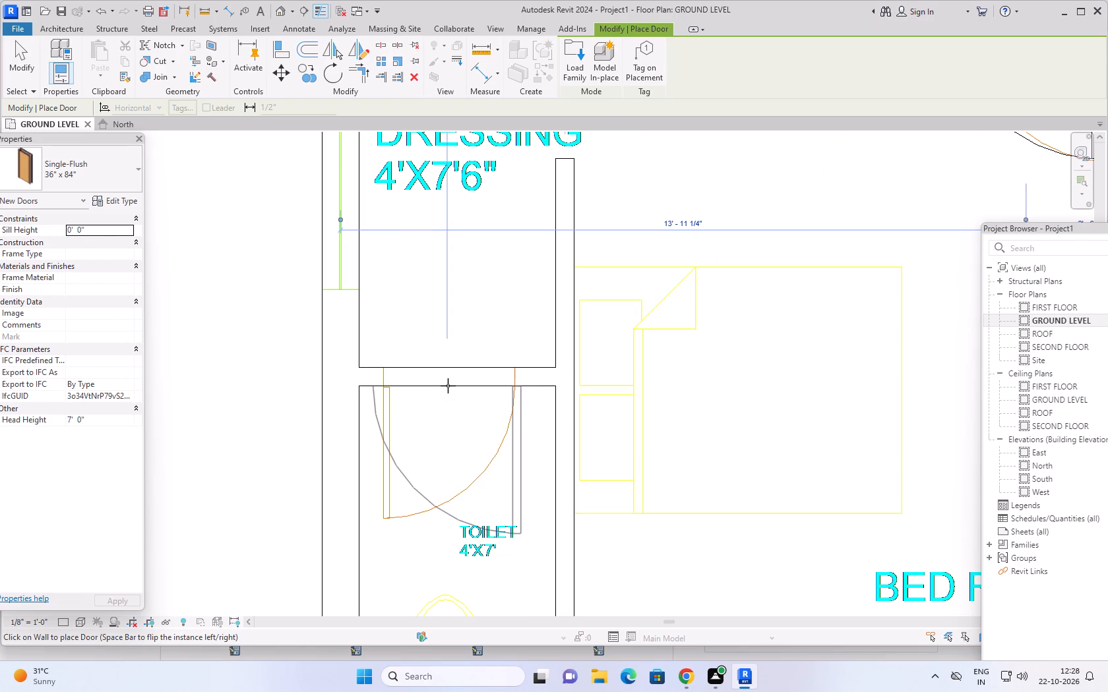
{"action": "key", "text": "space"}
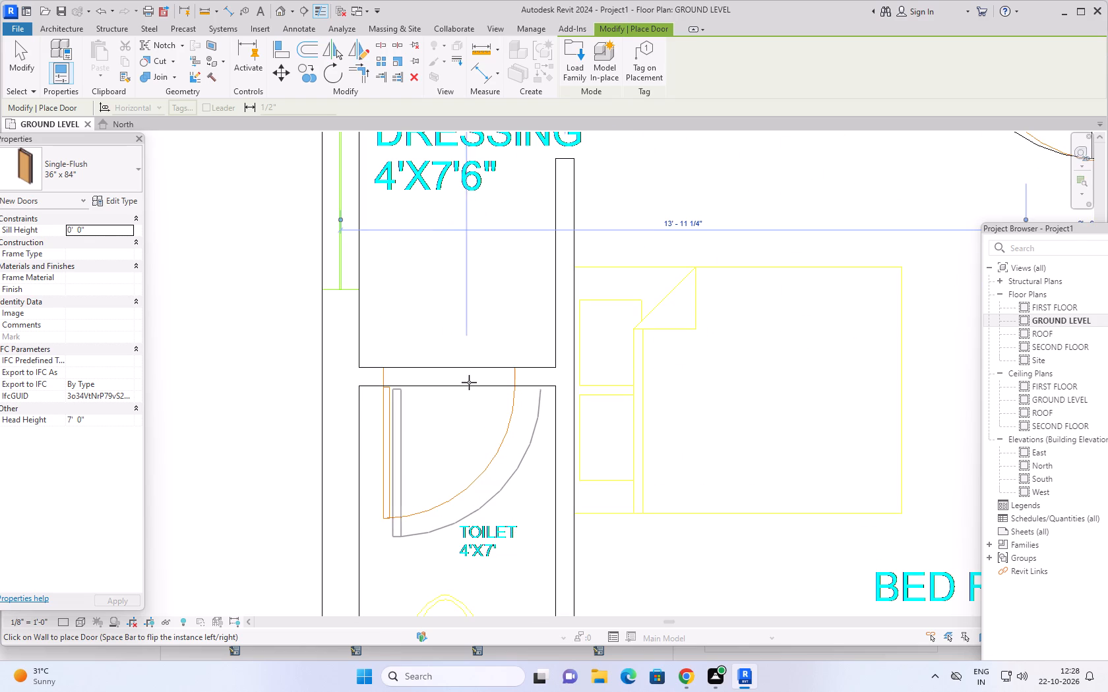
{"action": "left_click", "coordinate": [469, 382]}
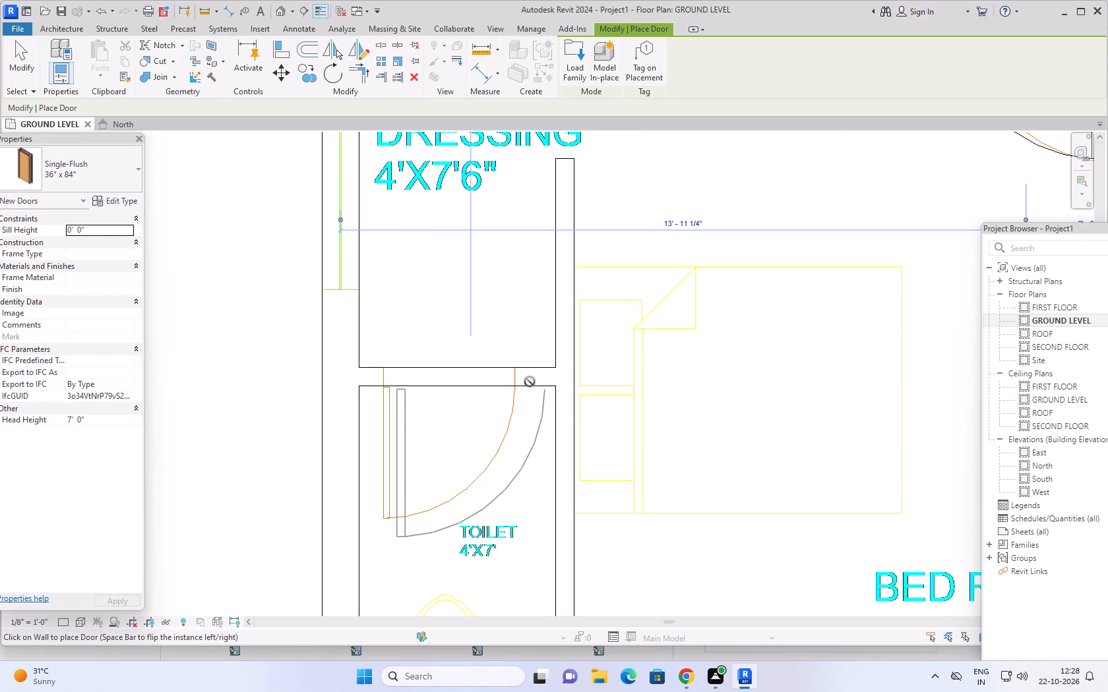
Place a flipped Single-Flush 36" x 84" door between the upper toilet and wardrobe section, swinging into the toilet, about 2'-7" from its south wall.
{"action": "scroll", "coordinate": [631, 364], "scroll_direction": "down", "scroll_amount": 16}
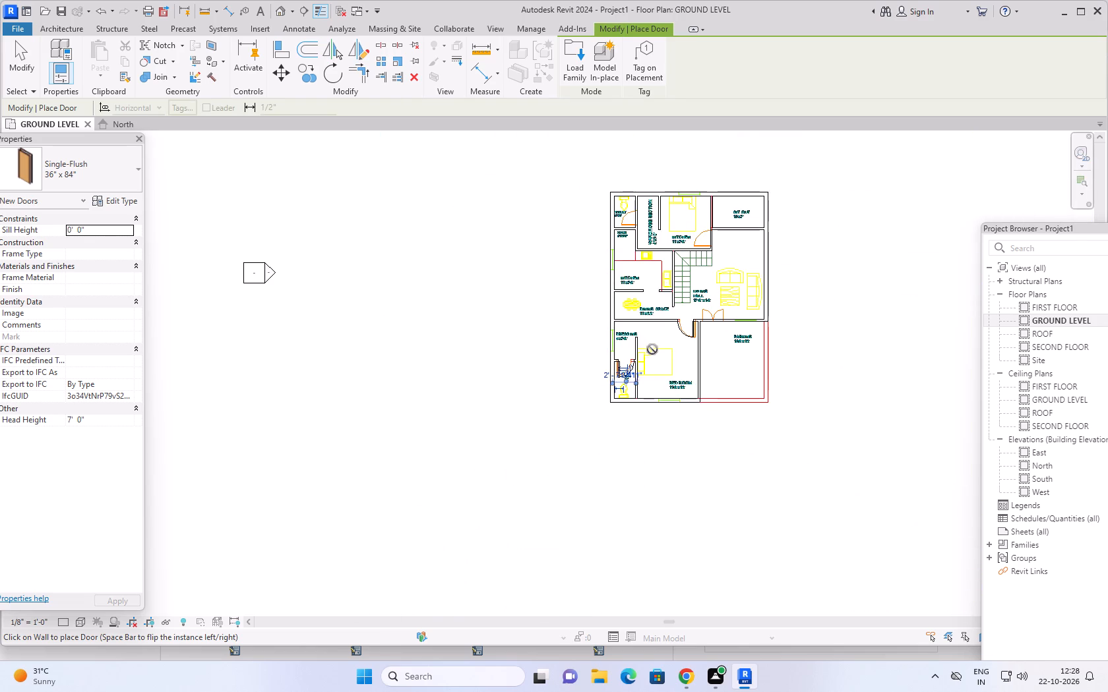
{"action": "middle_click_drag", "start_coordinate": [652, 349], "coordinate": [617, 438]}
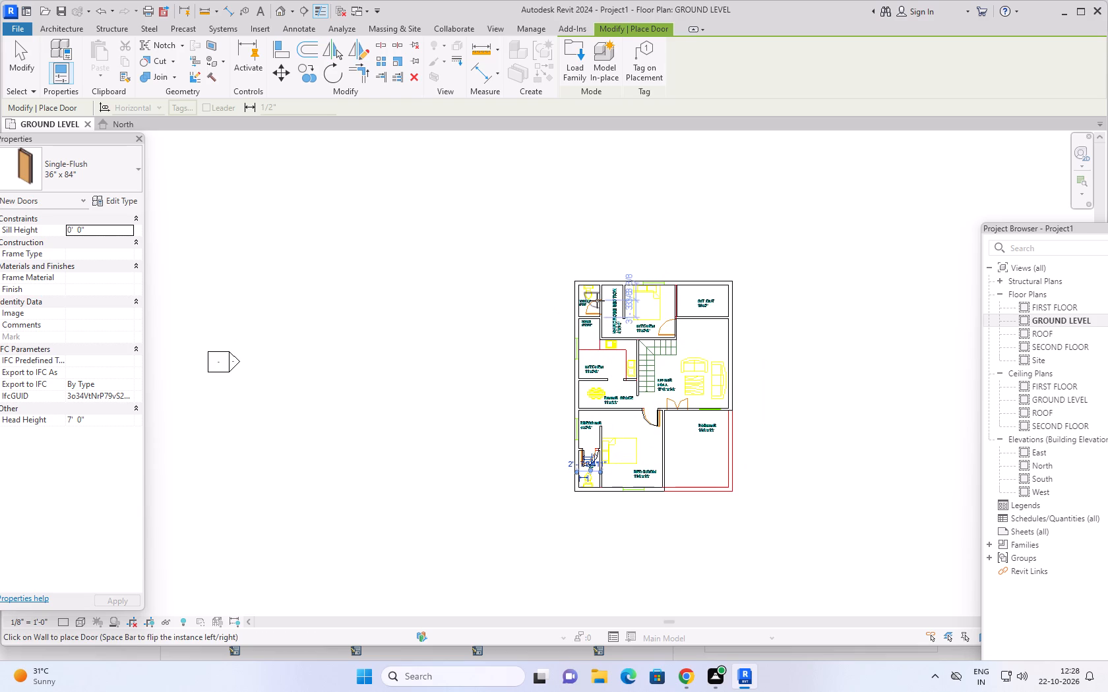
{"action": "scroll", "coordinate": [592, 302], "scroll_direction": "up", "scroll_amount": 12}
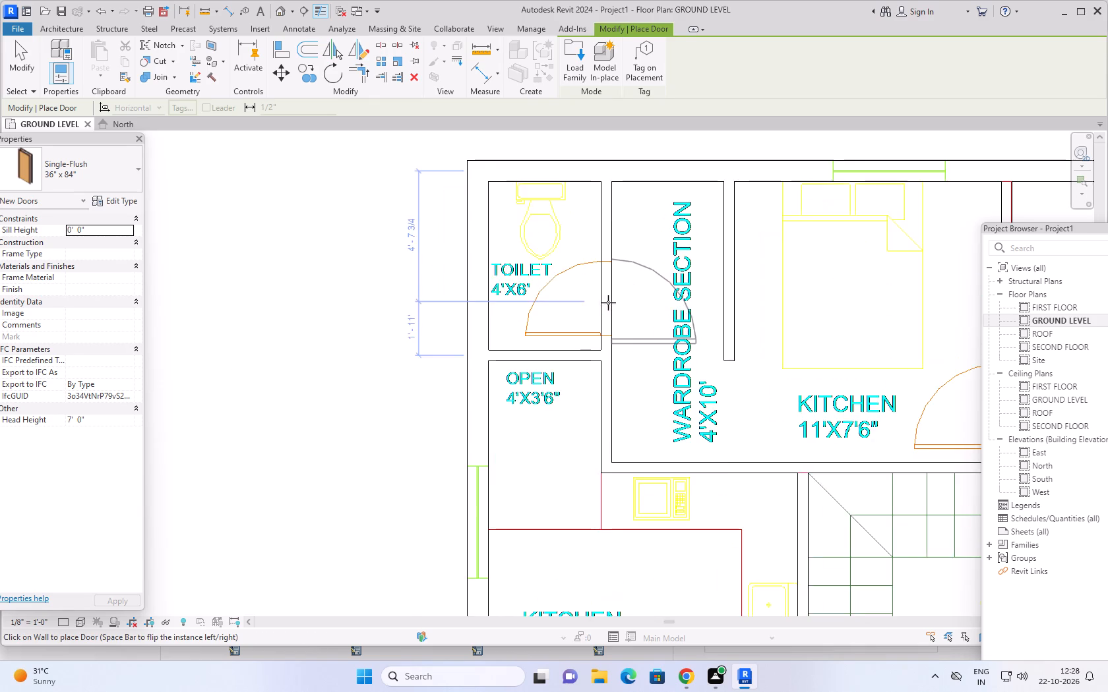
{"action": "scroll", "coordinate": [606, 302], "scroll_direction": "up", "scroll_amount": 3}
{"action": "key", "text": "space"}
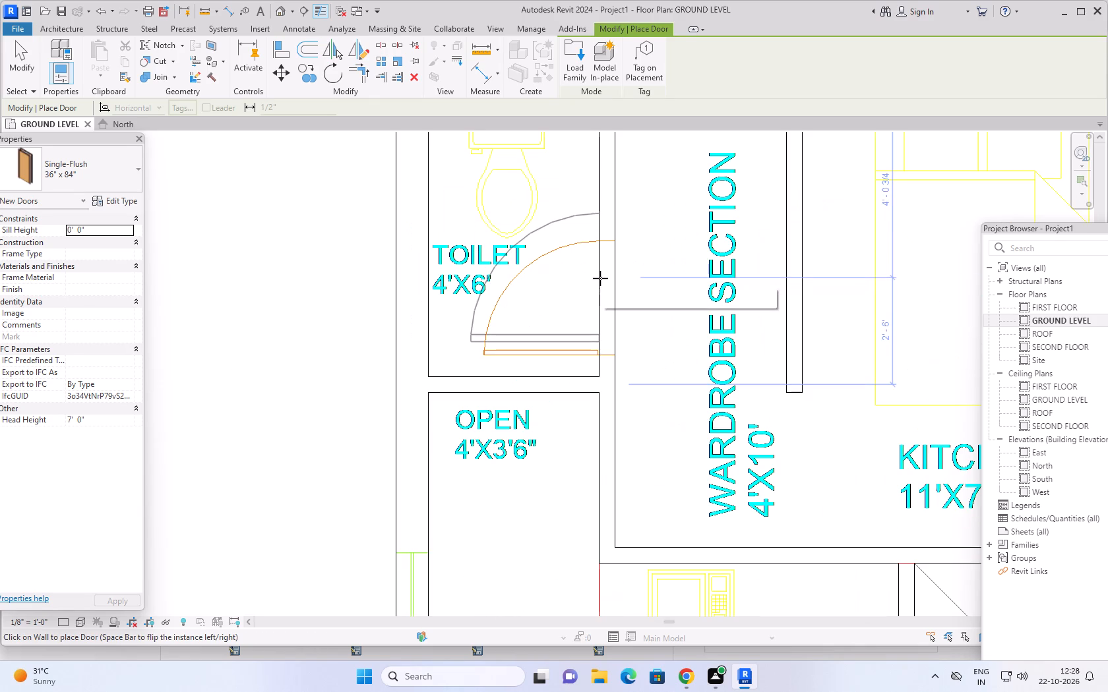
{"action": "left_click", "coordinate": [603, 274]}
Place a Single-Flush 36" x 84" door between the upper kitchen and living hall, hinged south, swinging into the kitchen, about 2'-3" from its south wall.
{"action": "scroll", "coordinate": [663, 328], "scroll_direction": "down", "scroll_amount": 1}
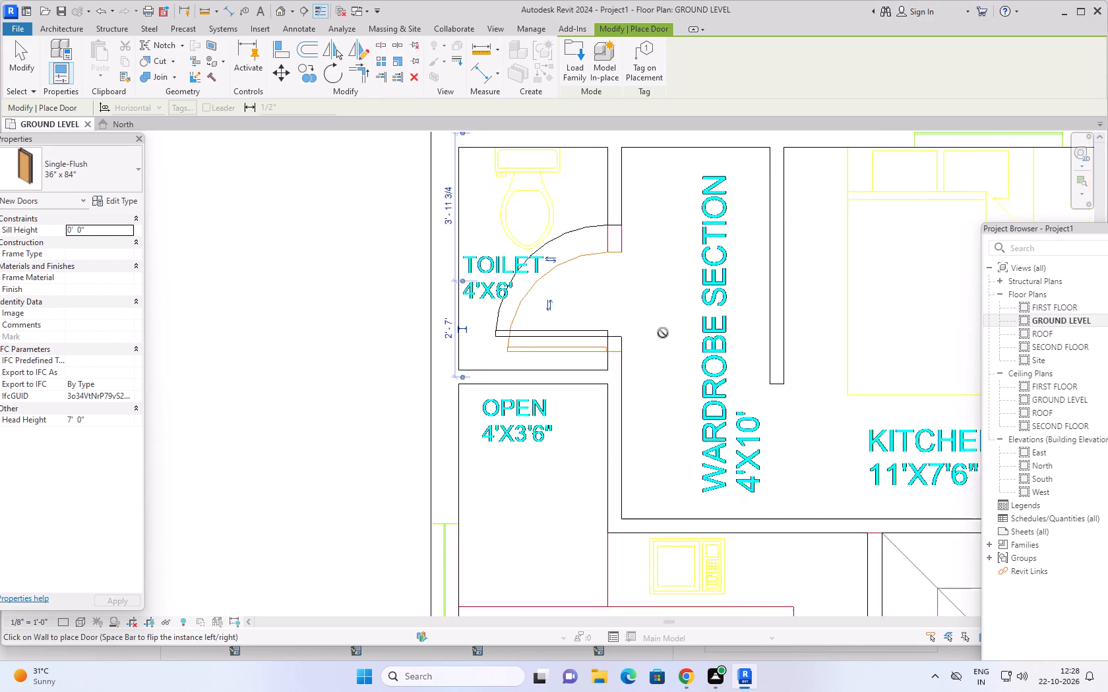
{"action": "scroll", "coordinate": [663, 333], "scroll_direction": "down", "scroll_amount": 5}
{"action": "scroll", "coordinate": [708, 364], "scroll_direction": "down", "scroll_amount": 3}
{"action": "middle_click_drag", "start_coordinate": [731, 350], "coordinate": [642, 330]}
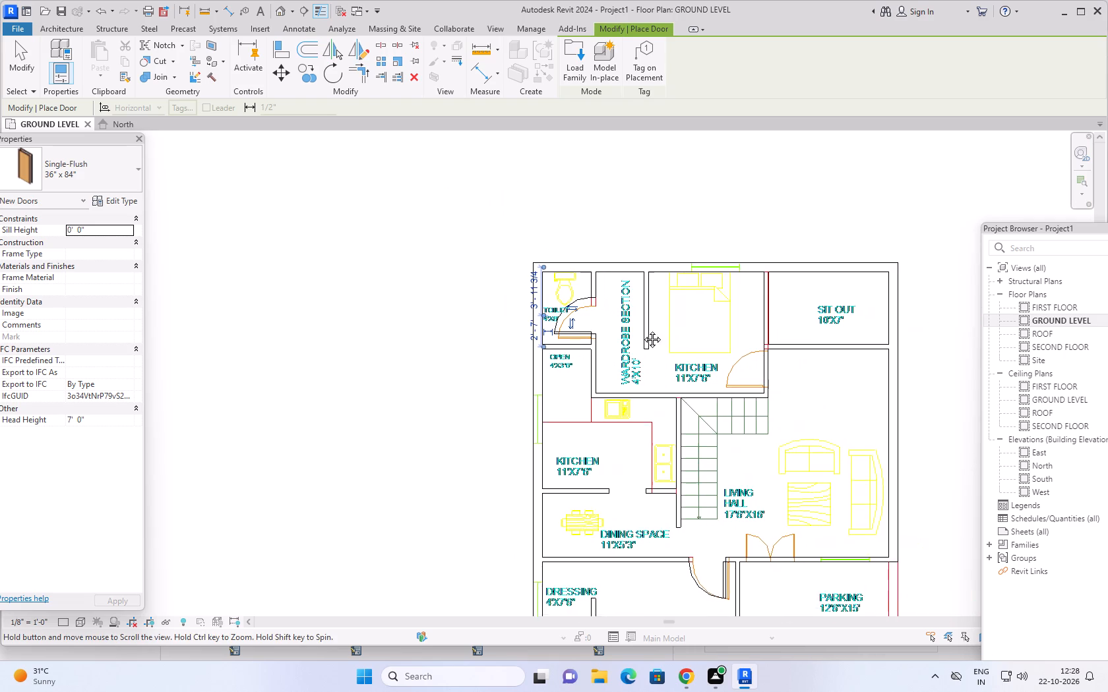
{"action": "middle_click_drag", "start_coordinate": [642, 330], "coordinate": [585, 315]}
{"action": "scroll", "coordinate": [691, 345], "scroll_direction": "up", "scroll_amount": 8}
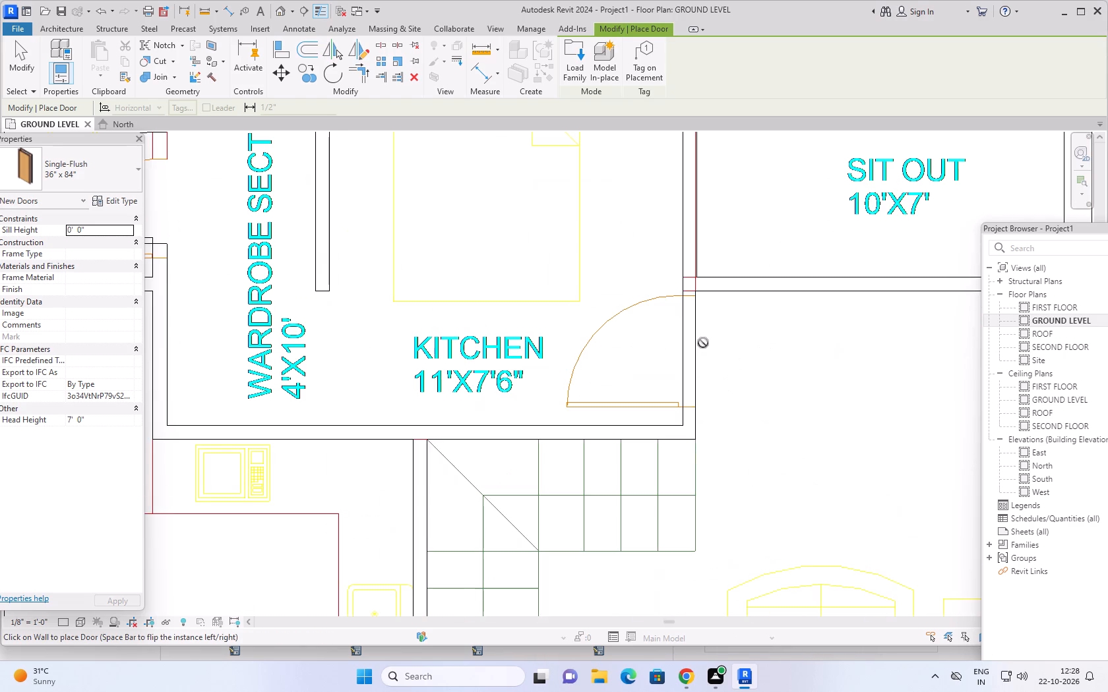
{"action": "scroll", "coordinate": [711, 343], "scroll_direction": "up", "scroll_amount": 5}
{"action": "scroll", "coordinate": [712, 343], "scroll_direction": "down", "scroll_amount": 4}
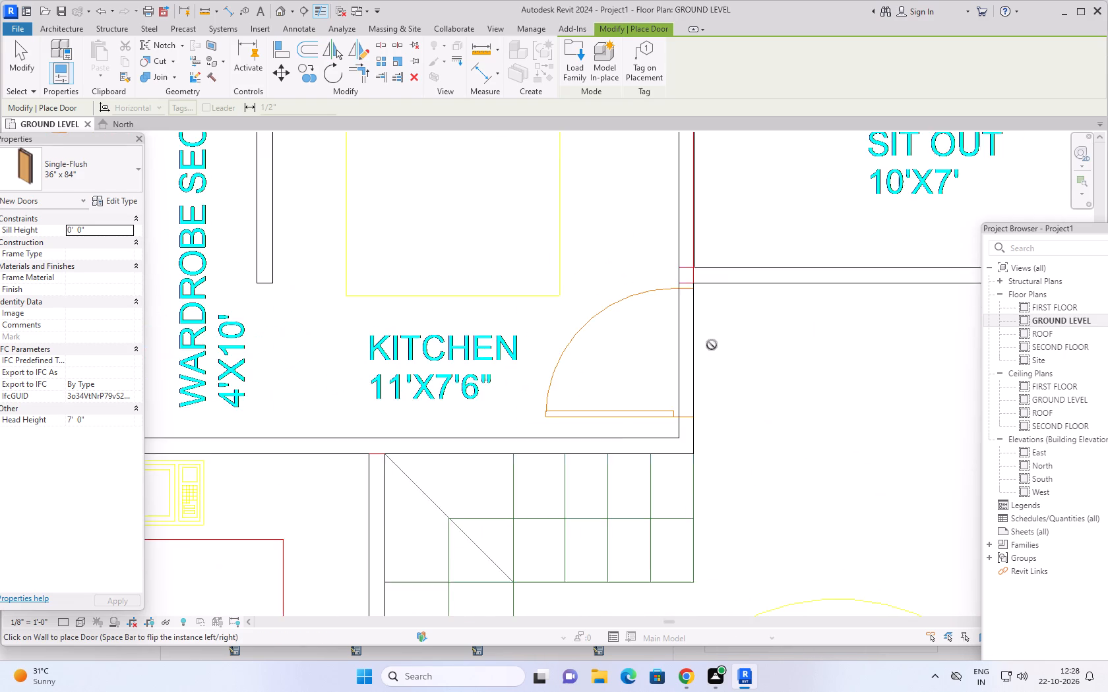
{"action": "scroll", "coordinate": [714, 347], "scroll_direction": "down", "scroll_amount": 2}
{"action": "middle_click_drag", "start_coordinate": [712, 349], "coordinate": [604, 415]}
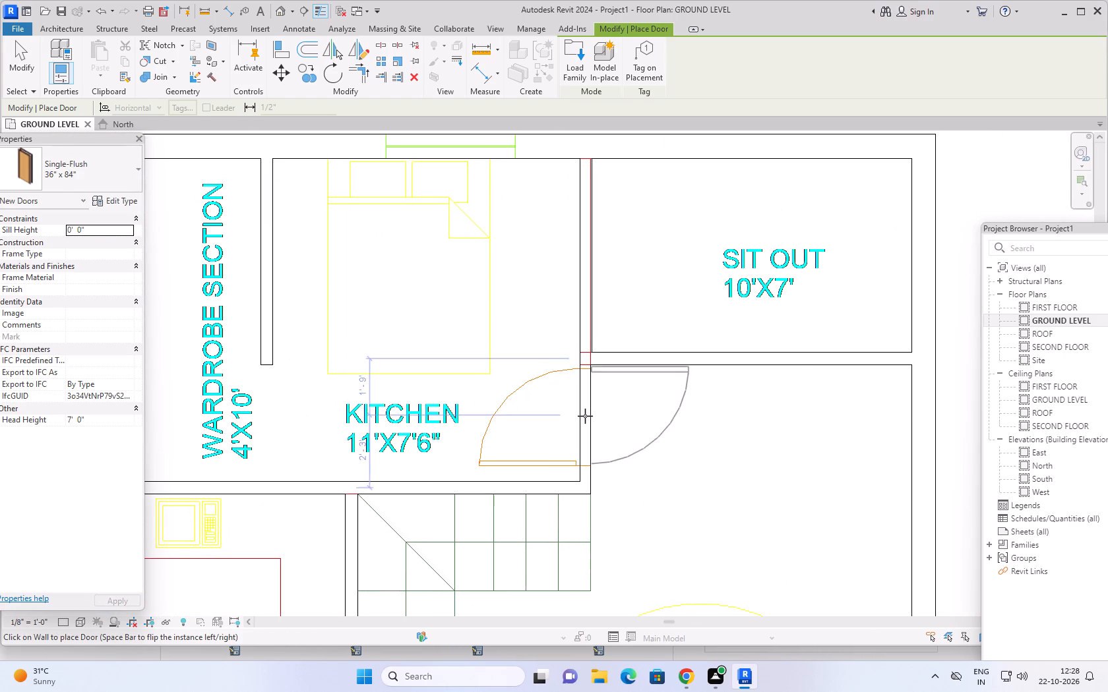
{"action": "scroll", "coordinate": [584, 416], "scroll_direction": "up", "scroll_amount": 9}
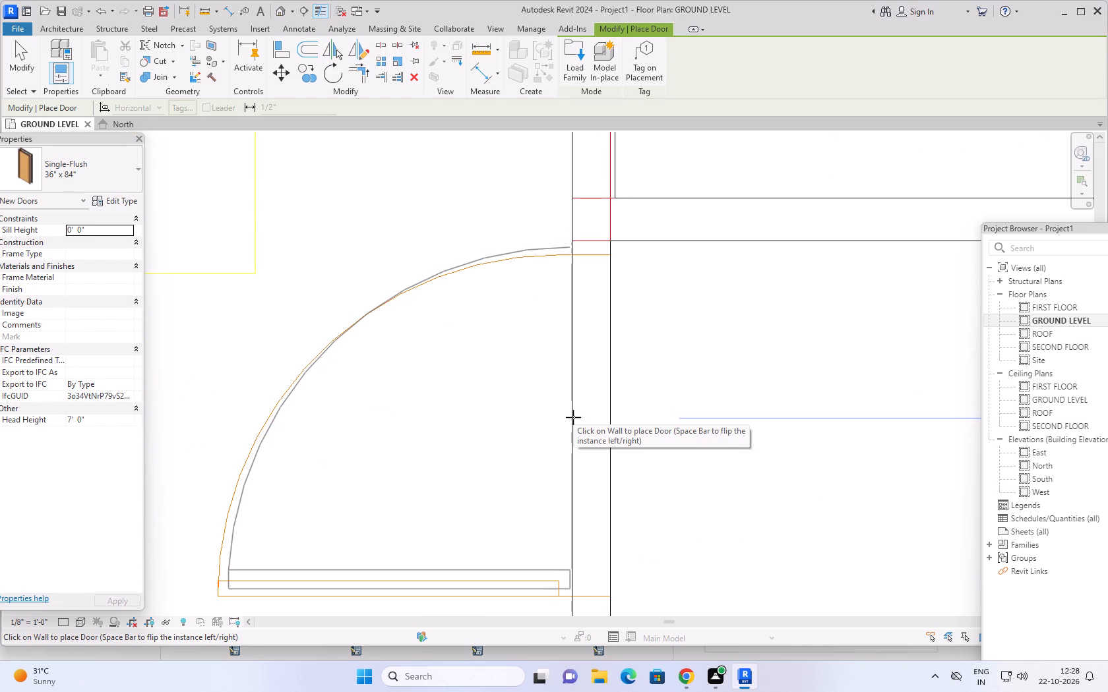
{"action": "left_click", "coordinate": [573, 417]}
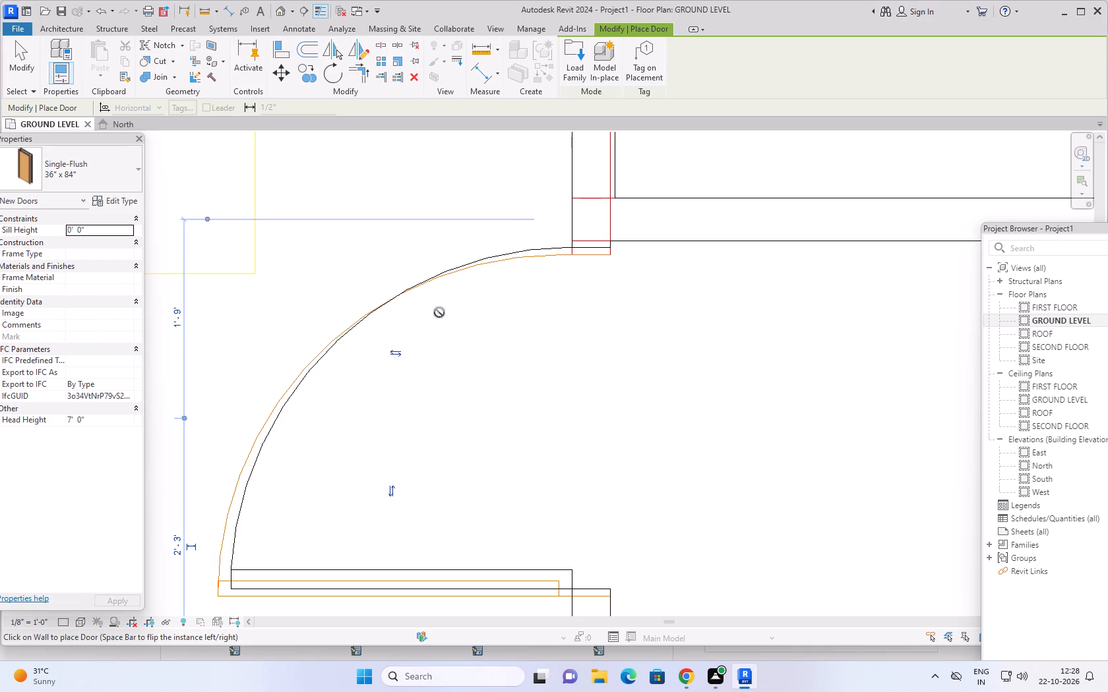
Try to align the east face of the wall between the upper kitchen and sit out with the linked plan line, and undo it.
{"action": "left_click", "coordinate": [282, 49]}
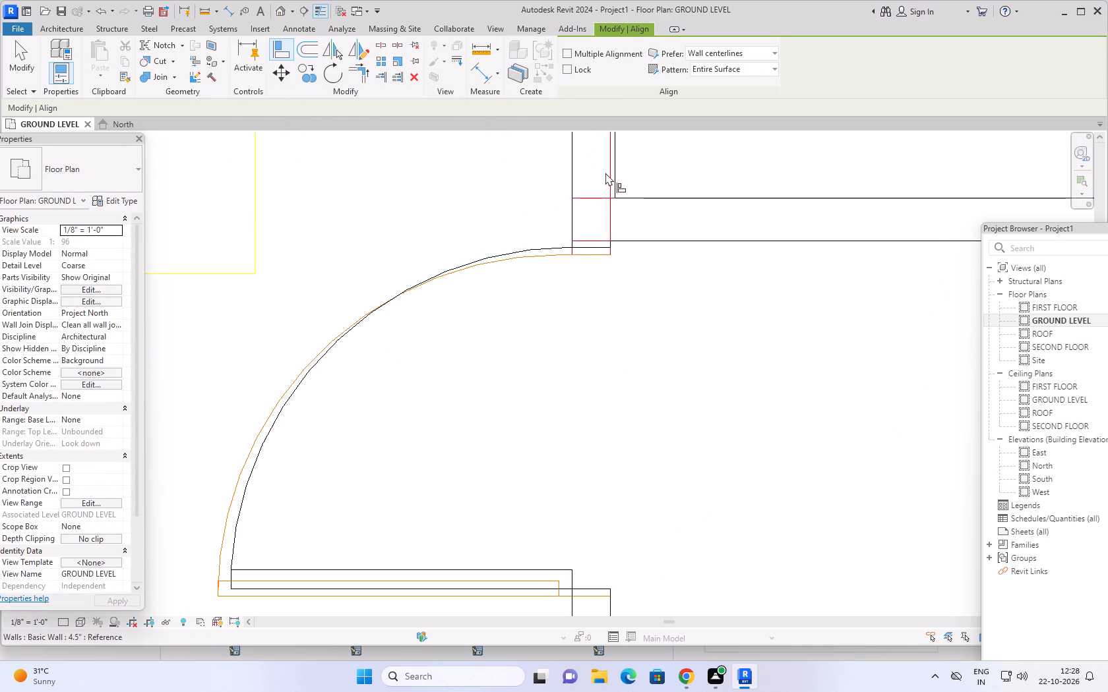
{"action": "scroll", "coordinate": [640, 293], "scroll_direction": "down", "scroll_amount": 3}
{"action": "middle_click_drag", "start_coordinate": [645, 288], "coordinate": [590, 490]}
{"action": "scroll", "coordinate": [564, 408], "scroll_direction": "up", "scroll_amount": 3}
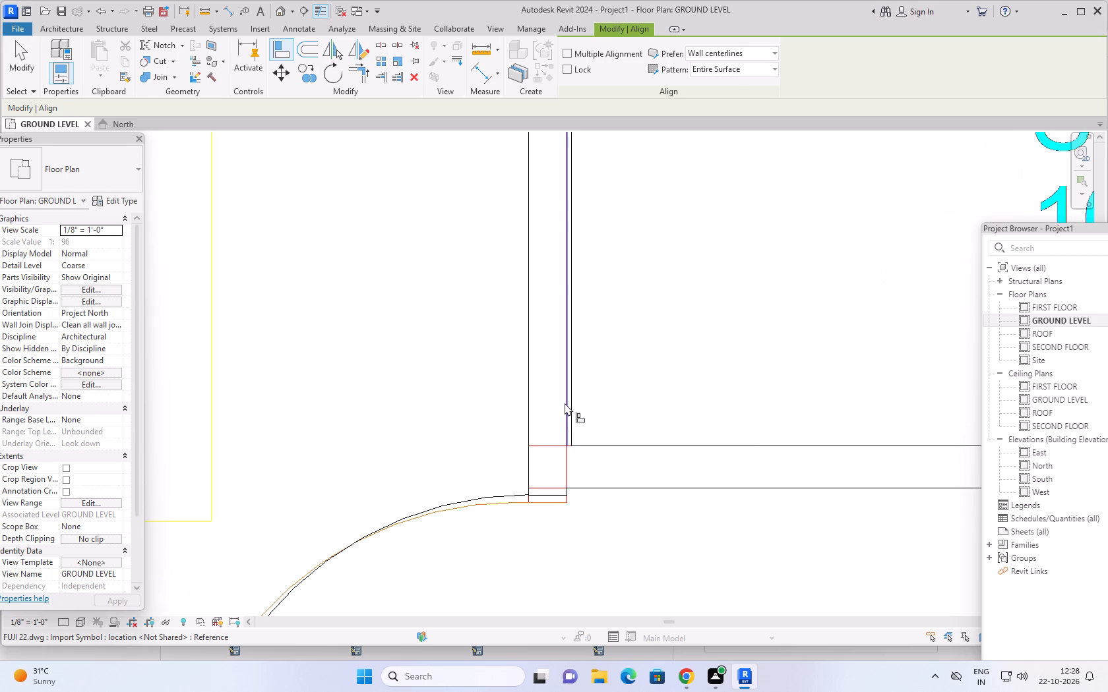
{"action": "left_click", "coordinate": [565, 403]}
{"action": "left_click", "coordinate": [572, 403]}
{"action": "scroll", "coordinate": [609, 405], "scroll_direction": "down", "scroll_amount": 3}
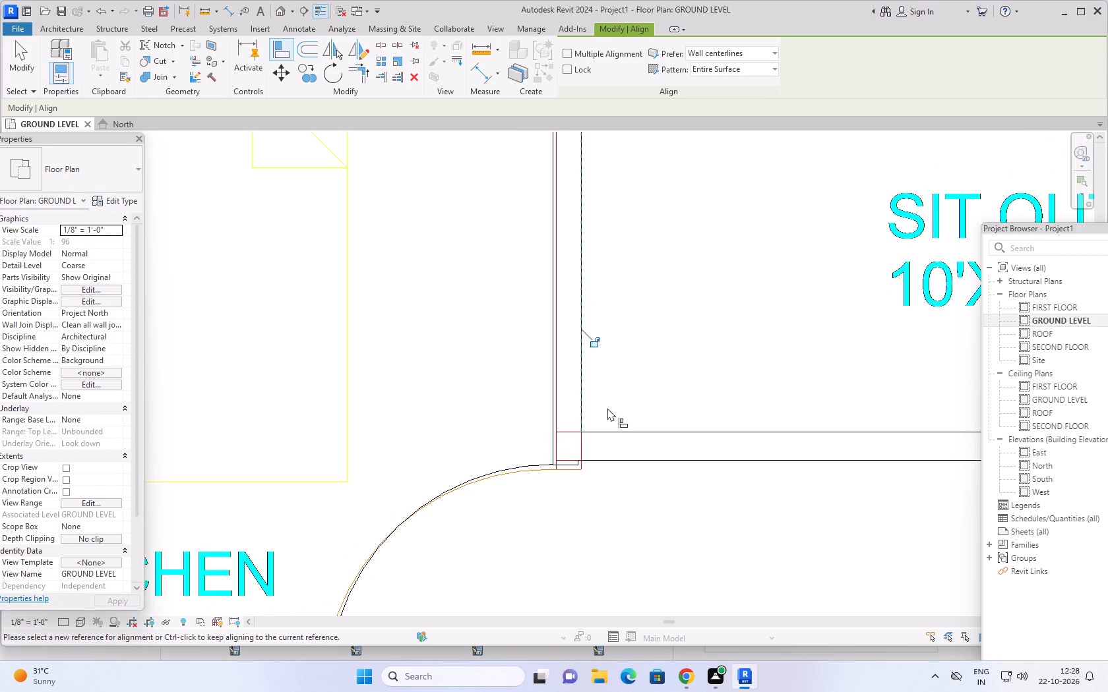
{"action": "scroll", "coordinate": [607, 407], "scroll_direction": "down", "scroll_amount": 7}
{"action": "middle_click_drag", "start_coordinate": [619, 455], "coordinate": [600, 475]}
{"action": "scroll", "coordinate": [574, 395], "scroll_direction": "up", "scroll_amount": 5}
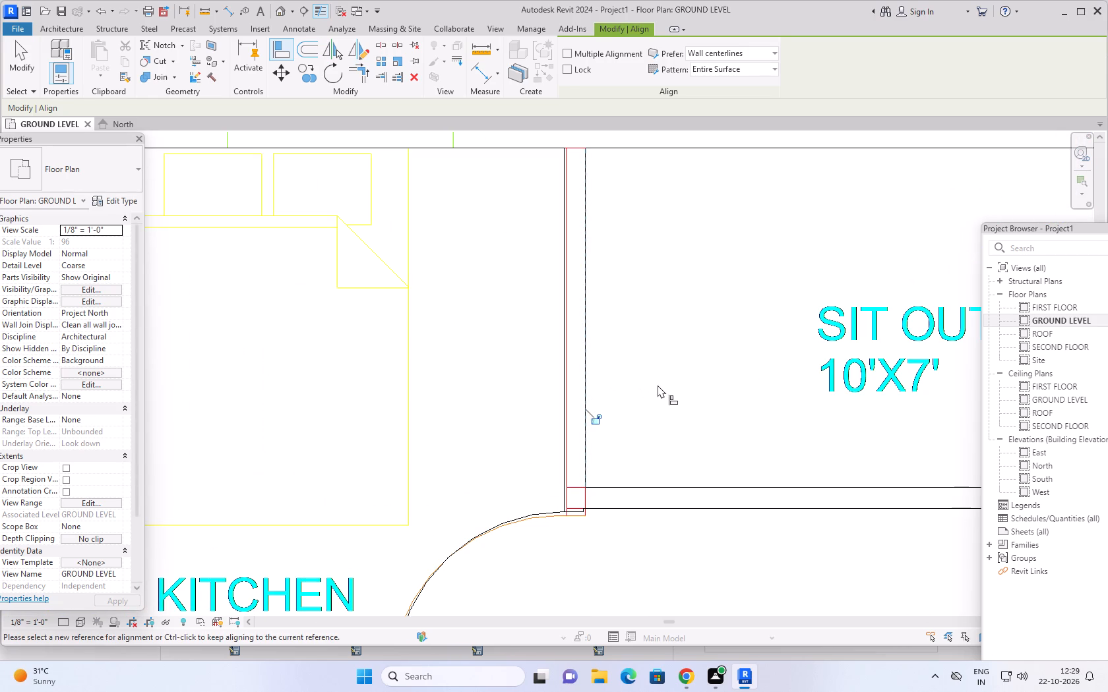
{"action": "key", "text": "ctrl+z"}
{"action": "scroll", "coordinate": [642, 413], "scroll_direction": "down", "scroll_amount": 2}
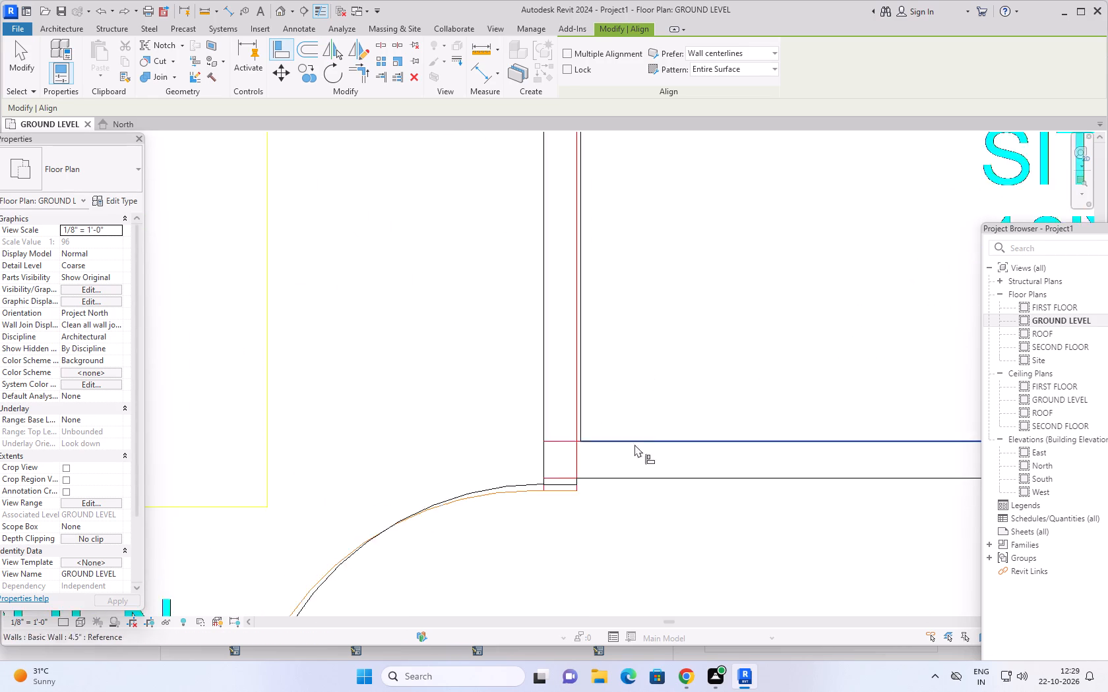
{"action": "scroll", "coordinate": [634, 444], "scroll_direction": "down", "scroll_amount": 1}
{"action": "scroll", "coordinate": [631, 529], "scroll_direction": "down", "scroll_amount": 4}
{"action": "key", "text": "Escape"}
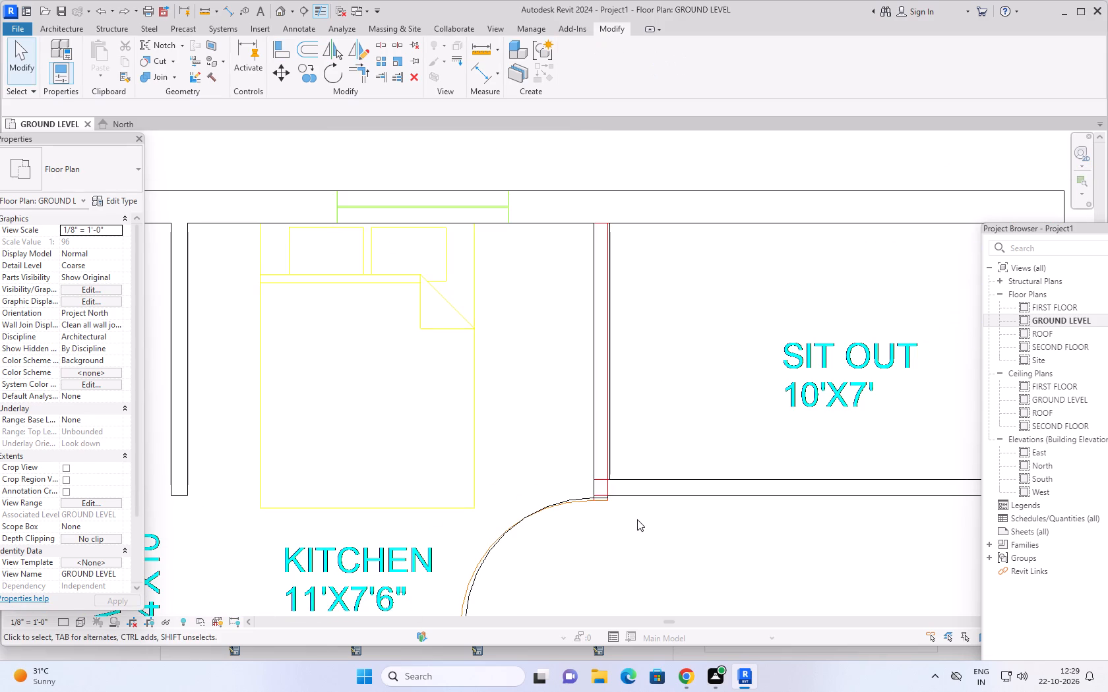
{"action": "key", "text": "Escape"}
Delete the 4.5" wall between the upper kitchen and the sit out.
{"action": "left_click", "coordinate": [605, 418]}
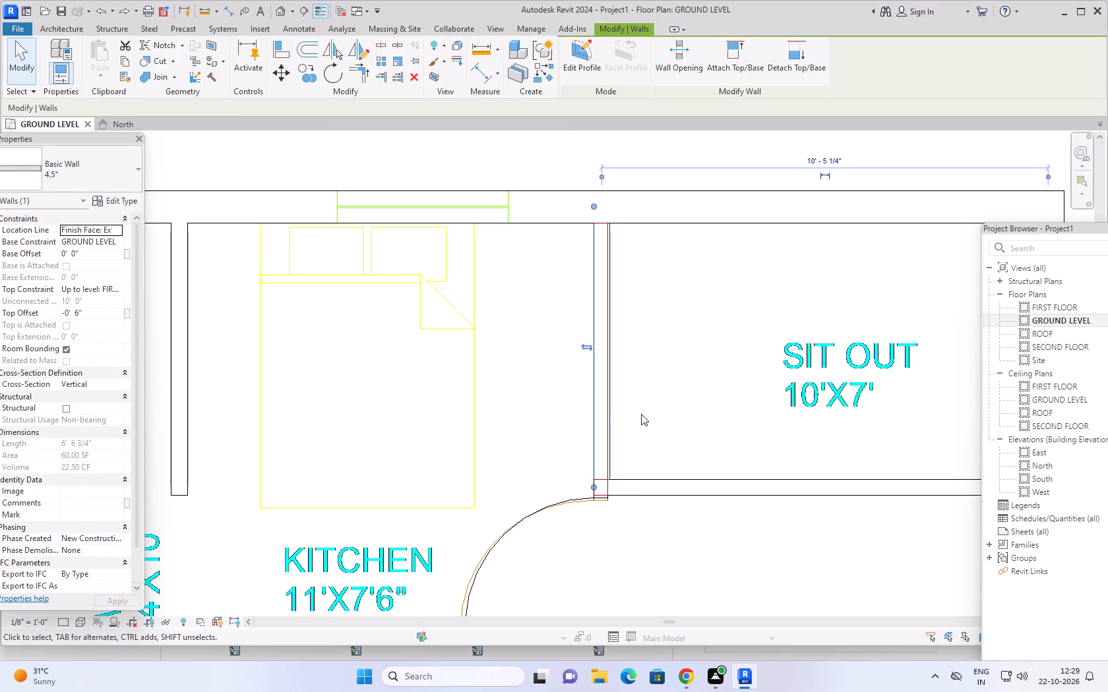
{"action": "key", "text": "Delete"}
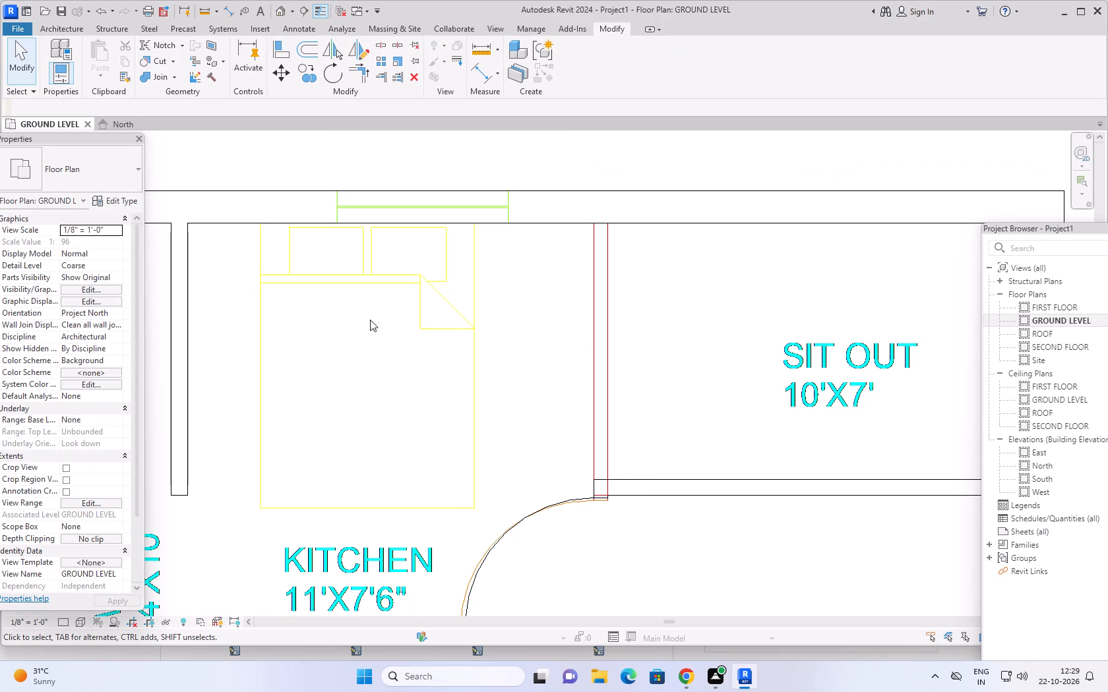
Draw a 4" basic wall along the plan lines between the upper kitchen and sit out, from the north wall to the sit out's south wall.
{"action": "left_click", "coordinate": [64, 28]}
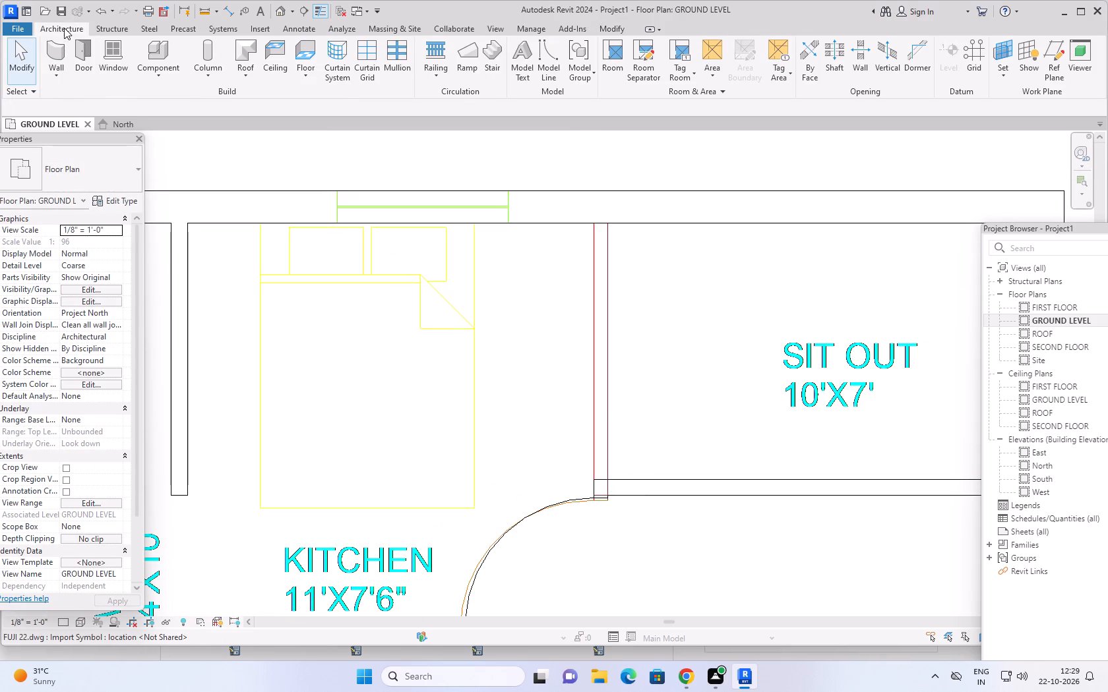
{"action": "left_click", "coordinate": [58, 50]}
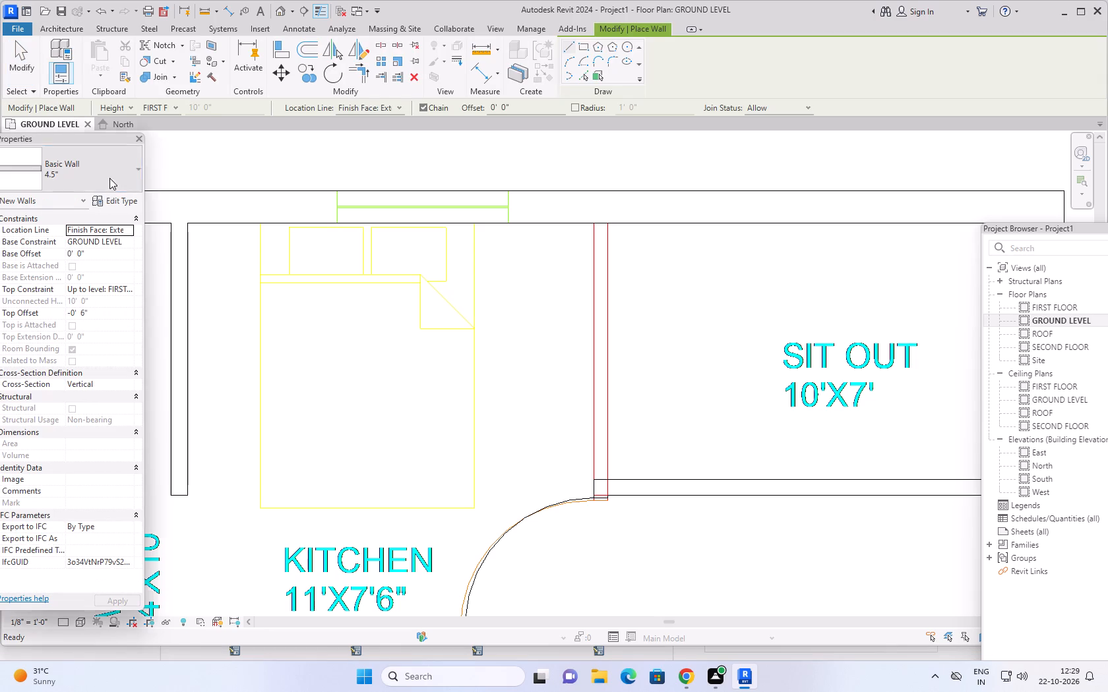
{"action": "left_click", "coordinate": [109, 178]}
{"action": "scroll", "coordinate": [88, 242], "scroll_direction": "up", "scroll_amount": 4}
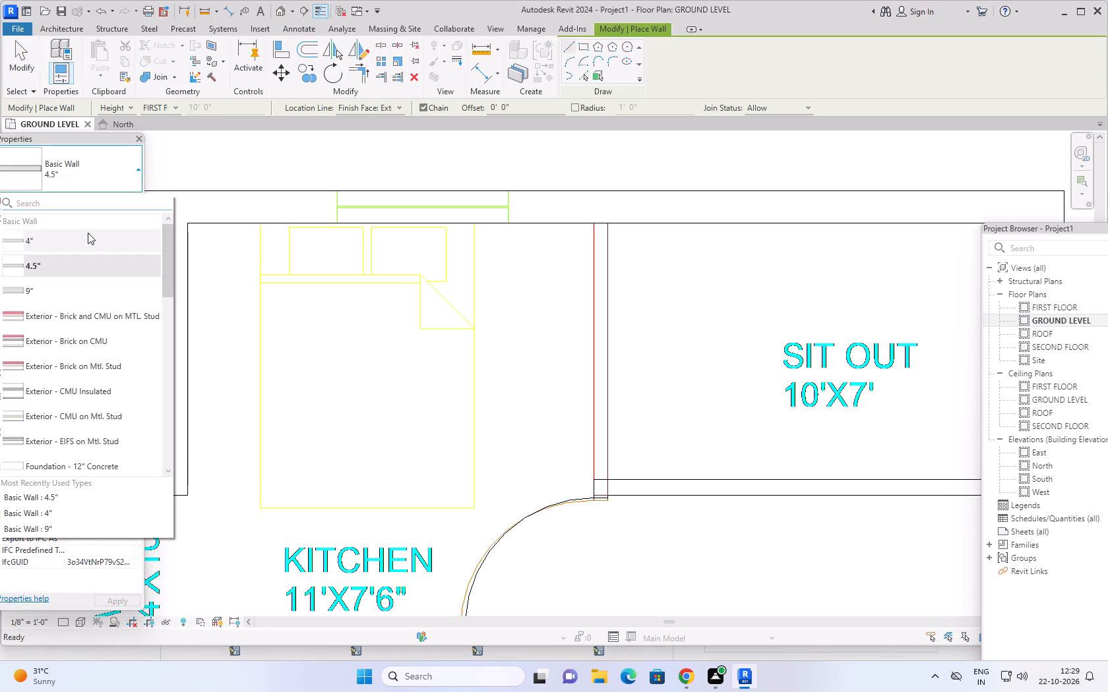
{"action": "left_click", "coordinate": [88, 237]}
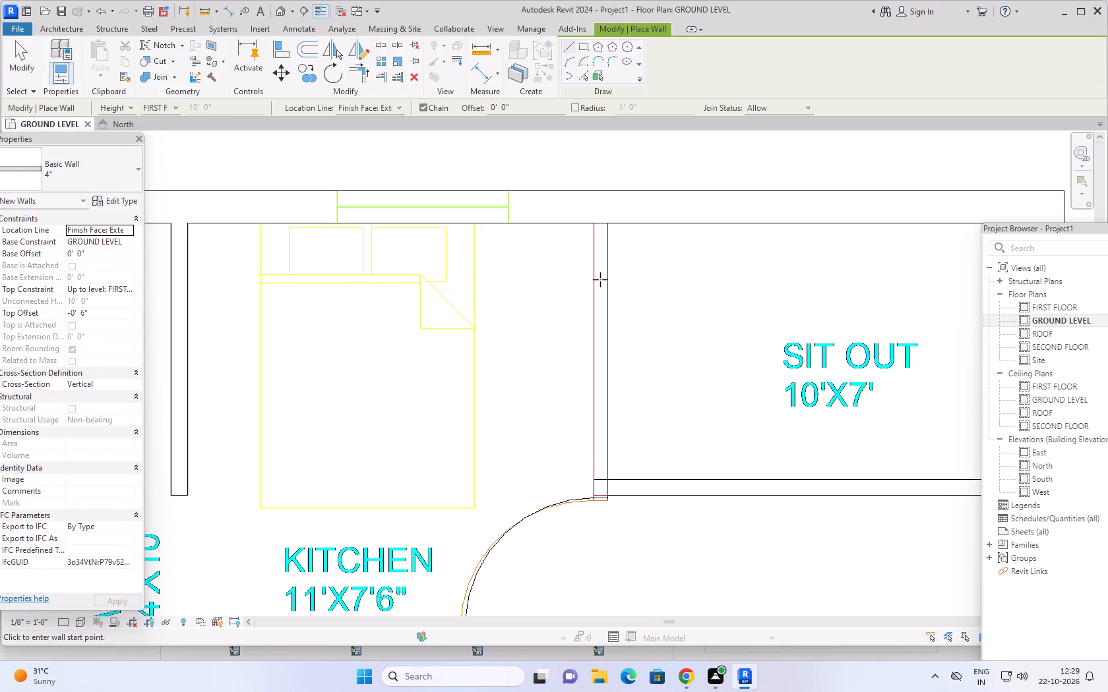
{"action": "scroll", "coordinate": [603, 247], "scroll_direction": "up", "scroll_amount": 3}
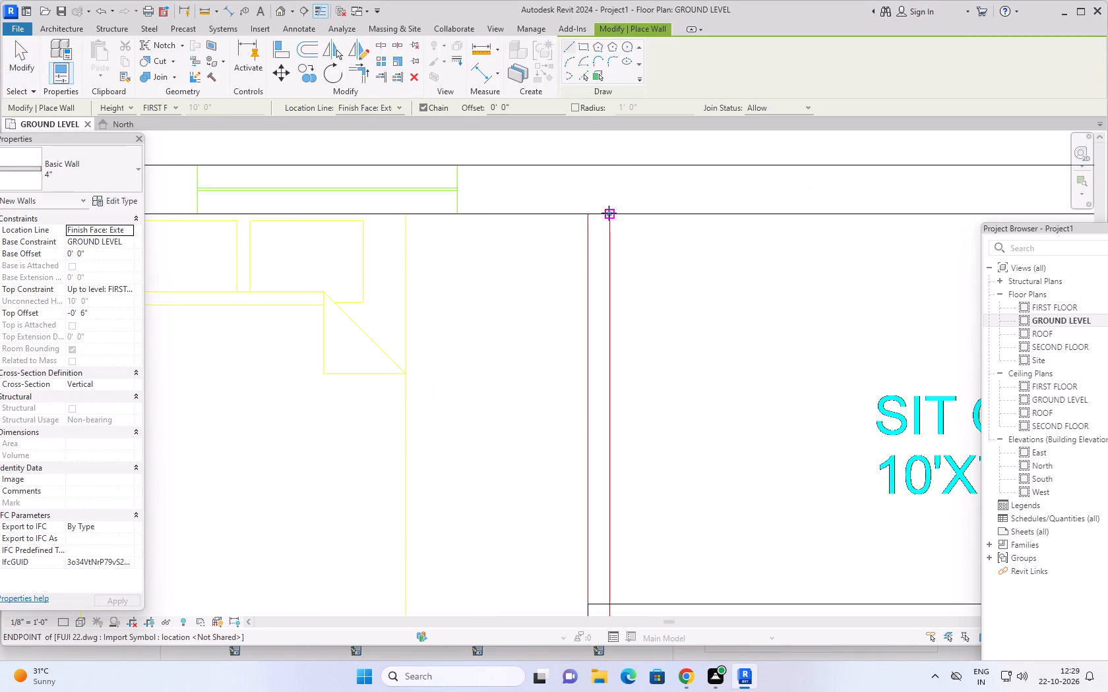
{"action": "left_click", "coordinate": [611, 216]}
{"action": "scroll", "coordinate": [601, 452], "scroll_direction": "up", "scroll_amount": 1}
{"action": "scroll", "coordinate": [601, 457], "scroll_direction": "down", "scroll_amount": 4}
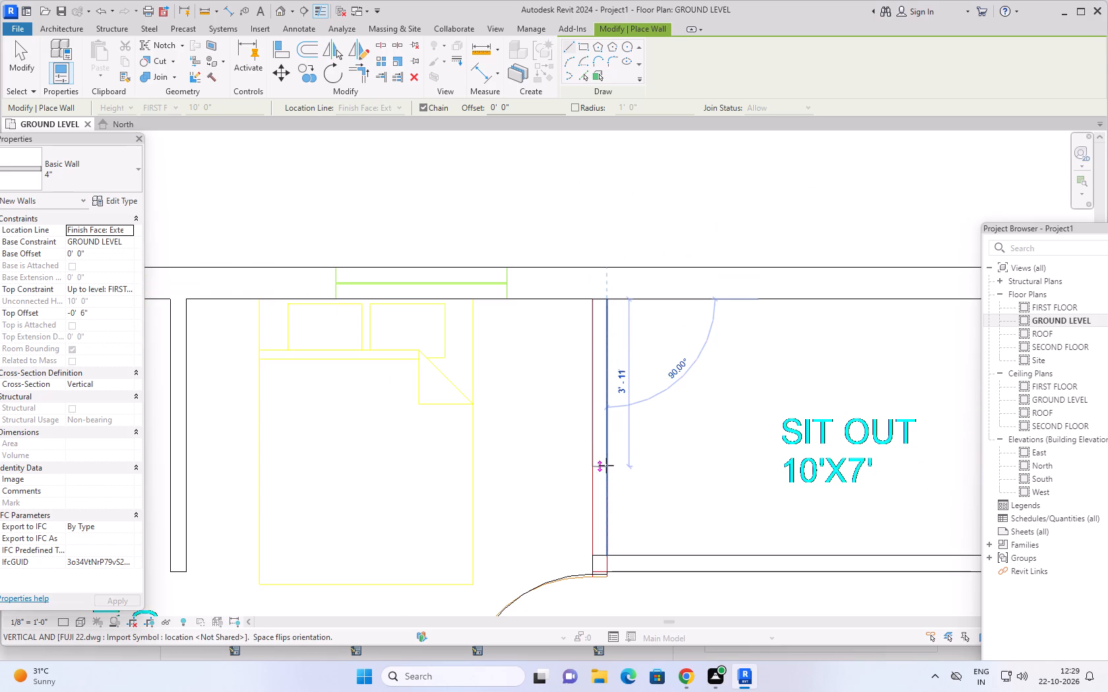
{"action": "middle_click_drag", "start_coordinate": [603, 464], "coordinate": [605, 329]}
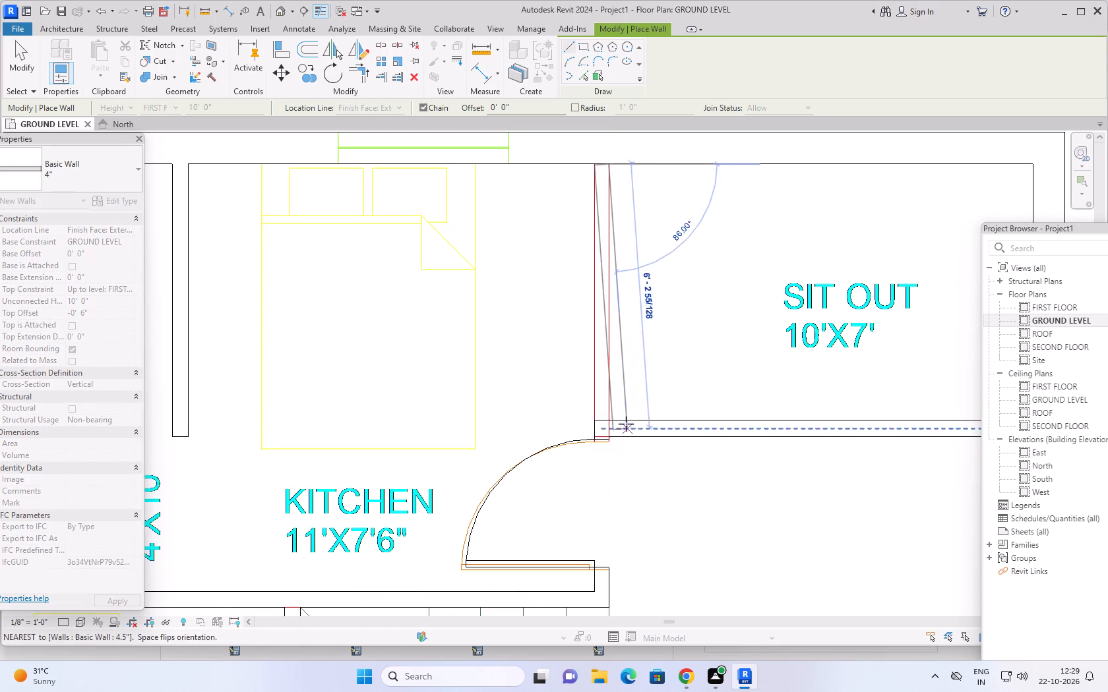
{"action": "scroll", "coordinate": [610, 437], "scroll_direction": "up", "scroll_amount": 5}
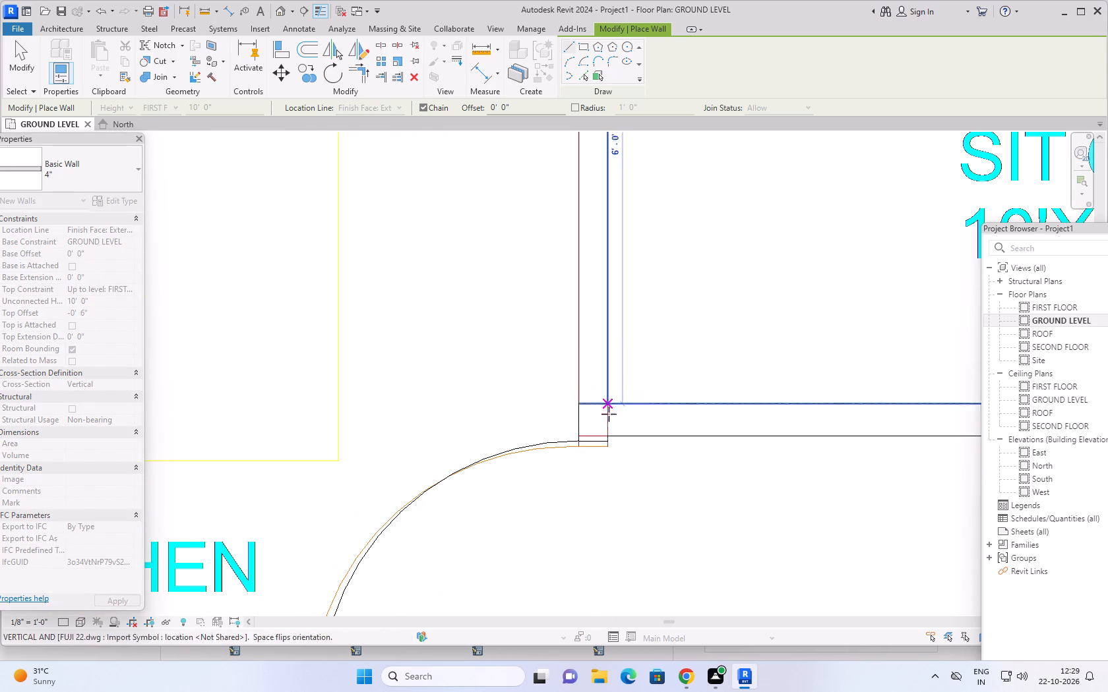
{"action": "left_click", "coordinate": [609, 434]}
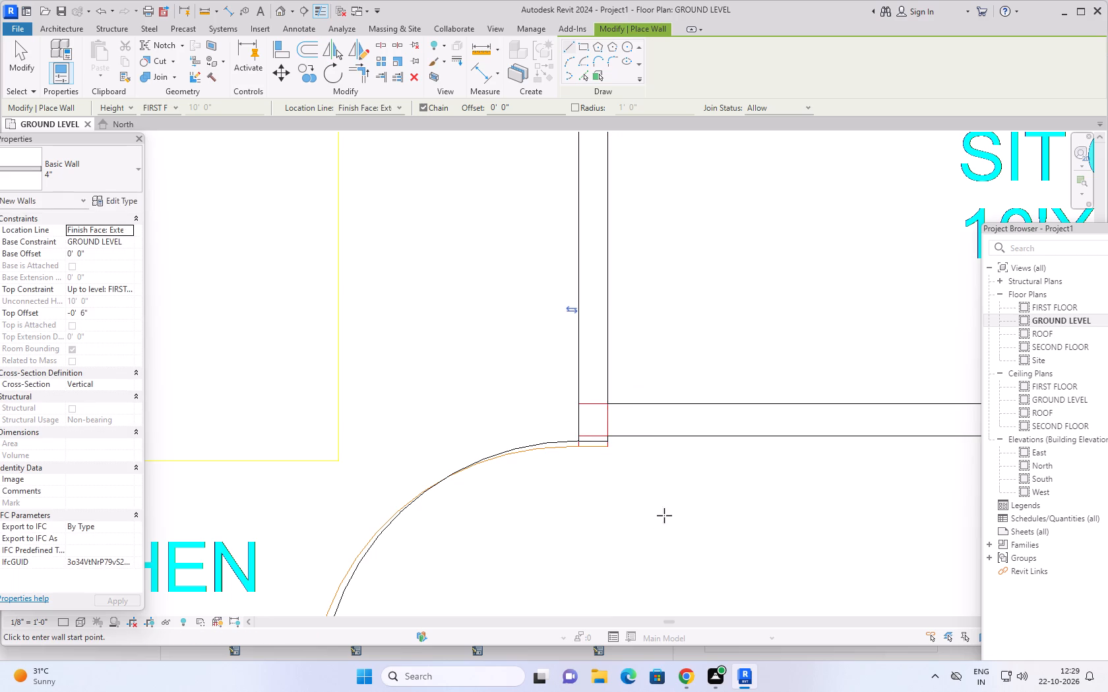
{"action": "key", "text": "Escape"}
Examine the new upper kitchen door and the redrawn sit out wall against the linked plan lines.
{"action": "scroll", "coordinate": [667, 484], "scroll_direction": "down", "scroll_amount": 10}
{"action": "middle_click_drag", "start_coordinate": [703, 519], "coordinate": [687, 467]}
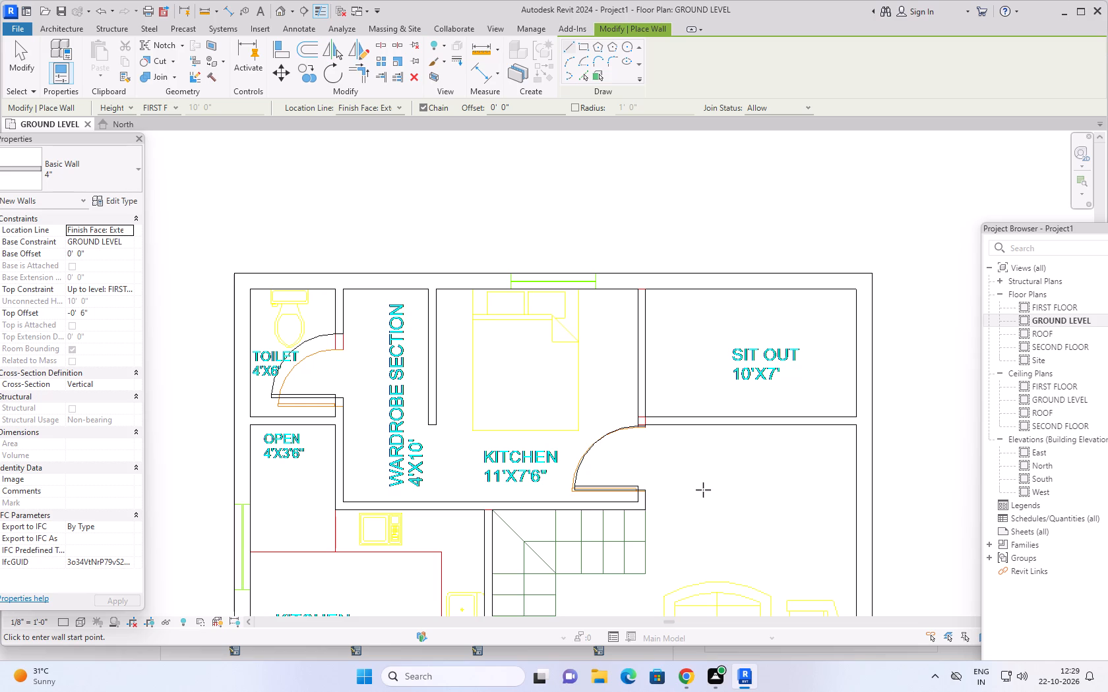
{"action": "middle_click_drag", "start_coordinate": [700, 484], "coordinate": [694, 406]}
{"action": "scroll", "coordinate": [594, 417], "scroll_direction": "up", "scroll_amount": 4}
{"action": "scroll", "coordinate": [723, 403], "scroll_direction": "up", "scroll_amount": 4}
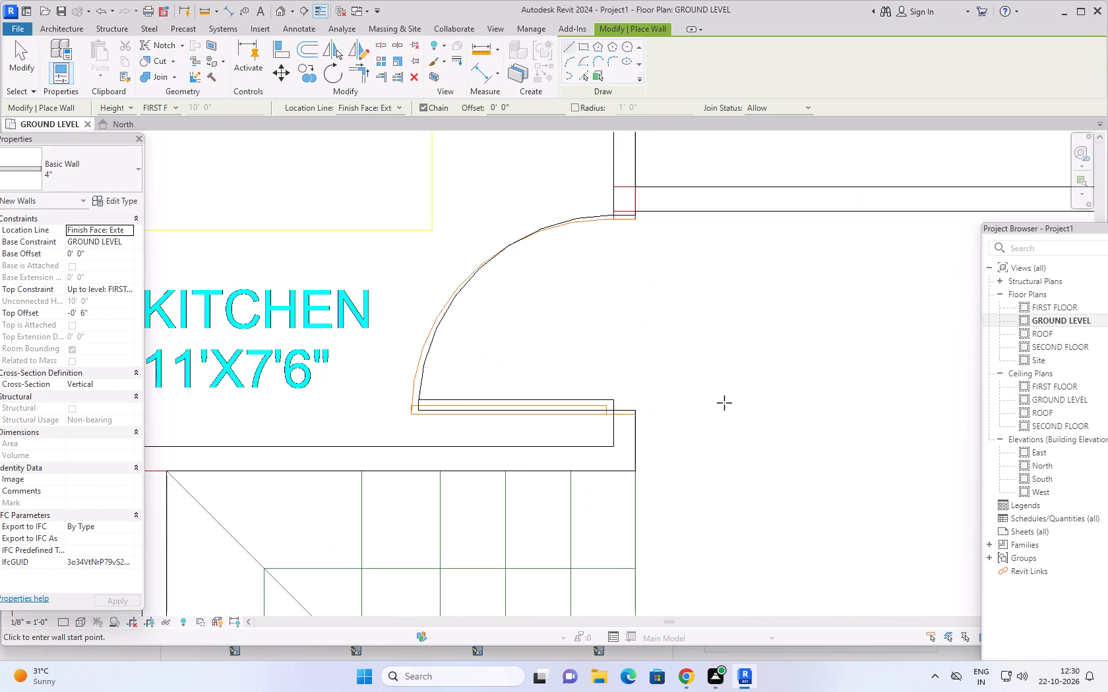
{"action": "scroll", "coordinate": [724, 403], "scroll_direction": "up", "scroll_amount": 2}
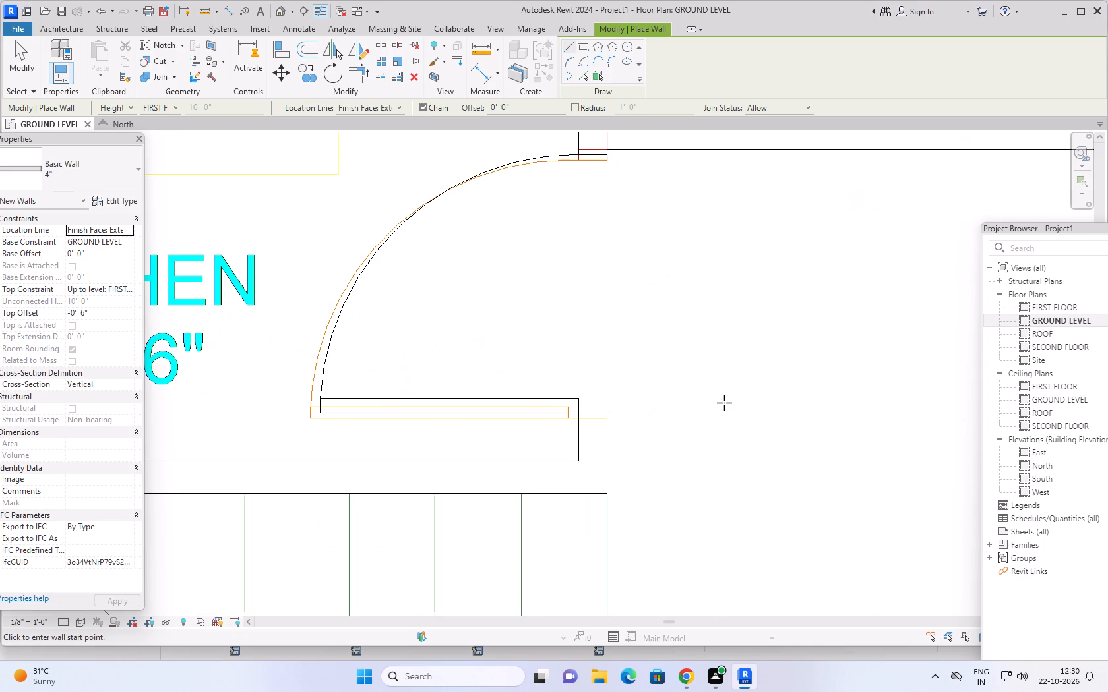
{"action": "scroll", "coordinate": [724, 403], "scroll_direction": "down", "scroll_amount": 3}
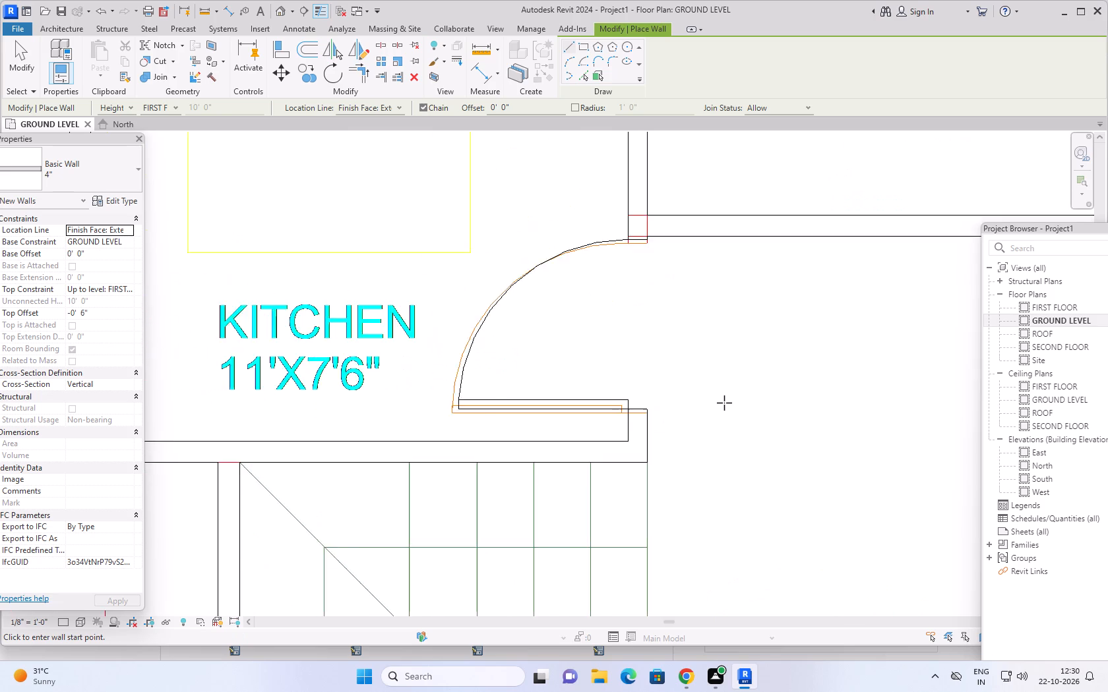
{"action": "scroll", "coordinate": [724, 403], "scroll_direction": "down", "scroll_amount": 3}
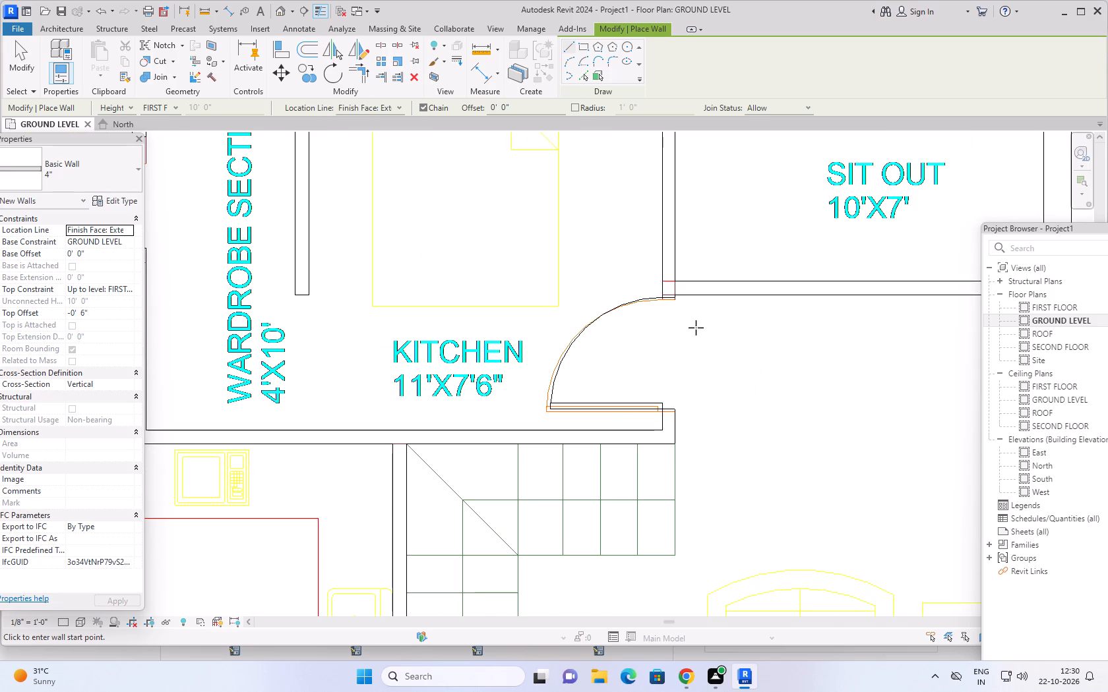
{"action": "scroll", "coordinate": [718, 372], "scroll_direction": "down", "scroll_amount": 6}
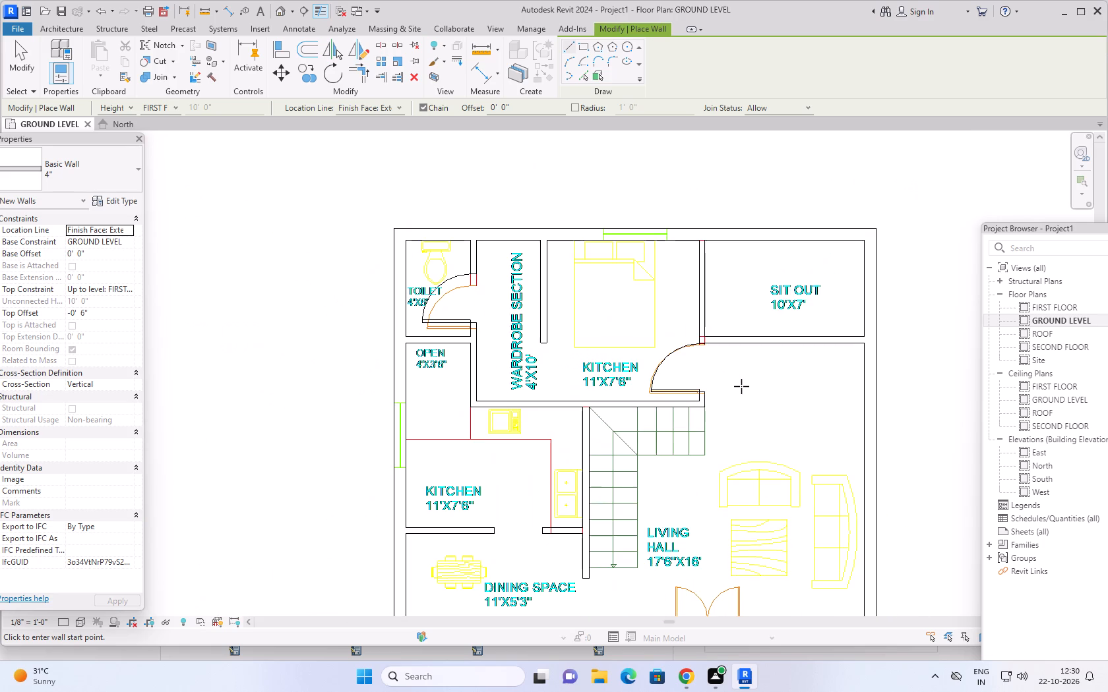
{"action": "middle_click_drag", "start_coordinate": [750, 393], "coordinate": [743, 339]}
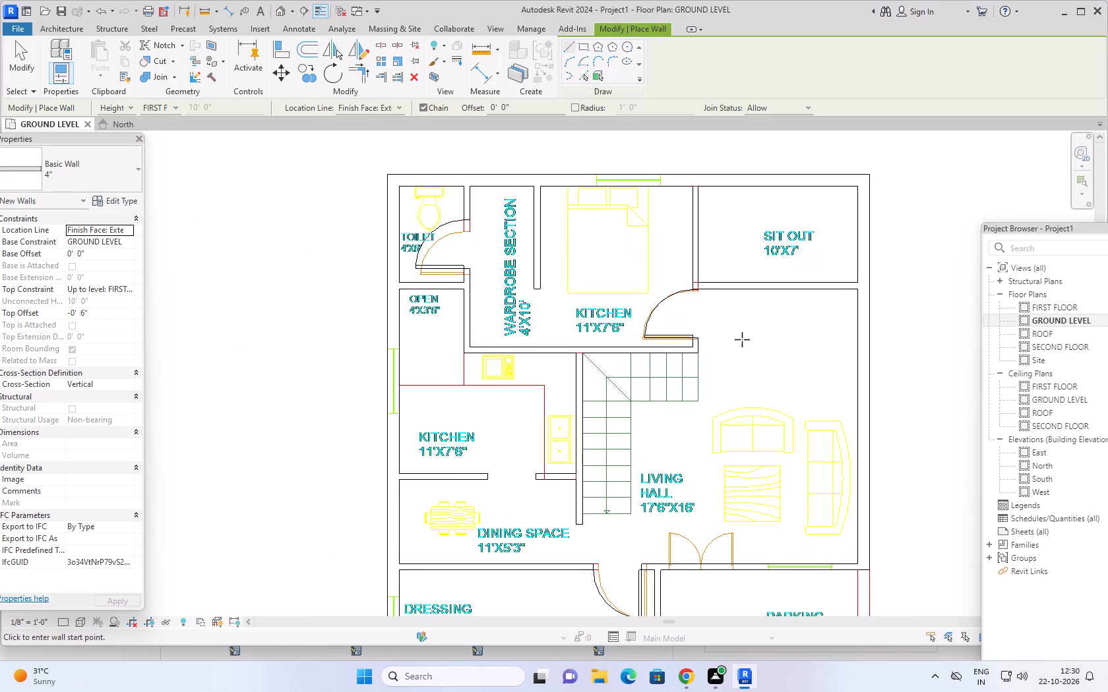
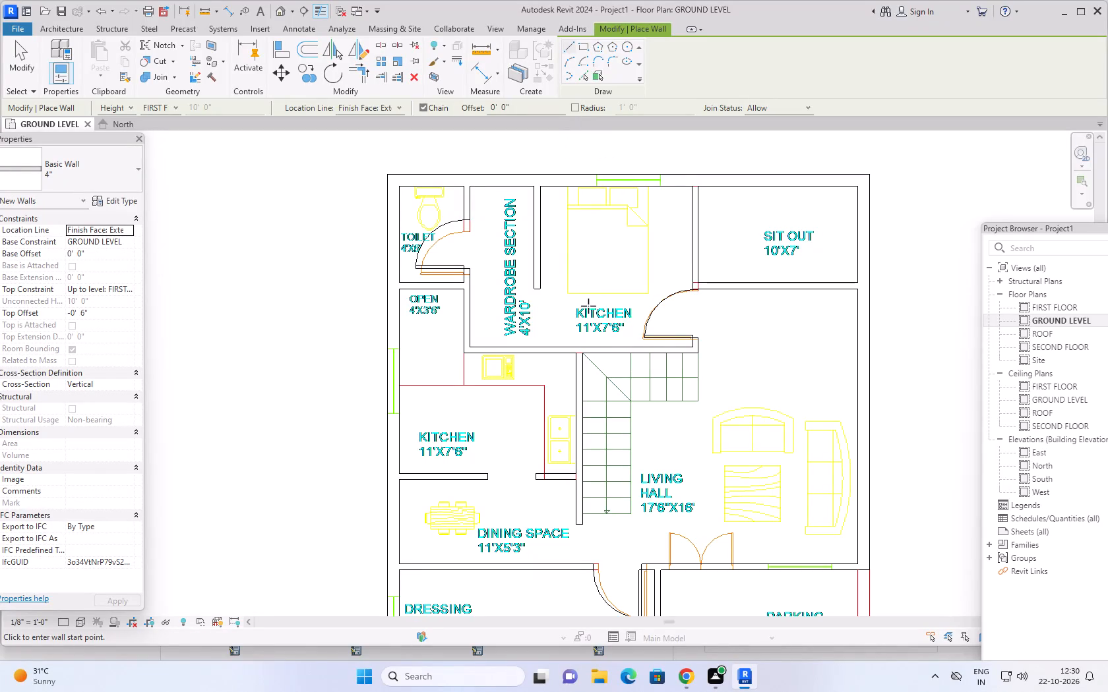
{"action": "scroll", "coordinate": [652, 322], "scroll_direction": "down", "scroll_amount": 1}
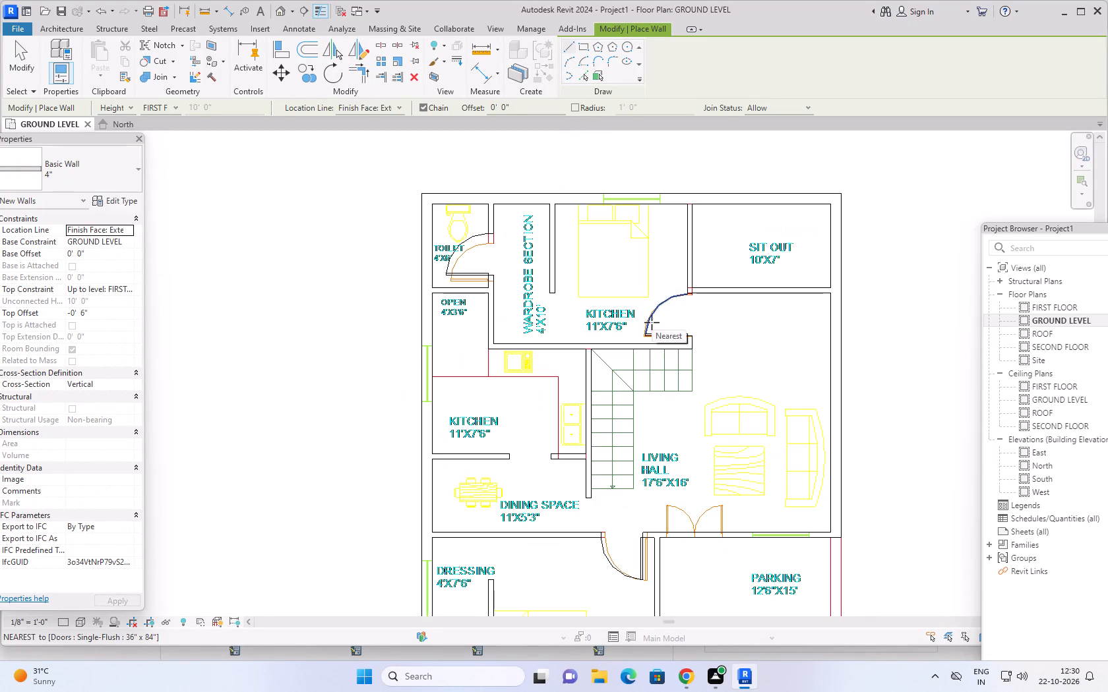
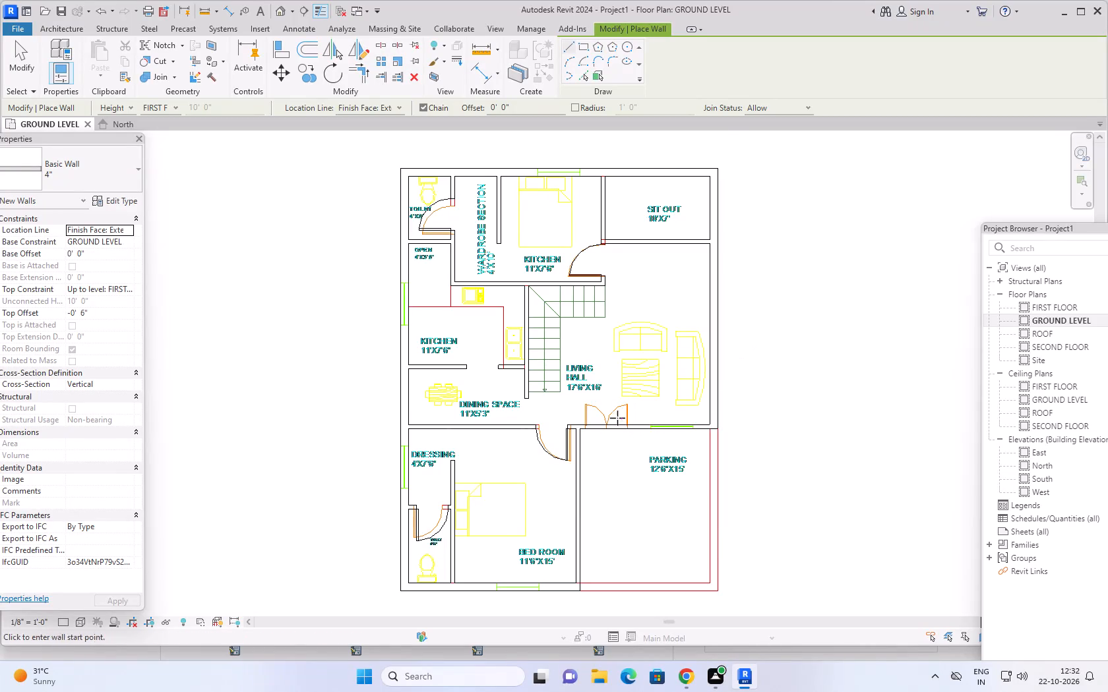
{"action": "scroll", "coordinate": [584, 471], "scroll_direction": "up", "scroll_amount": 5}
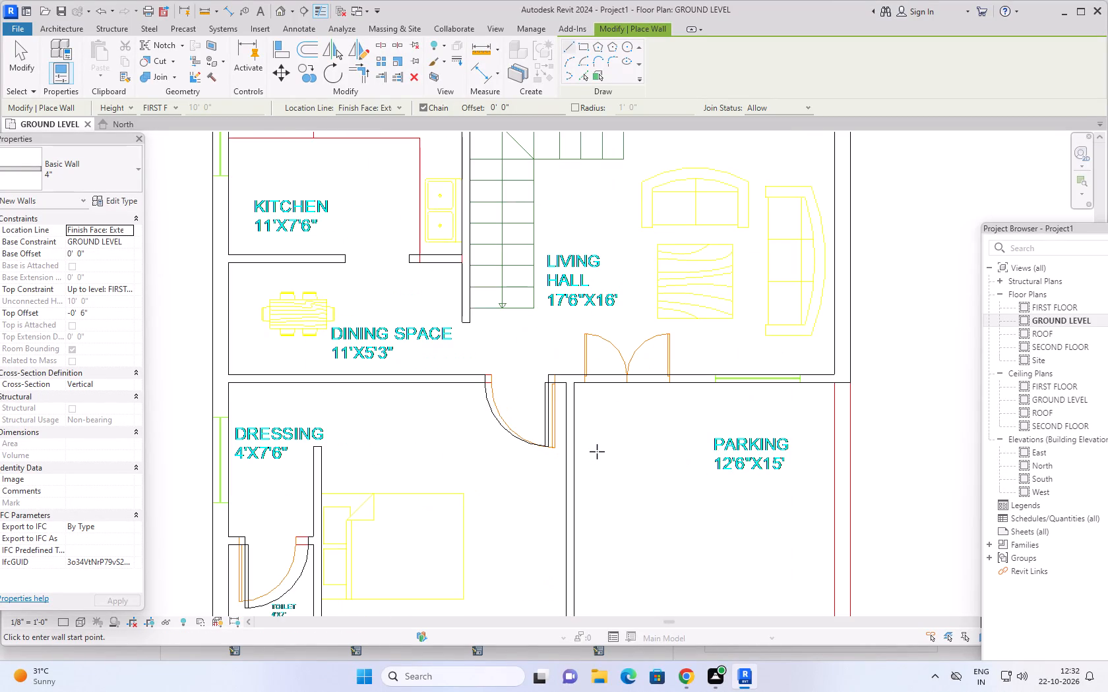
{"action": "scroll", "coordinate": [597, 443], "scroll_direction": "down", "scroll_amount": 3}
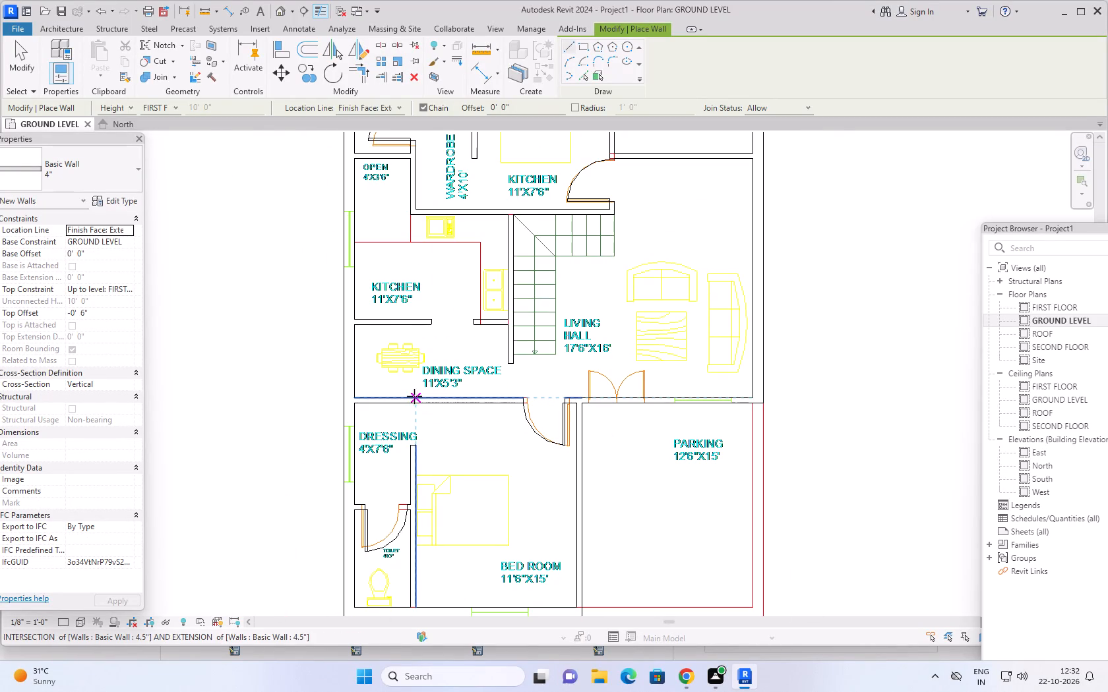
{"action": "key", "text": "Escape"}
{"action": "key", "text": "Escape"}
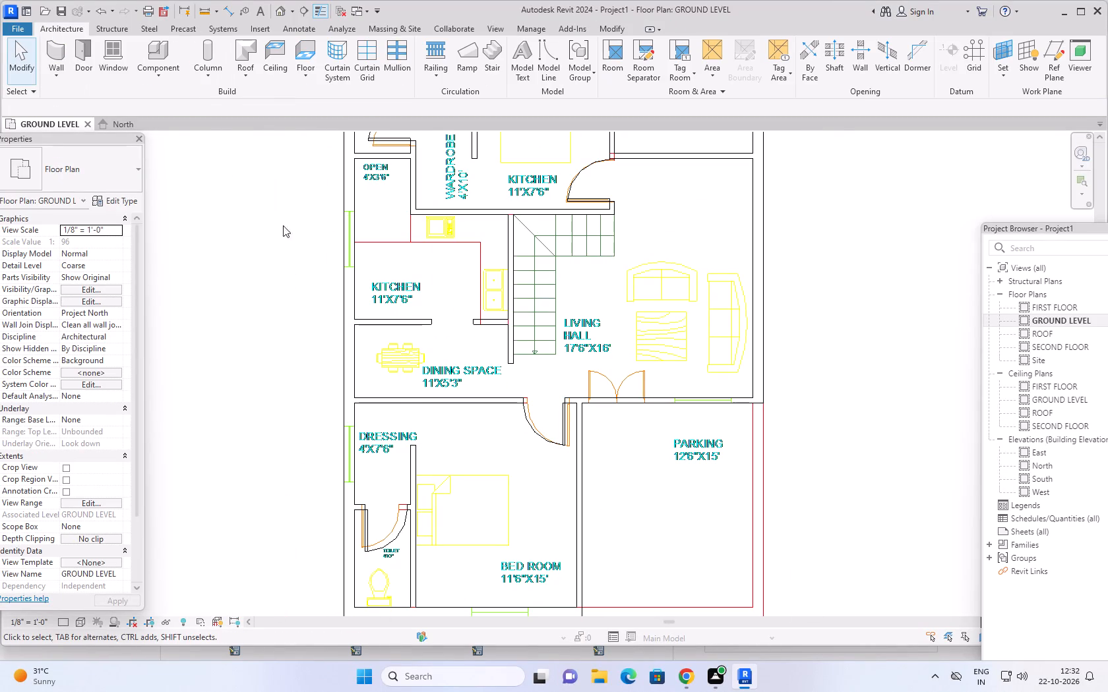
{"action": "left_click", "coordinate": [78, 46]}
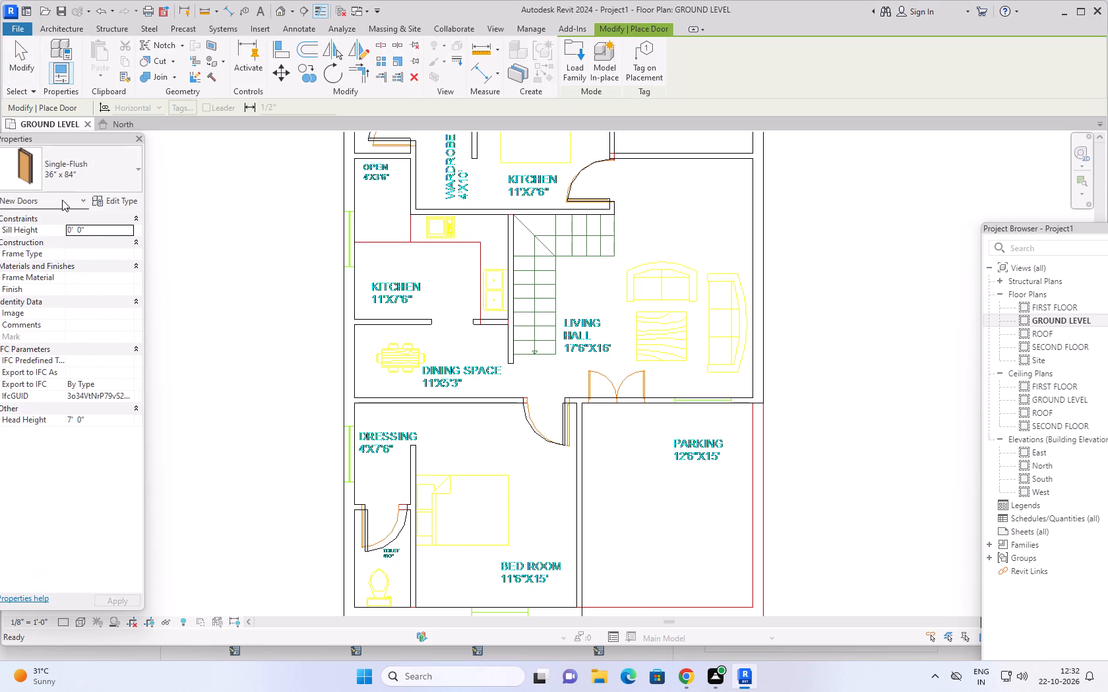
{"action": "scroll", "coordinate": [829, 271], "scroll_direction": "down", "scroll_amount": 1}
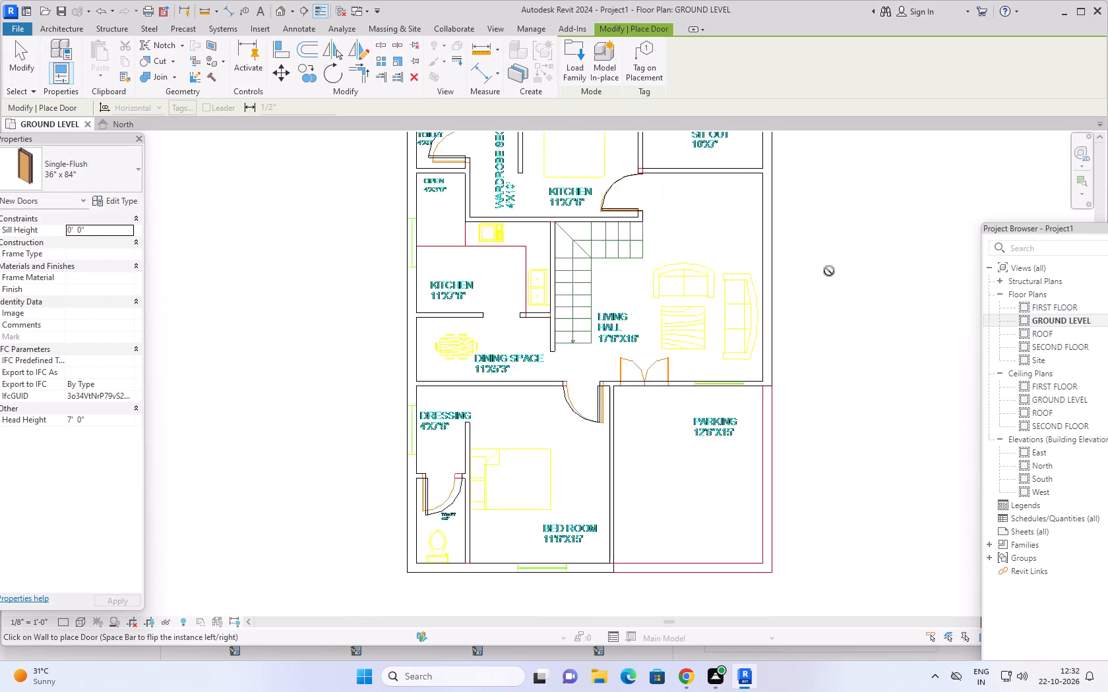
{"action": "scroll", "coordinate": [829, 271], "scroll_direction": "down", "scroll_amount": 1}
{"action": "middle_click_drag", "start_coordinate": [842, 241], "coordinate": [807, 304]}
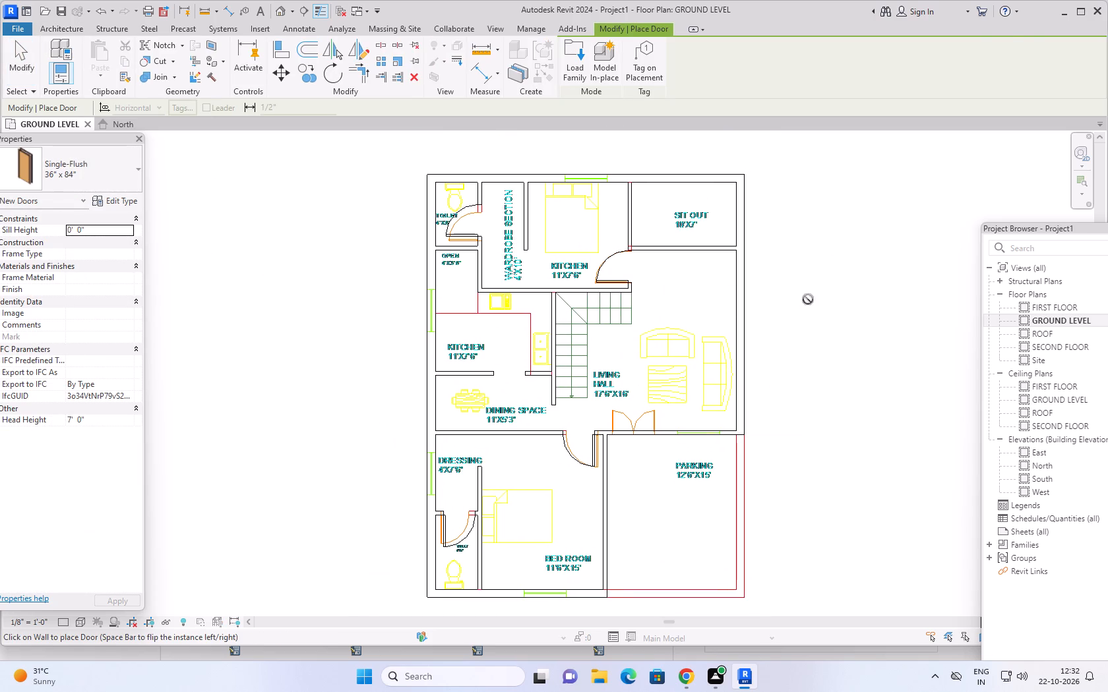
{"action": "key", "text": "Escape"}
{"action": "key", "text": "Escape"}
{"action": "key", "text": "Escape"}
Delete the four Single-Flush doors at the lower toilet, the bed room, the upper 11'X7'6" bedroom and the upper toilet.
{"action": "scroll", "coordinate": [468, 544], "scroll_direction": "up", "scroll_amount": 4}
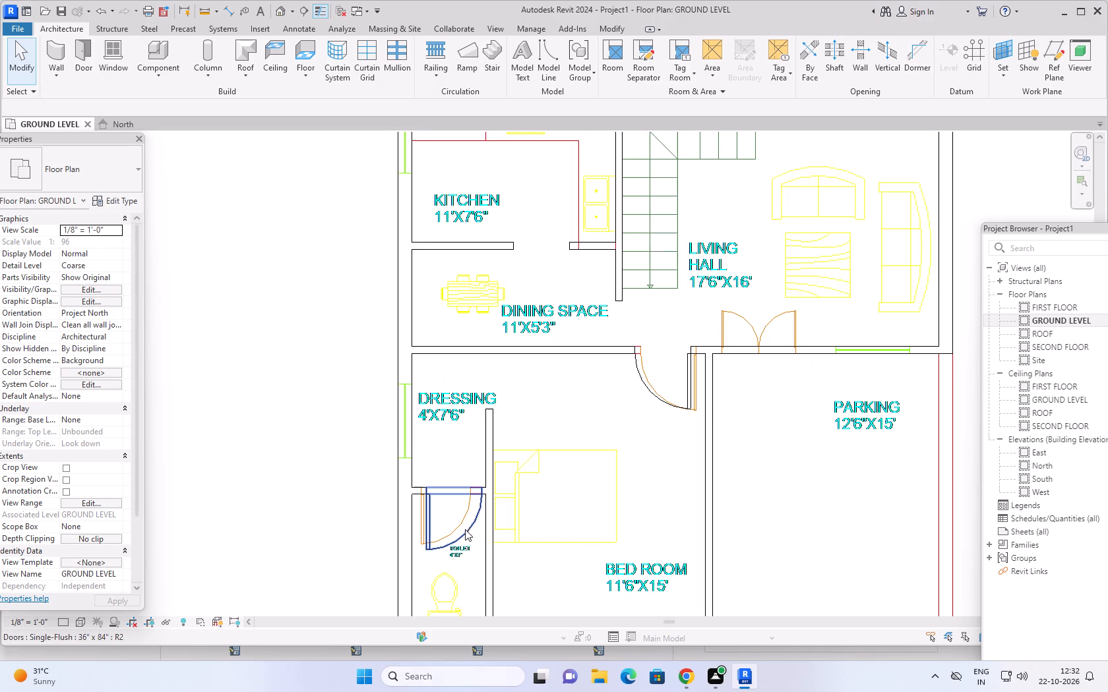
{"action": "left_click", "coordinate": [469, 529]}
{"action": "key", "text": "Delete"}
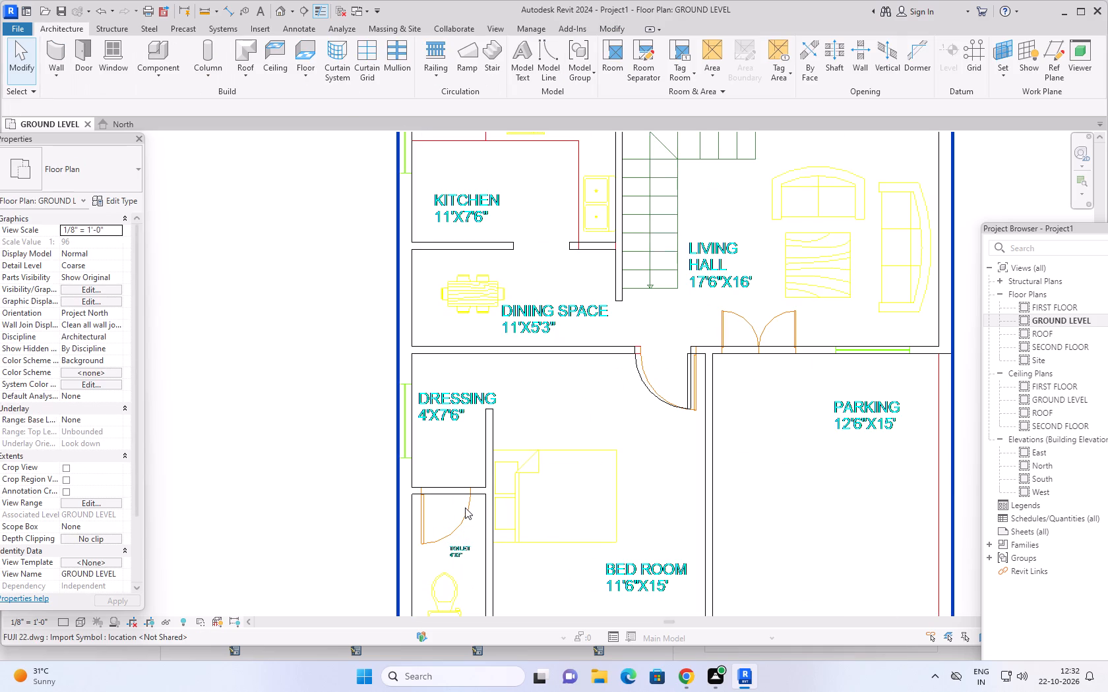
{"action": "left_click", "coordinate": [641, 382]}
{"action": "key", "text": "Delete"}
{"action": "scroll", "coordinate": [744, 257], "scroll_direction": "down", "scroll_amount": 1}
{"action": "middle_click_drag", "start_coordinate": [773, 226], "coordinate": [700, 432]}
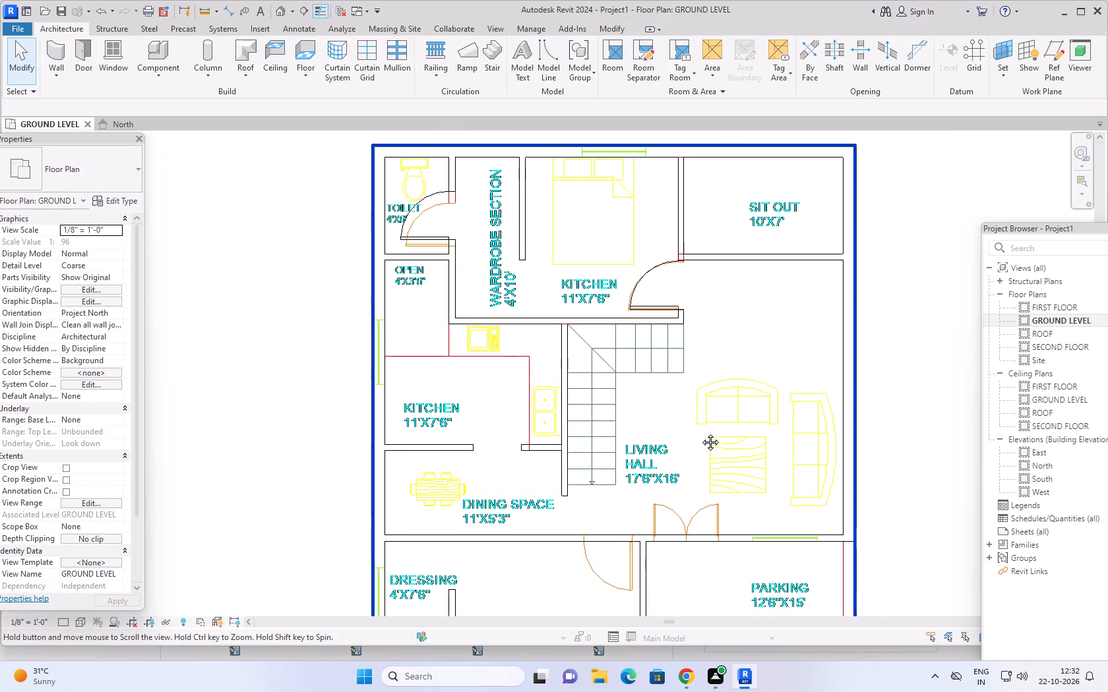
{"action": "middle_click_drag", "start_coordinate": [700, 432], "coordinate": [700, 434]}
{"action": "left_click", "coordinate": [650, 318]}
{"action": "key", "text": "Delete"}
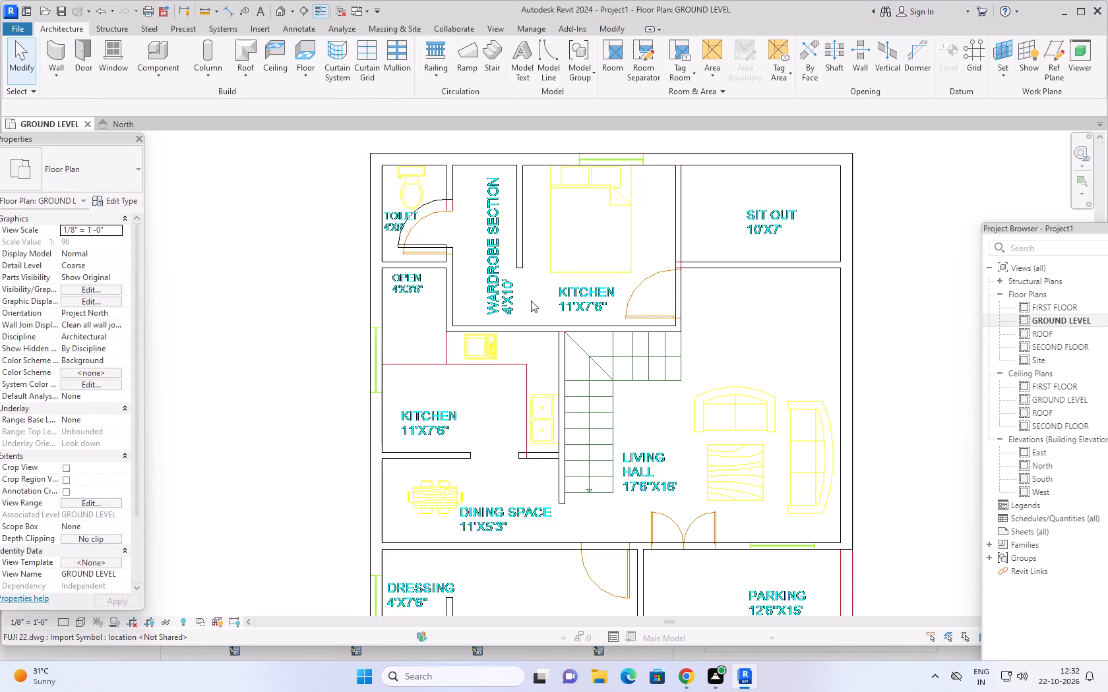
{"action": "left_click", "coordinate": [416, 245]}
{"action": "key", "text": "Delete"}
Examine the ground level plan's wall layout and the door openings drawn in the linked DWG.
{"action": "scroll", "coordinate": [587, 346], "scroll_direction": "down", "scroll_amount": 3}
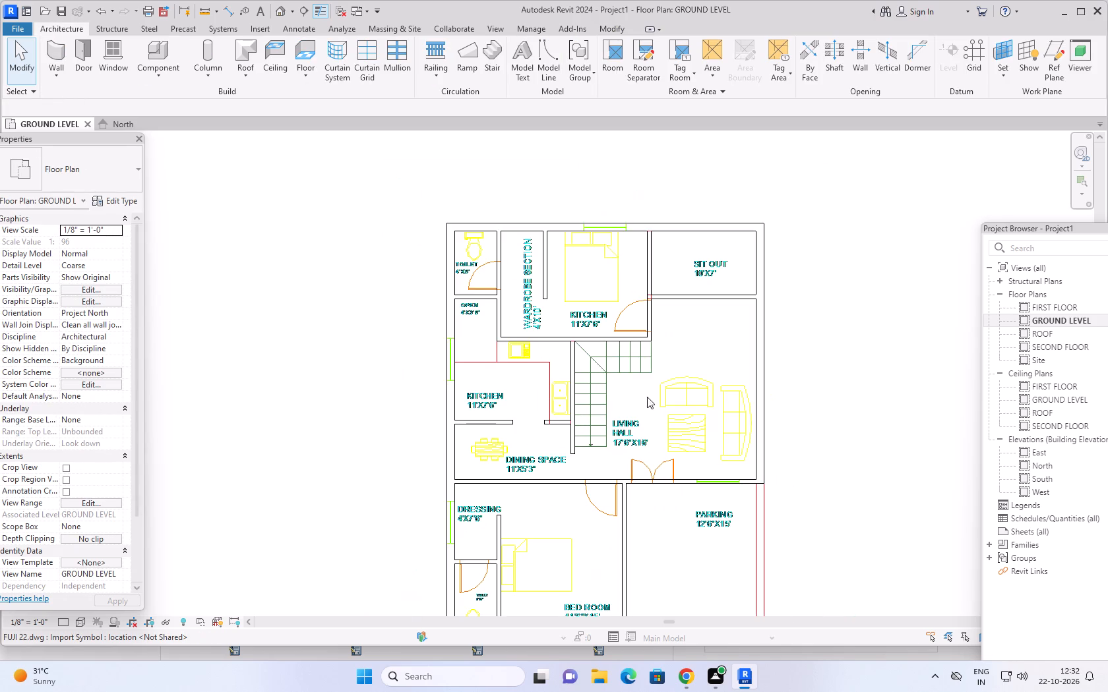
{"action": "middle_click_drag", "start_coordinate": [667, 413], "coordinate": [645, 372]}
{"action": "scroll", "coordinate": [644, 372], "scroll_direction": "up", "scroll_amount": 1}
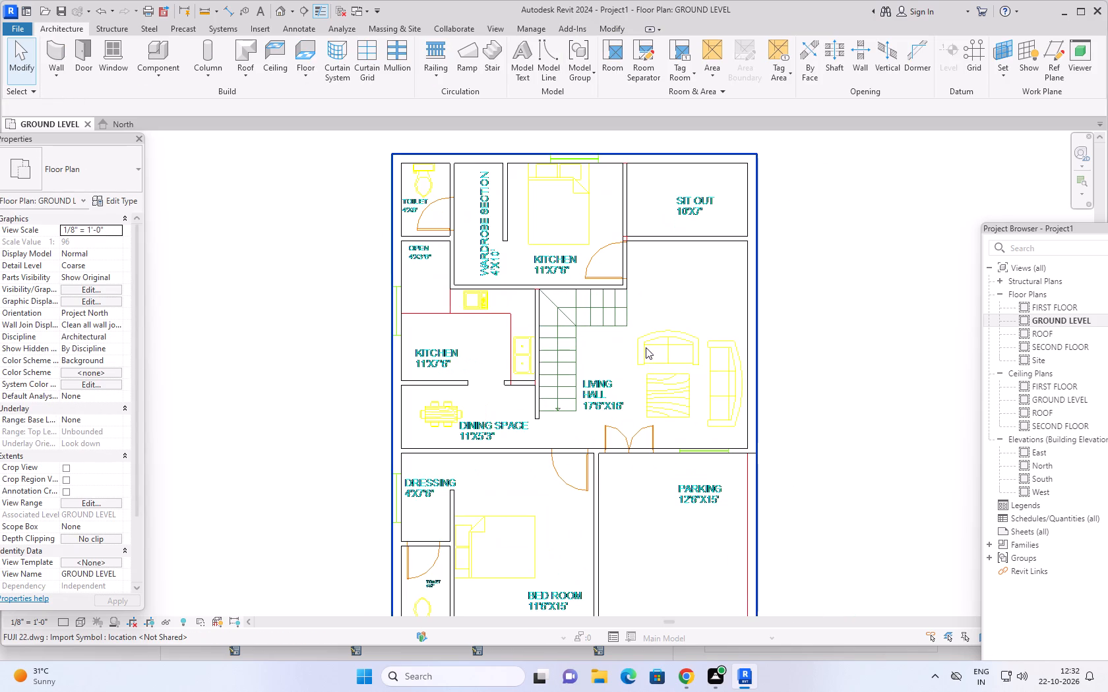
{"action": "scroll", "coordinate": [581, 267], "scroll_direction": "up", "scroll_amount": 2}
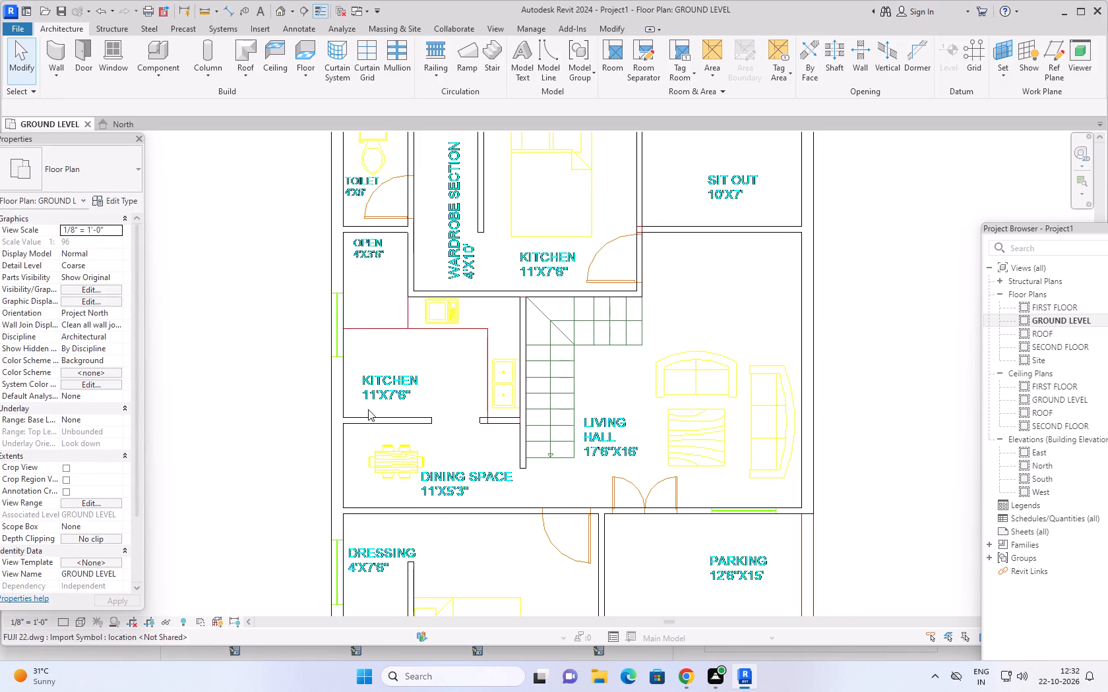
{"action": "scroll", "coordinate": [547, 249], "scroll_direction": "down", "scroll_amount": 1}
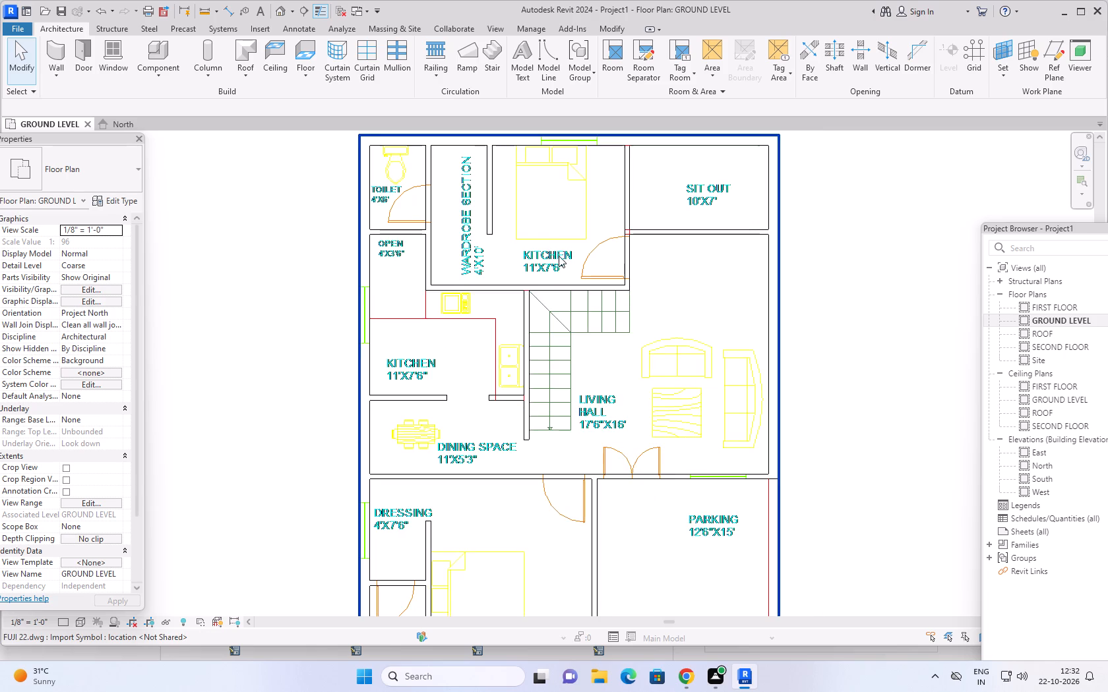
{"action": "scroll", "coordinate": [561, 256], "scroll_direction": "down", "scroll_amount": 2}
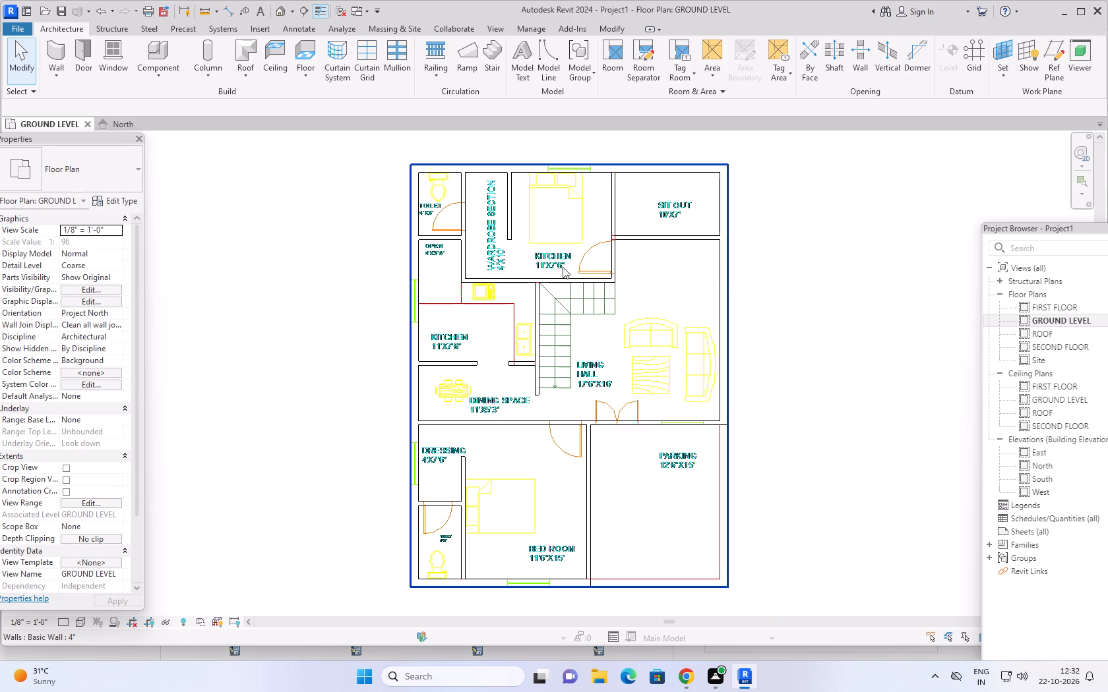
{"action": "scroll", "coordinate": [554, 257], "scroll_direction": "up", "scroll_amount": 1}
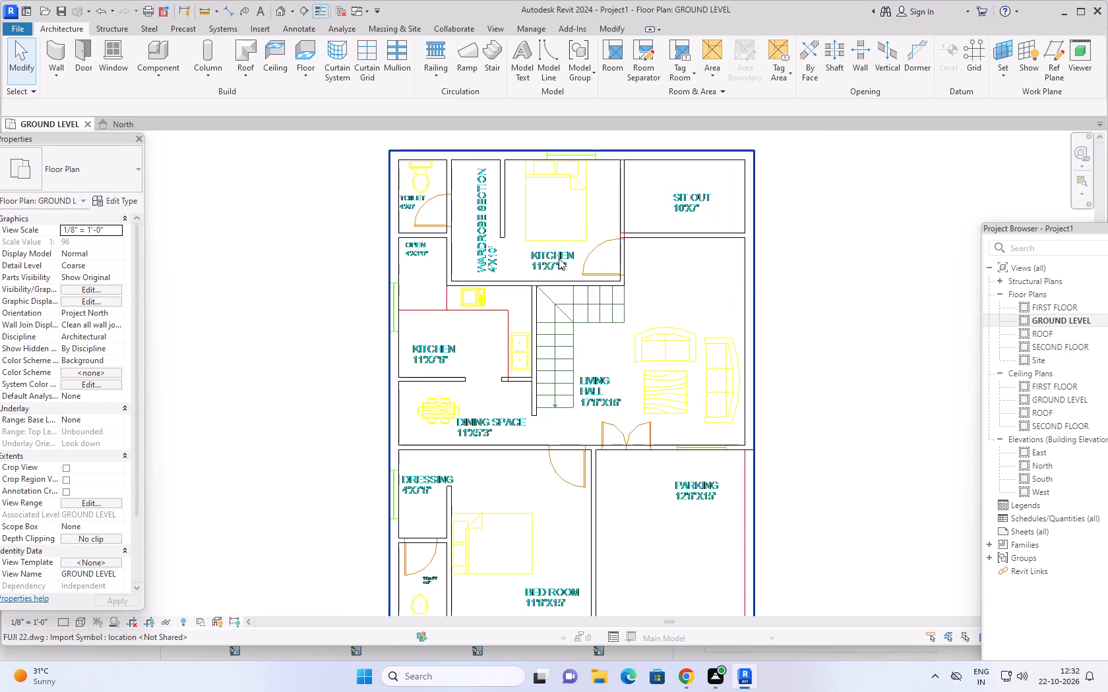
{"action": "scroll", "coordinate": [564, 259], "scroll_direction": "down", "scroll_amount": 1}
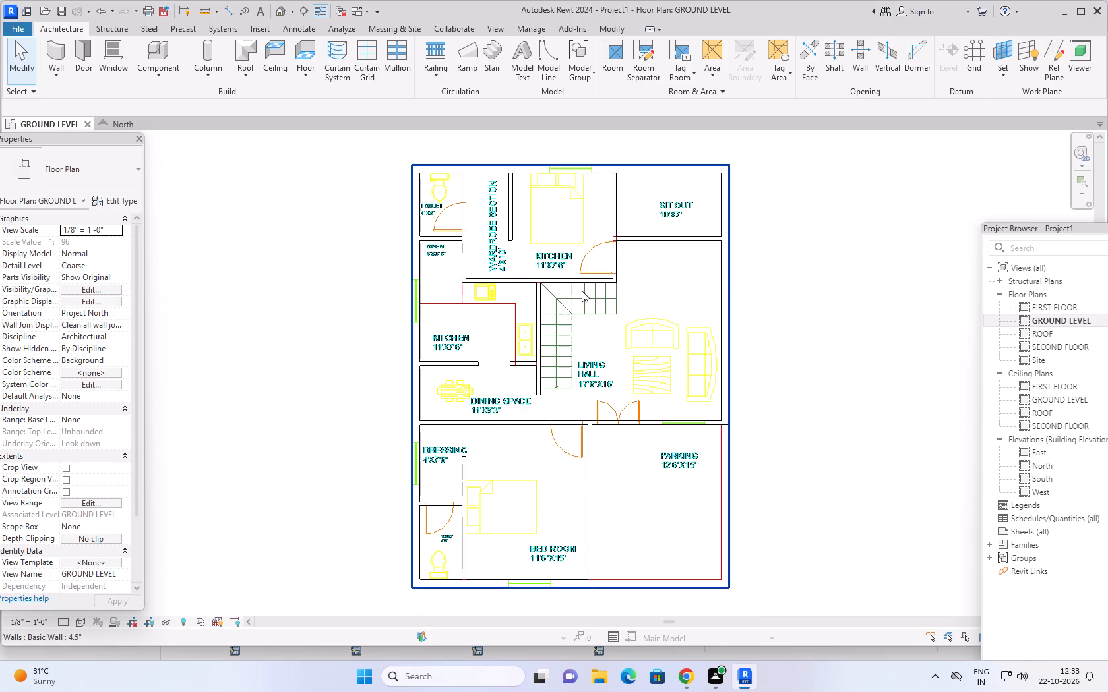
{"action": "middle_click_drag", "start_coordinate": [649, 304], "coordinate": [641, 288]}
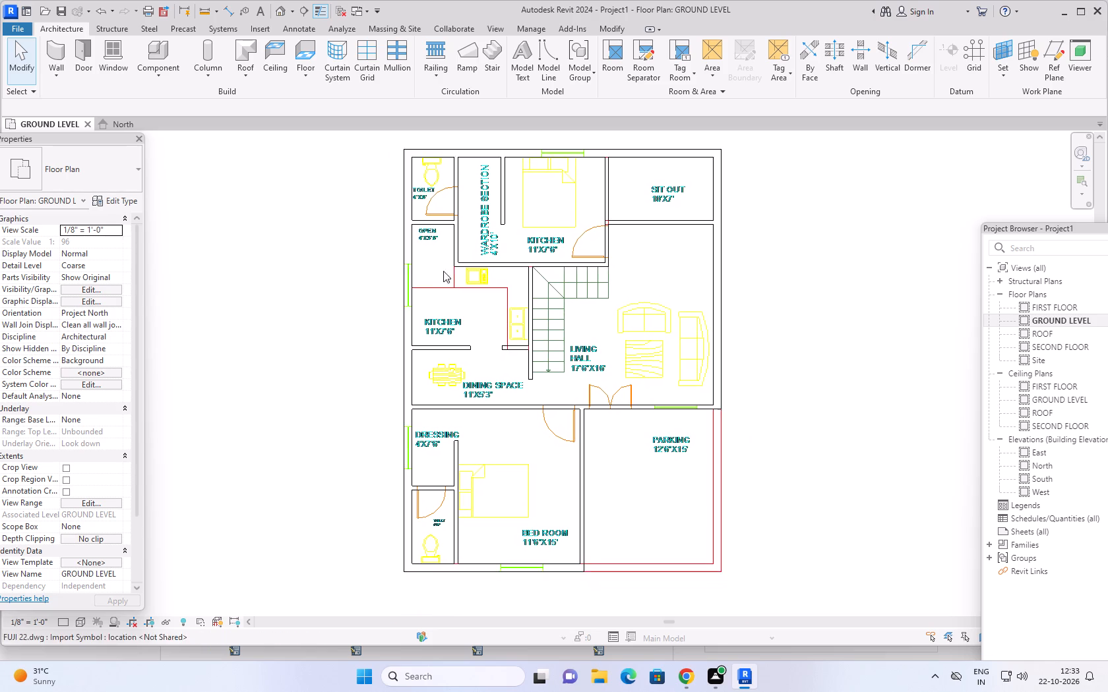
{"action": "scroll", "coordinate": [410, 231], "scroll_direction": "up", "scroll_amount": 9}
{"action": "scroll", "coordinate": [454, 233], "scroll_direction": "down", "scroll_amount": 8}
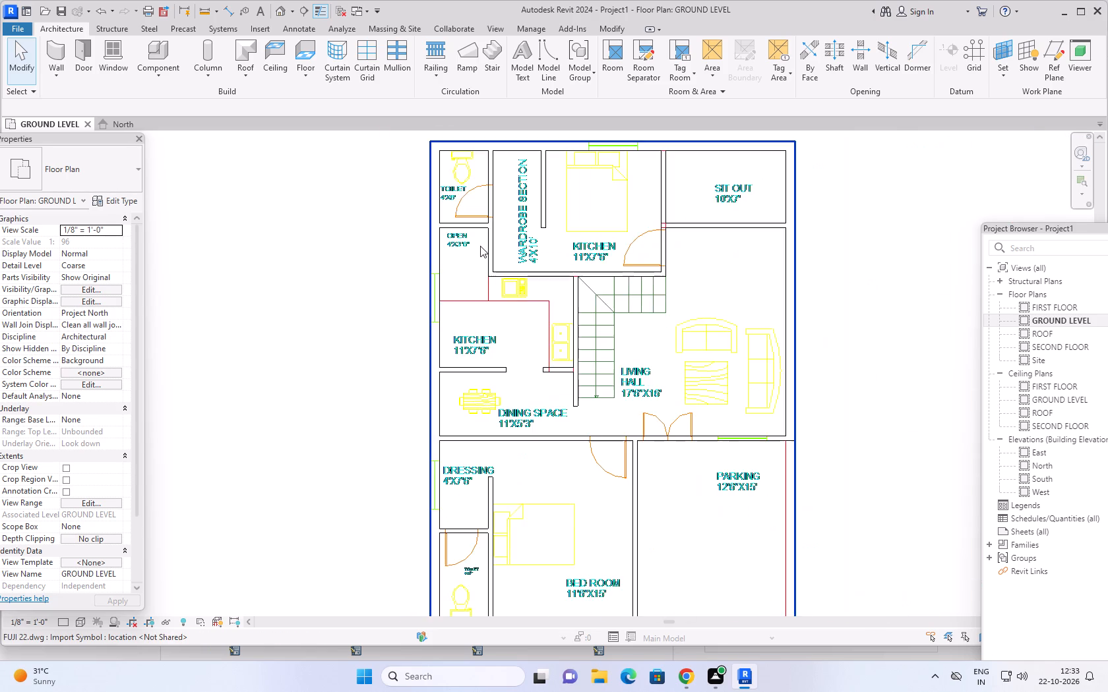
{"action": "scroll", "coordinate": [487, 246], "scroll_direction": "down", "scroll_amount": 4}
{"action": "middle_click_drag", "start_coordinate": [635, 252], "coordinate": [615, 275]}
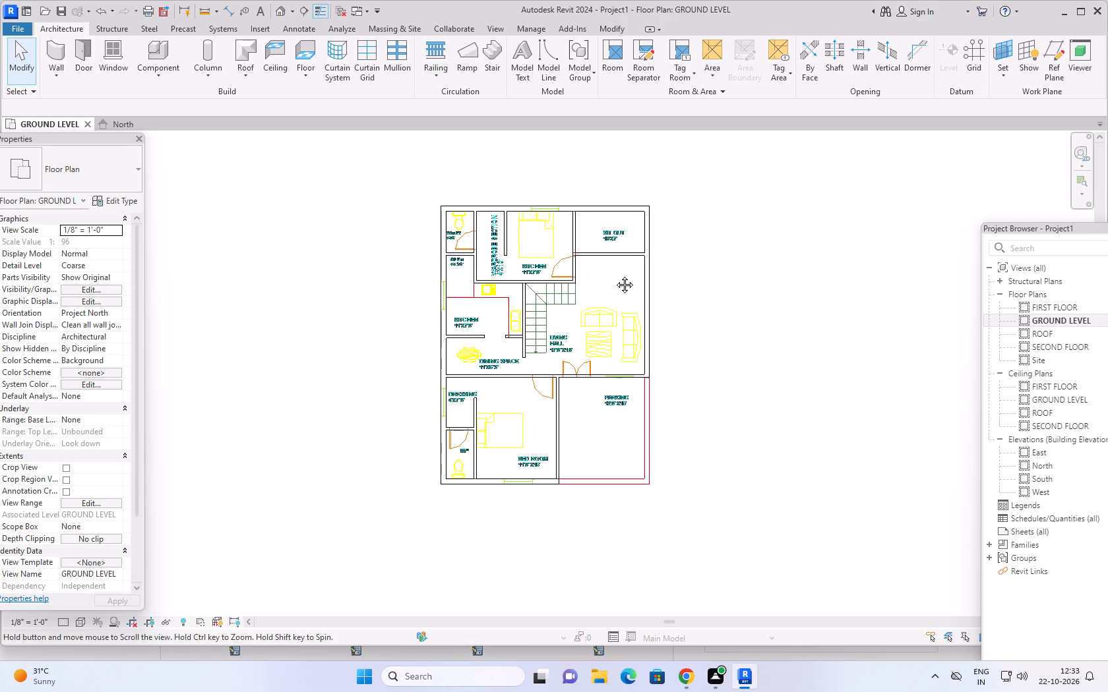
{"action": "middle_click_drag", "start_coordinate": [615, 275], "coordinate": [603, 283]}
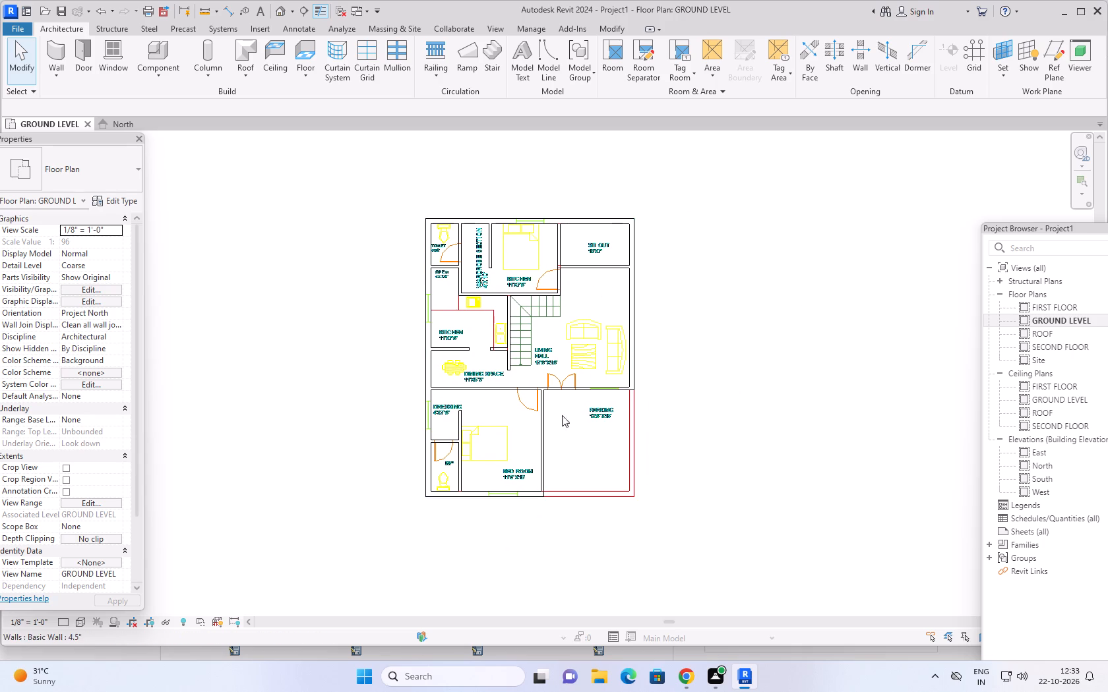
{"action": "scroll", "coordinate": [509, 432], "scroll_direction": "up", "scroll_amount": 5}
{"action": "scroll", "coordinate": [508, 425], "scroll_direction": "down", "scroll_amount": 2}
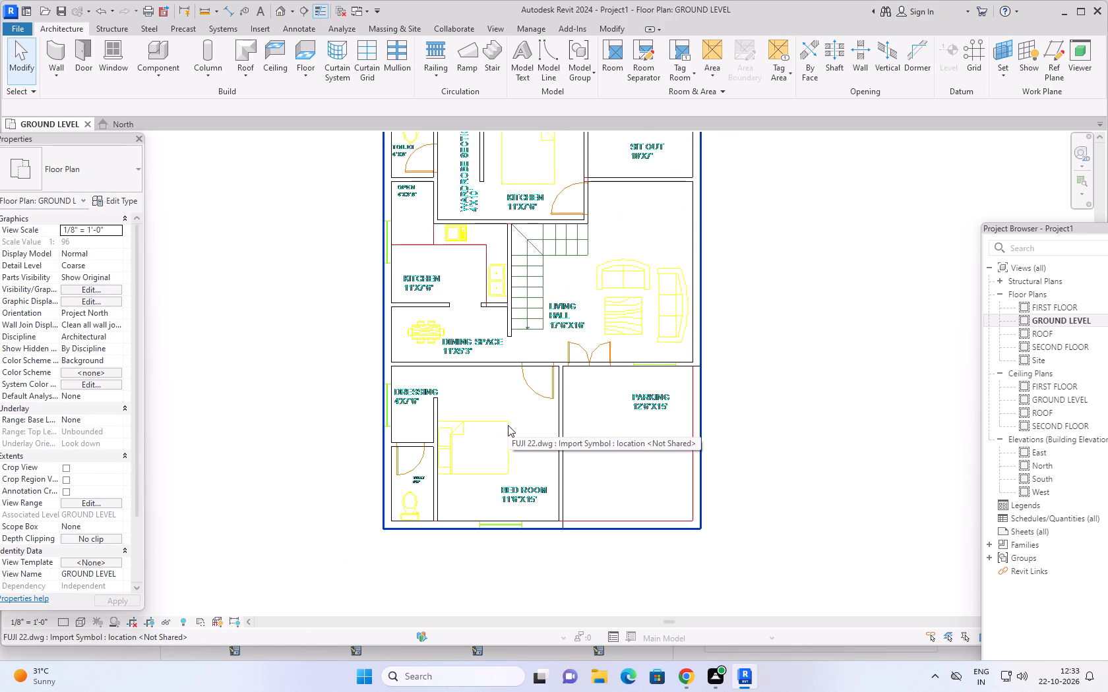
{"action": "scroll", "coordinate": [509, 424], "scroll_direction": "down", "scroll_amount": 2}
Measure the width of the bed room door opening in the linked DWG with an aligned dimension set to wall faces.
{"action": "scroll", "coordinate": [578, 372], "scroll_direction": "up", "scroll_amount": 5}
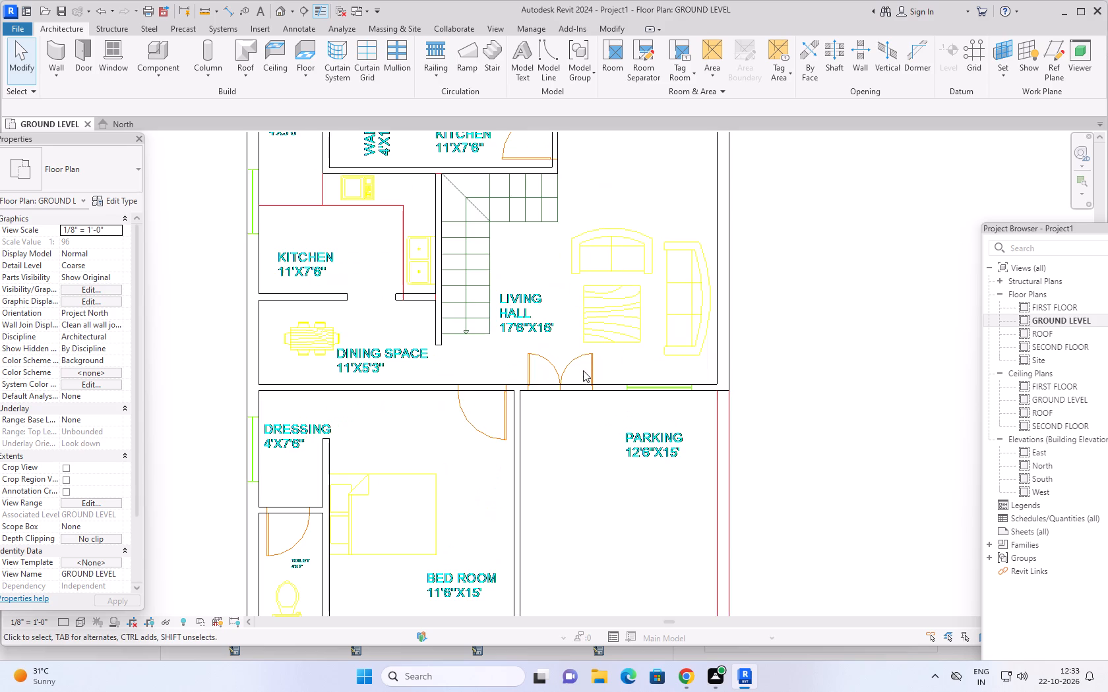
{"action": "scroll", "coordinate": [557, 334], "scroll_direction": "up", "scroll_amount": 1}
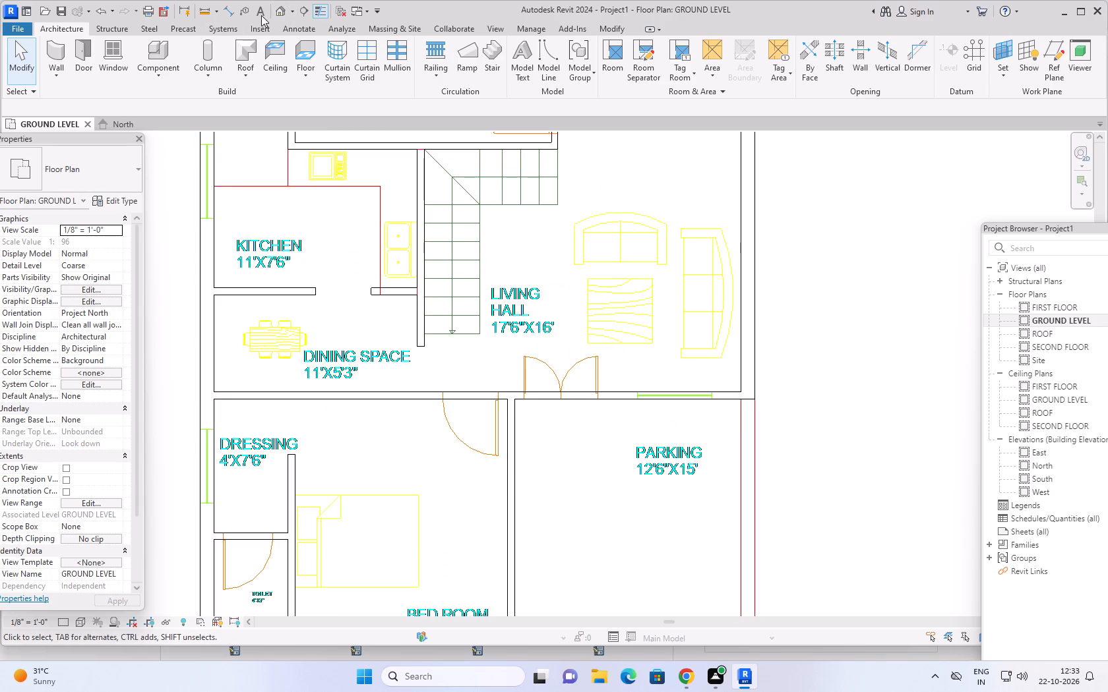
{"action": "left_click", "coordinate": [230, 5]}
{"action": "scroll", "coordinate": [461, 405], "scroll_direction": "up", "scroll_amount": 2}
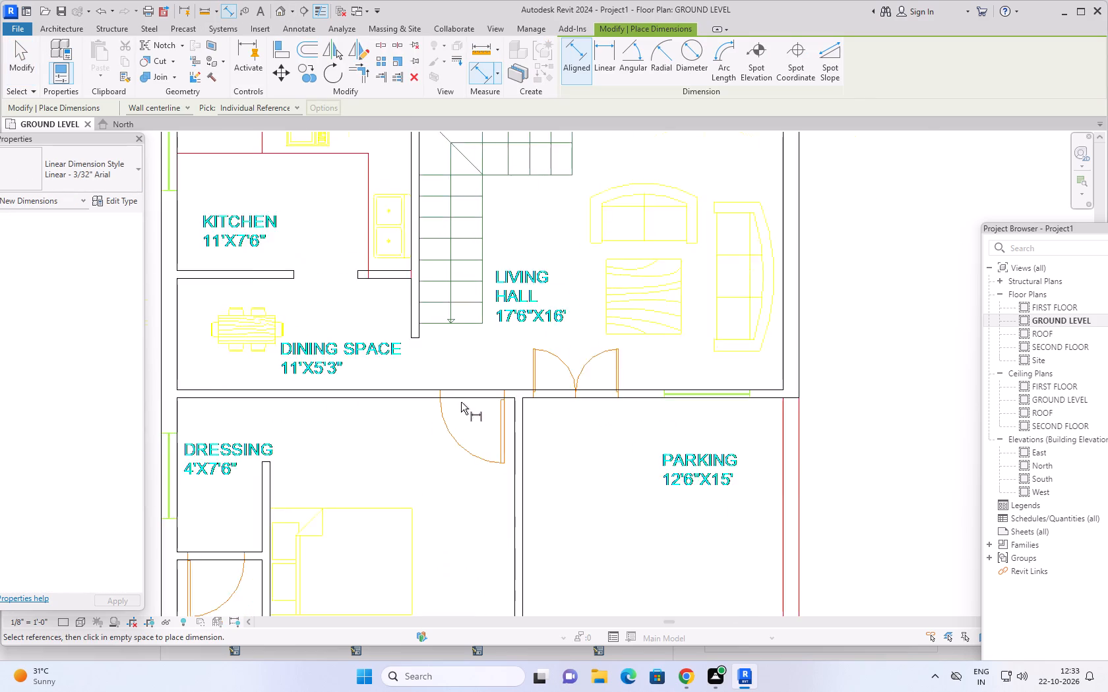
{"action": "scroll", "coordinate": [461, 402], "scroll_direction": "up", "scroll_amount": 2}
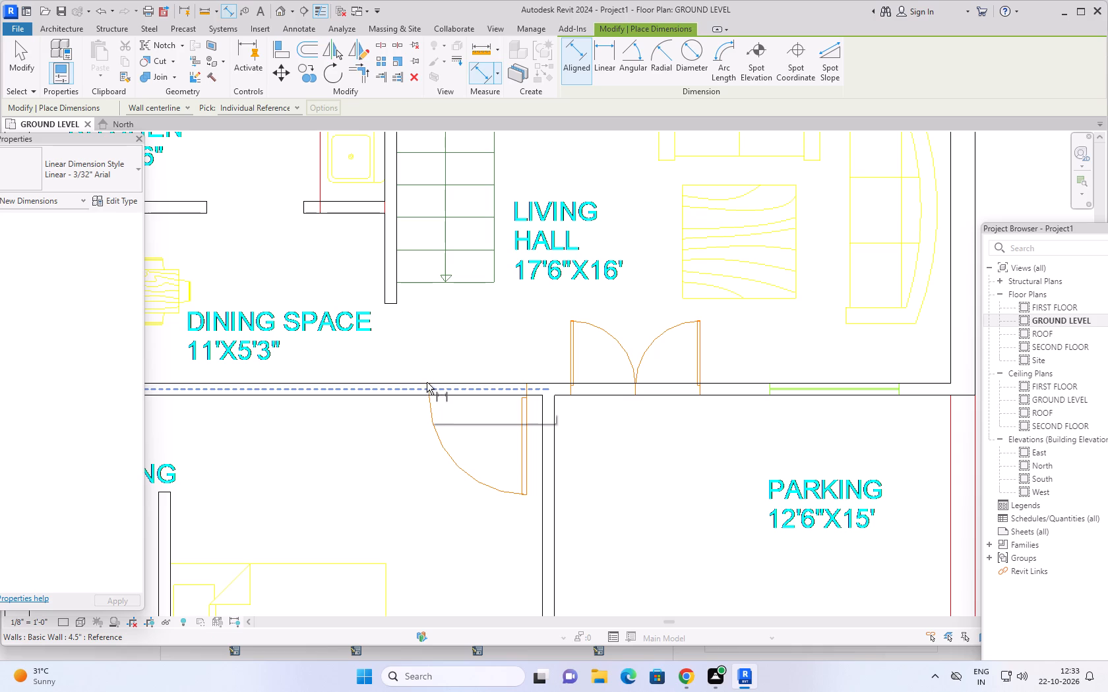
{"action": "left_click", "coordinate": [189, 107]}
{"action": "left_click", "coordinate": [179, 129]}
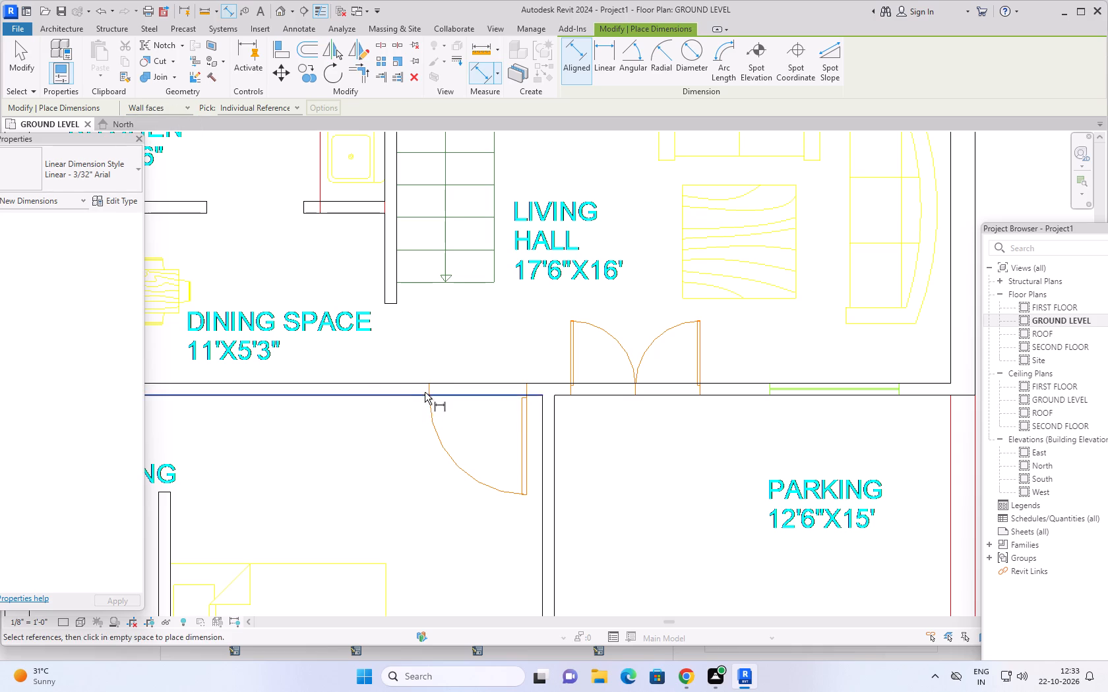
{"action": "scroll", "coordinate": [424, 389], "scroll_direction": "up", "scroll_amount": 5}
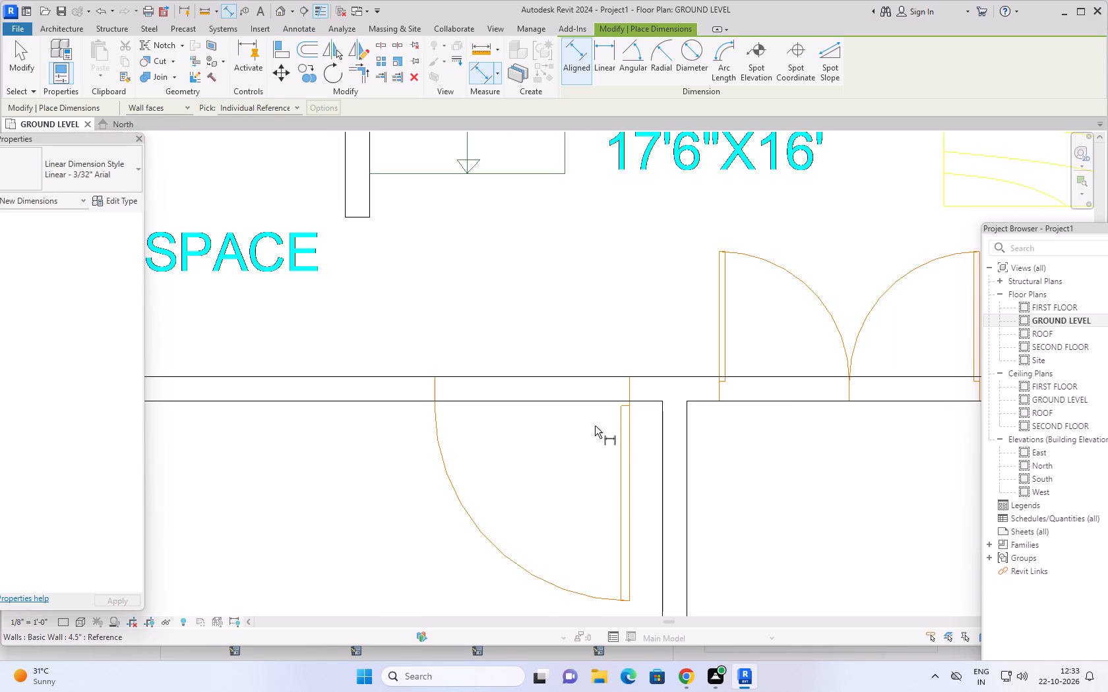
{"action": "left_click", "coordinate": [629, 426]}
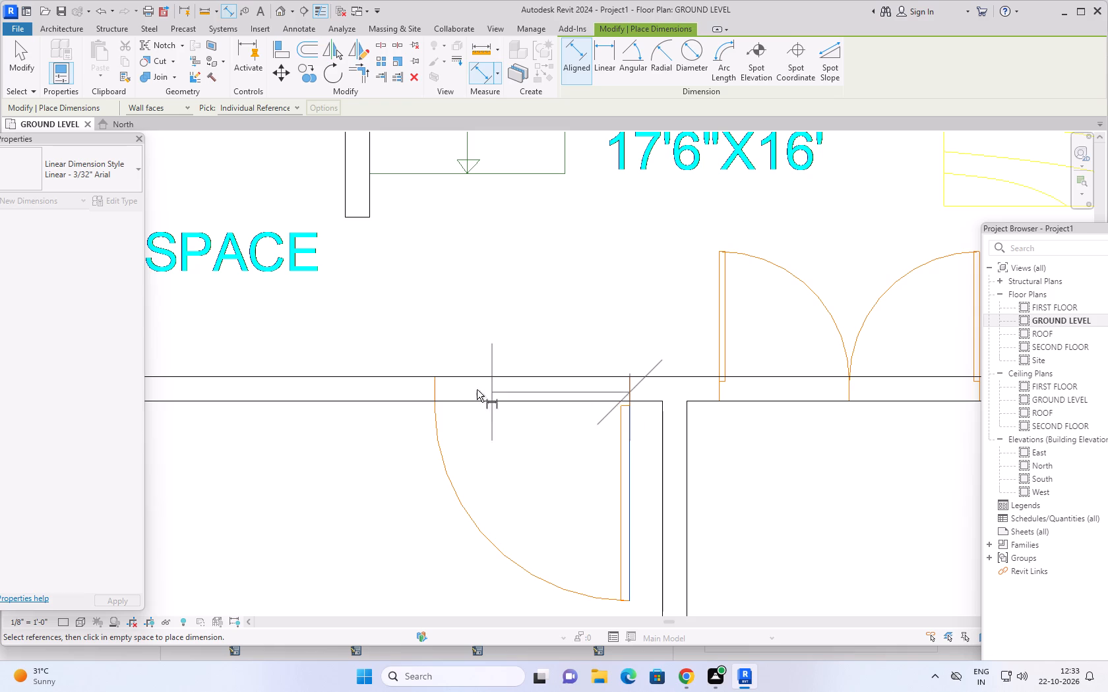
{"action": "left_click", "coordinate": [436, 384]}
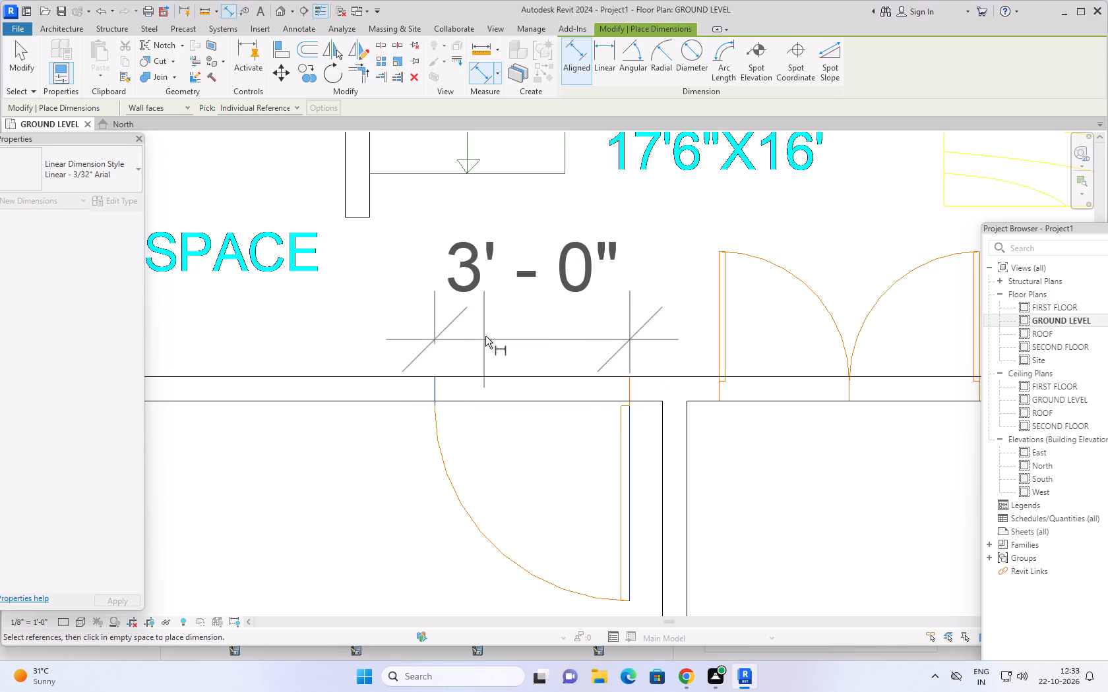
{"action": "scroll", "coordinate": [503, 303], "scroll_direction": "down", "scroll_amount": 9}
{"action": "key", "text": "Escape"}
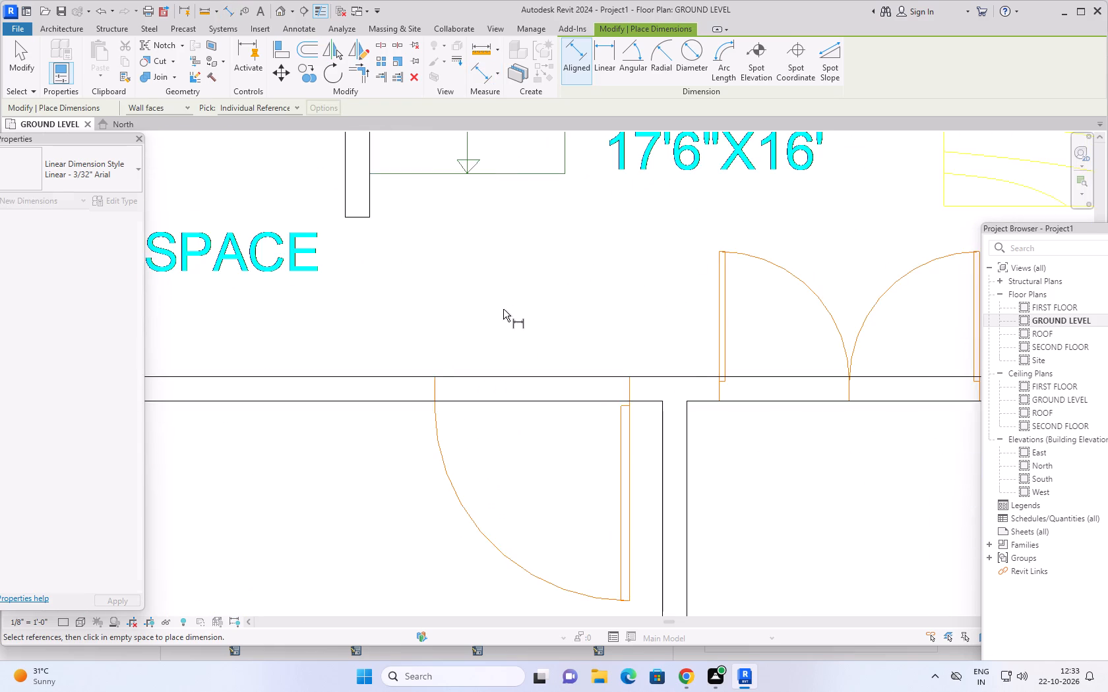
Create a Single-Flush door type named 3'X7' by duplicating the 36" x 84" type.
{"action": "scroll", "coordinate": [500, 316], "scroll_direction": "down", "scroll_amount": 8}
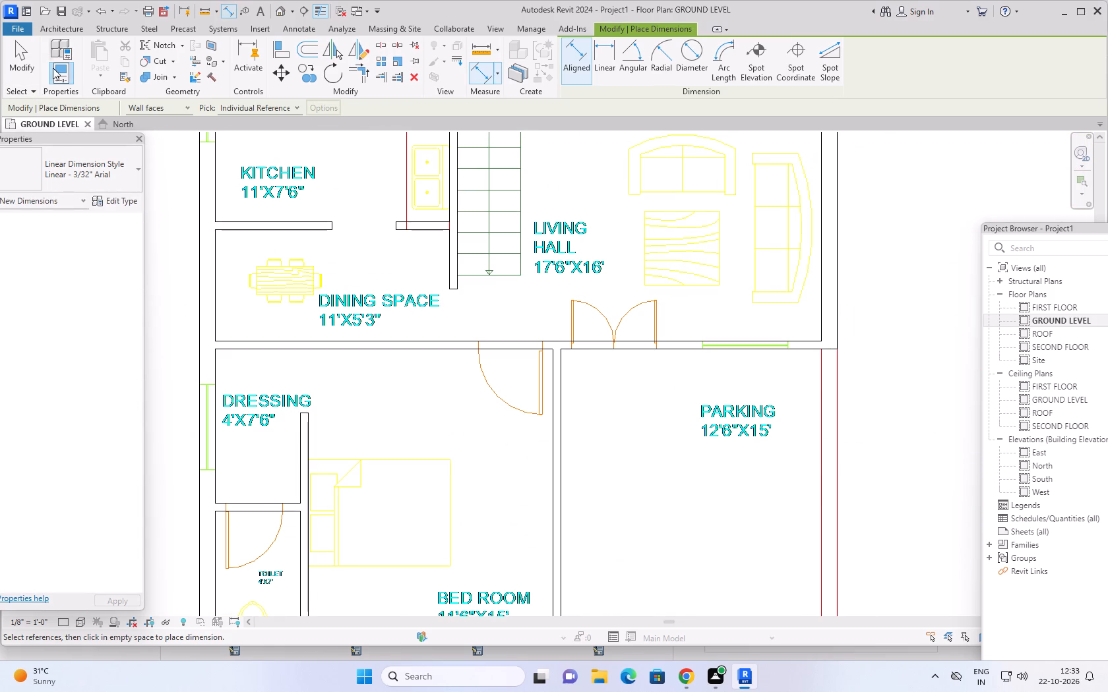
{"action": "left_click", "coordinate": [57, 28]}
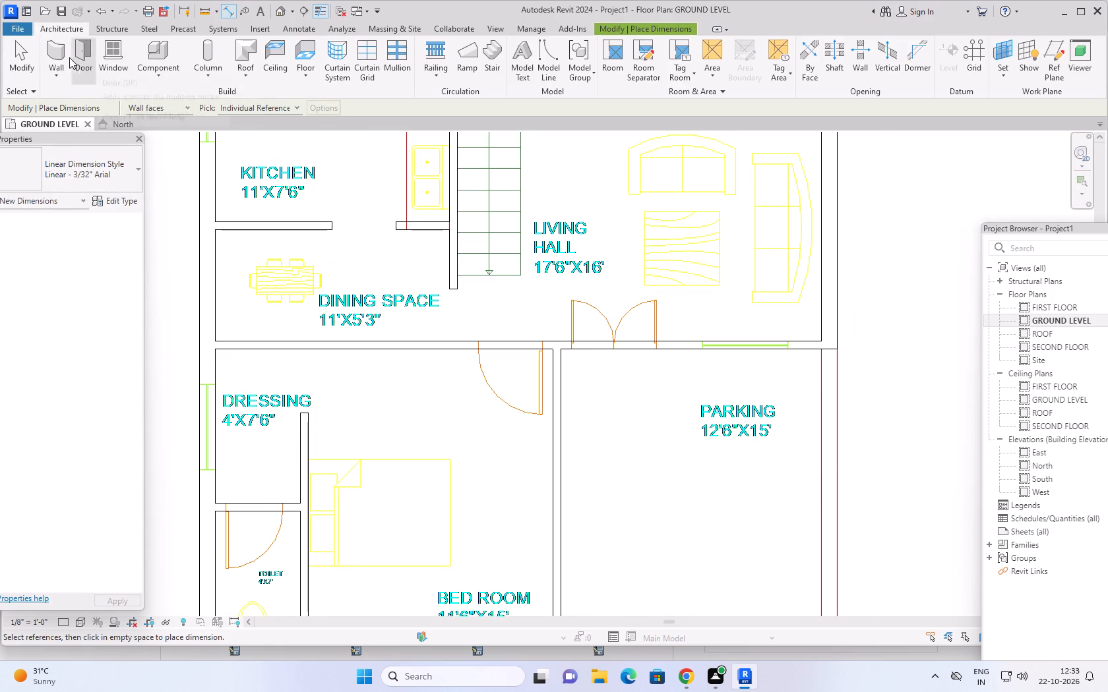
{"action": "left_click", "coordinate": [86, 47]}
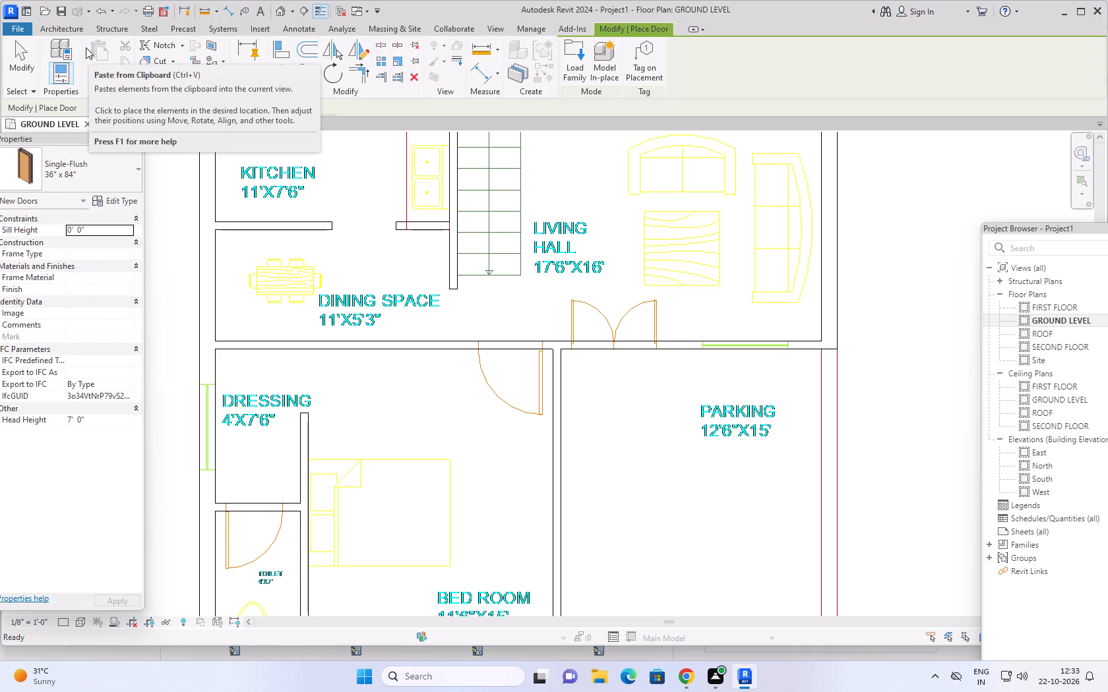
{"action": "left_click", "coordinate": [108, 198]}
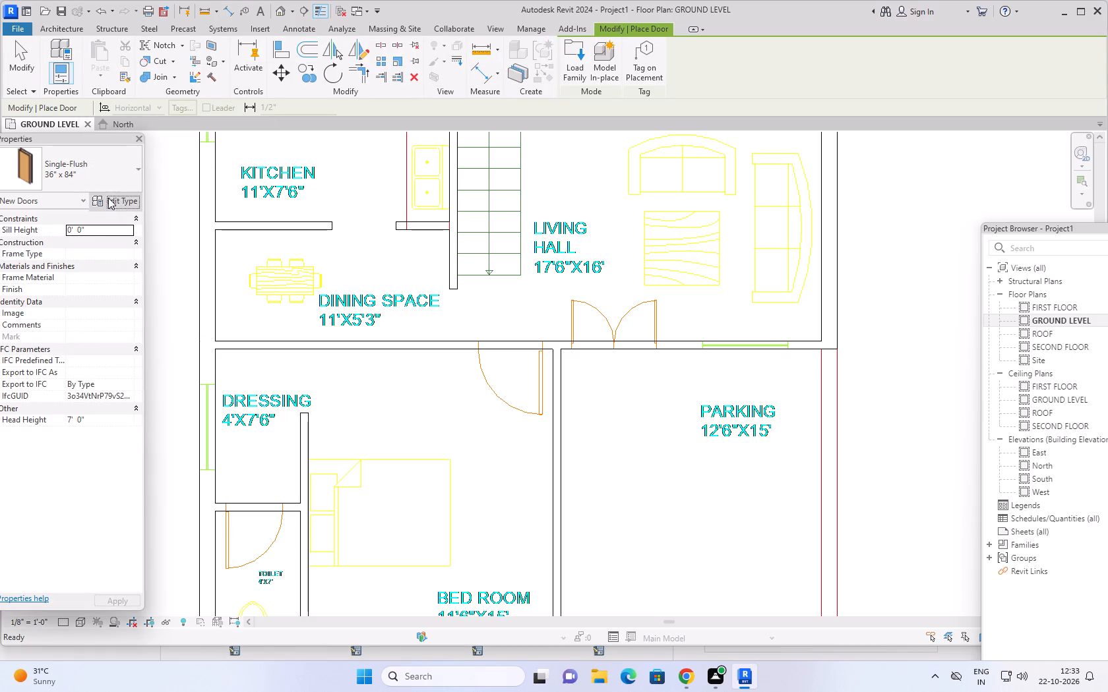
{"action": "left_click", "coordinate": [848, 227]}
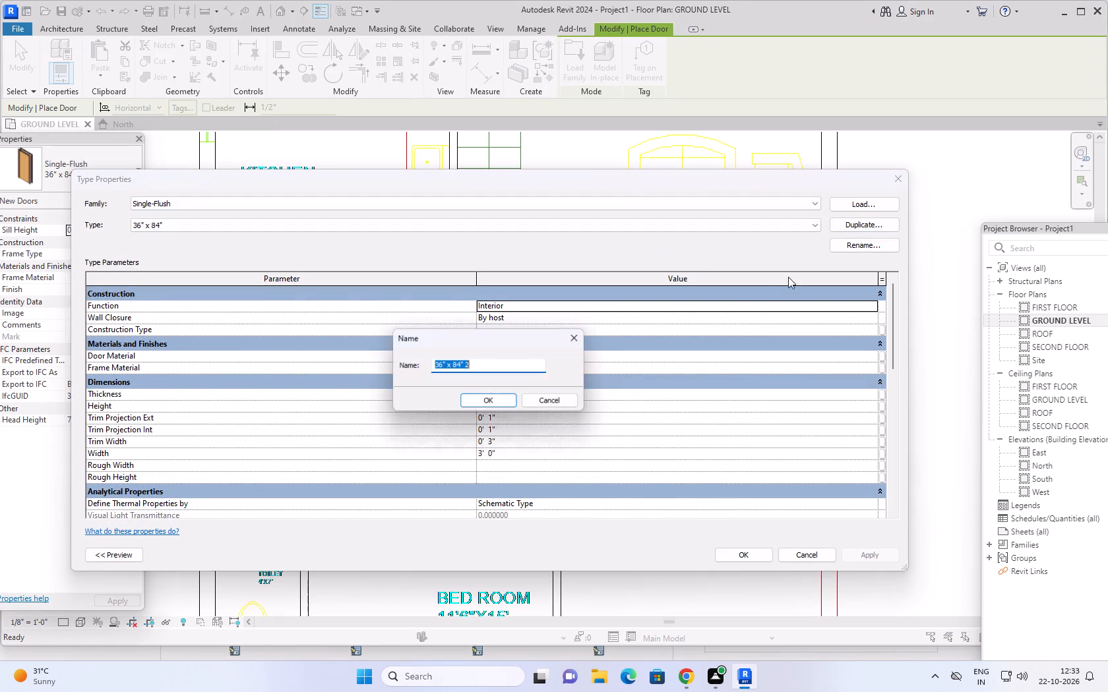
{"action": "type", "text": "3'"}
{"action": "type", "text": "X7'"}
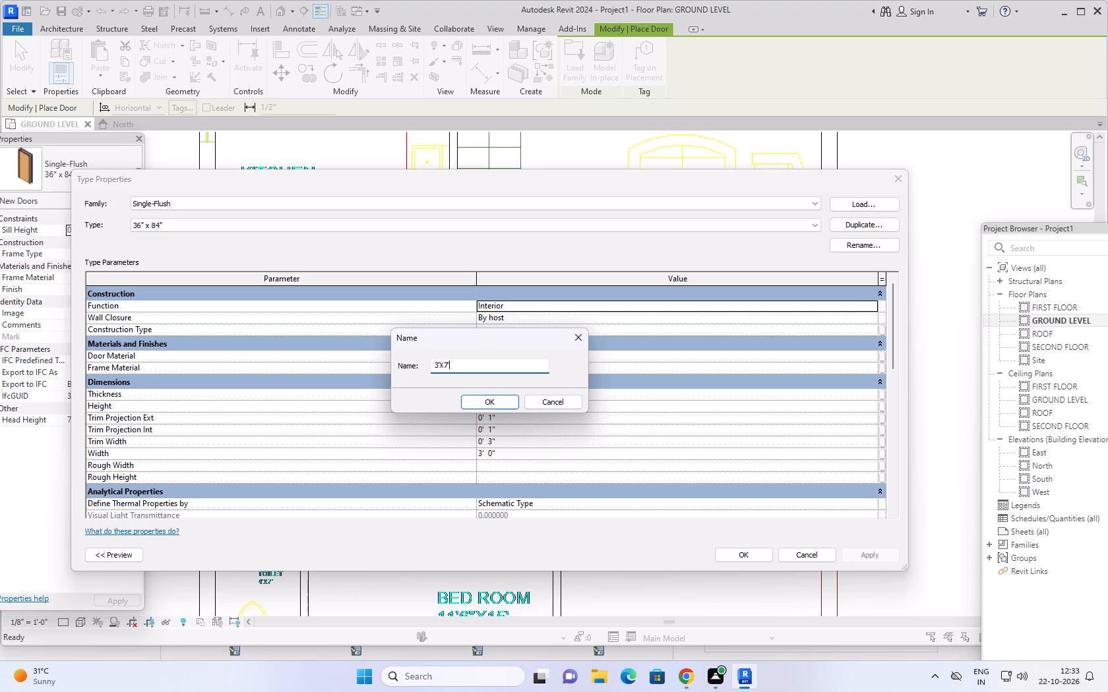
{"action": "left_click", "coordinate": [483, 397]}
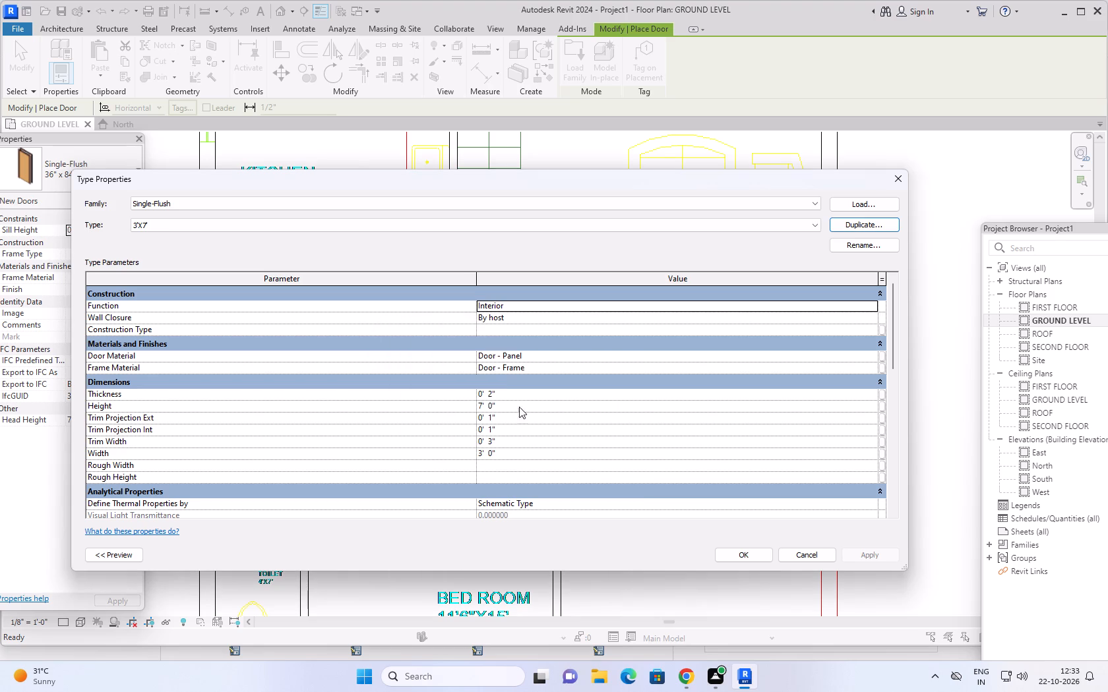
{"action": "left_click", "coordinate": [865, 223]}
{"action": "left_click", "coordinate": [575, 339]}
{"action": "left_click", "coordinate": [740, 553]}
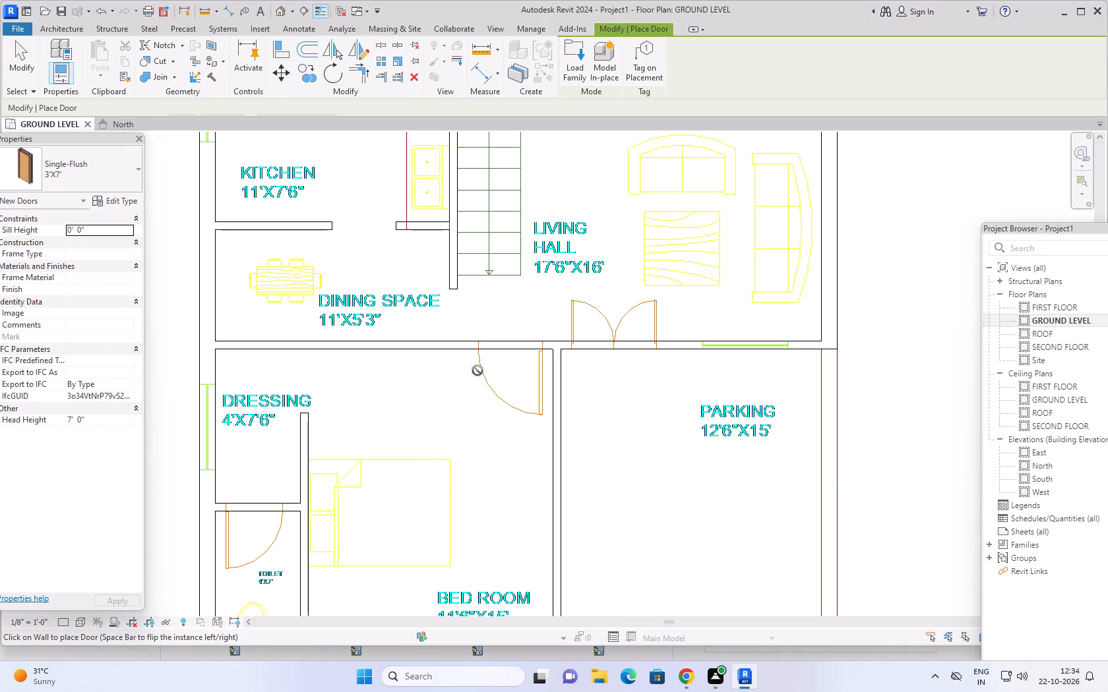
Place Single-Flush 3'X7' doors at the bed room and upper 11'X7'6" bedroom openings, matching the swings drawn in the DWG.
{"action": "key", "text": "space"}
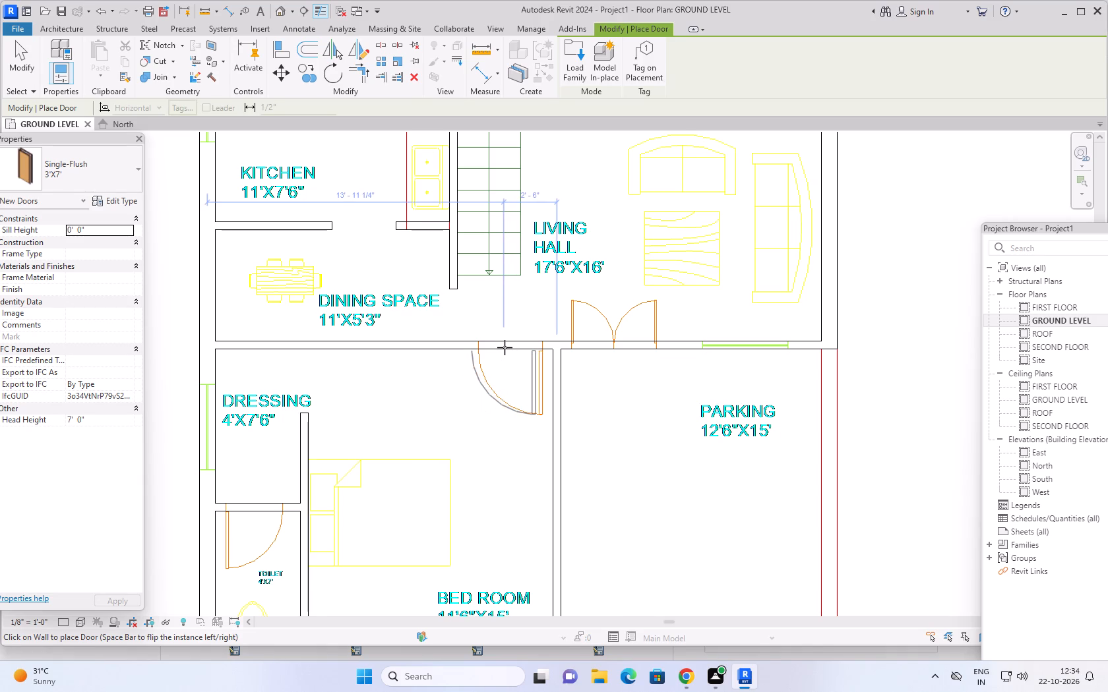
{"action": "left_click", "coordinate": [505, 347]}
{"action": "scroll", "coordinate": [551, 299], "scroll_direction": "down", "scroll_amount": 8}
{"action": "middle_click_drag", "start_coordinate": [592, 265], "coordinate": [582, 341]}
{"action": "scroll", "coordinate": [566, 279], "scroll_direction": "up", "scroll_amount": 10}
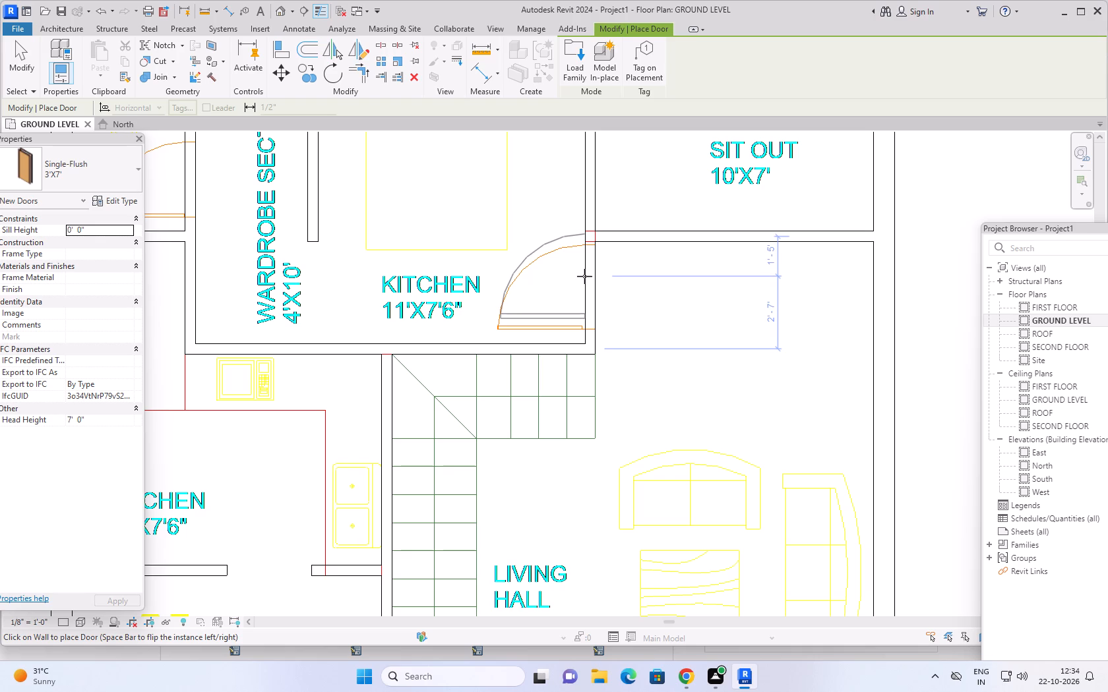
{"action": "key", "text": "space"}
{"action": "key", "text": "space"}
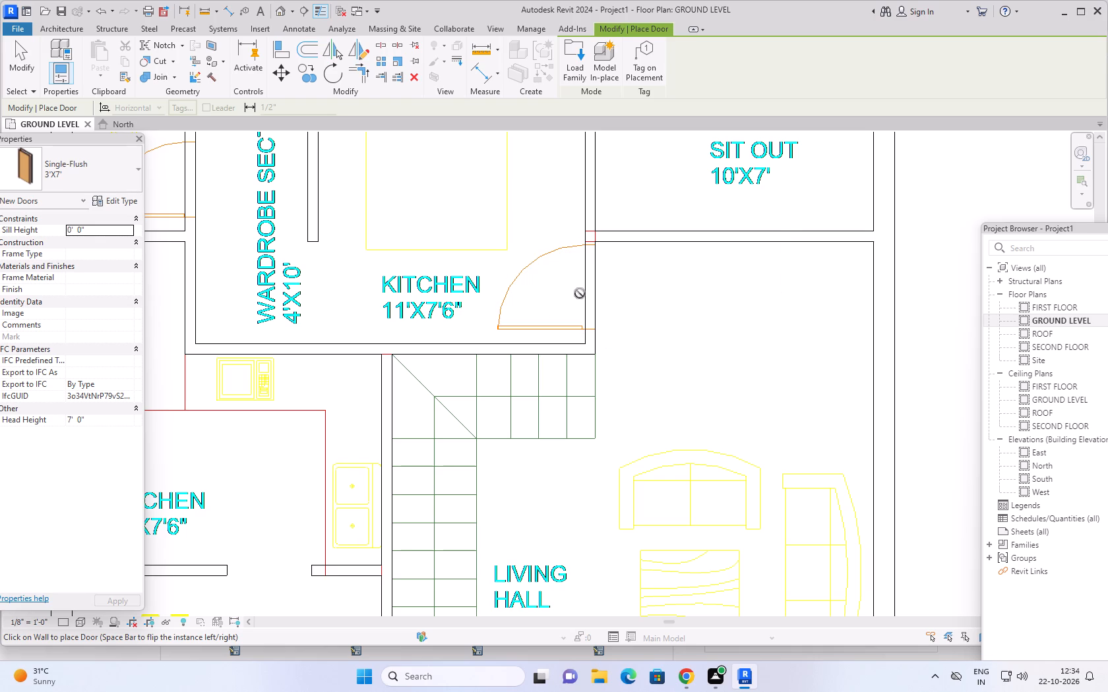
{"action": "left_click", "coordinate": [584, 293]}
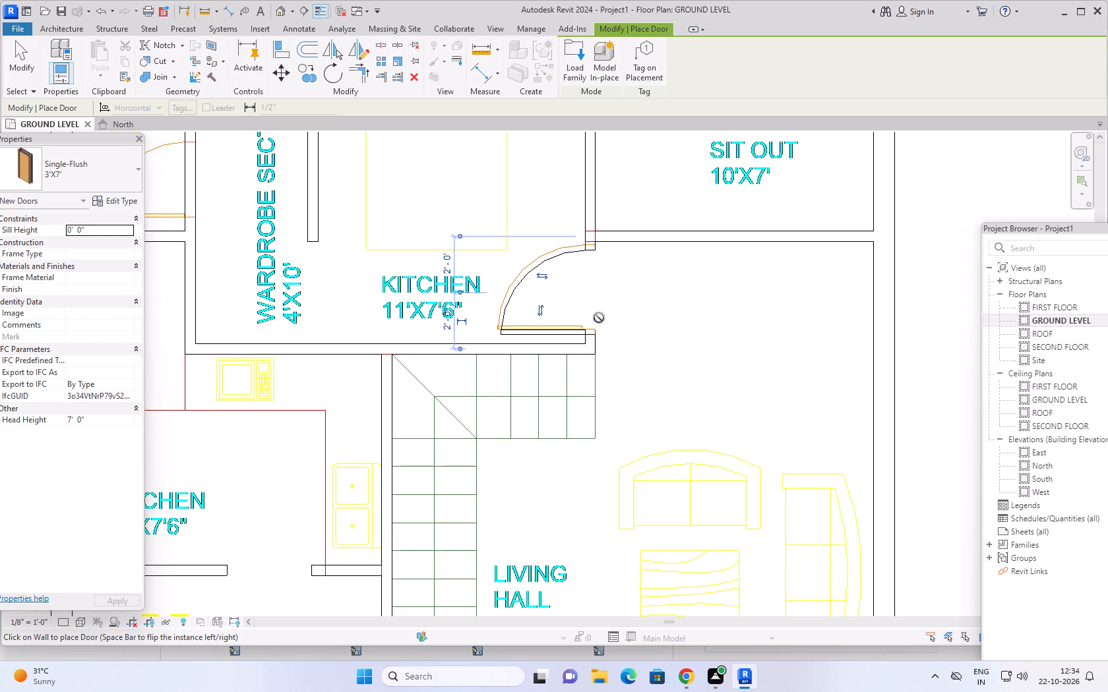
{"action": "scroll", "coordinate": [609, 309], "scroll_direction": "down", "scroll_amount": 3}
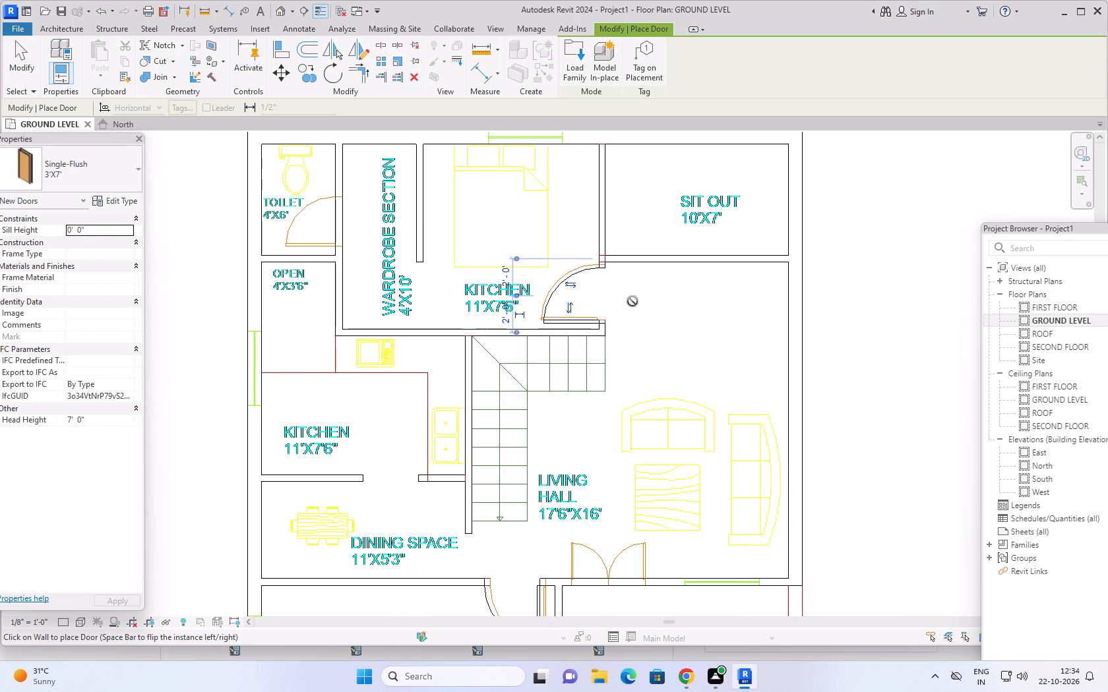
{"action": "scroll", "coordinate": [632, 304], "scroll_direction": "down", "scroll_amount": 2}
{"action": "key", "text": "Escape"}
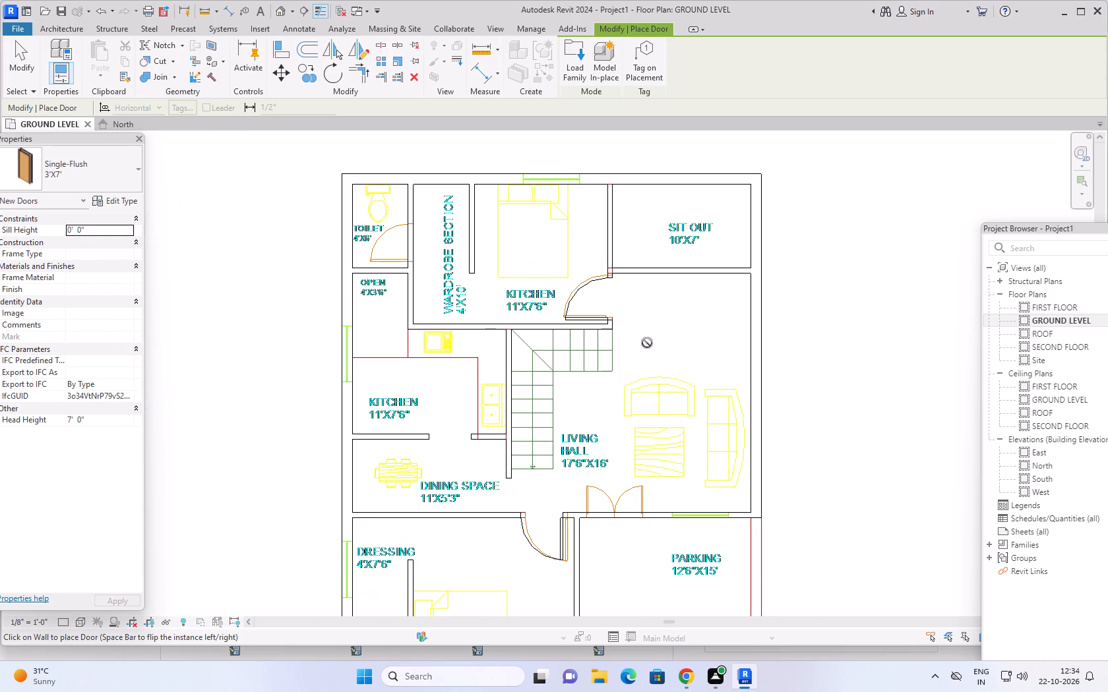
{"action": "key", "text": "Escape"}
Measure the width of the double-door opening between the living hall and parking with an aligned dimension.
{"action": "middle_click_drag", "start_coordinate": [609, 397], "coordinate": [605, 341]}
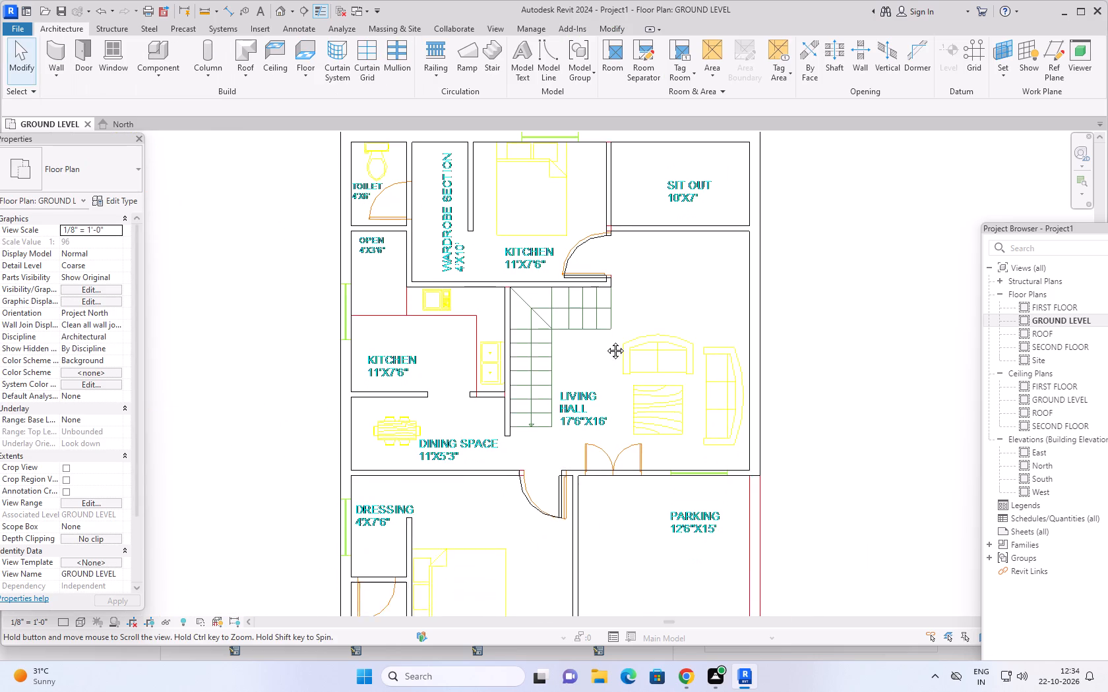
{"action": "middle_click_drag", "start_coordinate": [605, 341], "coordinate": [603, 314]}
{"action": "middle_click", "coordinate": [603, 314]}
{"action": "scroll", "coordinate": [594, 440], "scroll_direction": "up", "scroll_amount": 8}
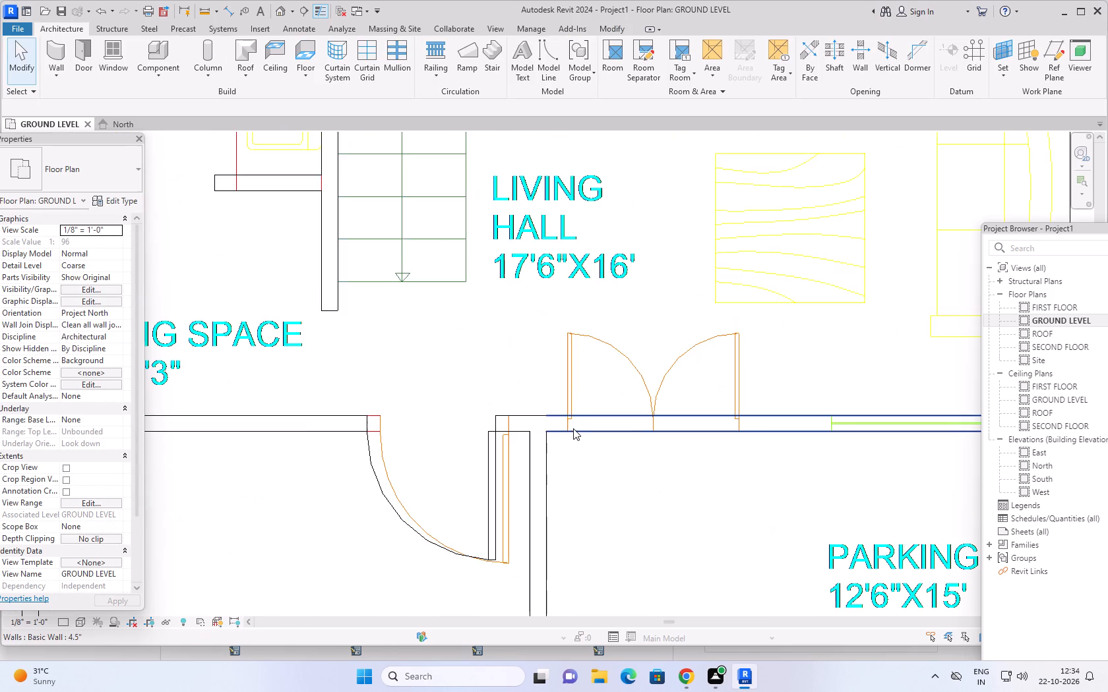
{"action": "scroll", "coordinate": [573, 428], "scroll_direction": "up", "scroll_amount": 4}
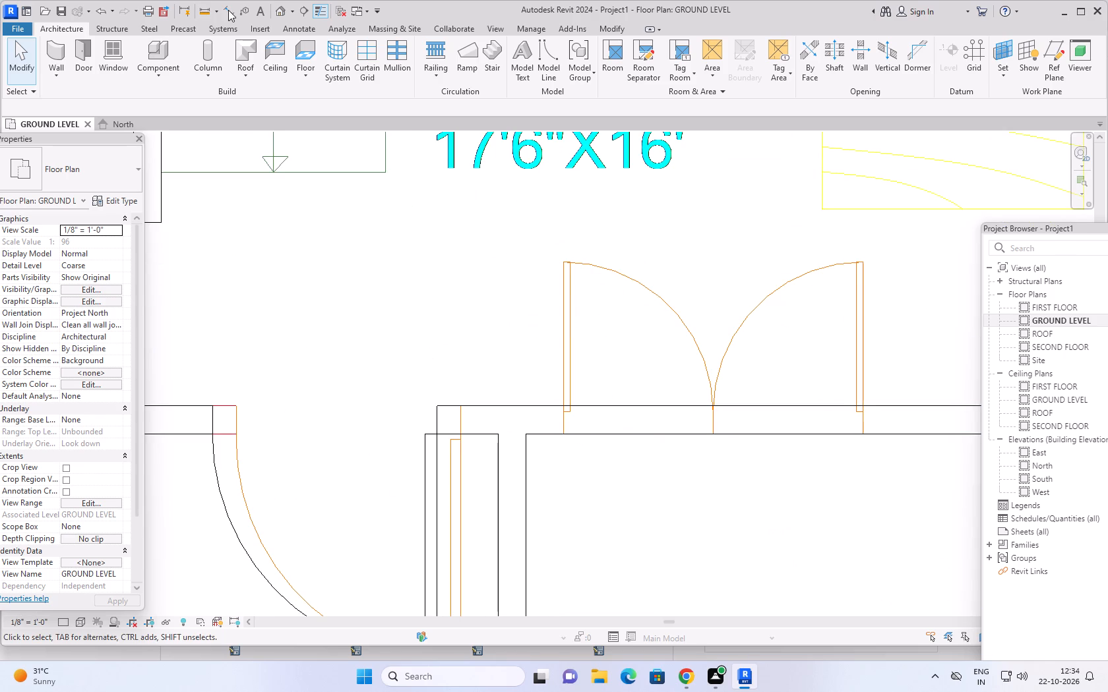
{"action": "left_click", "coordinate": [228, 9]}
{"action": "scroll", "coordinate": [565, 427], "scroll_direction": "up", "scroll_amount": 1}
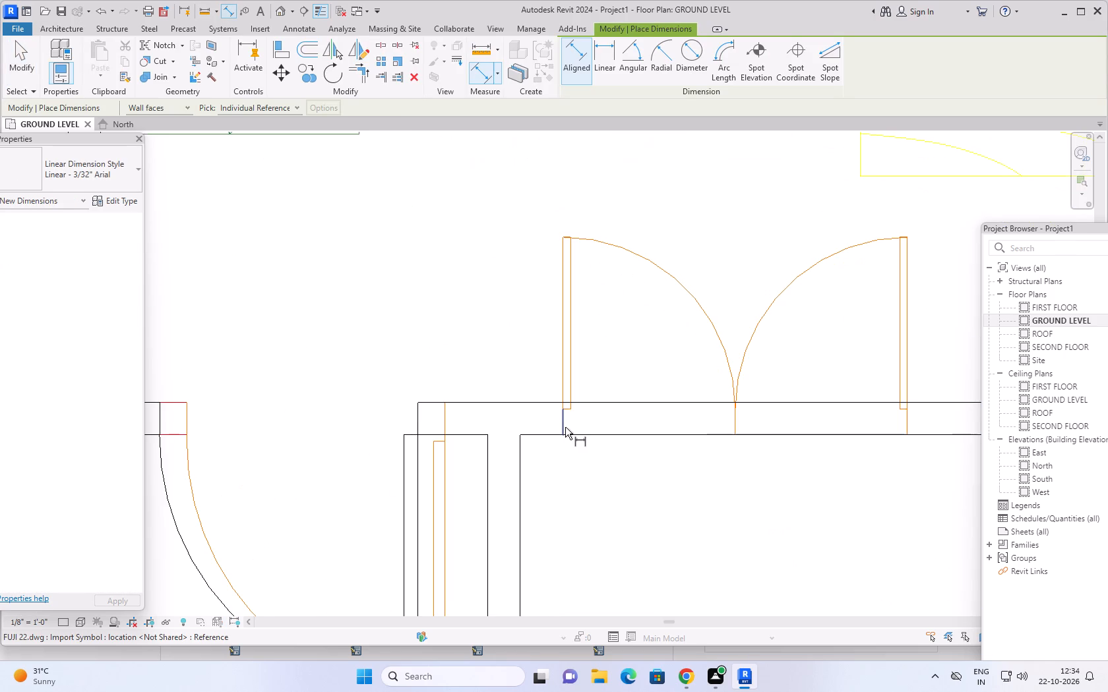
{"action": "left_click", "coordinate": [565, 427]}
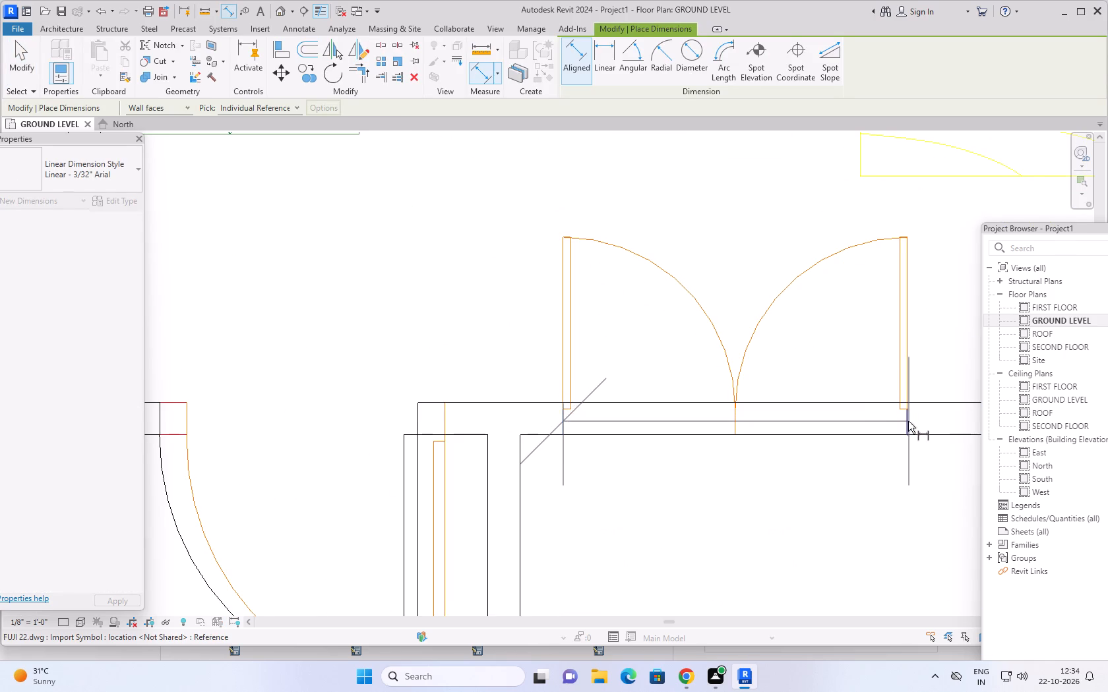
{"action": "left_click", "coordinate": [908, 421]}
{"action": "key", "text": "Escape"}
Duplicate the Single-Flush 3'X7' door type as 2'8"X7' and set its width to 2'8".
{"action": "scroll", "coordinate": [797, 382], "scroll_direction": "down", "scroll_amount": 8}
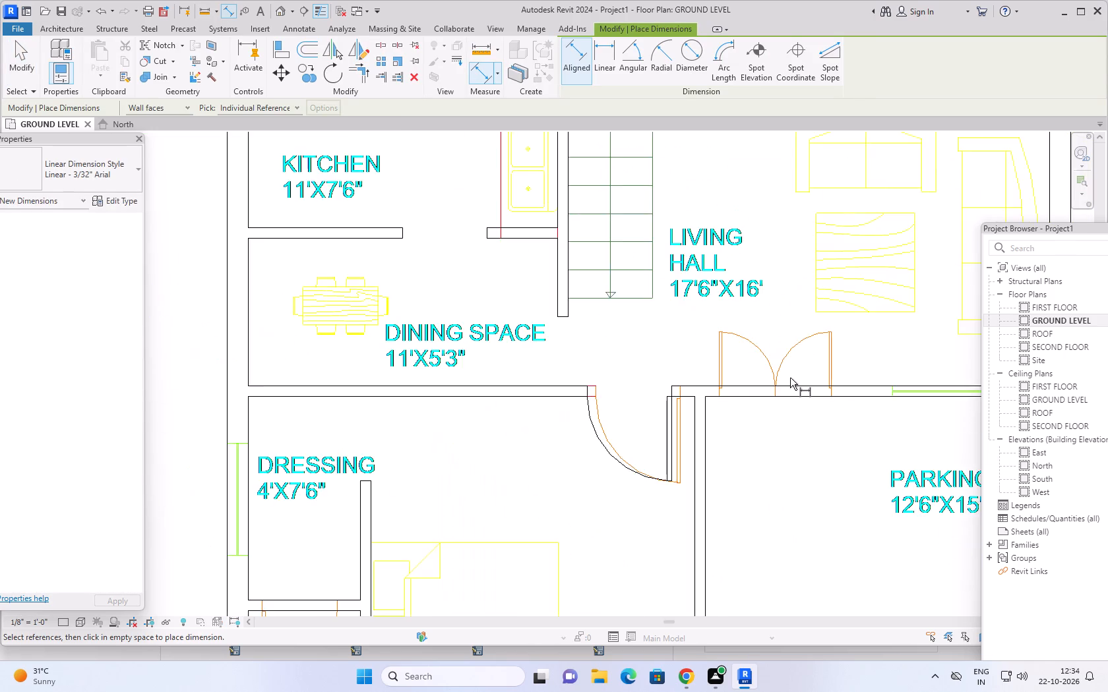
{"action": "scroll", "coordinate": [790, 378], "scroll_direction": "down", "scroll_amount": 2}
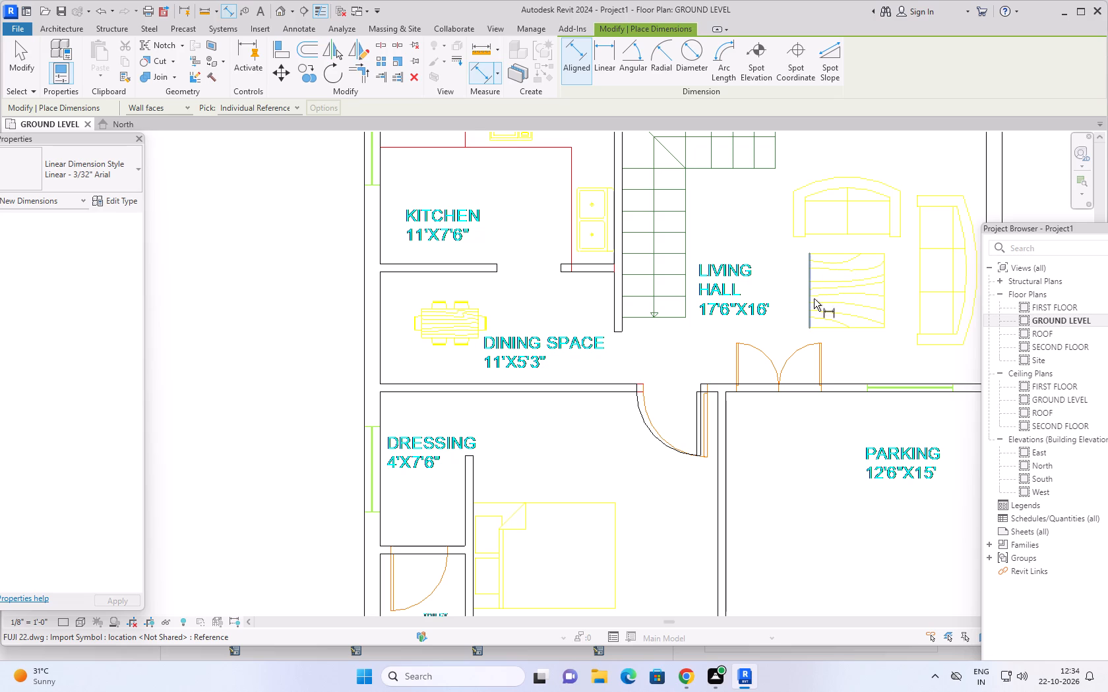
{"action": "scroll", "coordinate": [837, 455], "scroll_direction": "down", "scroll_amount": 4}
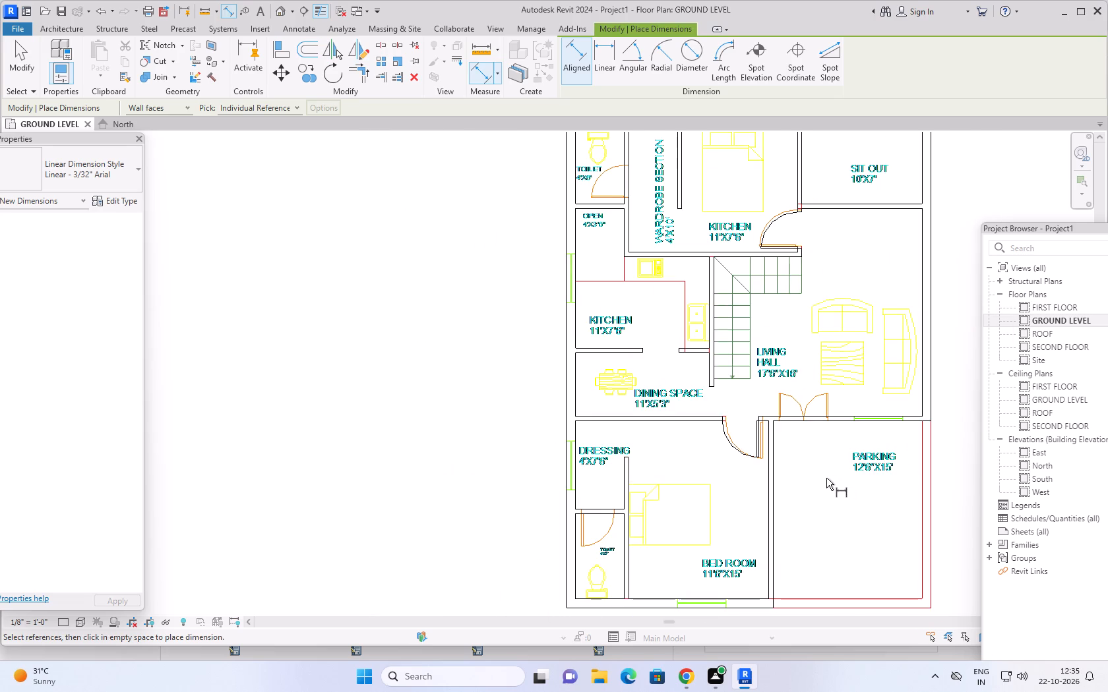
{"action": "middle_click_drag", "start_coordinate": [816, 463], "coordinate": [773, 411]}
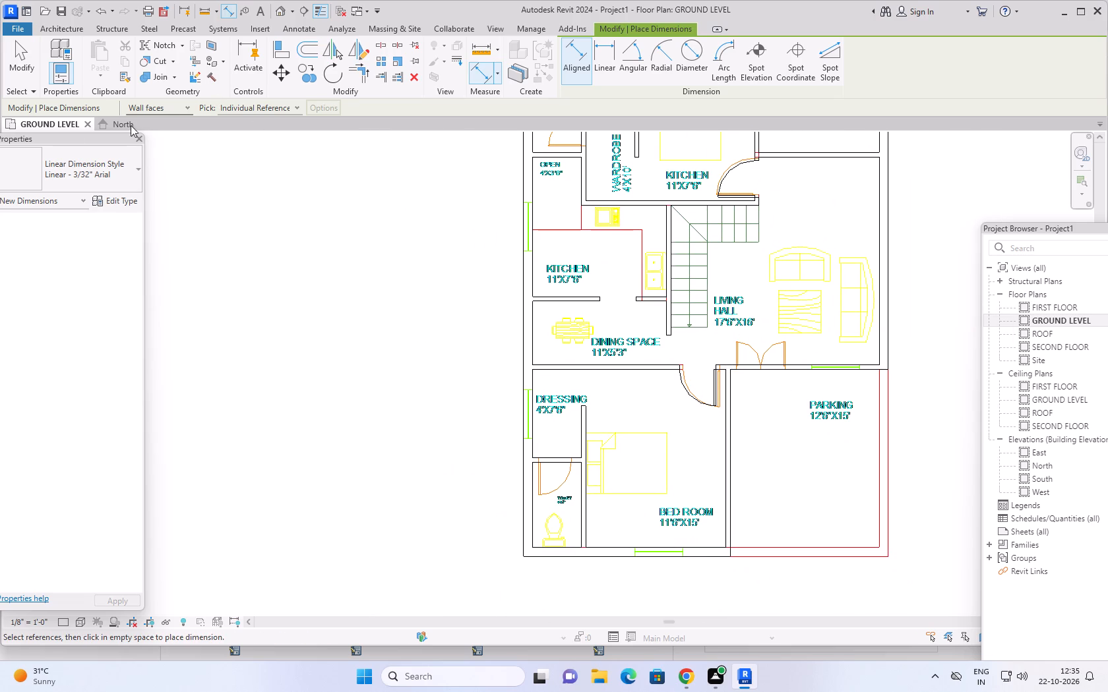
{"action": "left_click", "coordinate": [71, 30]}
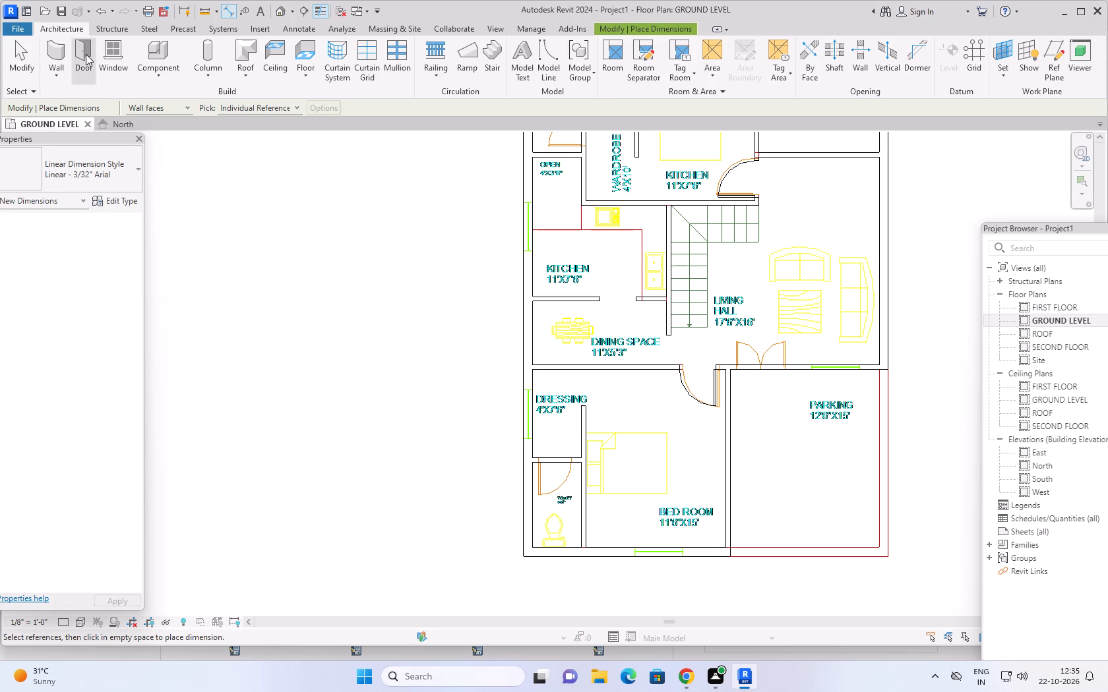
{"action": "left_click", "coordinate": [86, 54]}
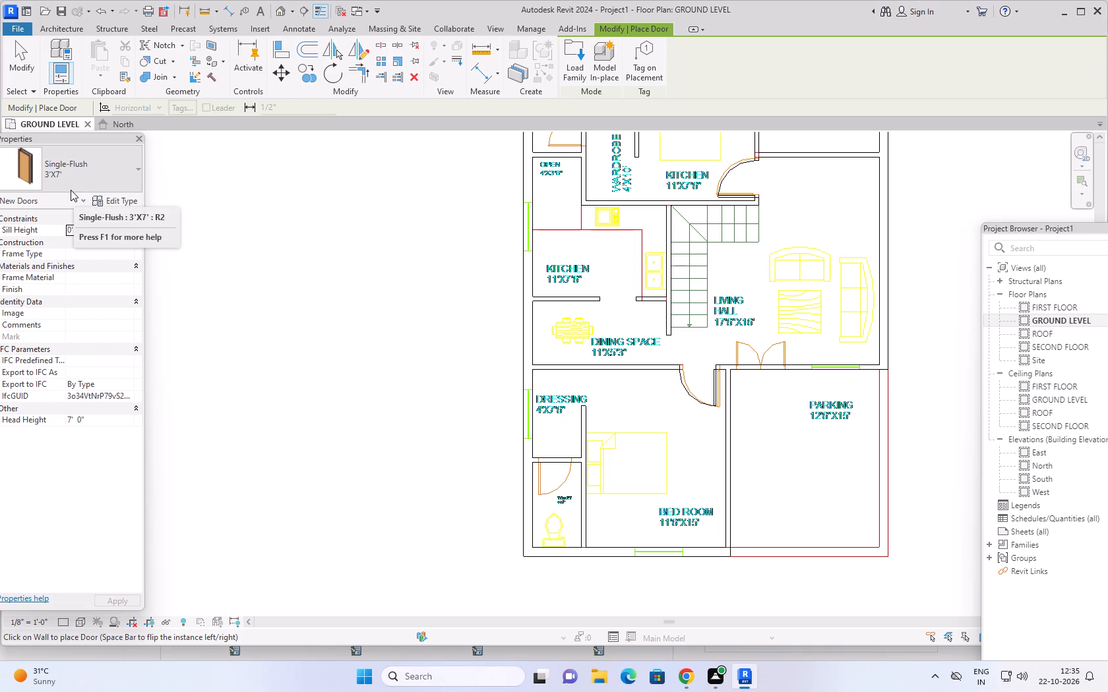
{"action": "left_click", "coordinate": [113, 200]}
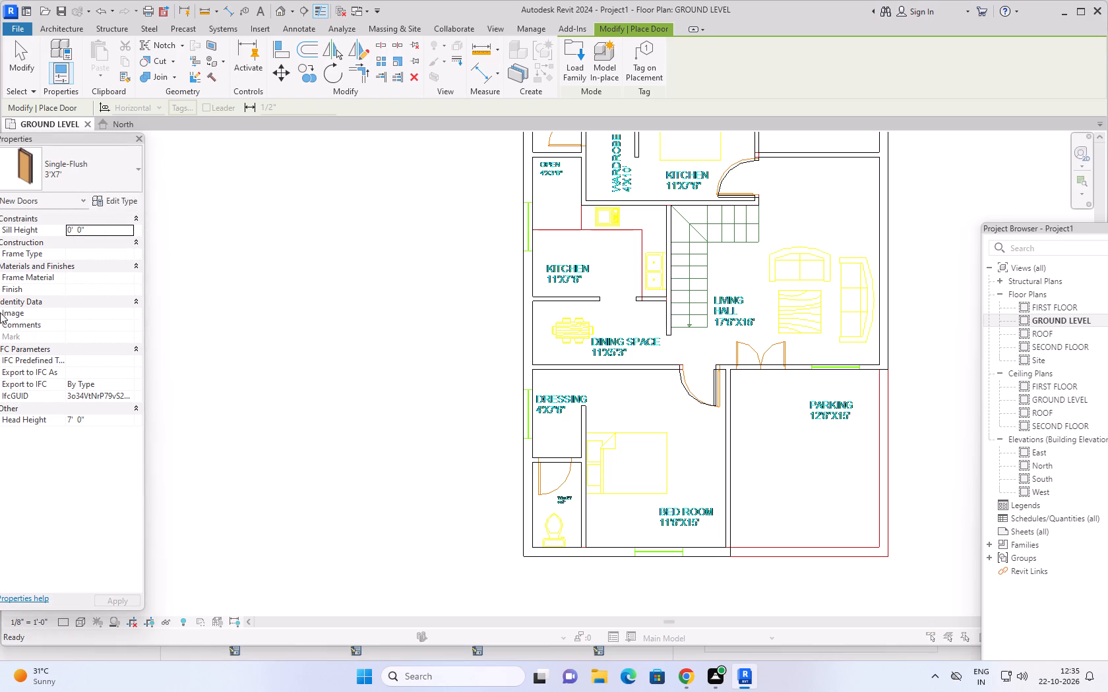
{"action": "left_click", "coordinate": [846, 223]}
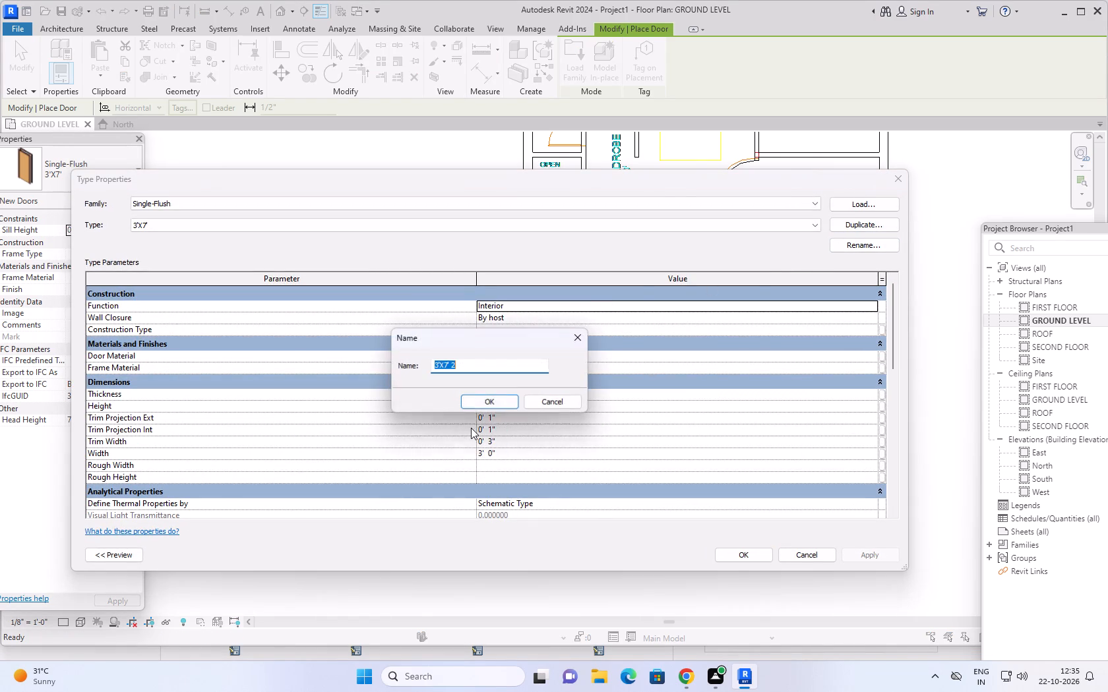
{"action": "key", "text": "BackSpace"}
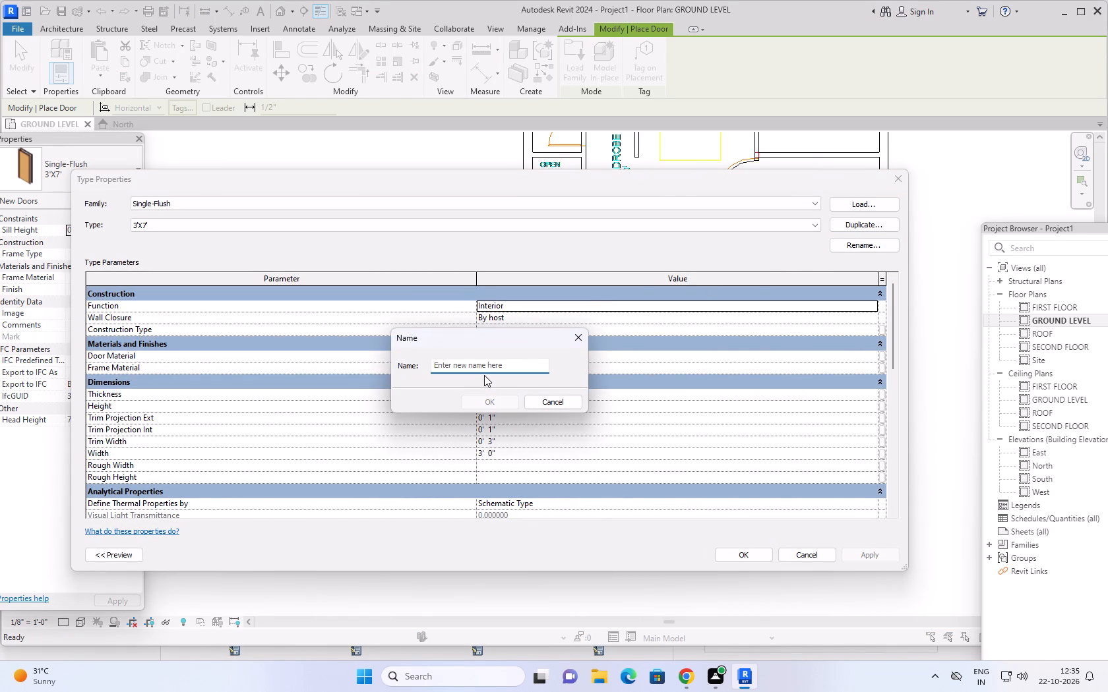
{"action": "type", "text": "2'8\""}
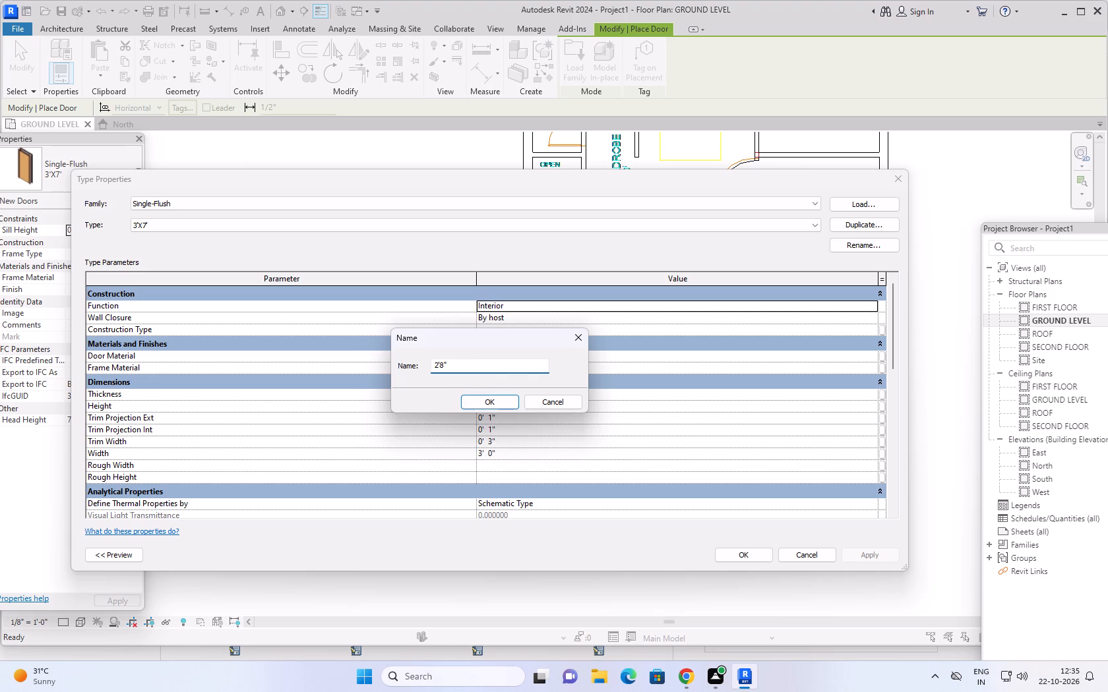
{"action": "type", "text": "X7'"}
{"action": "left_click", "coordinate": [508, 400]}
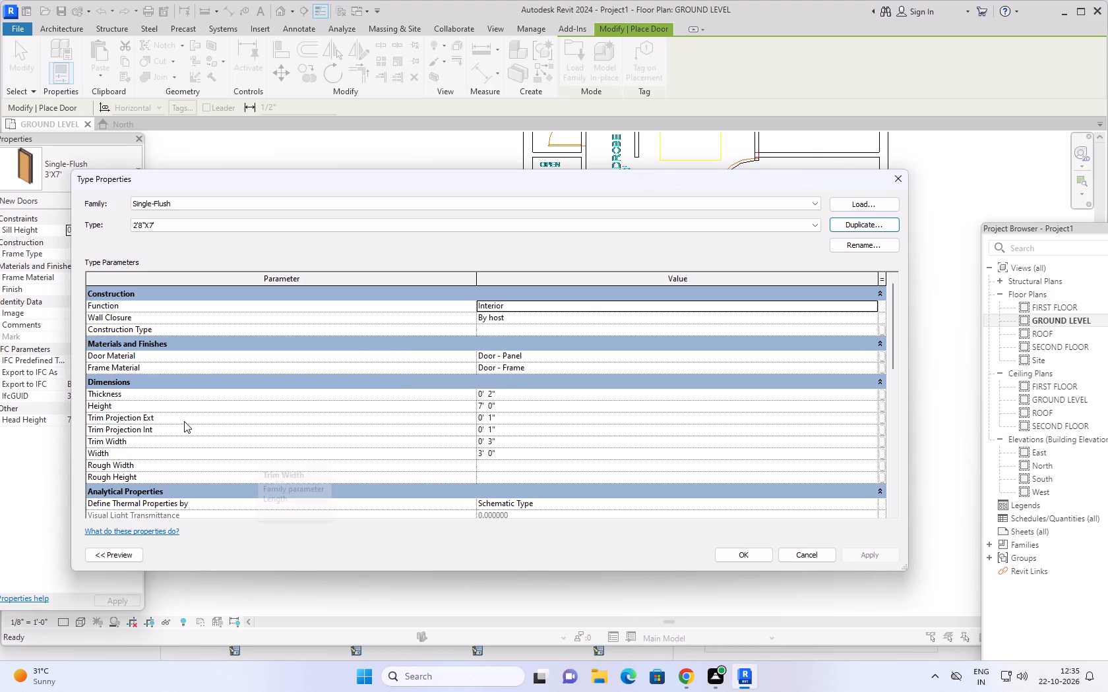
{"action": "left_click", "coordinate": [507, 453]}
{"action": "type", "text": "2'8\""}
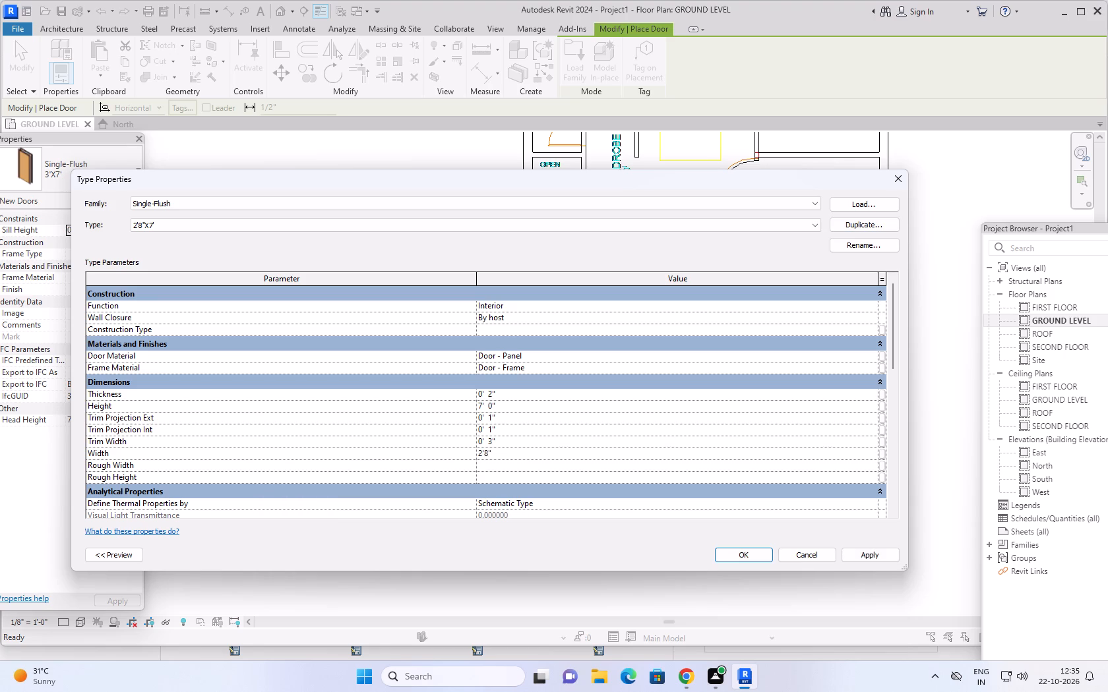
{"action": "left_click", "coordinate": [882, 553]}
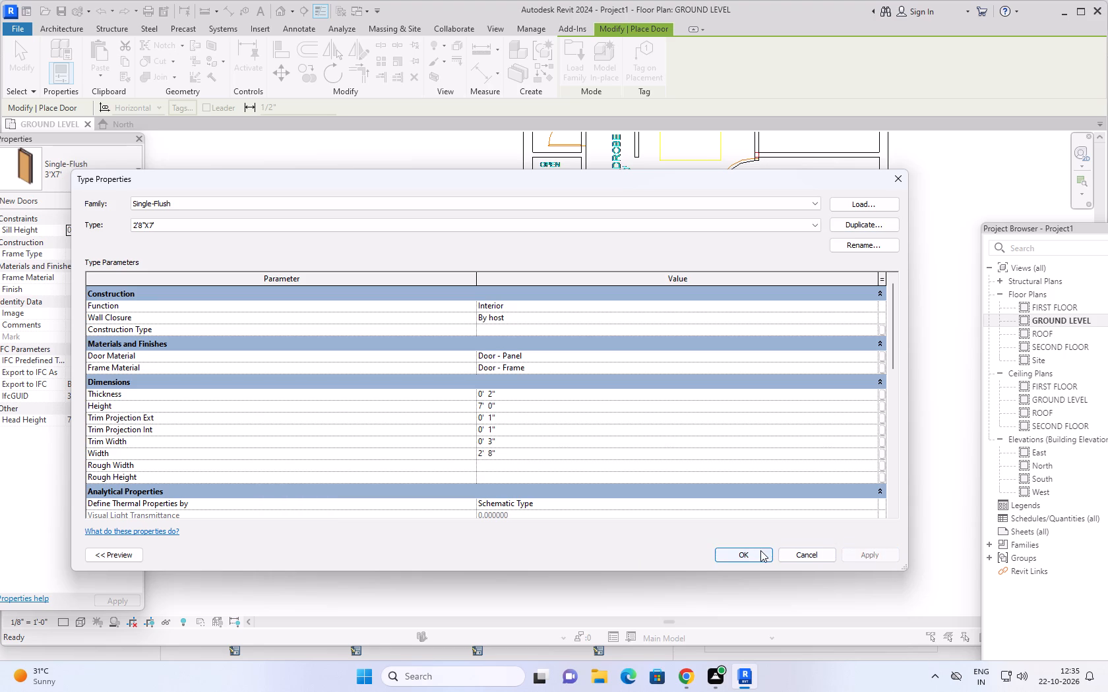
{"action": "left_click", "coordinate": [756, 550]}
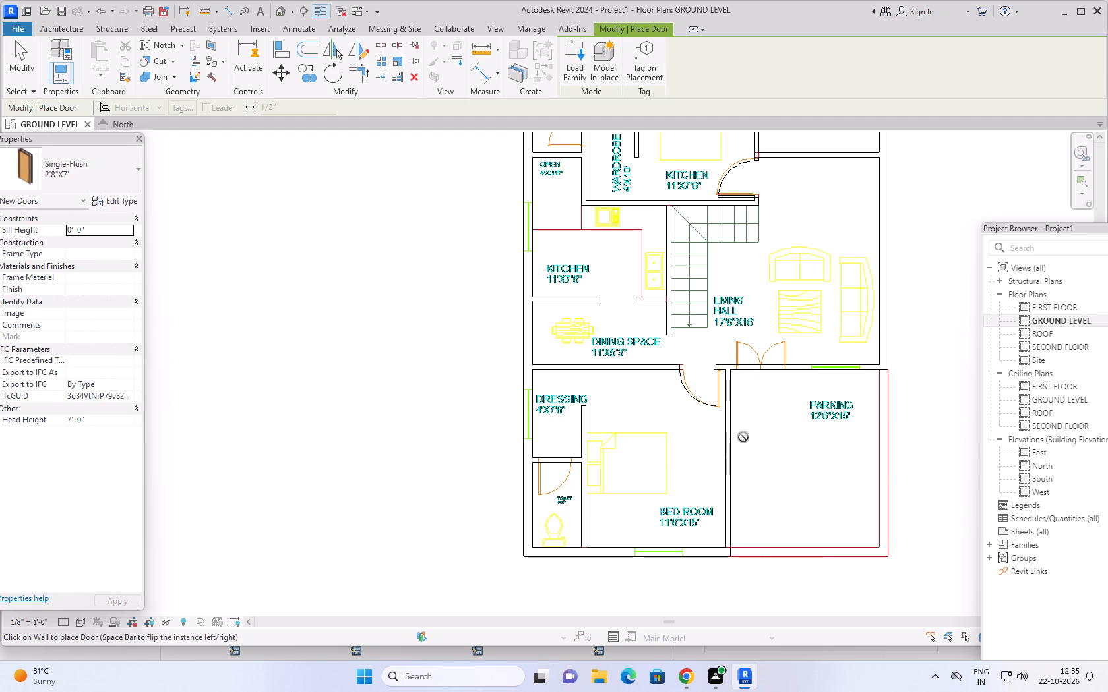
Place a Single-Flush 2'8"X7' door in the wall between the dressing area and the 4'X7' toilet, following the DWG swing.
{"action": "scroll", "coordinate": [553, 470], "scroll_direction": "up", "scroll_amount": 8}
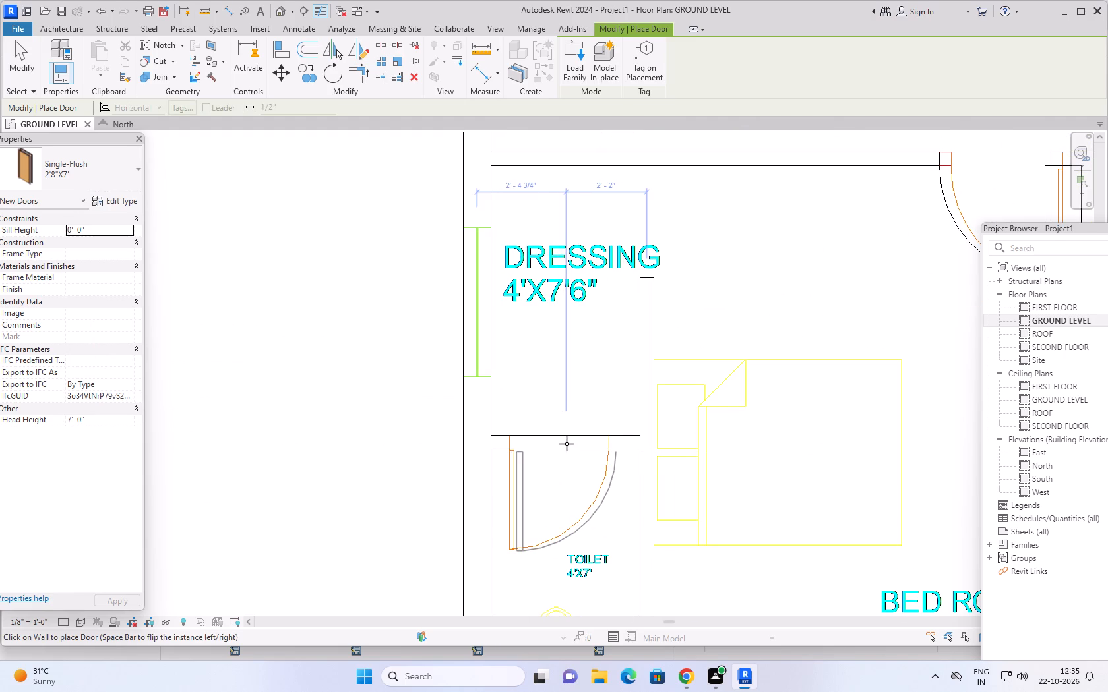
{"action": "left_click", "coordinate": [567, 444]}
Place a Single-Flush 2'8"X7' door between the 4'X6' toilet and the wardrobe section, flipped to match the DWG swing.
{"action": "scroll", "coordinate": [613, 353], "scroll_direction": "down", "scroll_amount": 3}
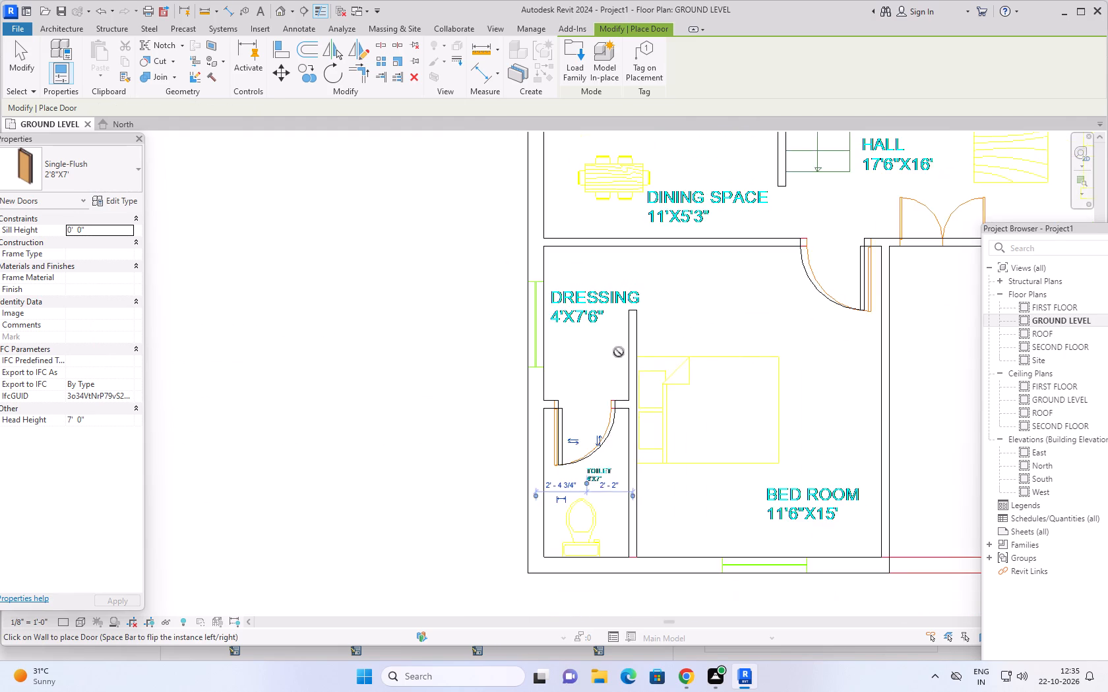
{"action": "scroll", "coordinate": [619, 352], "scroll_direction": "down", "scroll_amount": 7}
{"action": "middle_click_drag", "start_coordinate": [668, 342], "coordinate": [589, 513]}
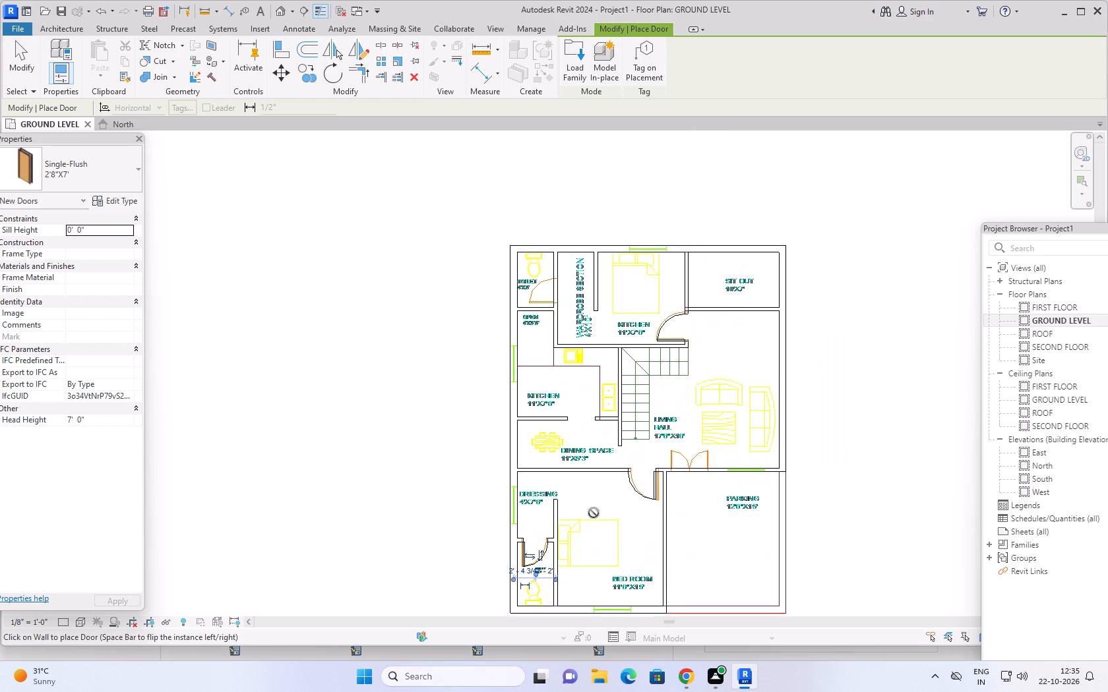
{"action": "scroll", "coordinate": [562, 289], "scroll_direction": "up", "scroll_amount": 10}
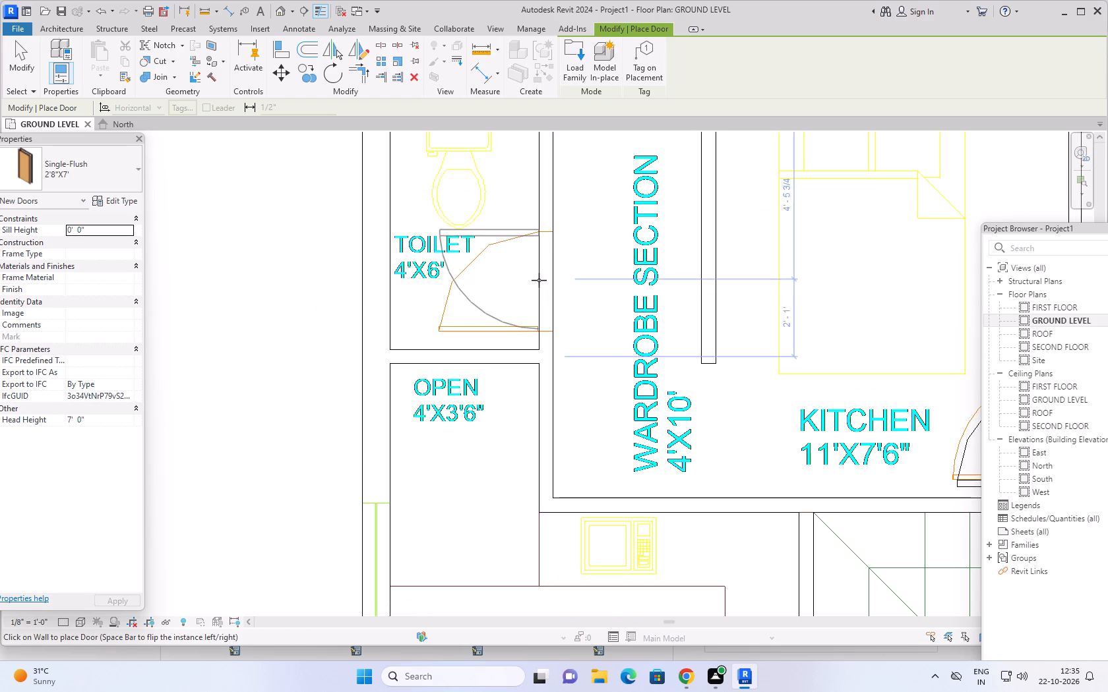
{"action": "key", "text": "space"}
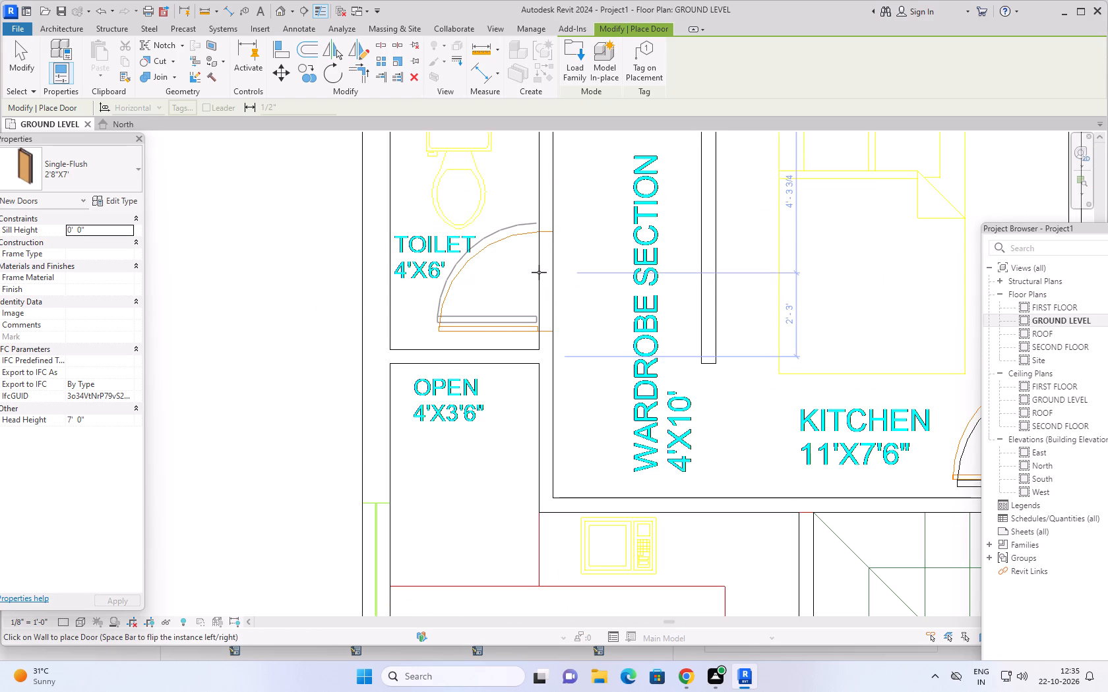
{"action": "left_click", "coordinate": [539, 272]}
{"action": "scroll", "coordinate": [594, 378], "scroll_direction": "down", "scroll_amount": 6}
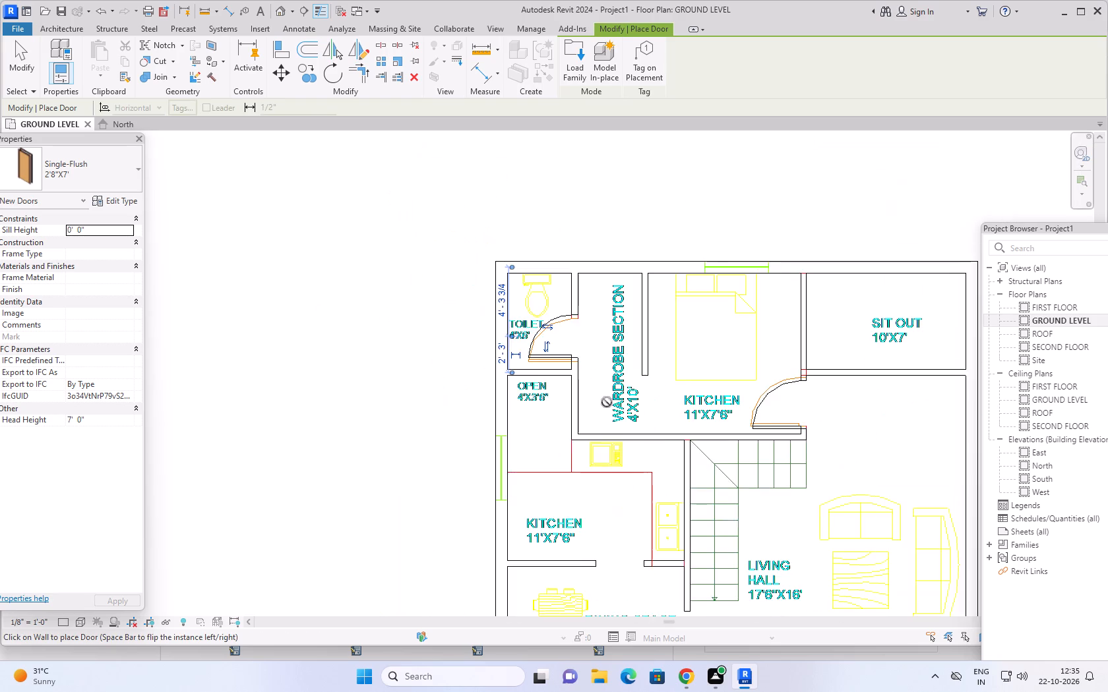
{"action": "scroll", "coordinate": [612, 402], "scroll_direction": "down", "scroll_amount": 8}
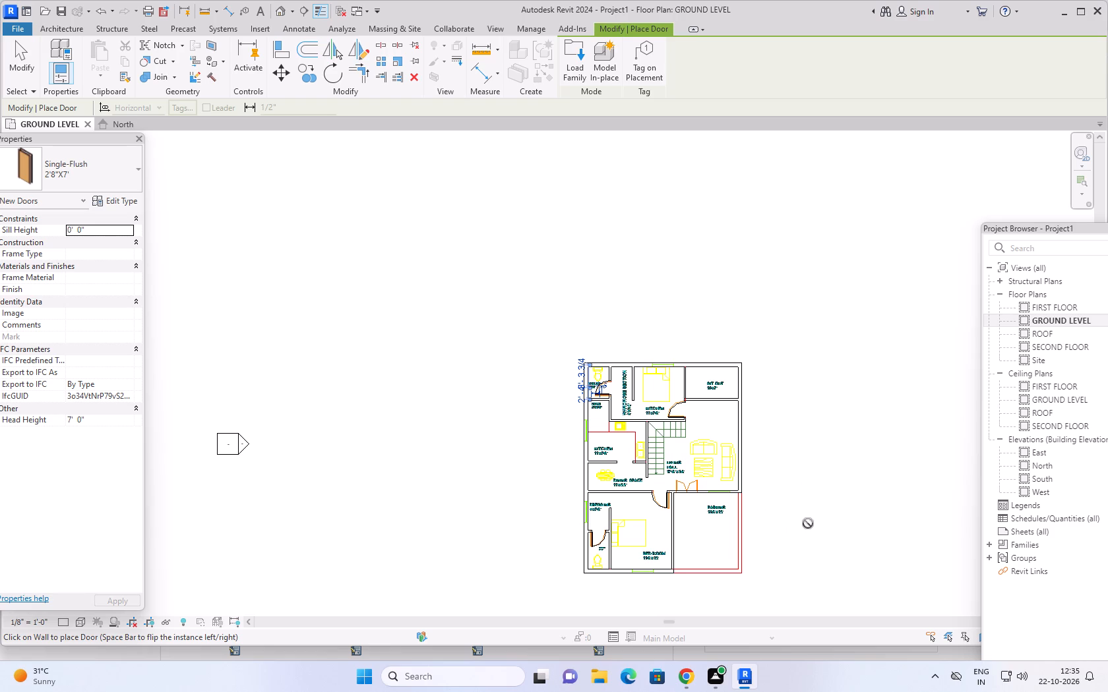
{"action": "middle_click_drag", "start_coordinate": [803, 521], "coordinate": [751, 449]}
{"action": "key", "text": "Escape"}
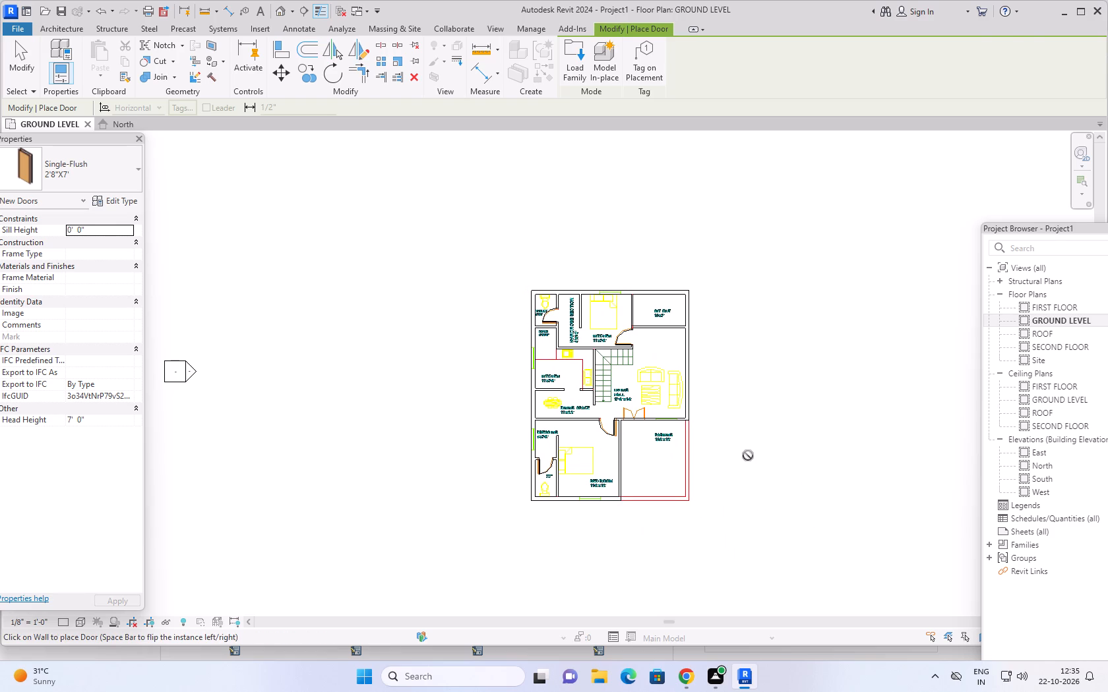
{"action": "key", "text": "Escape"}
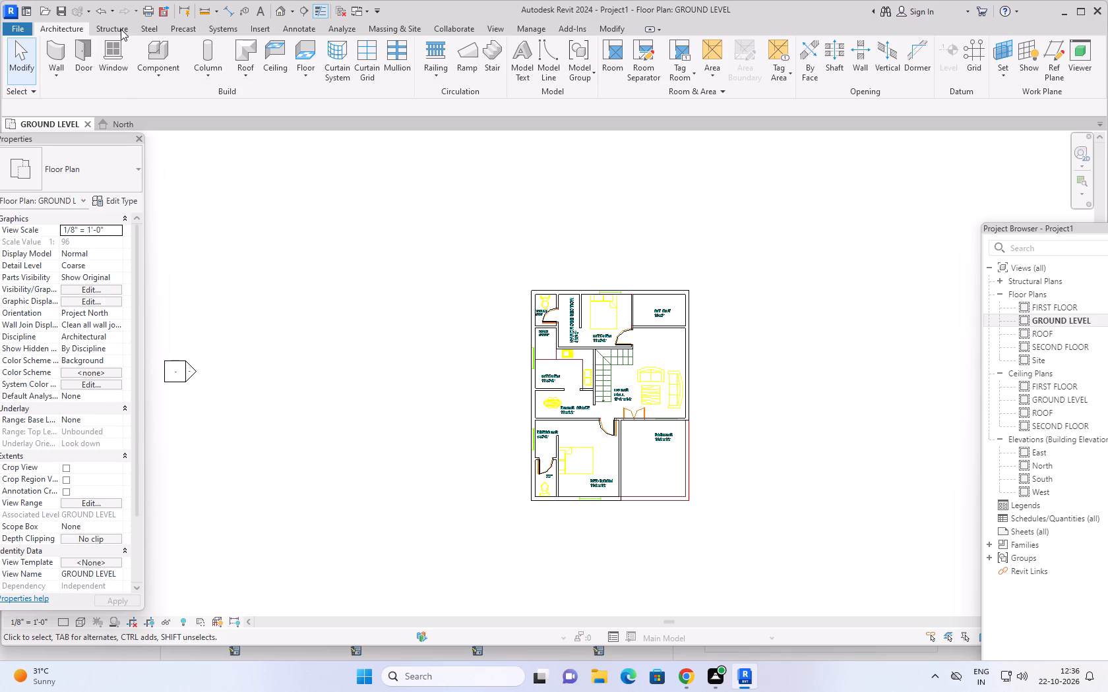
Align the hinge-side edge of the 4'X6' toilet door with the opening edge drawn in the DWG.
{"action": "left_click", "coordinate": [600, 25]}
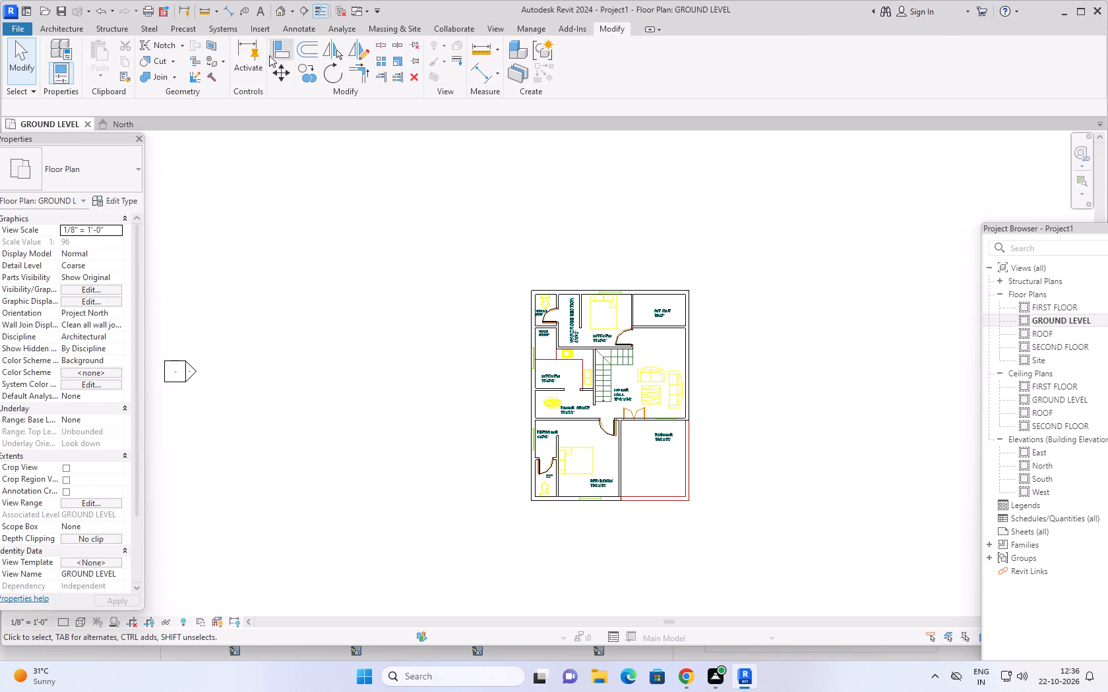
{"action": "left_click", "coordinate": [284, 47]}
{"action": "scroll", "coordinate": [538, 360], "scroll_direction": "up", "scroll_amount": 5}
{"action": "scroll", "coordinate": [569, 293], "scroll_direction": "up", "scroll_amount": 4}
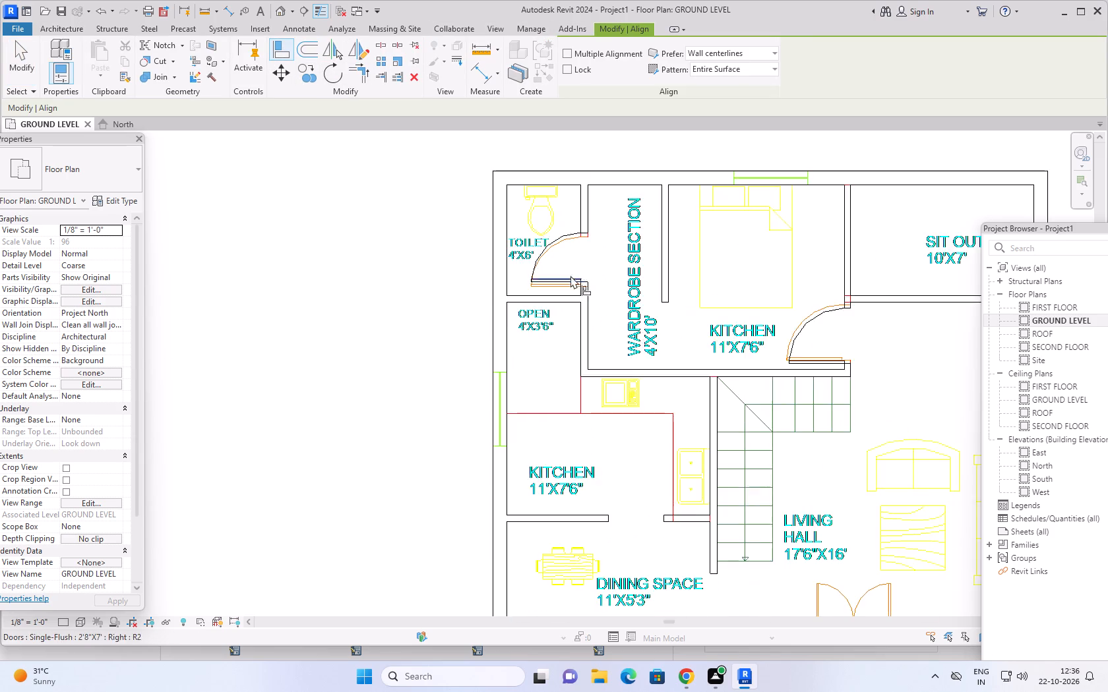
{"action": "scroll", "coordinate": [584, 269], "scroll_direction": "up", "scroll_amount": 13}
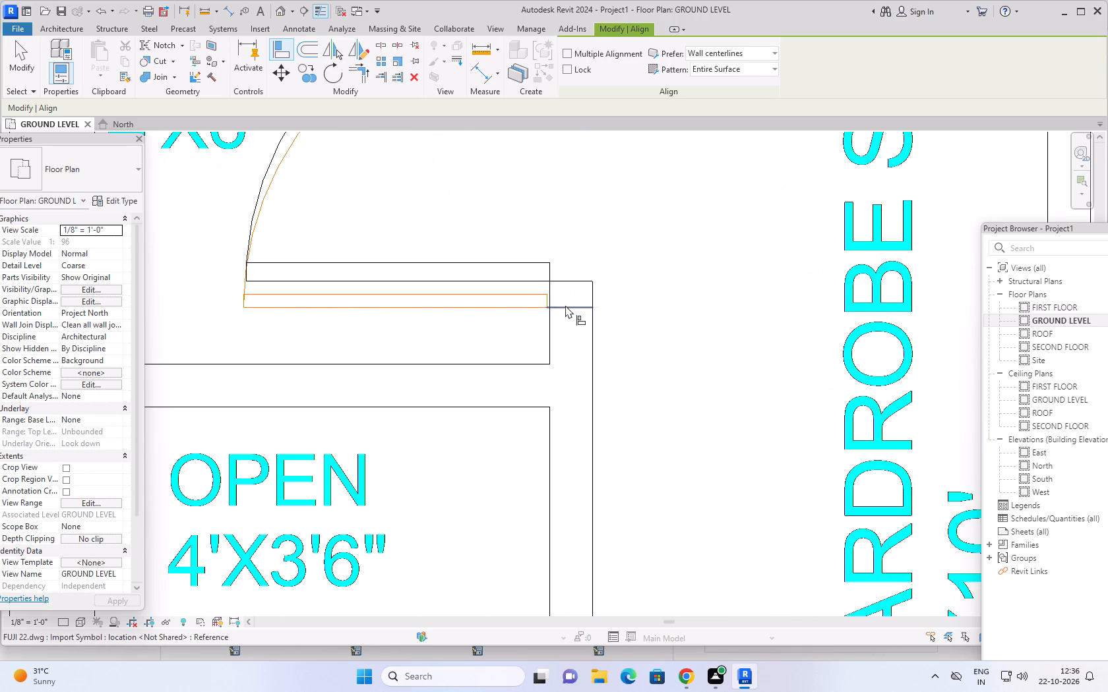
{"action": "left_click", "coordinate": [565, 305]}
{"action": "left_click", "coordinate": [569, 283]}
Align the hinge-side edge of the upper 11'X7'6" bedroom door with the edge of its drawn opening.
{"action": "scroll", "coordinate": [623, 268], "scroll_direction": "down", "scroll_amount": 11}
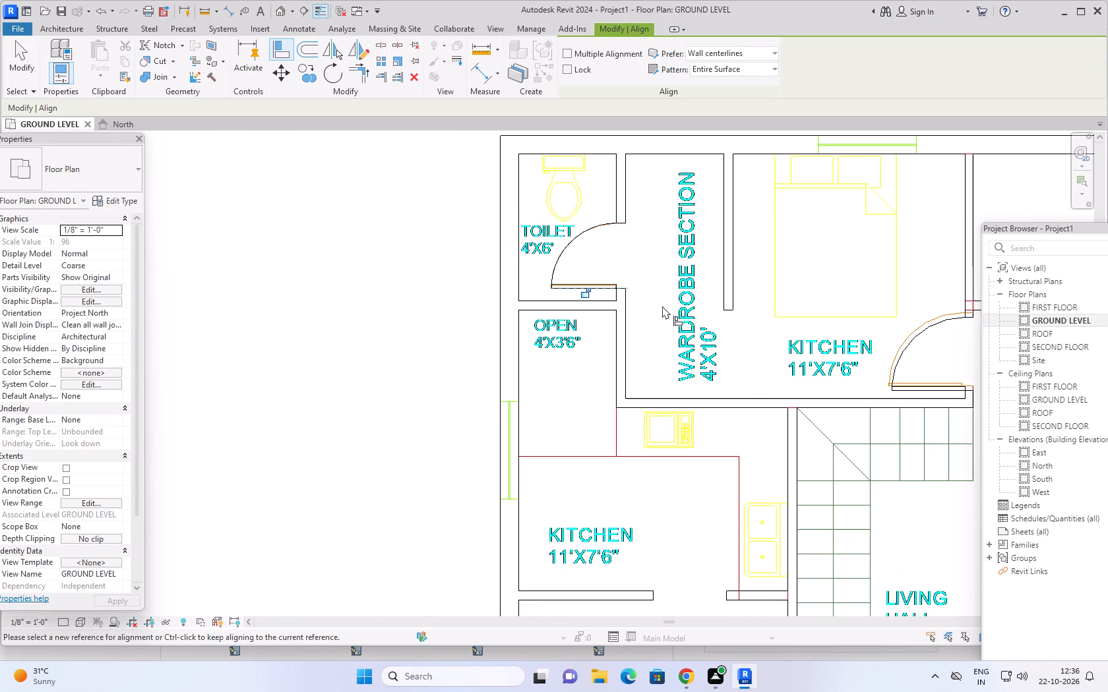
{"action": "middle_click_drag", "start_coordinate": [755, 325], "coordinate": [417, 325]}
{"action": "scroll", "coordinate": [656, 367], "scroll_direction": "up", "scroll_amount": 5}
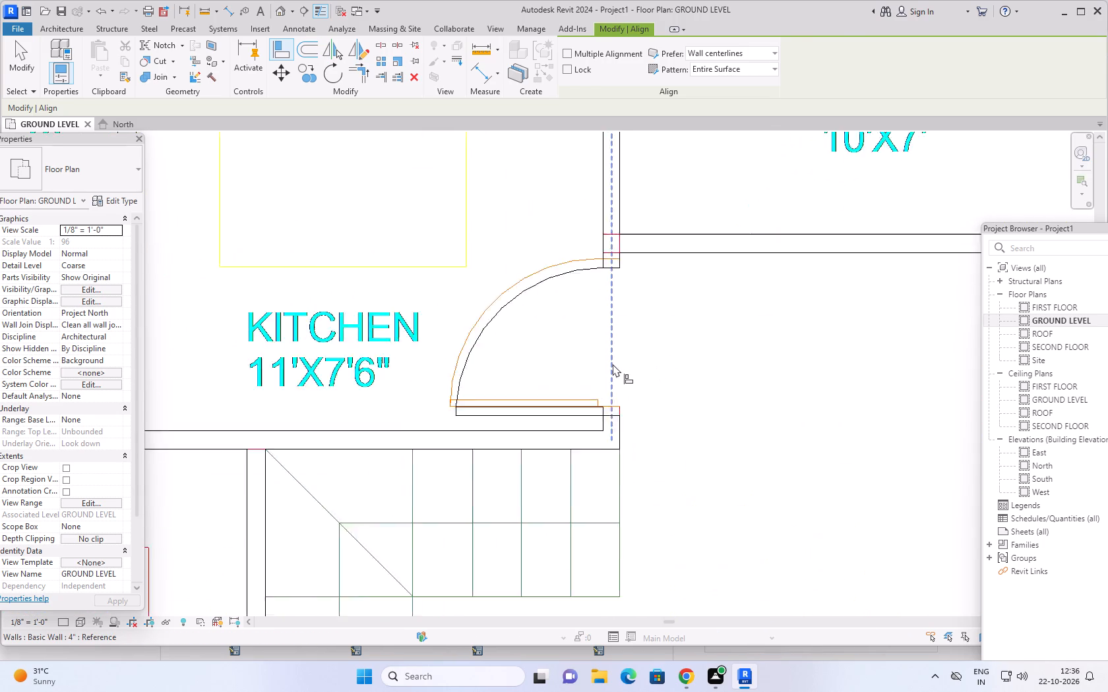
{"action": "scroll", "coordinate": [613, 364], "scroll_direction": "up", "scroll_amount": 6}
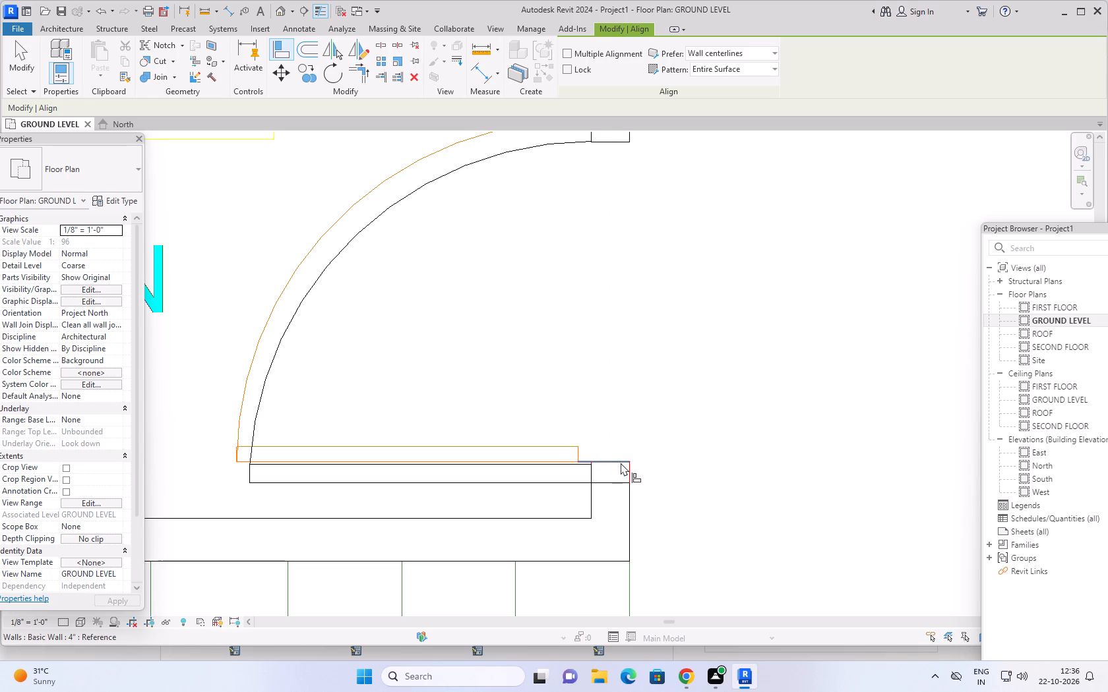
{"action": "left_click", "coordinate": [621, 463]}
{"action": "left_click", "coordinate": [619, 482]}
Align the hinge-side edge of the 11'6"X15' bed room door with its opening edge in the DWG.
{"action": "scroll", "coordinate": [702, 446], "scroll_direction": "down", "scroll_amount": 8}
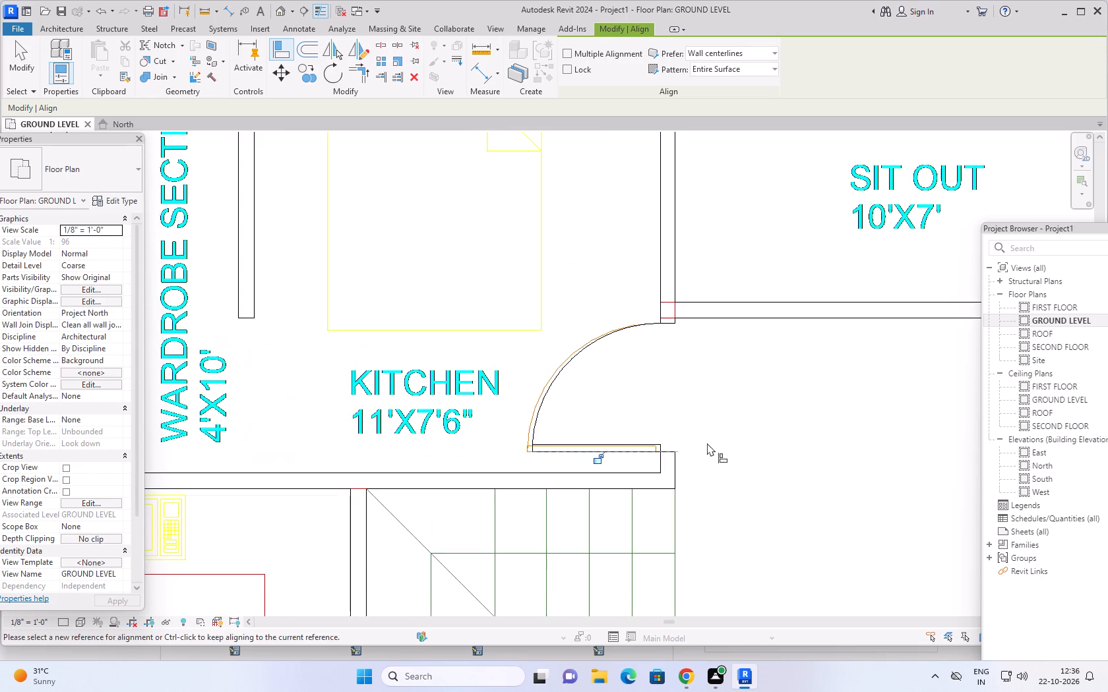
{"action": "scroll", "coordinate": [707, 443], "scroll_direction": "down", "scroll_amount": 2}
{"action": "middle_click_drag", "start_coordinate": [749, 446], "coordinate": [685, 296]}
{"action": "scroll", "coordinate": [708, 337], "scroll_direction": "down", "scroll_amount": 3}
{"action": "middle_click_drag", "start_coordinate": [708, 412], "coordinate": [651, 186]}
{"action": "scroll", "coordinate": [484, 347], "scroll_direction": "up", "scroll_amount": 9}
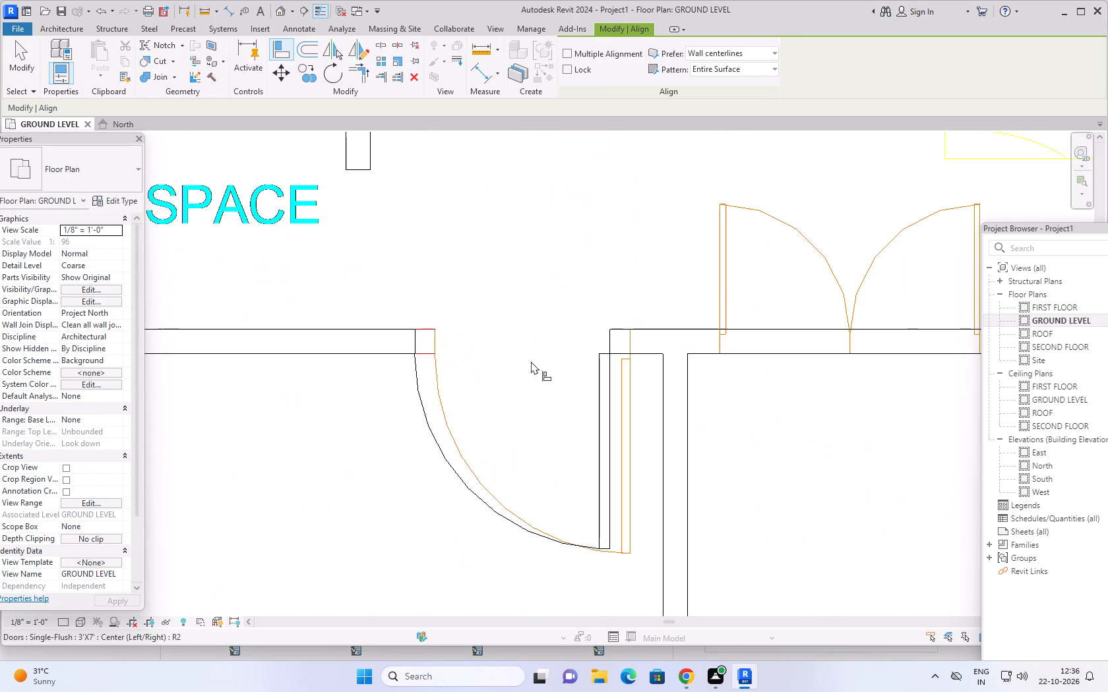
{"action": "scroll", "coordinate": [539, 366], "scroll_direction": "up", "scroll_amount": 5}
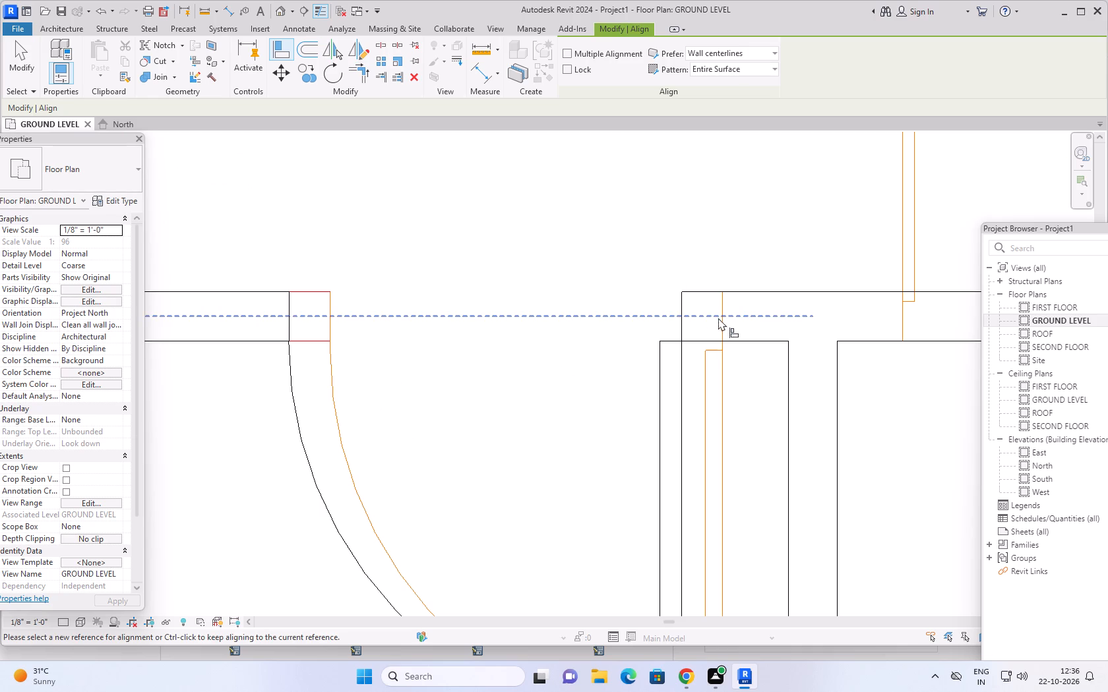
{"action": "left_click", "coordinate": [722, 328]}
{"action": "left_click", "coordinate": [682, 320]}
Align the hinge-side edge of the 4'X7' toilet door below the dressing area with its opening edge in the DWG.
{"action": "scroll", "coordinate": [590, 343], "scroll_direction": "down", "scroll_amount": 3}
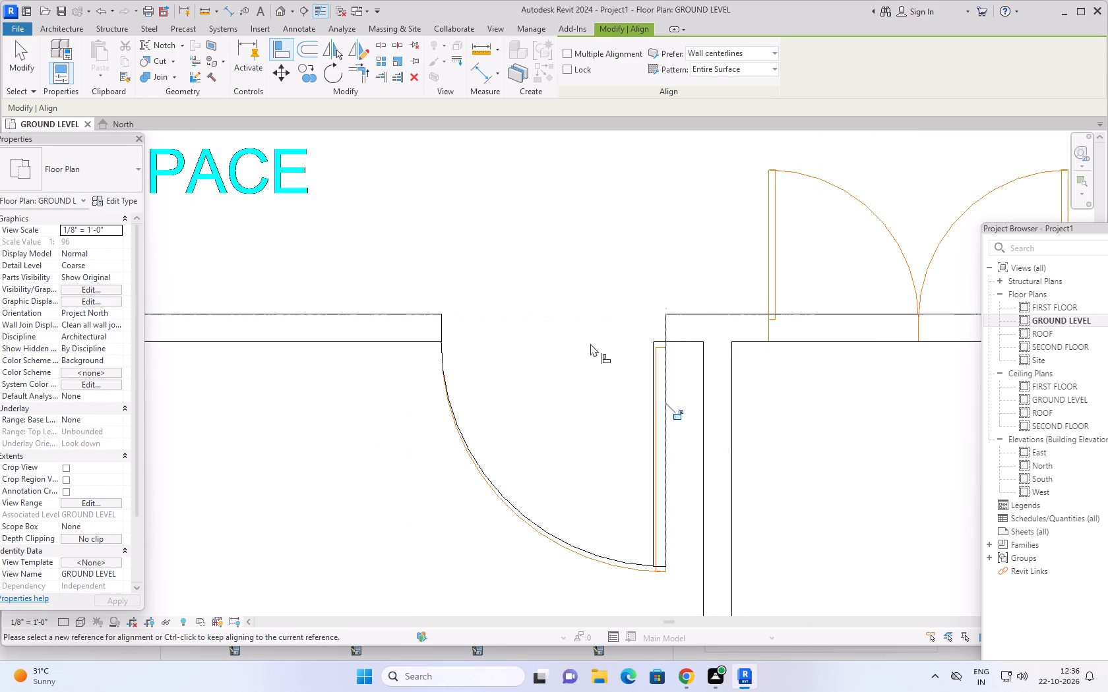
{"action": "scroll", "coordinate": [590, 343], "scroll_direction": "down", "scroll_amount": 11}
{"action": "scroll", "coordinate": [361, 507], "scroll_direction": "up", "scroll_amount": 8}
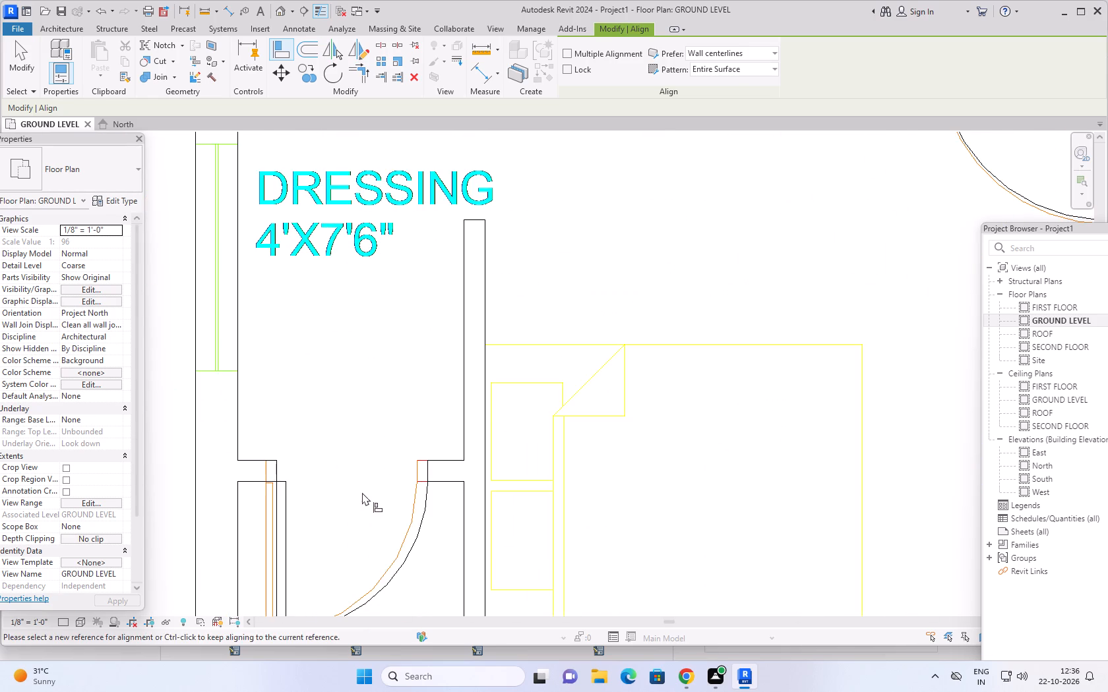
{"action": "middle_click_drag", "start_coordinate": [373, 481], "coordinate": [460, 429]}
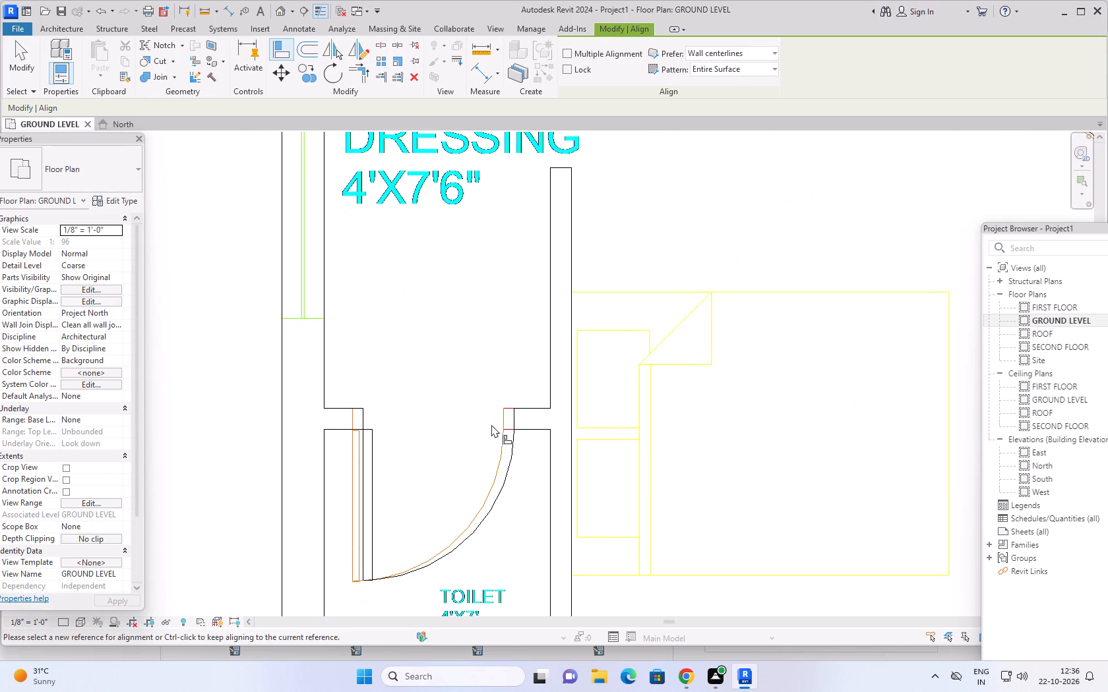
{"action": "scroll", "coordinate": [354, 417], "scroll_direction": "up", "scroll_amount": 5}
{"action": "left_click", "coordinate": [353, 411]}
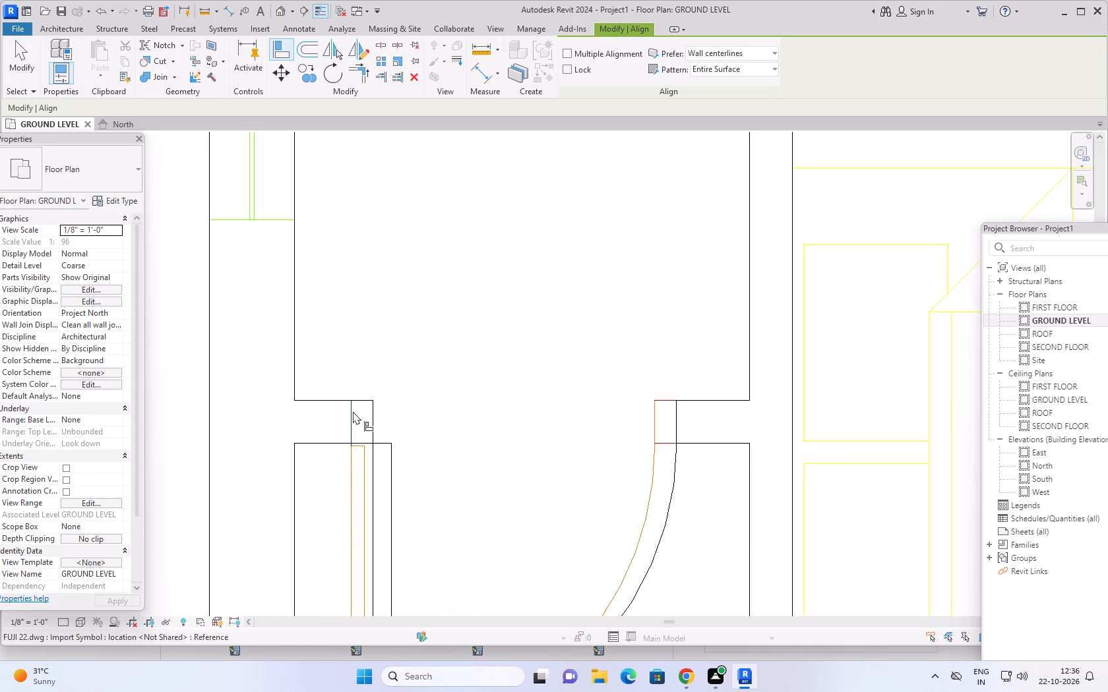
{"action": "left_click", "coordinate": [374, 420]}
Leave the Align tool and check the door positions against the DWG across the whole ground level plan.
{"action": "scroll", "coordinate": [427, 402], "scroll_direction": "down", "scroll_amount": 10}
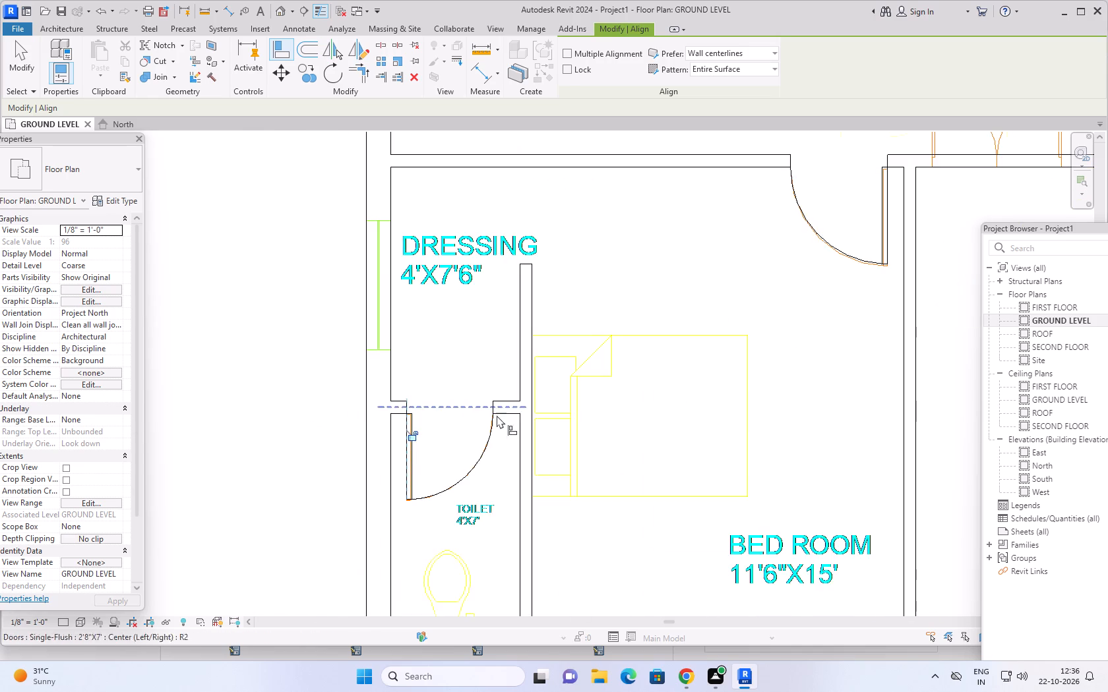
{"action": "scroll", "coordinate": [497, 415], "scroll_direction": "down", "scroll_amount": 6}
{"action": "scroll", "coordinate": [711, 399], "scroll_direction": "down", "scroll_amount": 1}
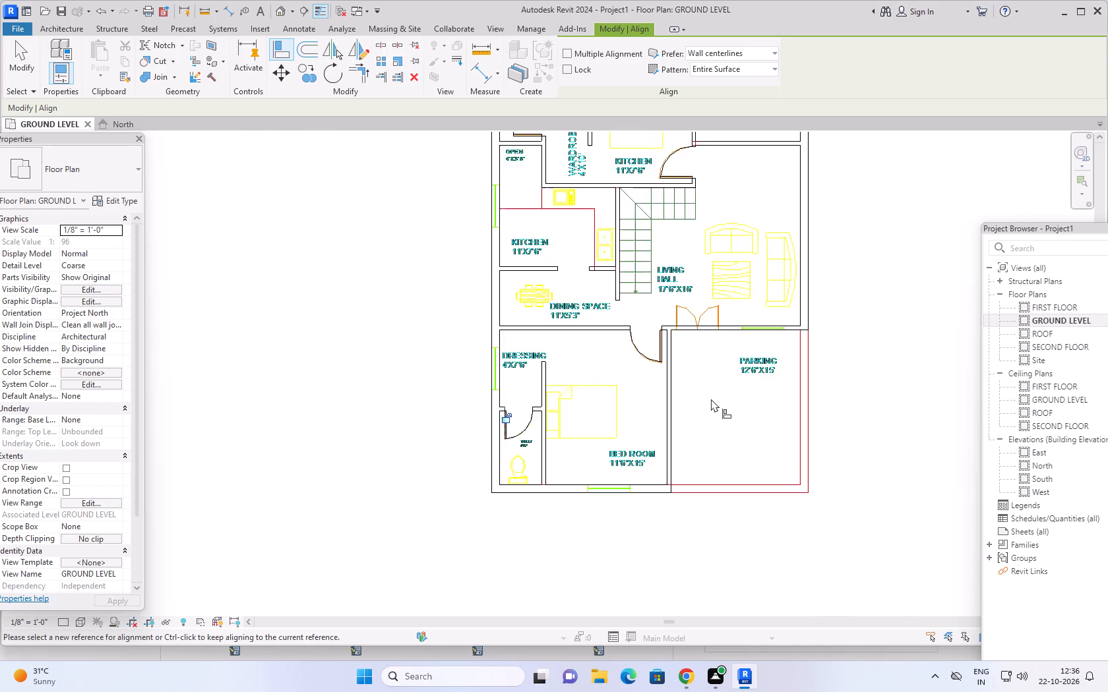
{"action": "scroll", "coordinate": [711, 399], "scroll_direction": "down", "scroll_amount": 3}
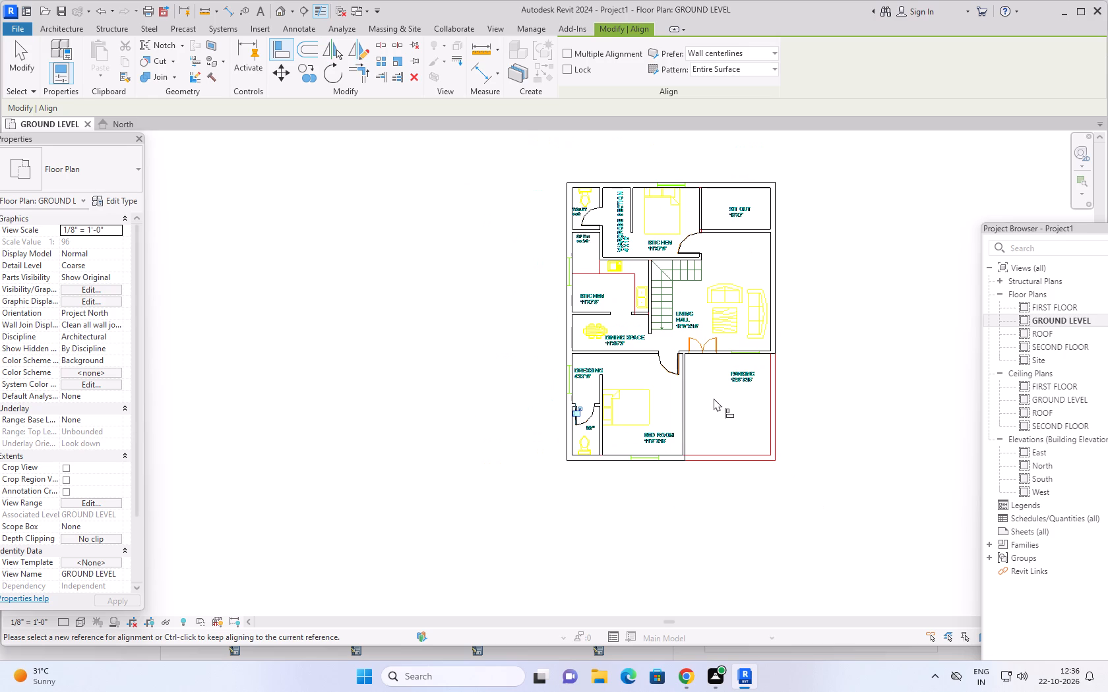
{"action": "scroll", "coordinate": [714, 398], "scroll_direction": "down", "scroll_amount": 1}
{"action": "middle_click_drag", "start_coordinate": [803, 336], "coordinate": [760, 378]}
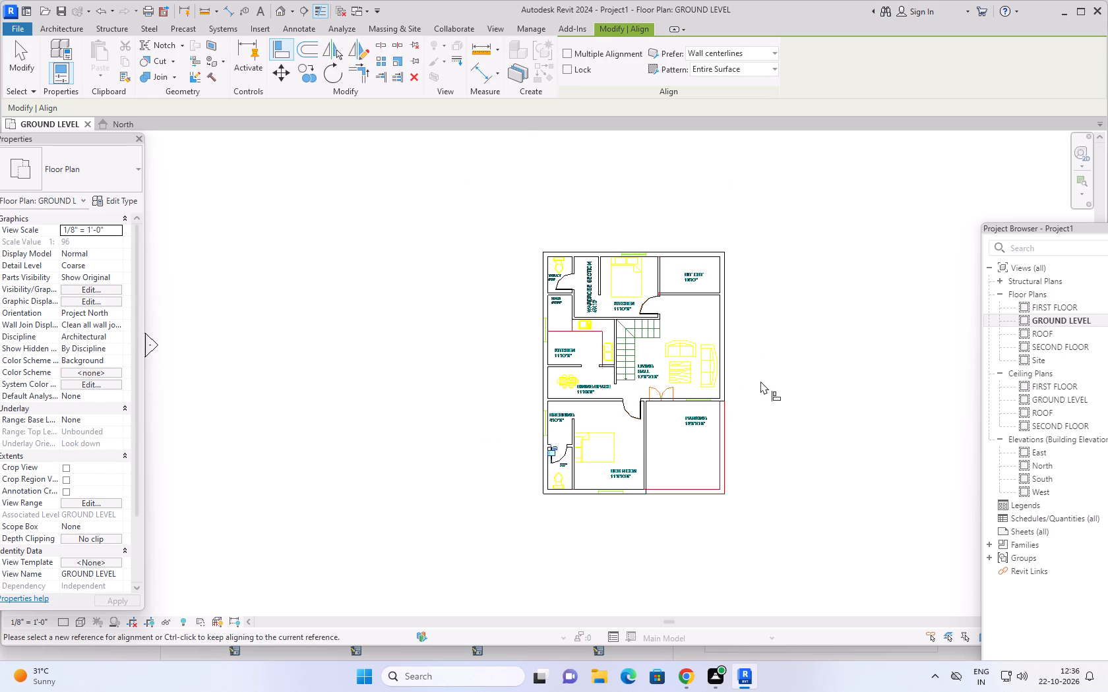
{"action": "scroll", "coordinate": [740, 268], "scroll_direction": "up", "scroll_amount": 2}
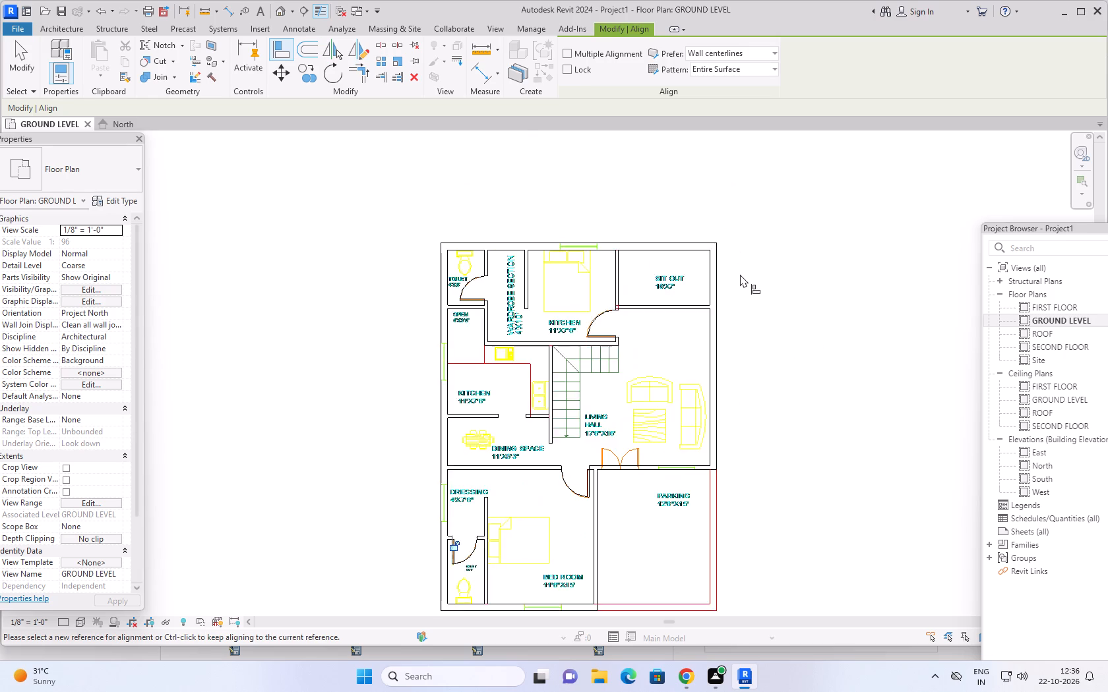
{"action": "scroll", "coordinate": [740, 274], "scroll_direction": "up", "scroll_amount": 2}
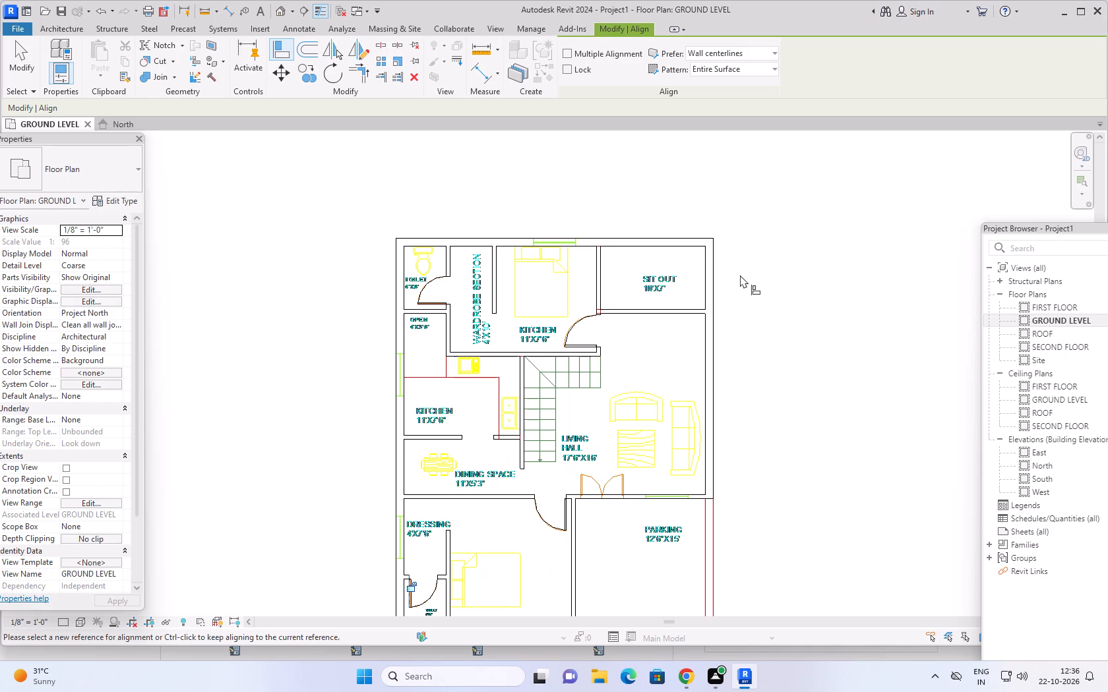
{"action": "scroll", "coordinate": [758, 315], "scroll_direction": "down", "scroll_amount": 1}
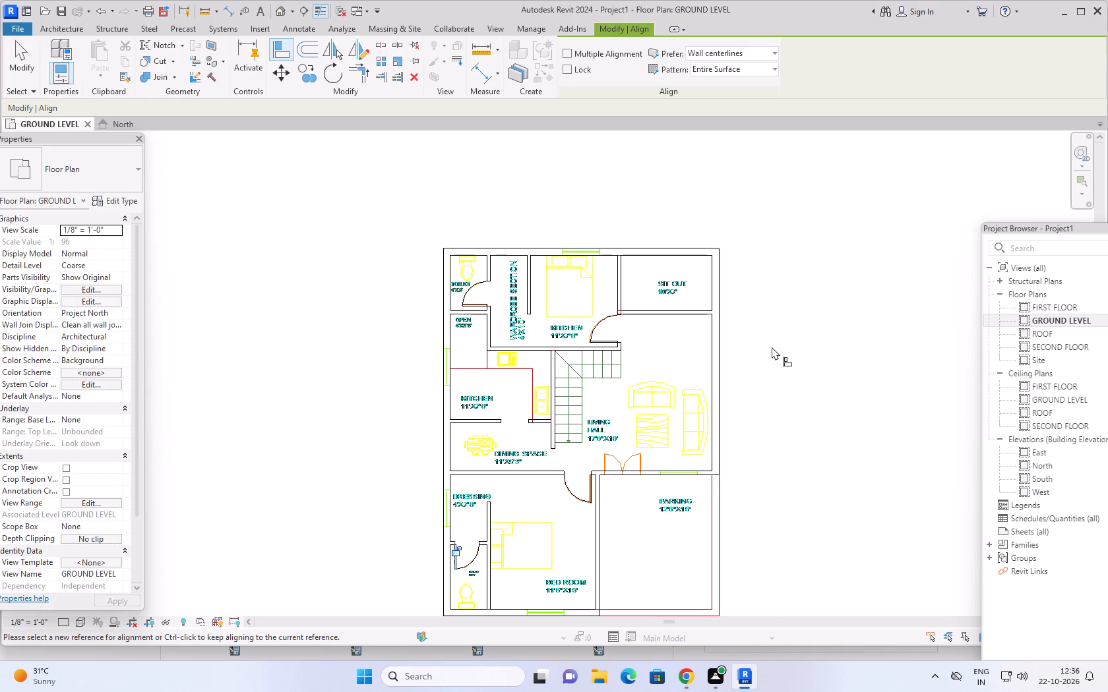
{"action": "key", "text": "Escape"}
{"action": "key", "text": "Escape"}
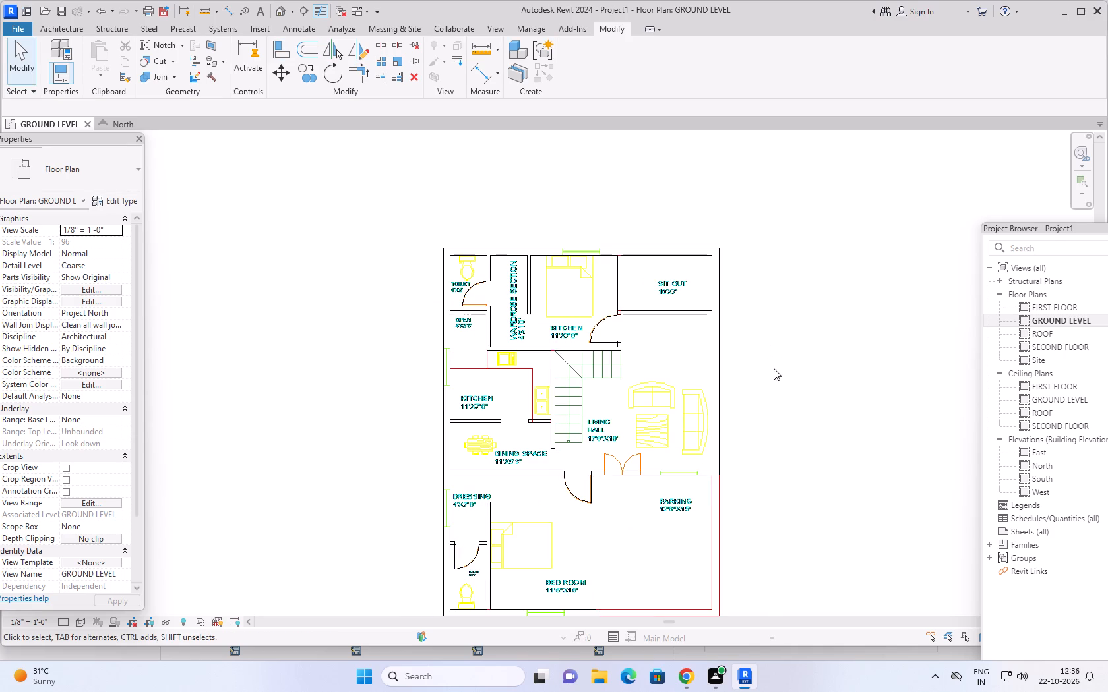
{"action": "key", "text": "Escape"}
{"action": "middle_click_drag", "start_coordinate": [795, 387], "coordinate": [756, 374]}
{"action": "middle_click_drag", "start_coordinate": [767, 386], "coordinate": [760, 361]}
{"action": "middle_click_drag", "start_coordinate": [775, 402], "coordinate": [749, 383]}
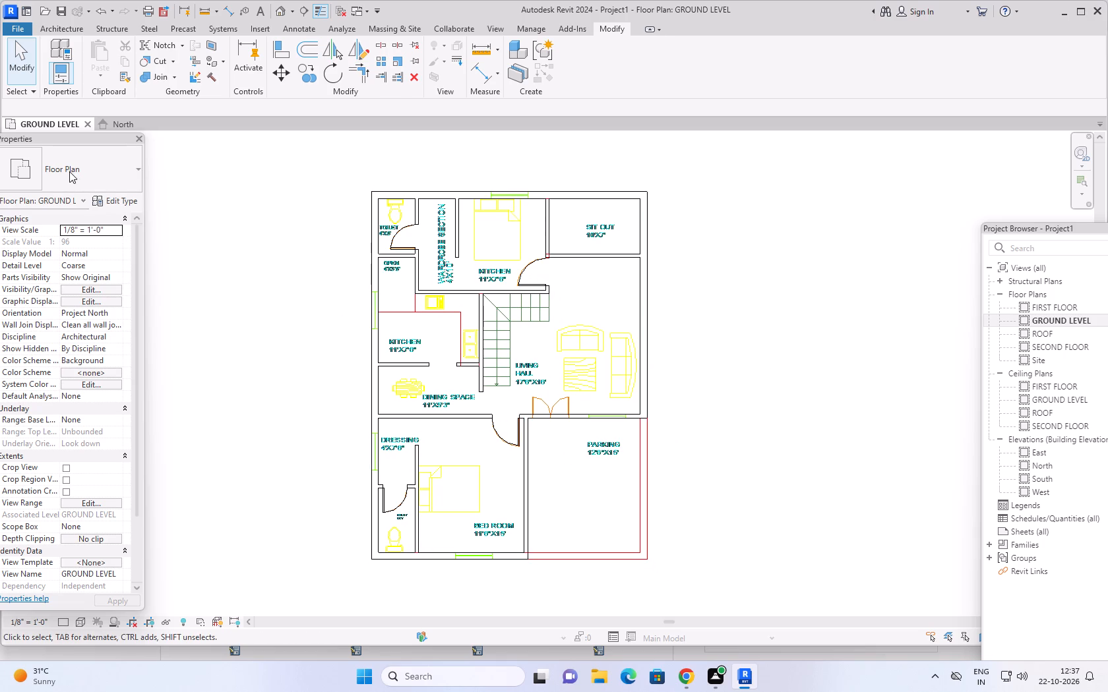
Start placing a door and browse the US family library to its Doors folder for loading a family.
{"action": "left_click", "coordinate": [71, 27]}
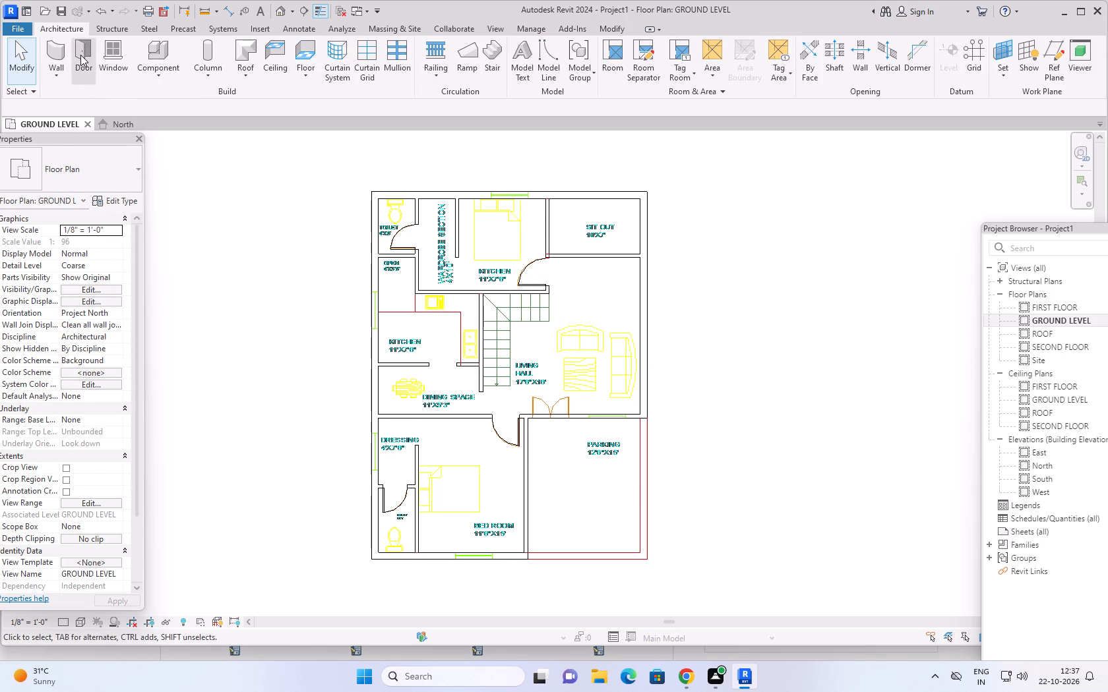
{"action": "left_click", "coordinate": [80, 55]}
{"action": "left_click", "coordinate": [569, 52]}
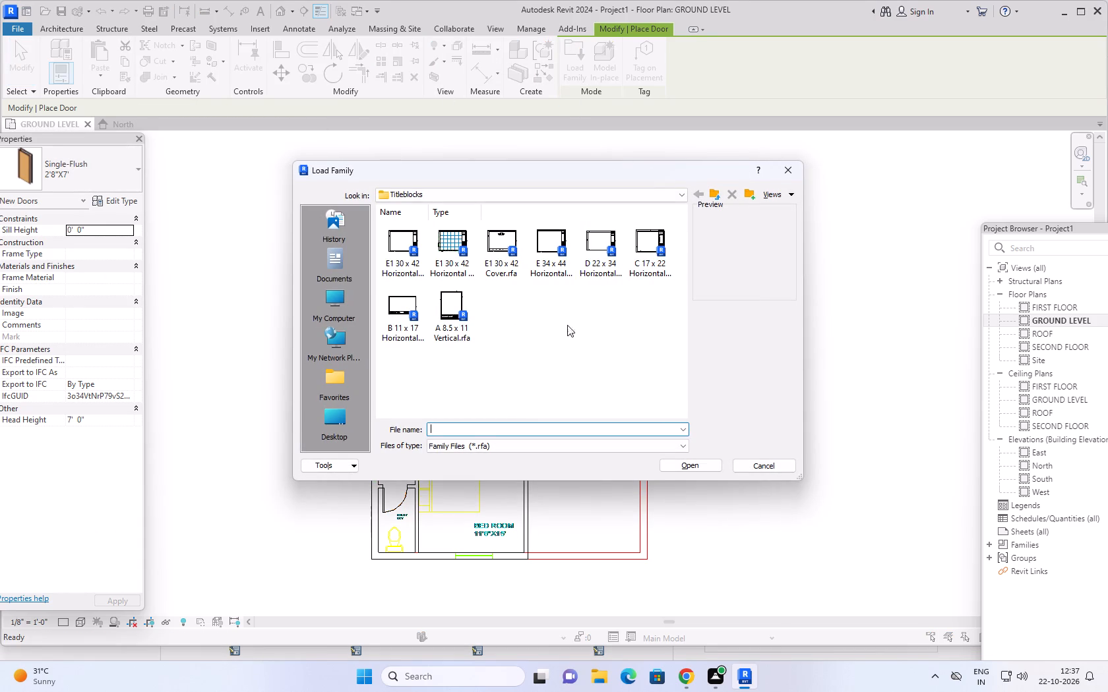
{"action": "left_click", "coordinate": [711, 190]}
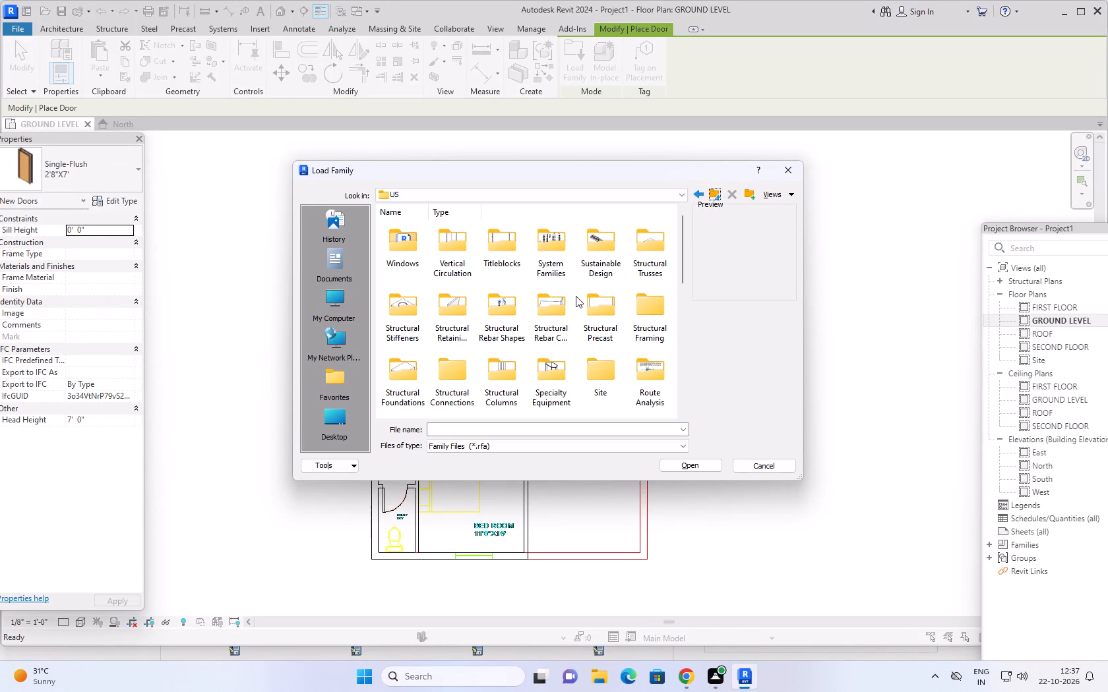
{"action": "scroll", "coordinate": [516, 311], "scroll_direction": "up", "scroll_amount": 6}
{"action": "scroll", "coordinate": [460, 303], "scroll_direction": "down", "scroll_amount": 9}
{"action": "scroll", "coordinate": [487, 376], "scroll_direction": "up", "scroll_amount": 8}
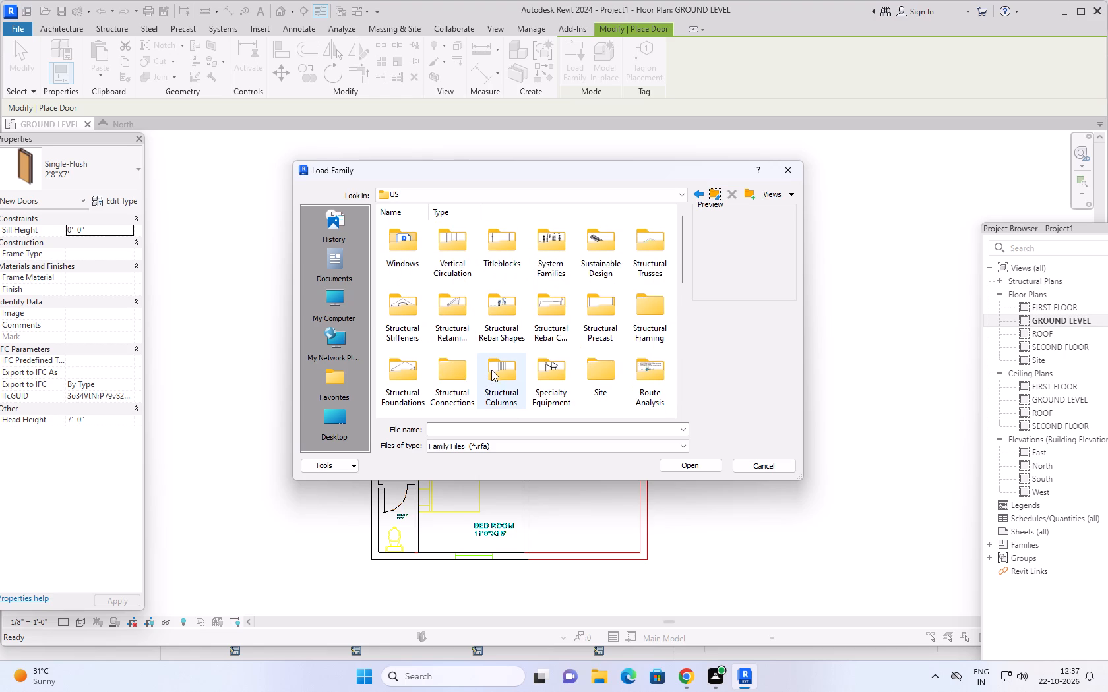
{"action": "scroll", "coordinate": [491, 370], "scroll_direction": "up", "scroll_amount": 2}
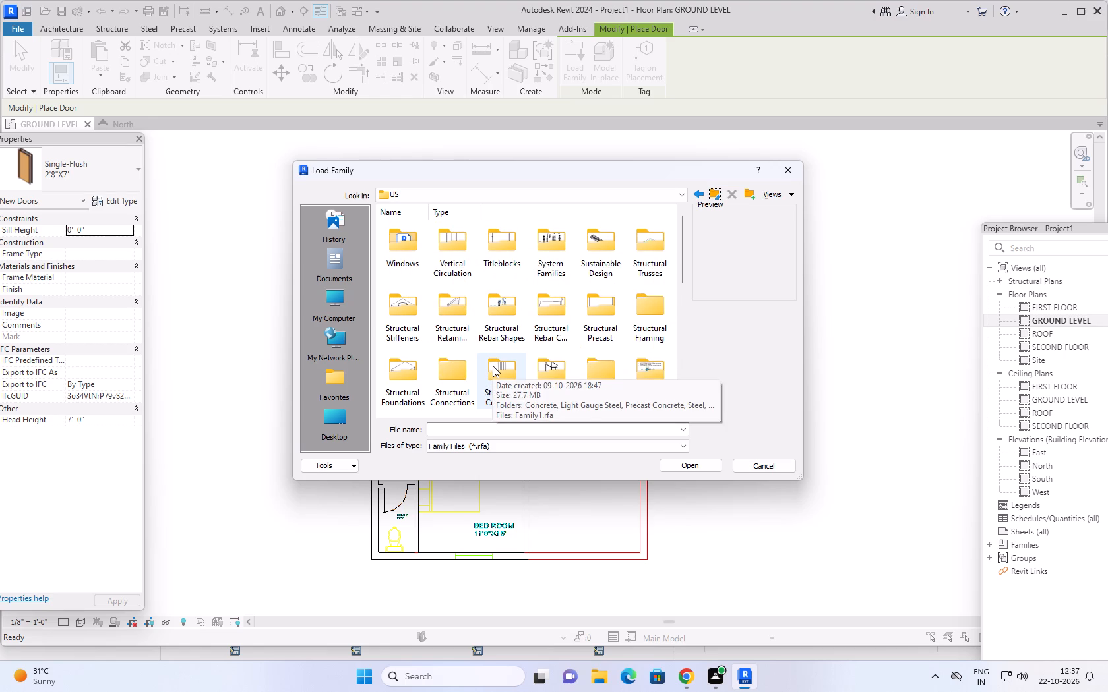
{"action": "scroll", "coordinate": [512, 336], "scroll_direction": "up", "scroll_amount": 2}
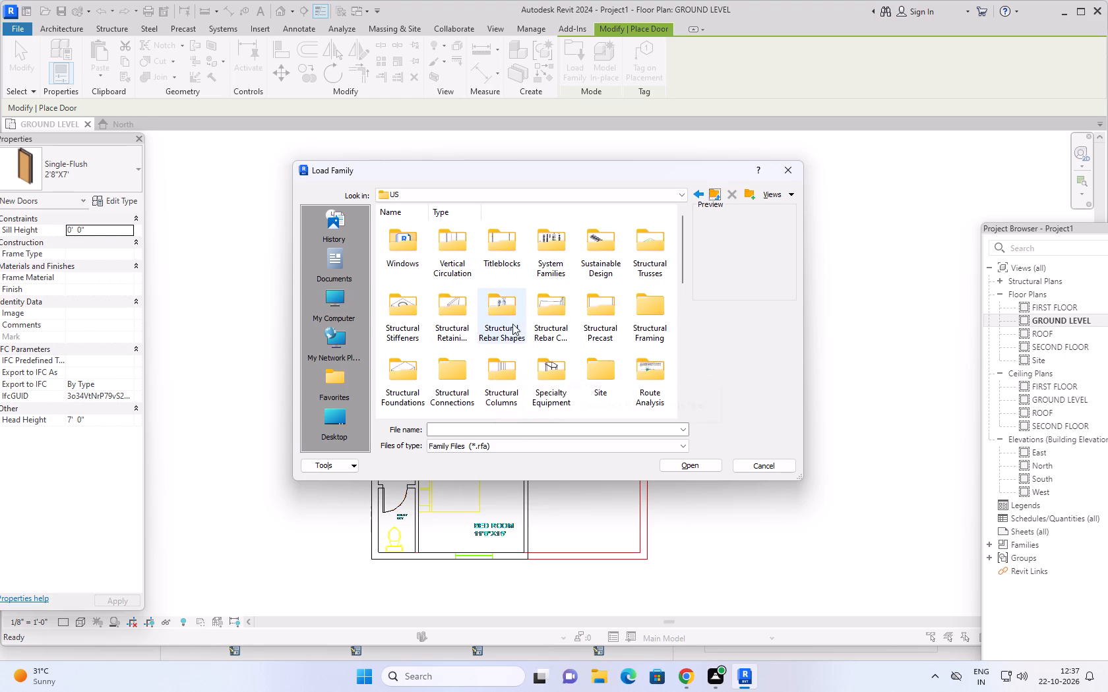
{"action": "scroll", "coordinate": [512, 324], "scroll_direction": "up", "scroll_amount": 1}
{"action": "scroll", "coordinate": [575, 286], "scroll_direction": "down", "scroll_amount": 5}
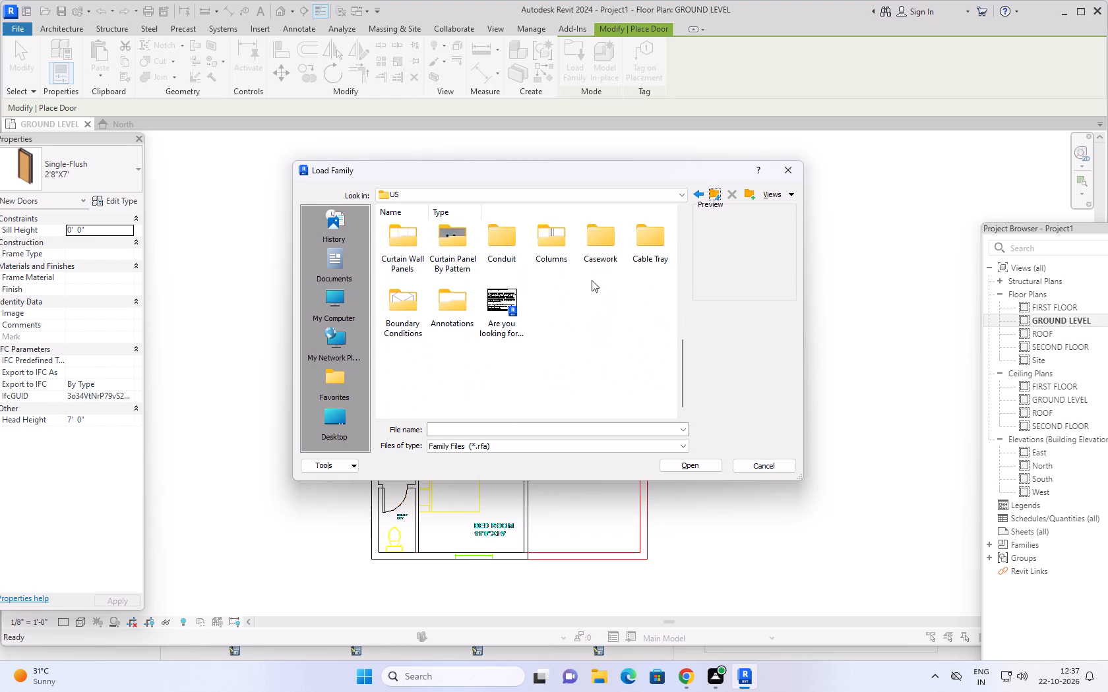
{"action": "scroll", "coordinate": [592, 280], "scroll_direction": "up", "scroll_amount": 2}
{"action": "double_click", "coordinate": [603, 370]}
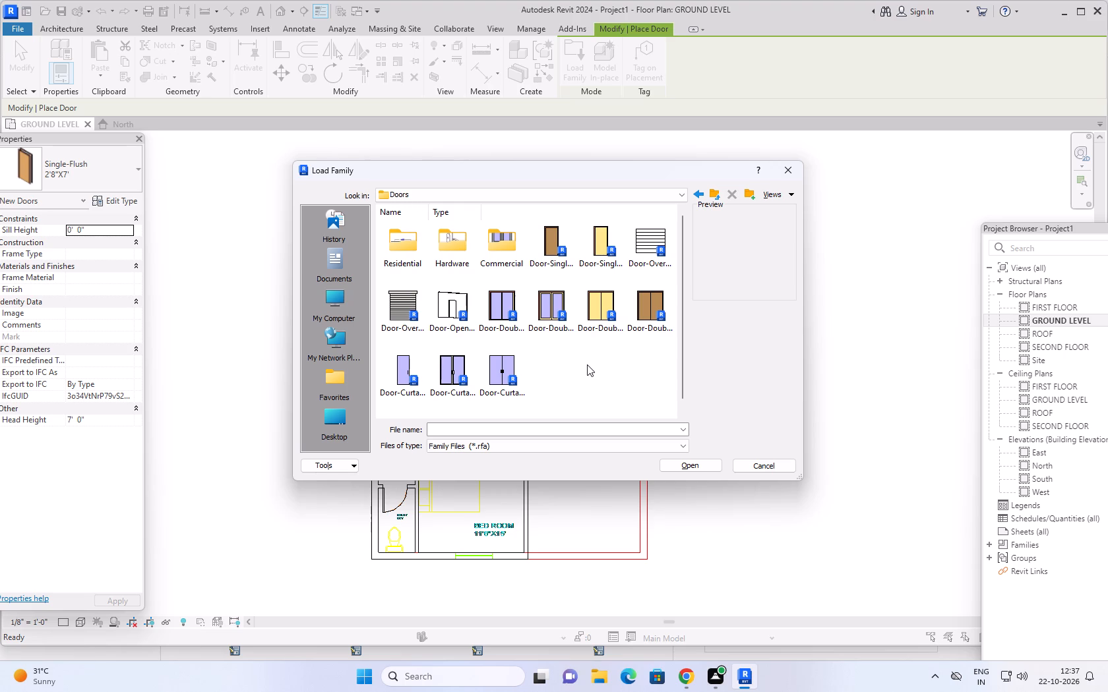
Load the Door-Double-Flush_Panel family with its 68" x 82" type.
{"action": "scroll", "coordinate": [582, 358], "scroll_direction": "up", "scroll_amount": 3}
{"action": "scroll", "coordinate": [588, 355], "scroll_direction": "down", "scroll_amount": 3}
{"action": "scroll", "coordinate": [592, 355], "scroll_direction": "up", "scroll_amount": 3}
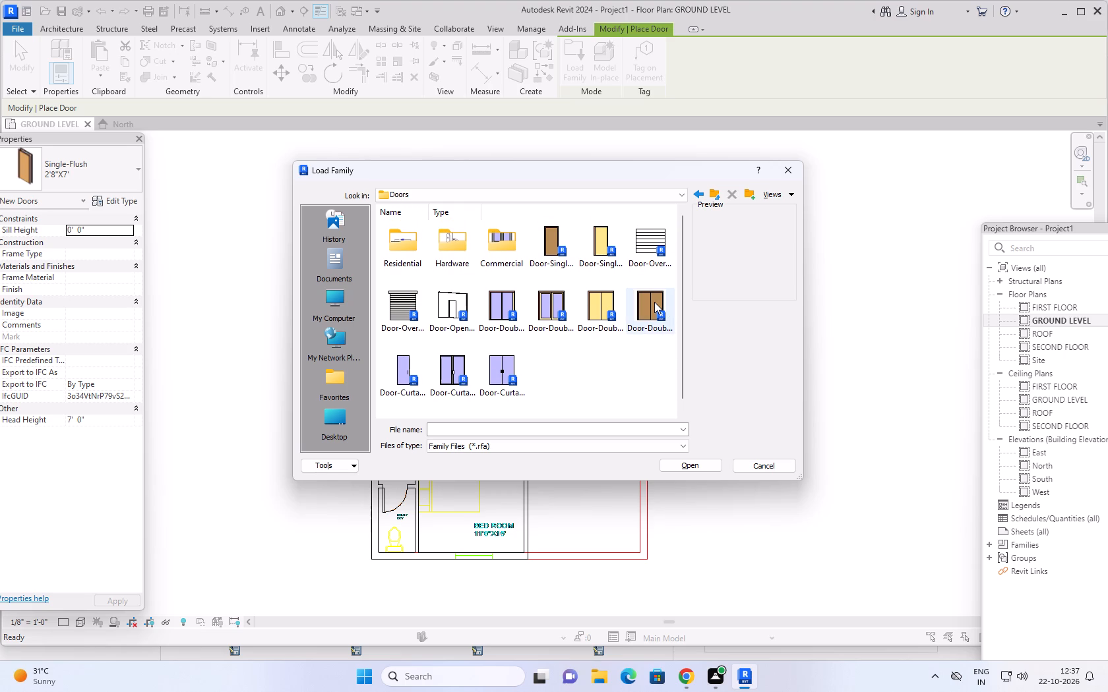
{"action": "left_click", "coordinate": [654, 302]}
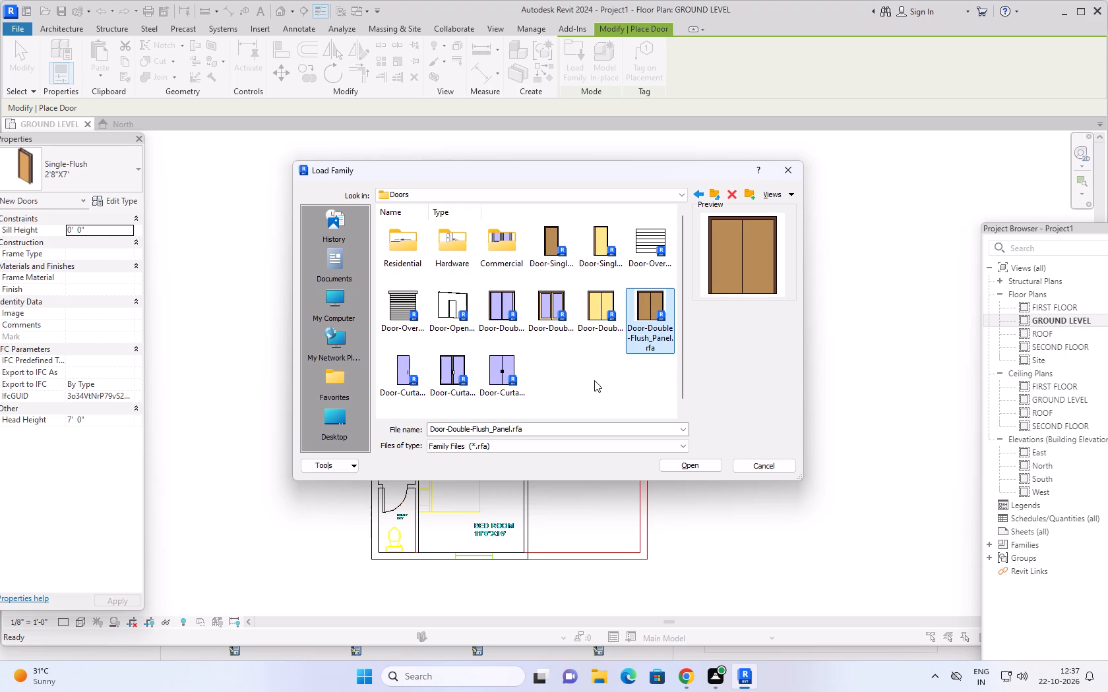
{"action": "left_click", "coordinate": [701, 462]}
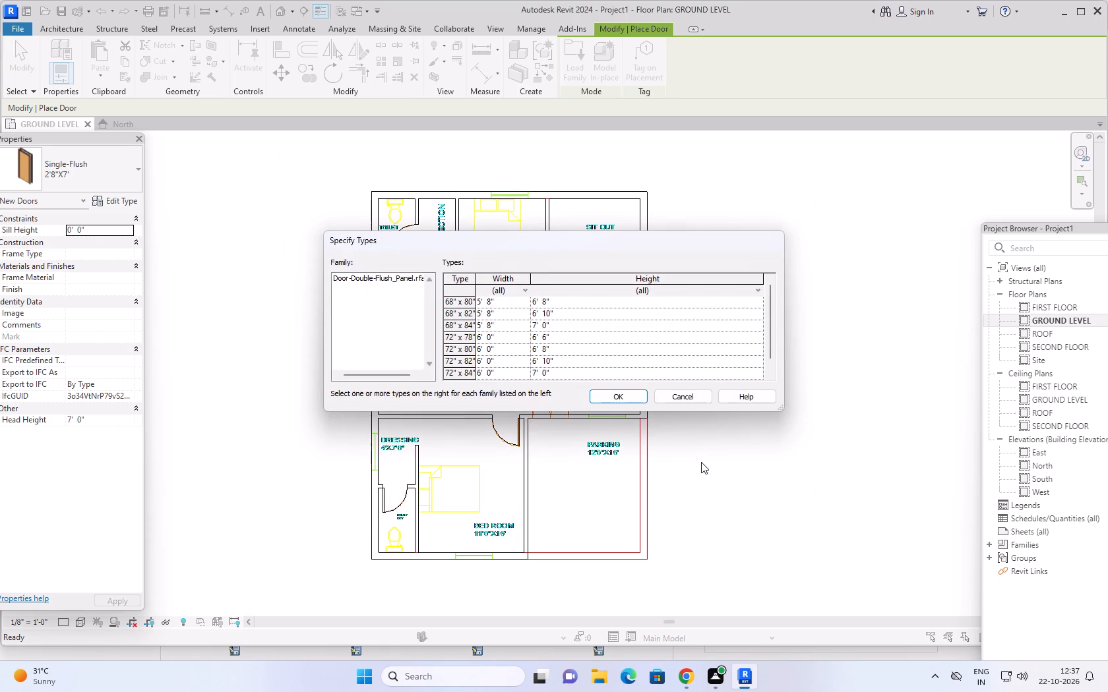
{"action": "scroll", "coordinate": [487, 355], "scroll_direction": "up", "scroll_amount": 3}
{"action": "left_click", "coordinate": [502, 316]}
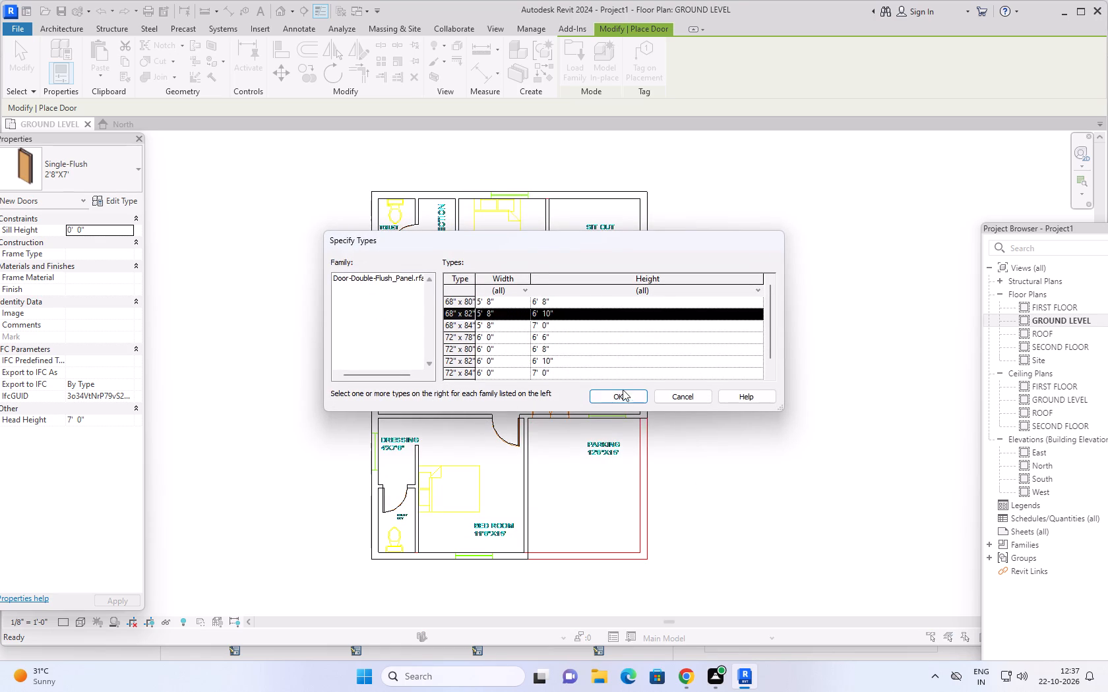
{"action": "left_click", "coordinate": [623, 394]}
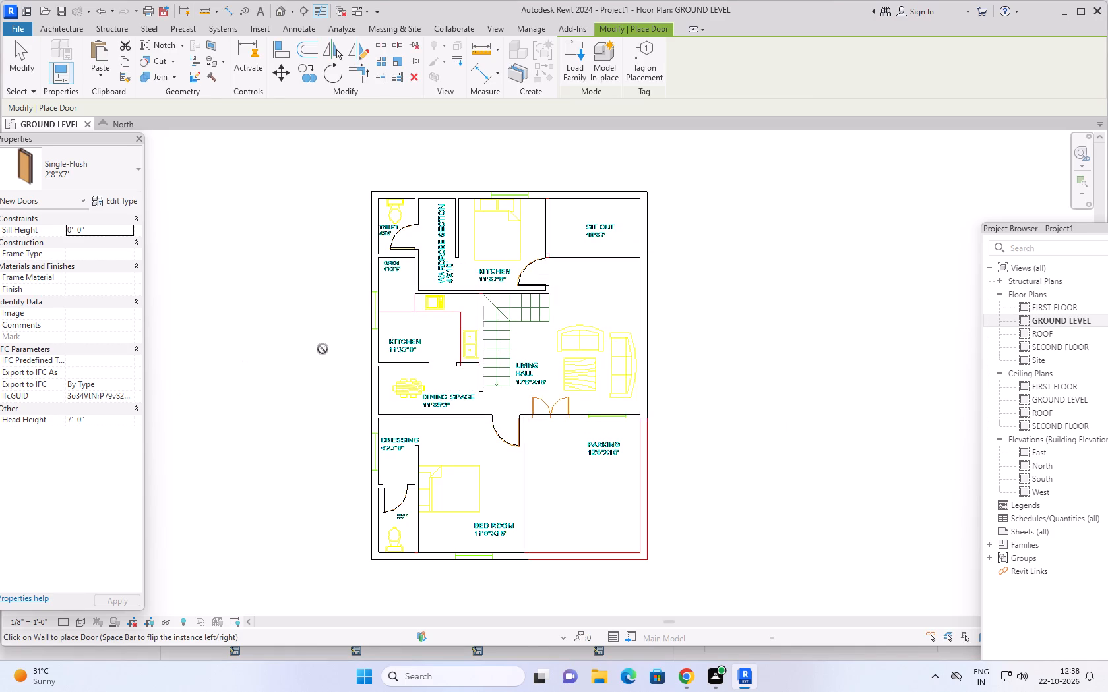
Duplicate the double-flush door type and name the copy 4'X7'.
{"action": "left_click", "coordinate": [117, 199]}
{"action": "left_click", "coordinate": [858, 217]}
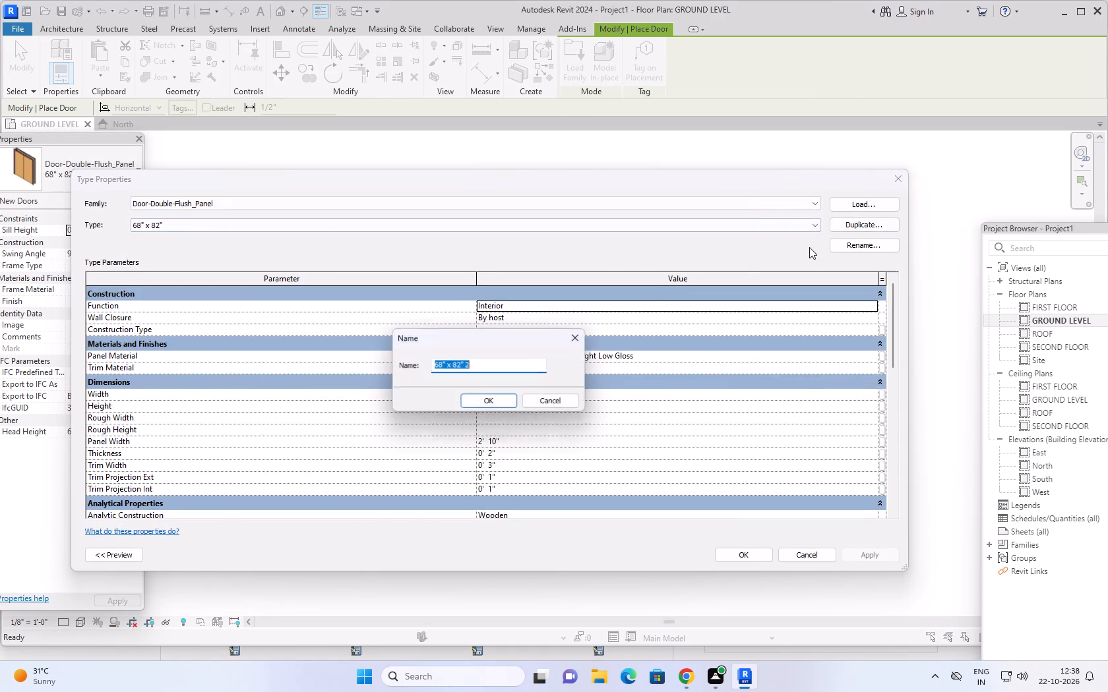
{"action": "key", "text": "BackSpace"}
{"action": "type", "text": "4'"}
{"action": "key", "text": "x"}
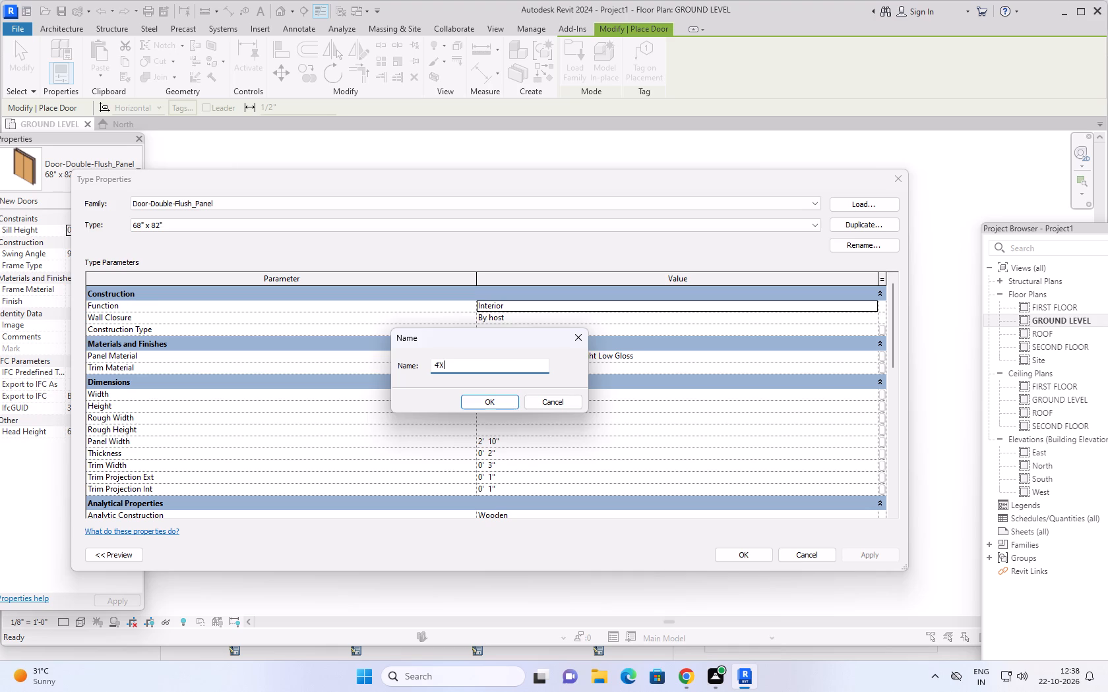
{"action": "type", "text": "7'"}
{"action": "left_click", "coordinate": [500, 403]}
Set the 4'X7' door type's height to 7' and width to 4', and apply the type properties.
{"action": "scroll", "coordinate": [518, 464], "scroll_direction": "down", "scroll_amount": 1}
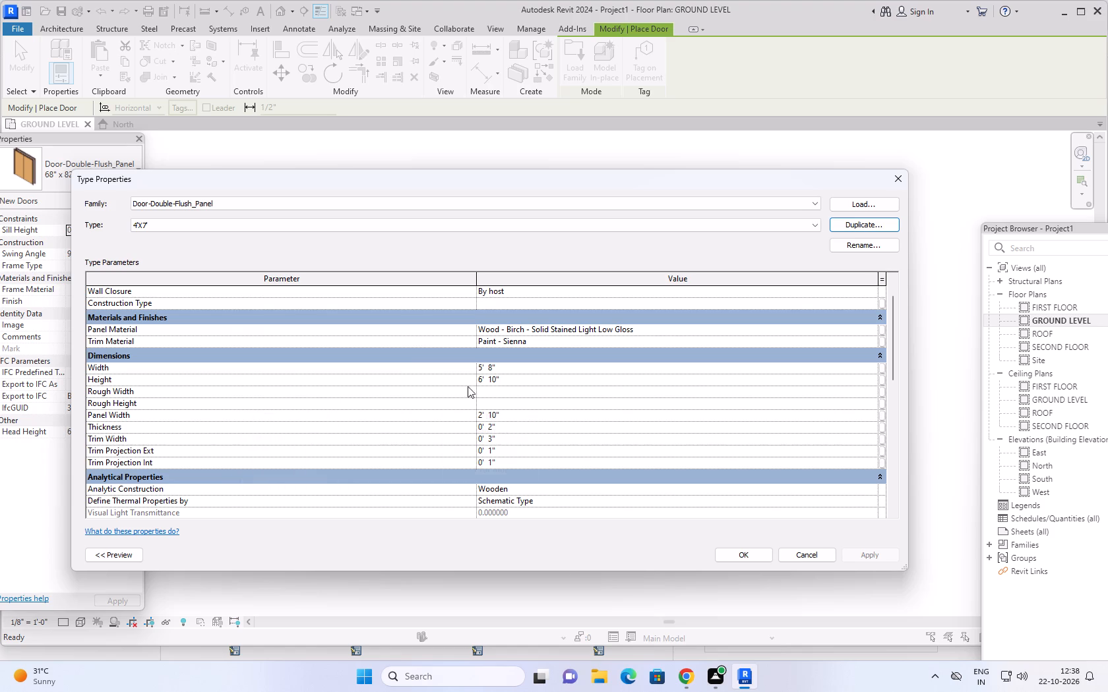
{"action": "left_click", "coordinate": [514, 380]}
{"action": "type", "text": "7'"}
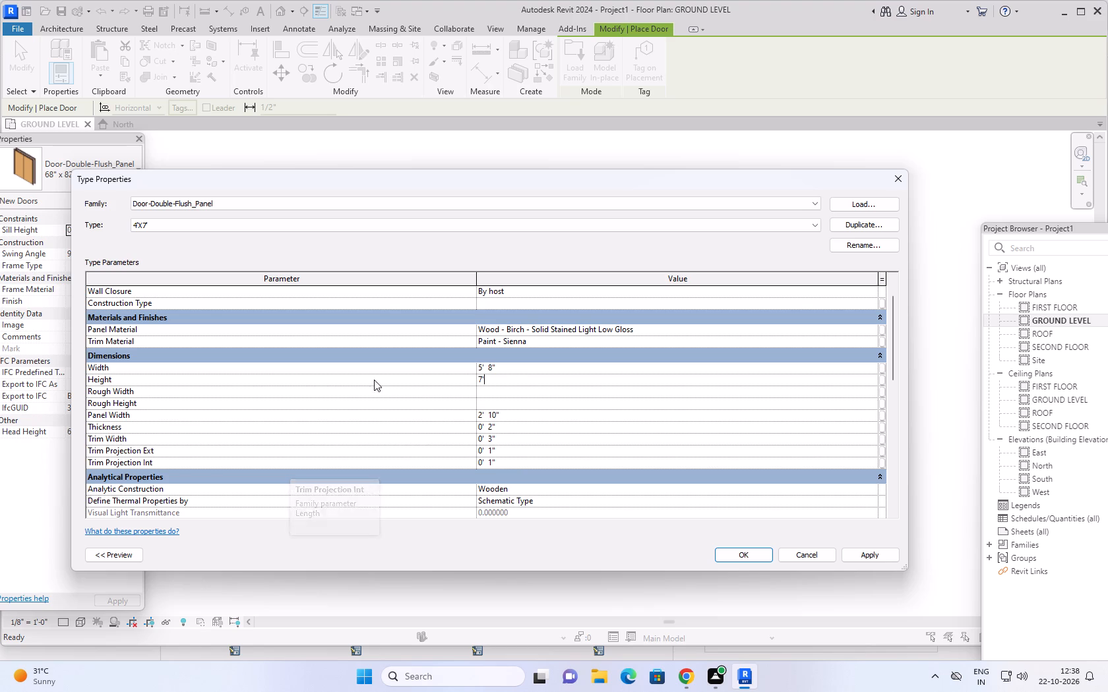
{"action": "left_click", "coordinate": [510, 368]}
{"action": "type", "text": "4'"}
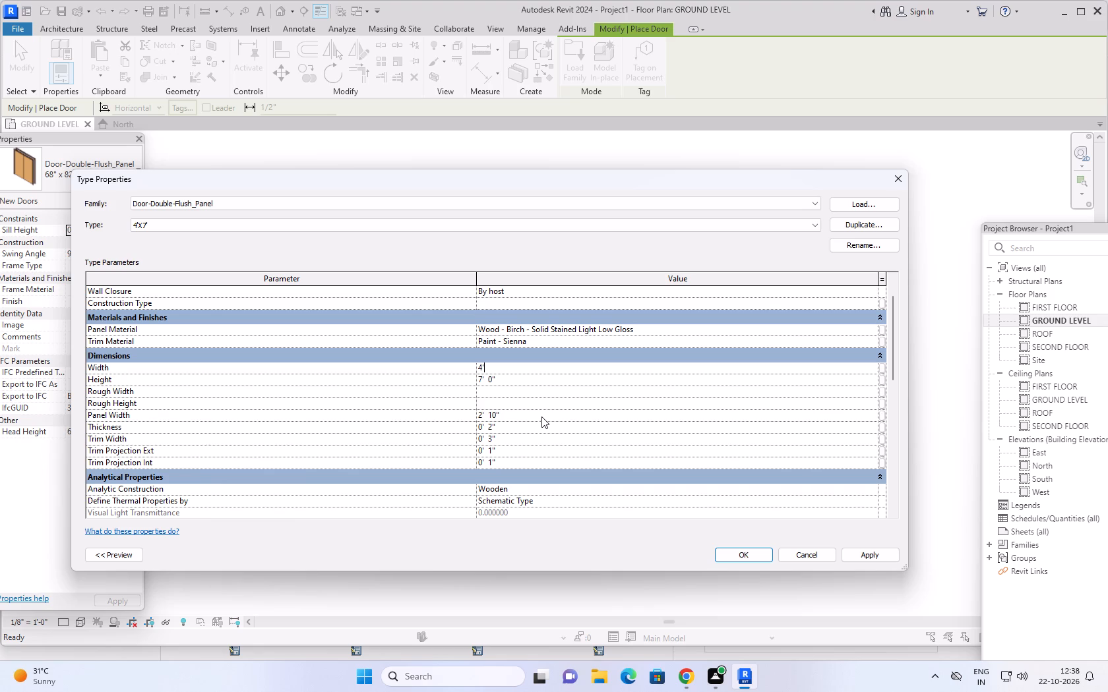
{"action": "scroll", "coordinate": [541, 417], "scroll_direction": "down", "scroll_amount": 4}
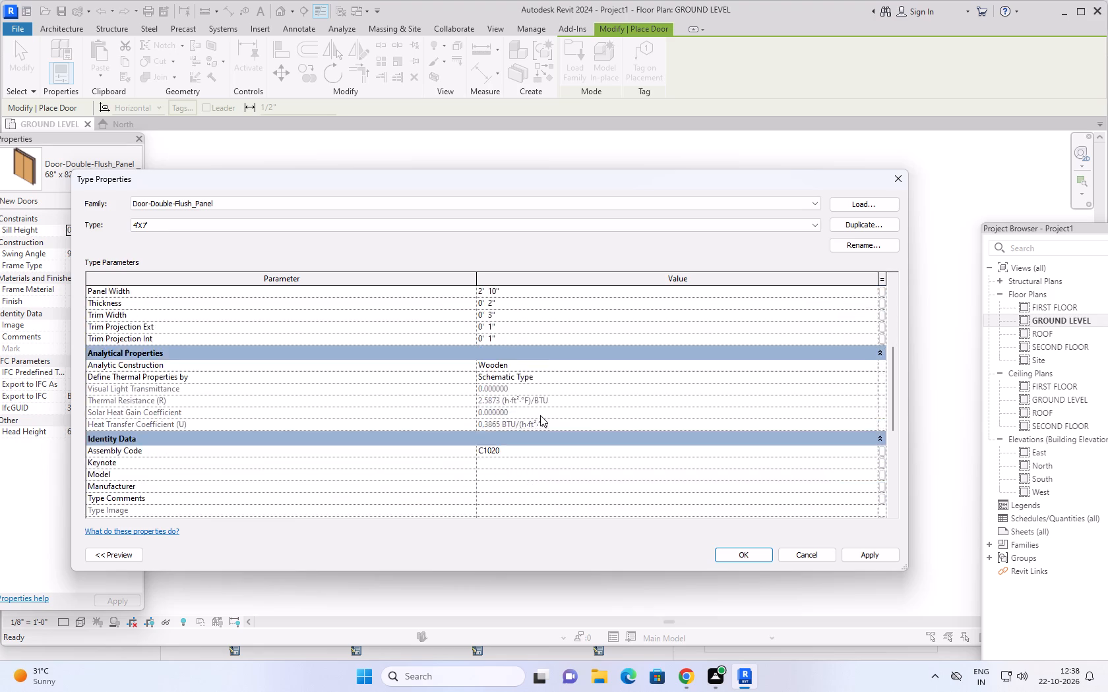
{"action": "scroll", "coordinate": [540, 415], "scroll_direction": "down", "scroll_amount": 12}
{"action": "scroll", "coordinate": [540, 432], "scroll_direction": "up", "scroll_amount": 9}
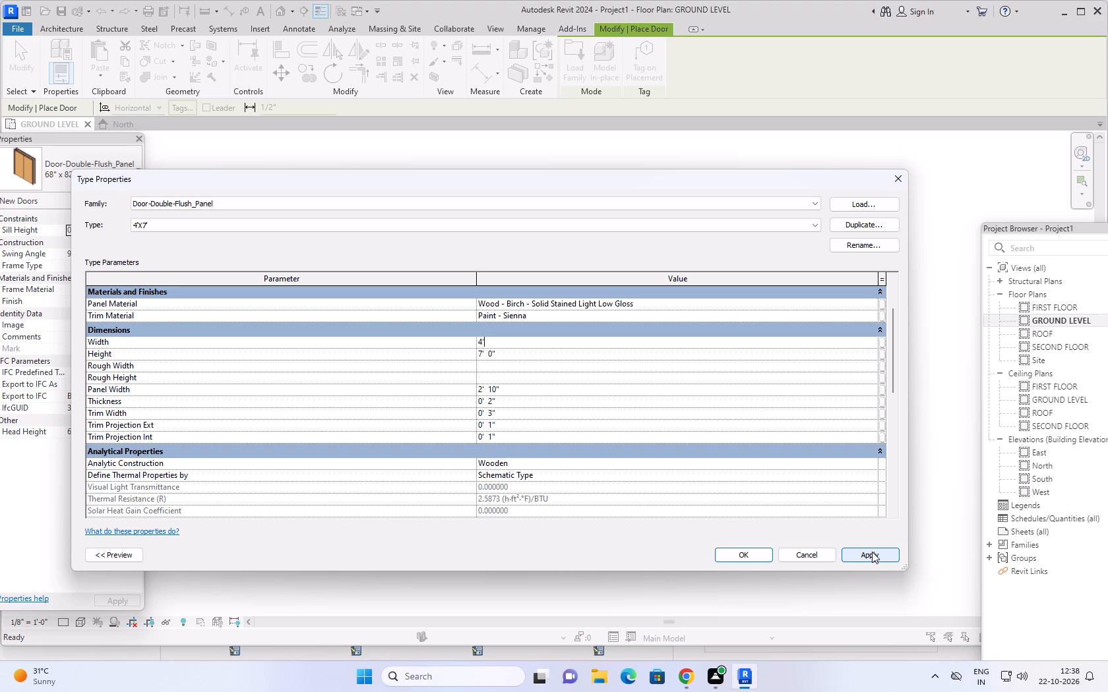
{"action": "left_click", "coordinate": [875, 551]}
{"action": "left_click", "coordinate": [750, 554]}
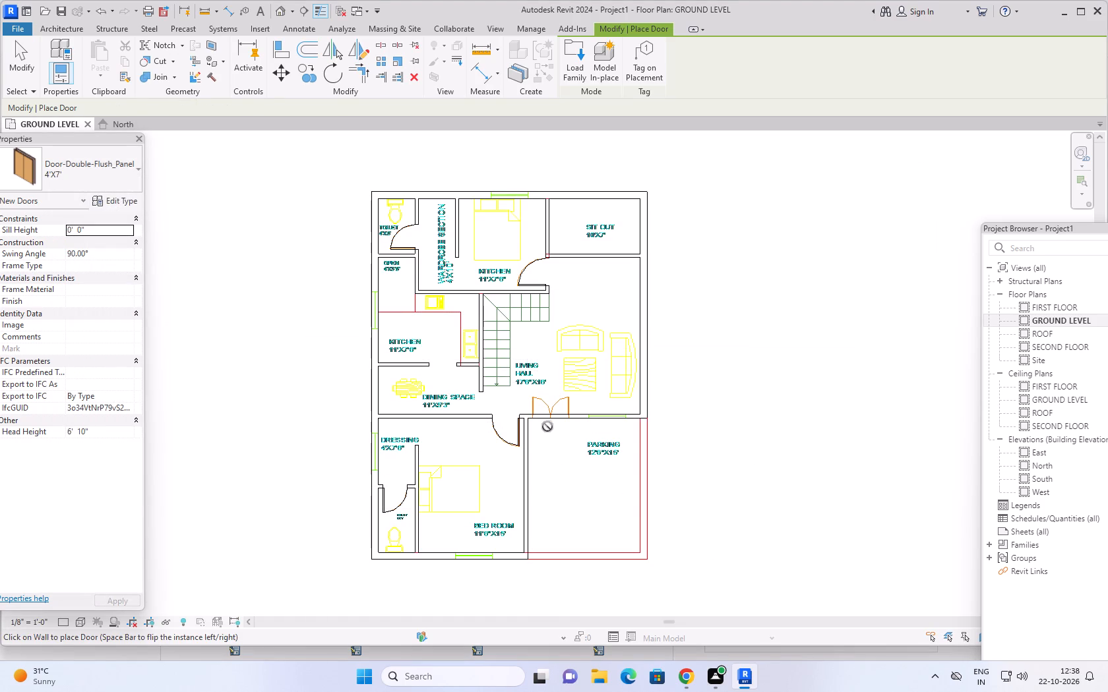
Place the 4'X7' double door in the wall between the living hall and parking, swinging into the living hall near its drawn opening.
{"action": "scroll", "coordinate": [554, 418], "scroll_direction": "up", "scroll_amount": 8}
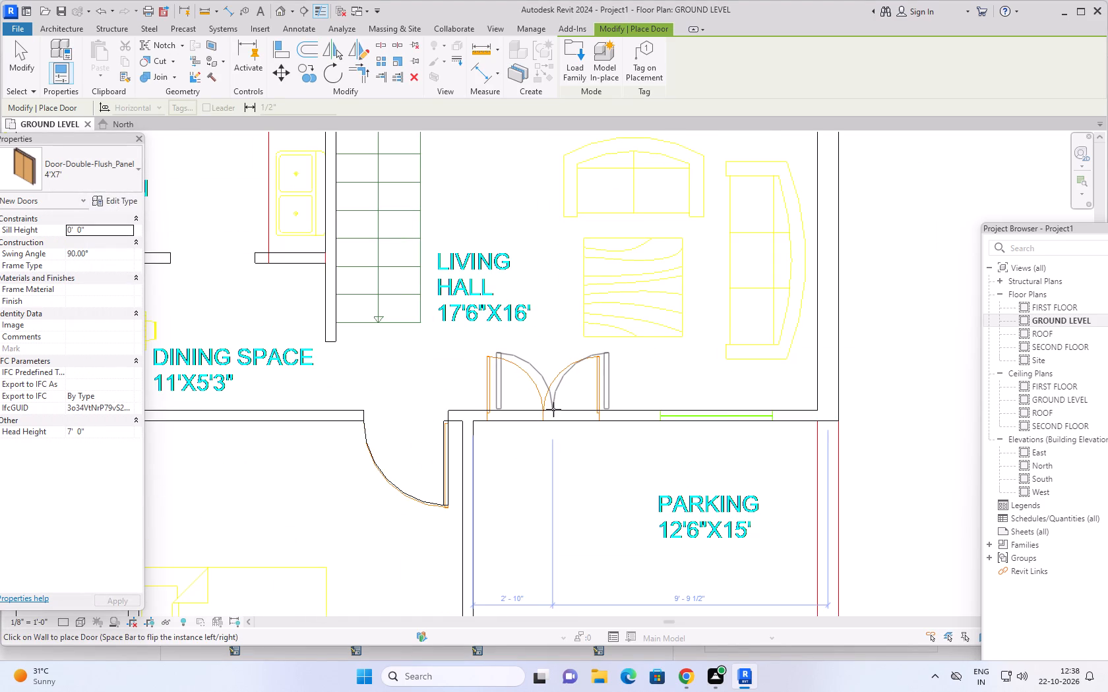
{"action": "left_click", "coordinate": [557, 412]}
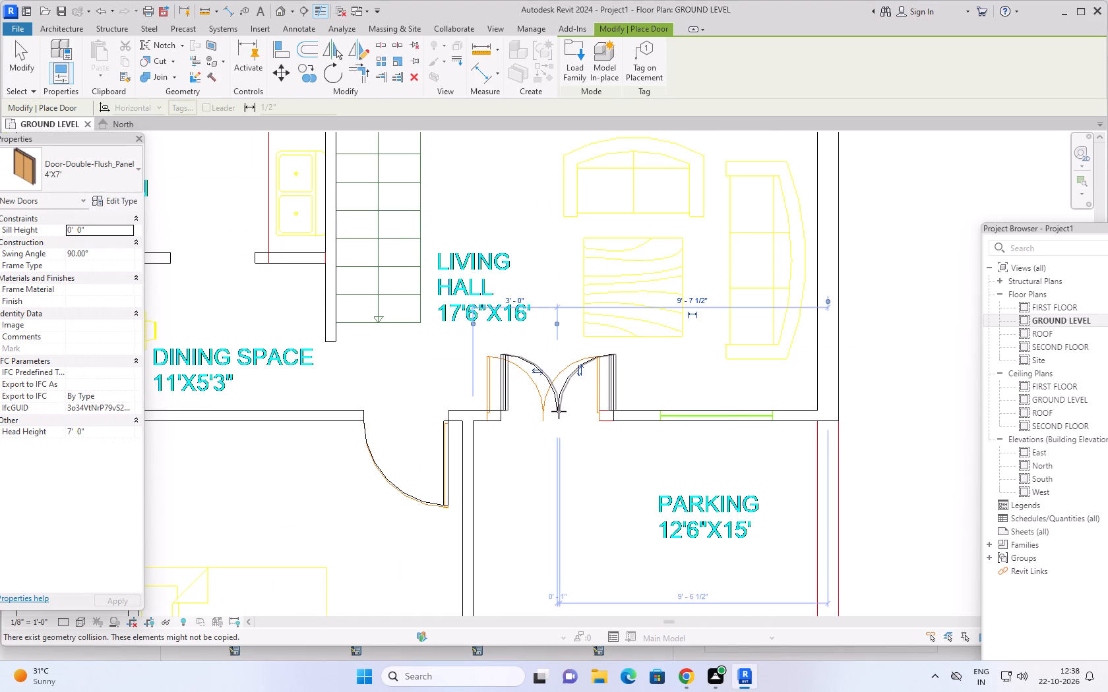
Align the double door's edge nearest the bed room door with the matching edge of its drawn opening in the DWG.
{"action": "left_click", "coordinate": [285, 53]}
{"action": "scroll", "coordinate": [476, 426], "scroll_direction": "up", "scroll_amount": 6}
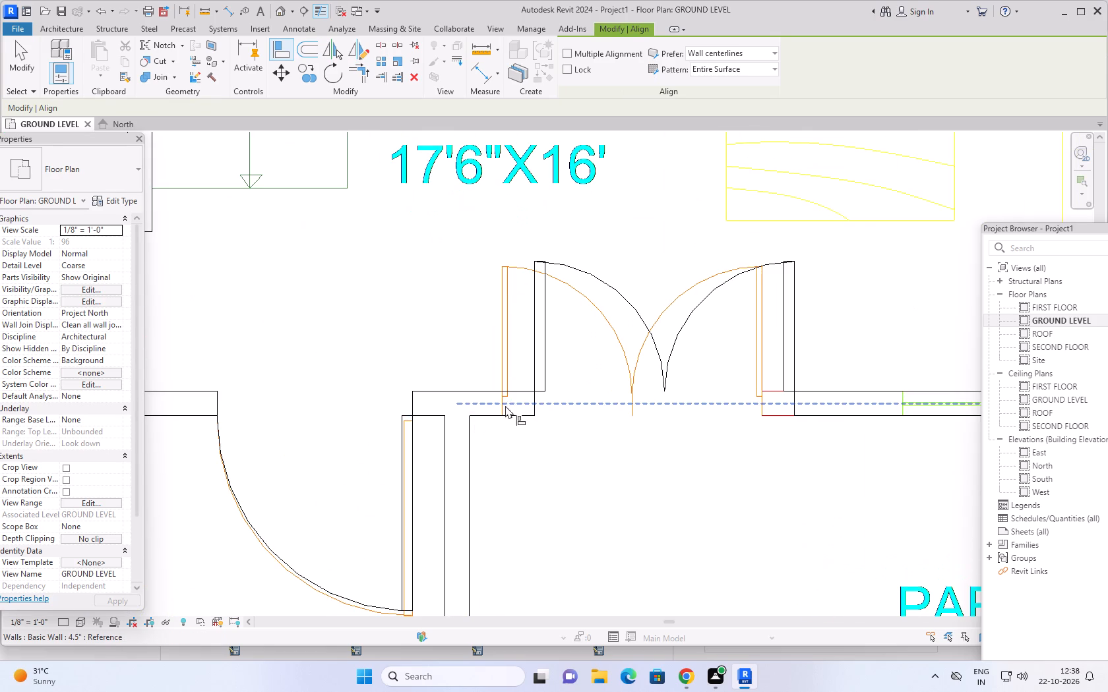
{"action": "left_click", "coordinate": [498, 411]}
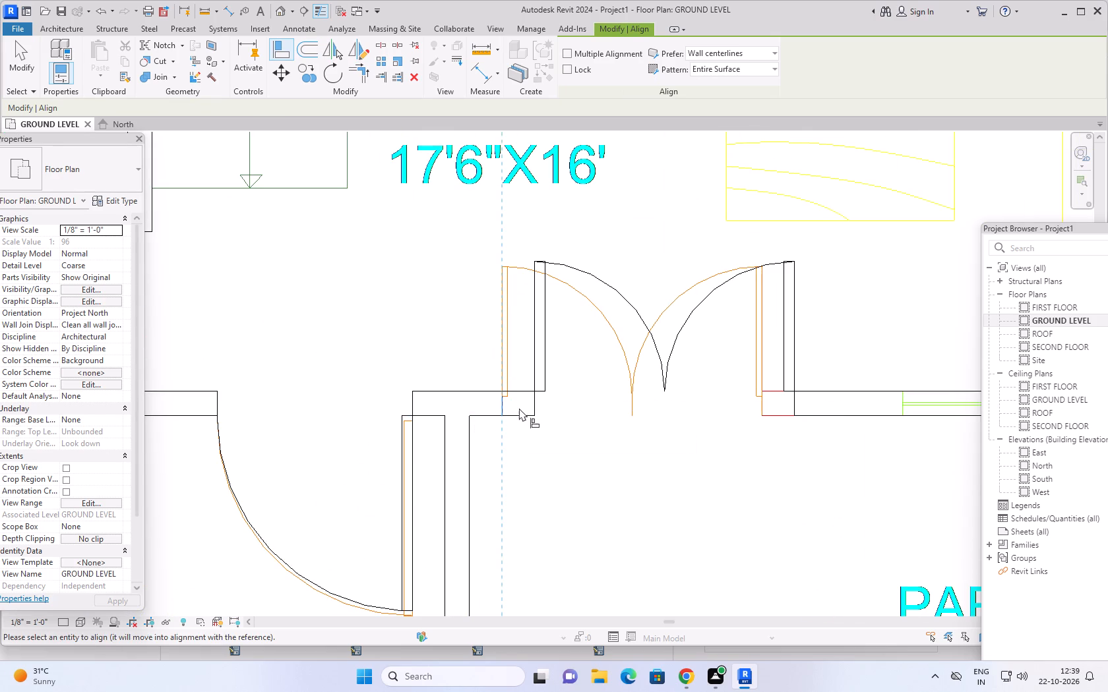
{"action": "left_click", "coordinate": [534, 404]}
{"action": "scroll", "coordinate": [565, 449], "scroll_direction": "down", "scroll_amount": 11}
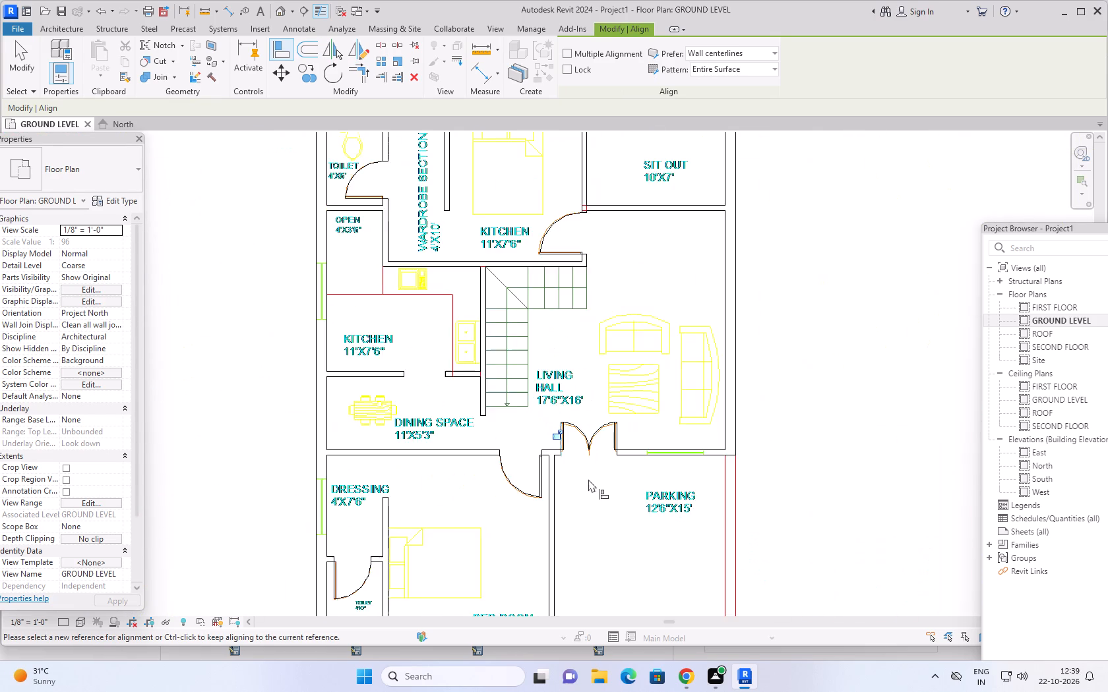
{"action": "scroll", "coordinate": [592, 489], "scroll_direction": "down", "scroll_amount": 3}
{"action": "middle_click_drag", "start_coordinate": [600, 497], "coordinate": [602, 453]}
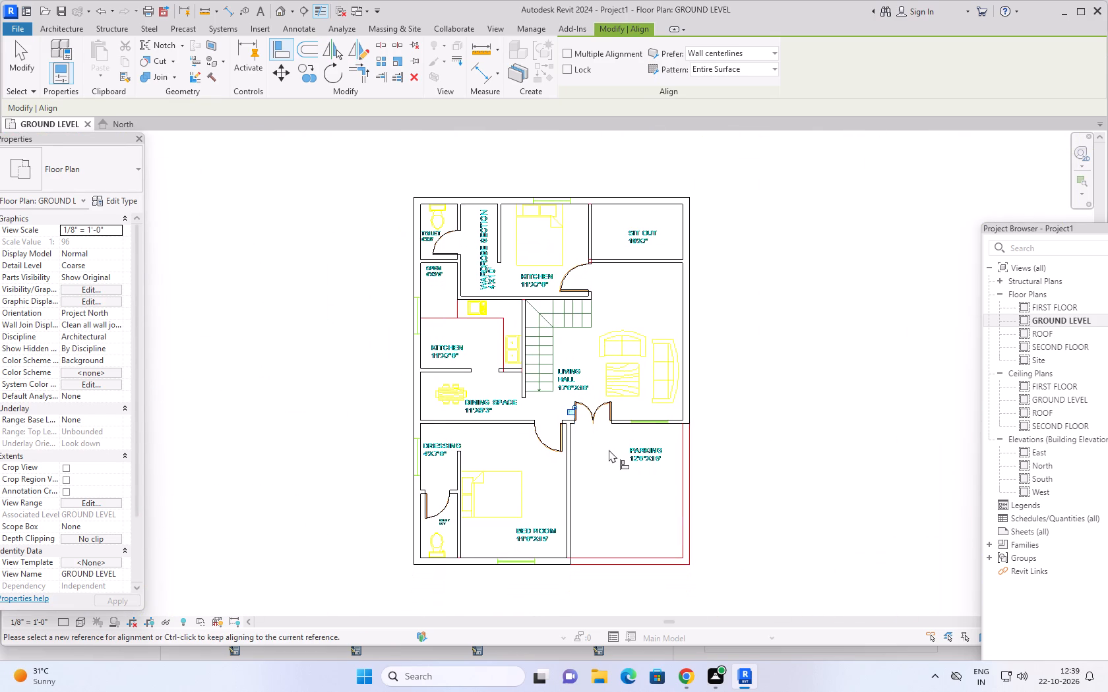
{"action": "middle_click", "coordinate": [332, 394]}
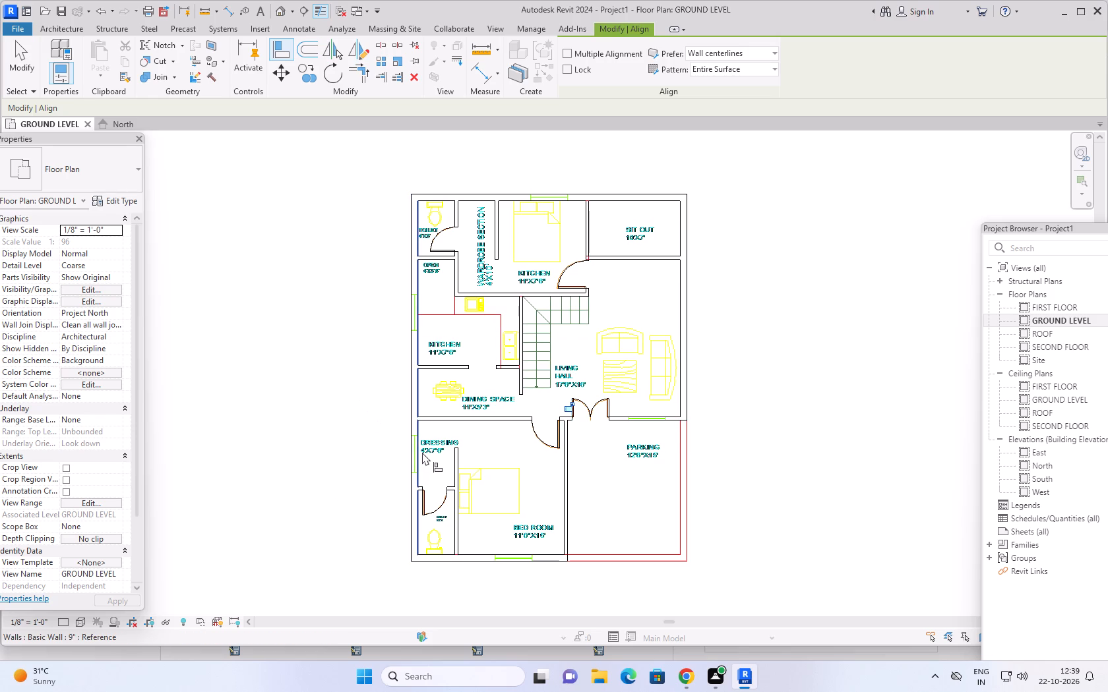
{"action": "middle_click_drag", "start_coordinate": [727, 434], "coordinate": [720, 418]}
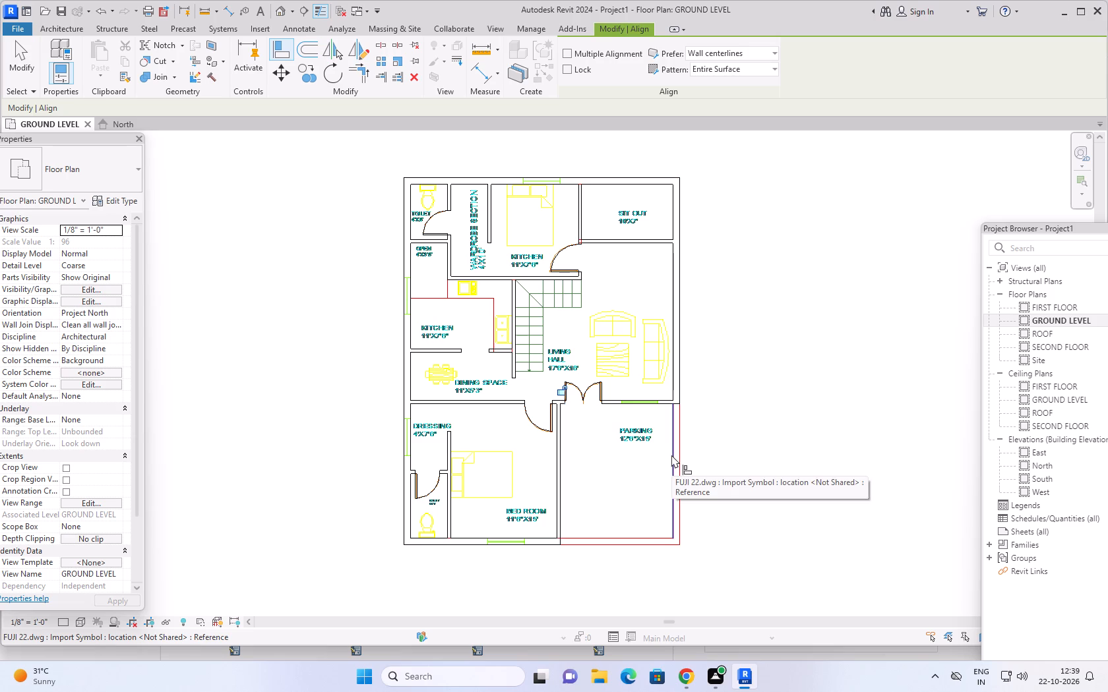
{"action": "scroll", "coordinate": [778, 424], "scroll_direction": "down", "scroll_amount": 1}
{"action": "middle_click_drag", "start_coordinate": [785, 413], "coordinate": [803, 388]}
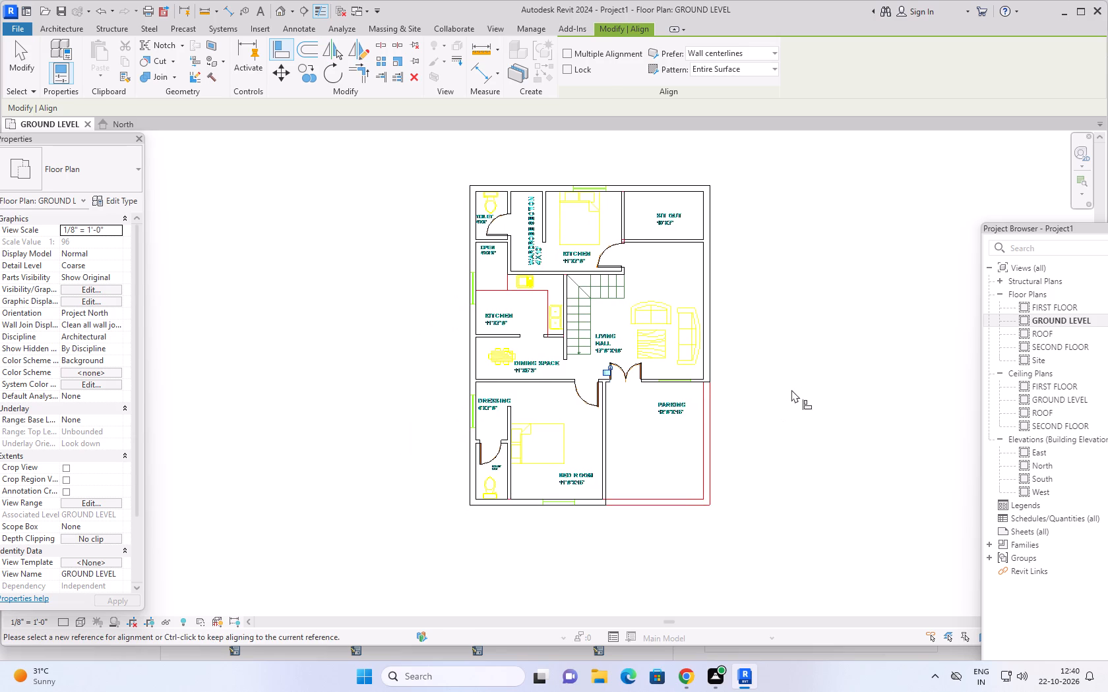
End the Align command and examine the drawn window in the wall between the living hall and parking.
{"action": "middle_click_drag", "start_coordinate": [777, 309], "coordinate": [745, 324]}
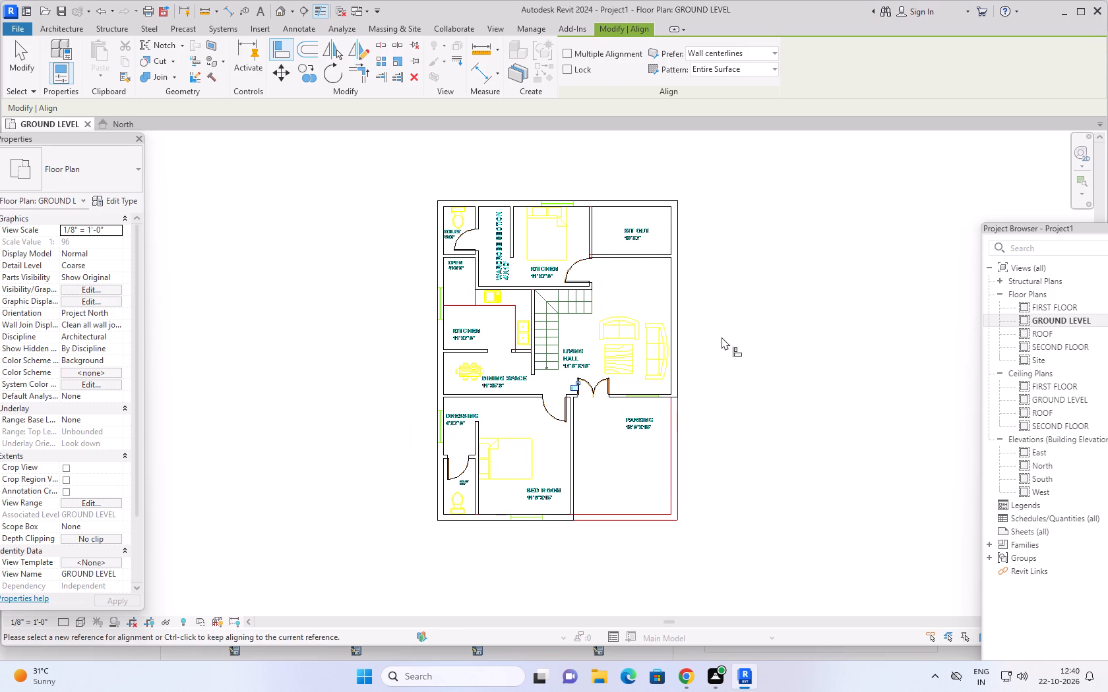
{"action": "scroll", "coordinate": [590, 324], "scroll_direction": "up", "scroll_amount": 3}
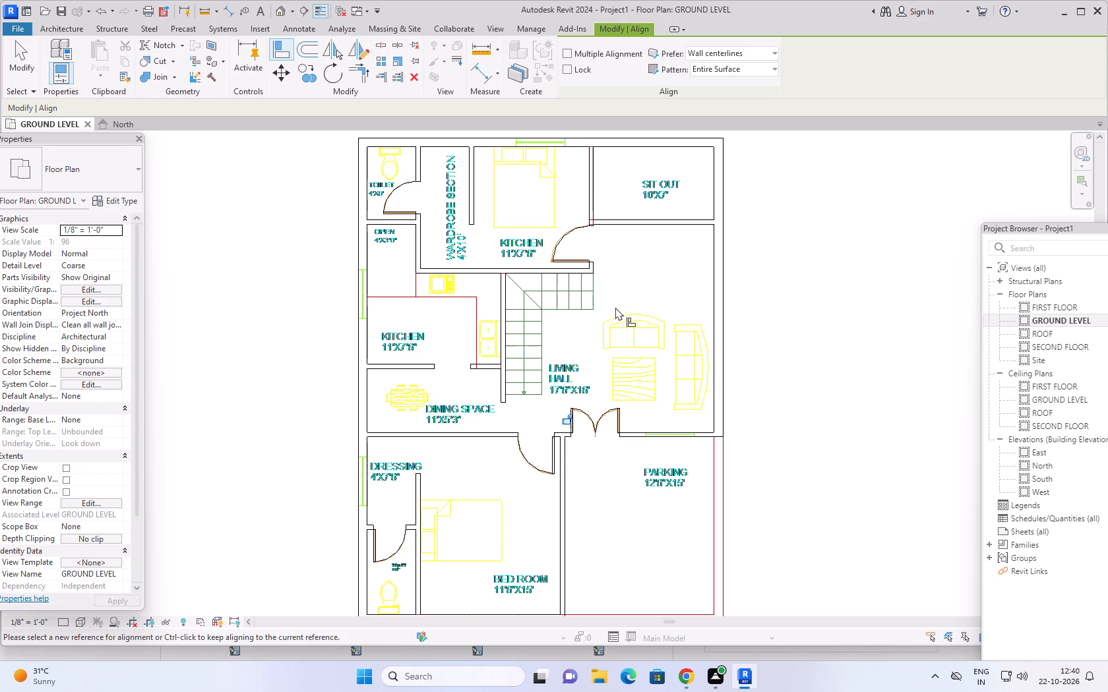
{"action": "key", "text": "Escape"}
{"action": "key", "text": "Escape"}
{"action": "key", "text": "Escape"}
{"action": "middle_click_drag", "start_coordinate": [790, 366], "coordinate": [739, 409]}
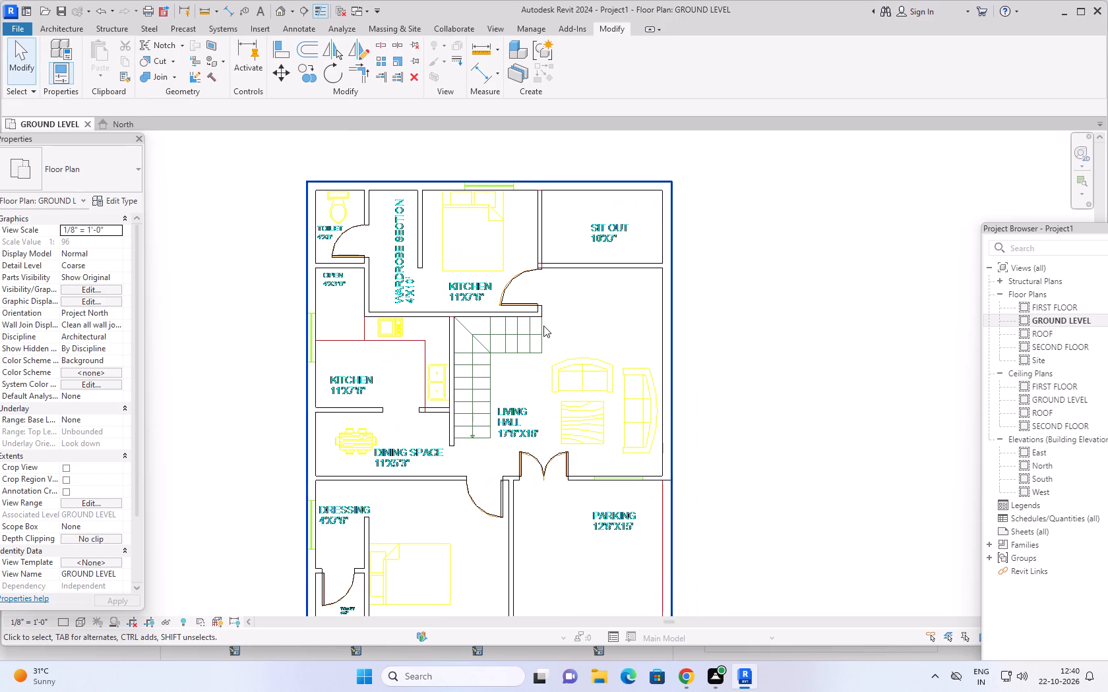
{"action": "scroll", "coordinate": [606, 497], "scroll_direction": "up", "scroll_amount": 14}
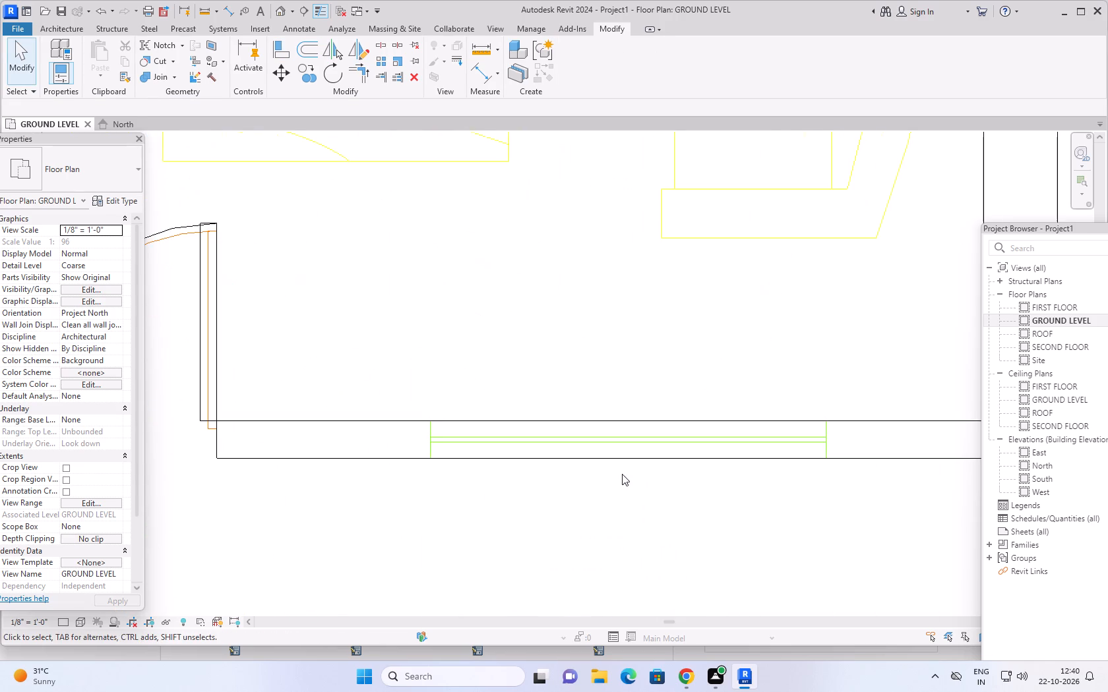
{"action": "scroll", "coordinate": [622, 474], "scroll_direction": "up", "scroll_amount": 1}
{"action": "scroll", "coordinate": [623, 473], "scroll_direction": "down", "scroll_amount": 14}
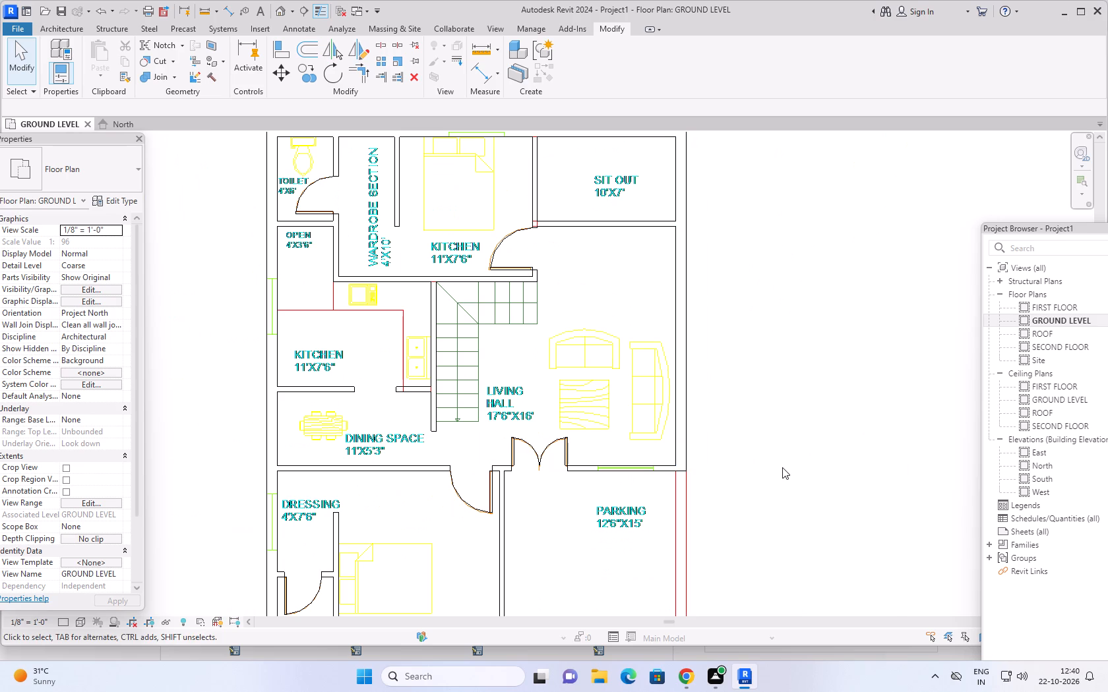
Start placing a window and, from its type properties, browse to the US library's Windows folder to load a family.
{"action": "left_click", "coordinate": [73, 28]}
{"action": "left_click", "coordinate": [108, 49]}
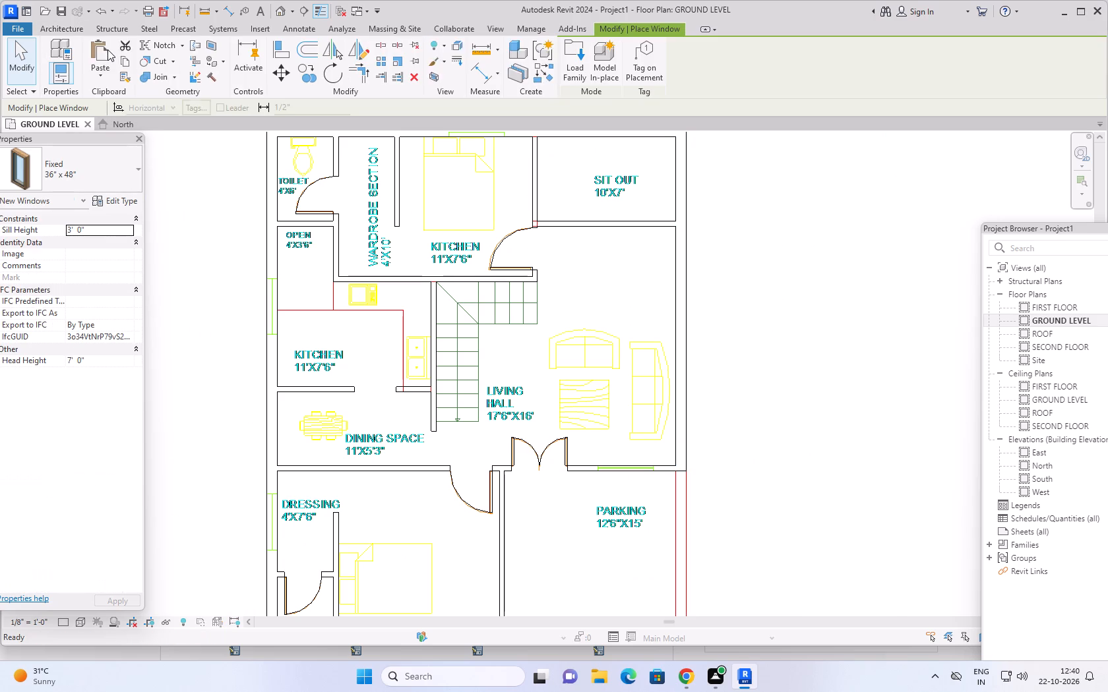
{"action": "left_click", "coordinate": [110, 205]}
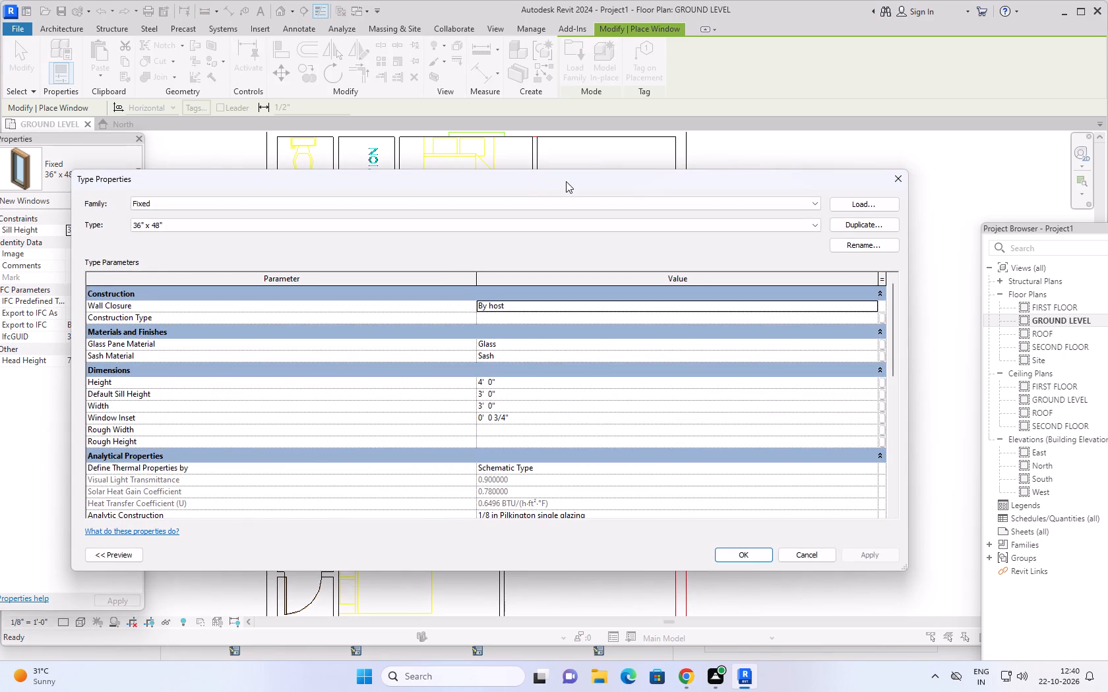
{"action": "left_click", "coordinate": [858, 206]}
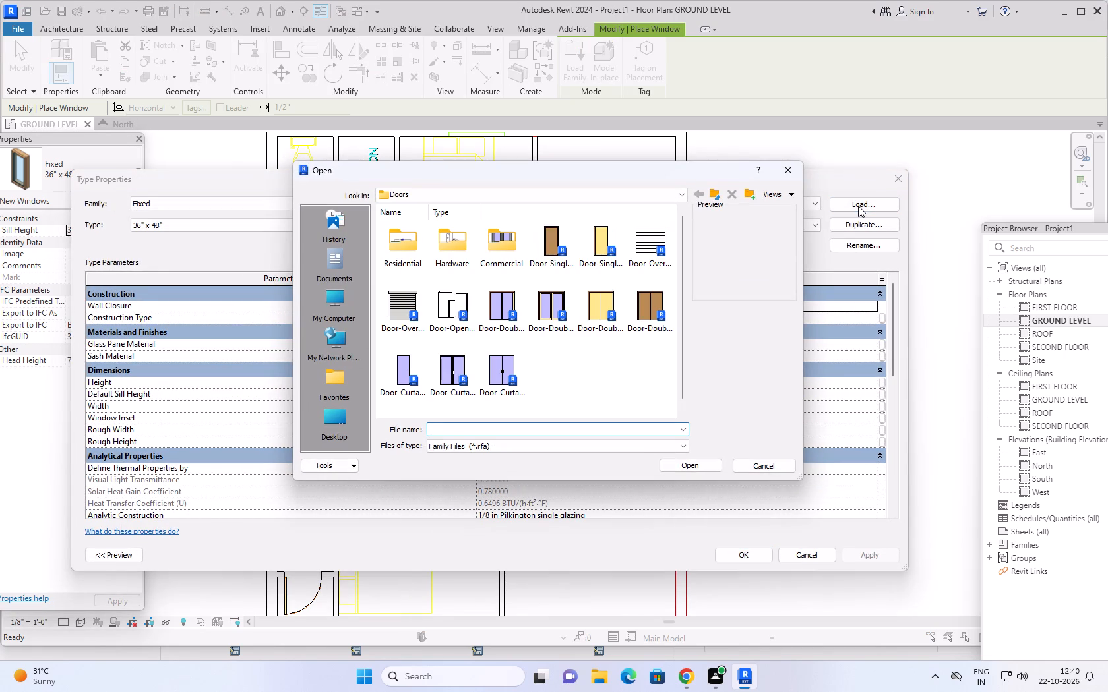
{"action": "left_click", "coordinate": [720, 190]}
{"action": "scroll", "coordinate": [499, 324], "scroll_direction": "up", "scroll_amount": 9}
{"action": "left_click", "coordinate": [401, 242]}
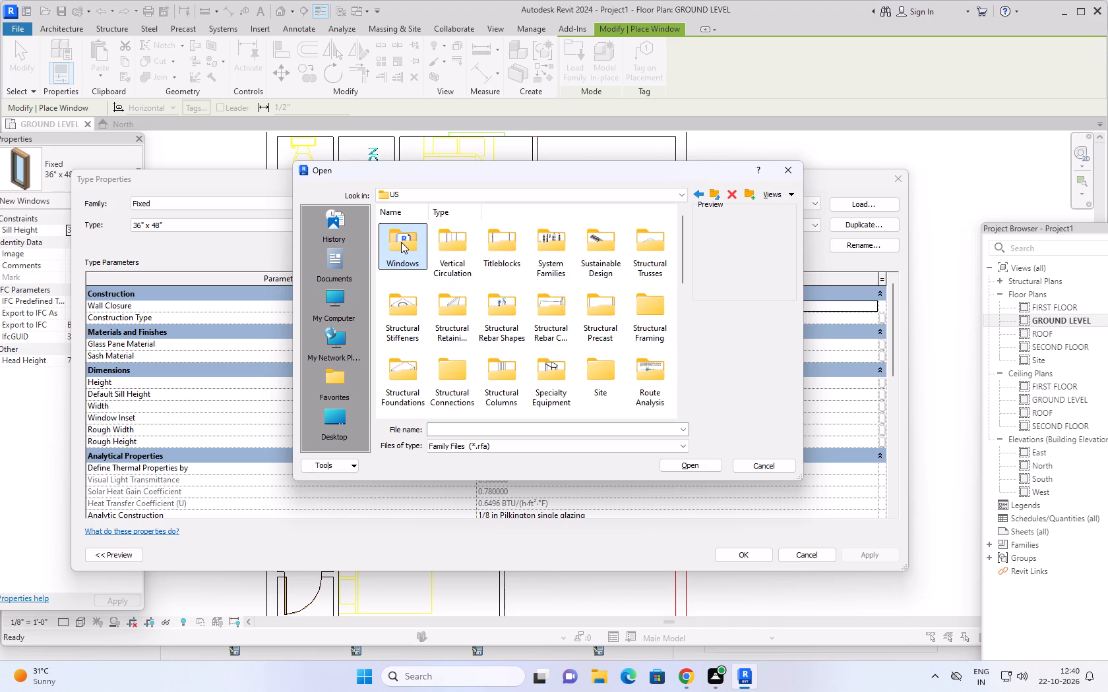
{"action": "double_click", "coordinate": [401, 242]}
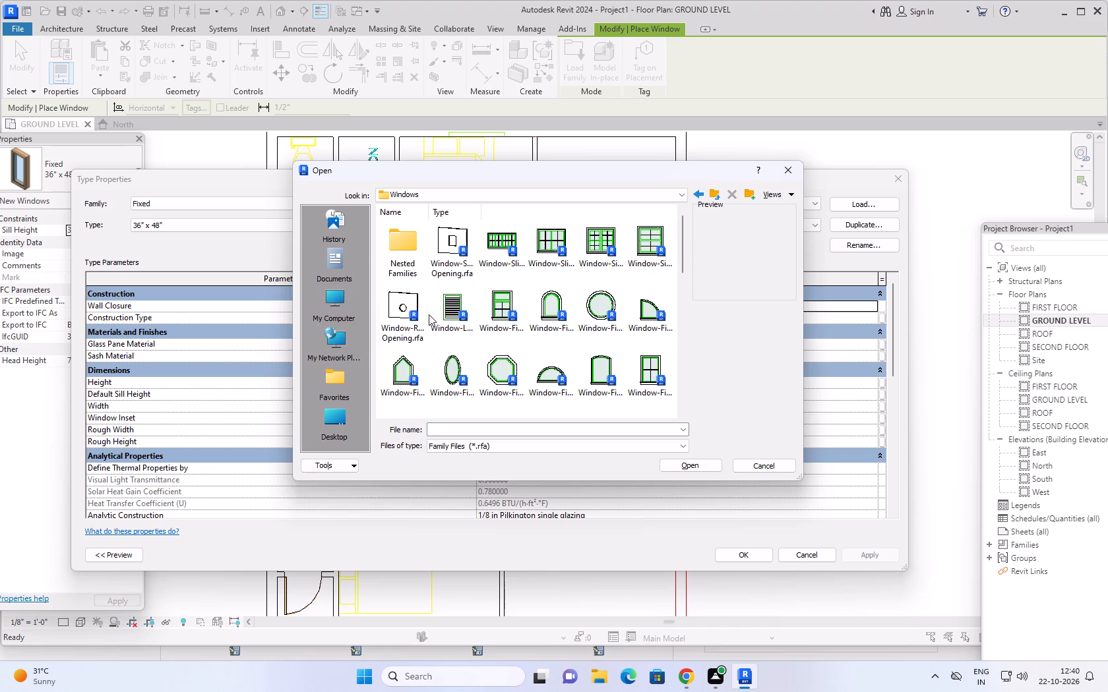
Look through the Windows library folder, including its Nested Families subfolder, for a suitable window family.
{"action": "double_click", "coordinate": [405, 258]}
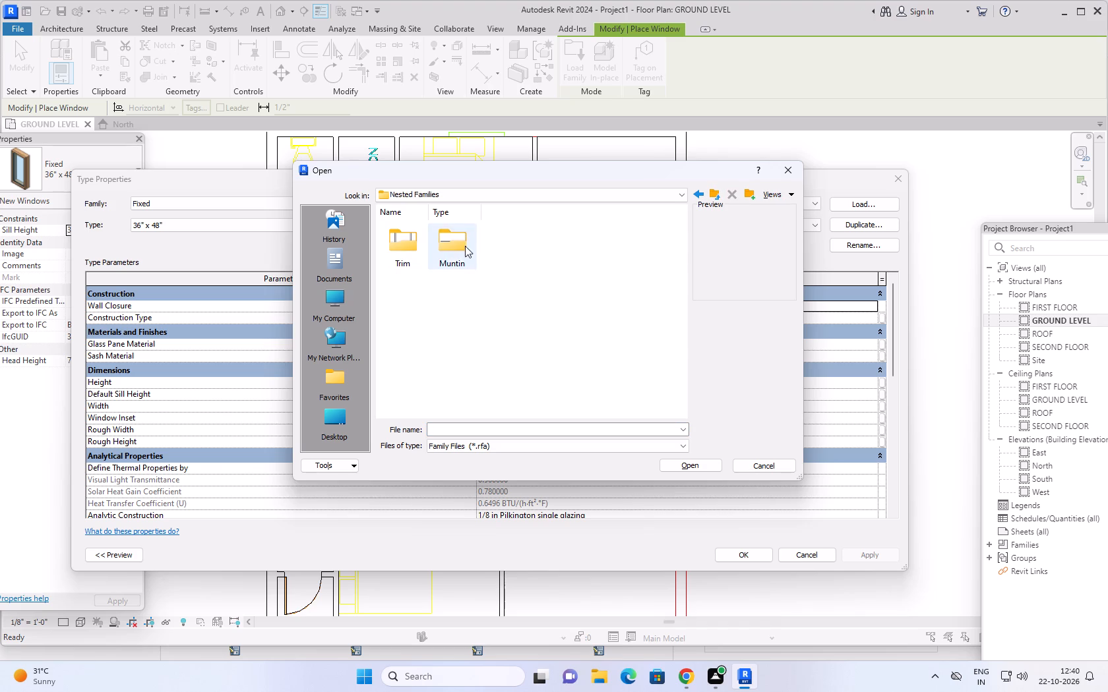
{"action": "left_click", "coordinate": [714, 192]}
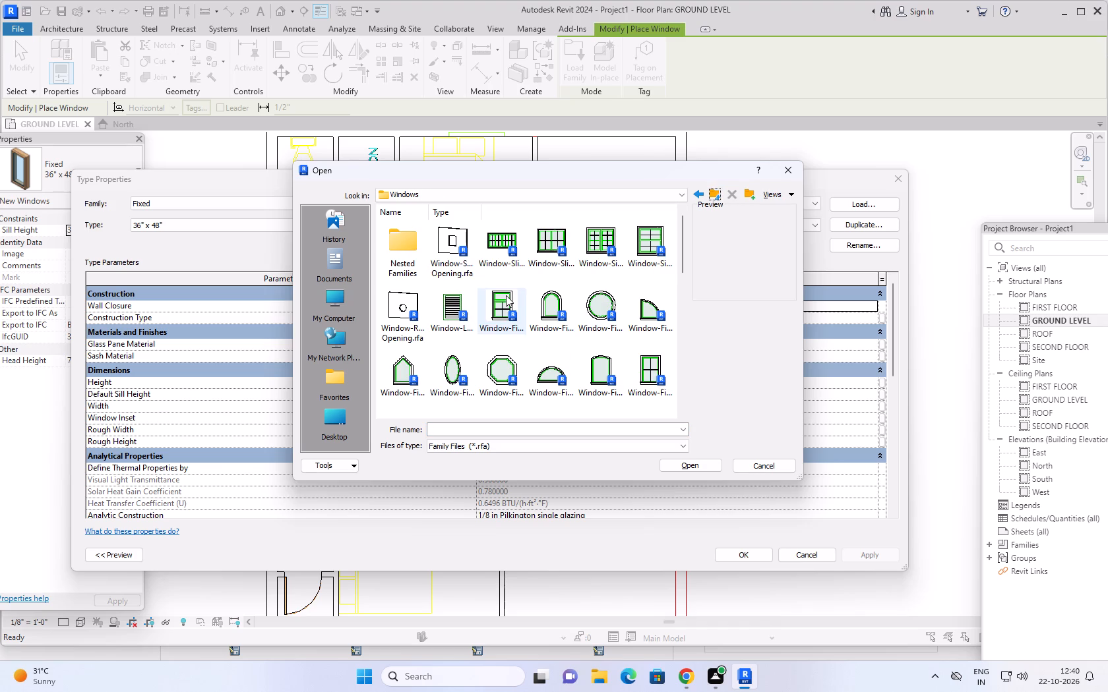
{"action": "scroll", "coordinate": [552, 272], "scroll_direction": "up", "scroll_amount": 3}
{"action": "scroll", "coordinate": [558, 318], "scroll_direction": "down", "scroll_amount": 1}
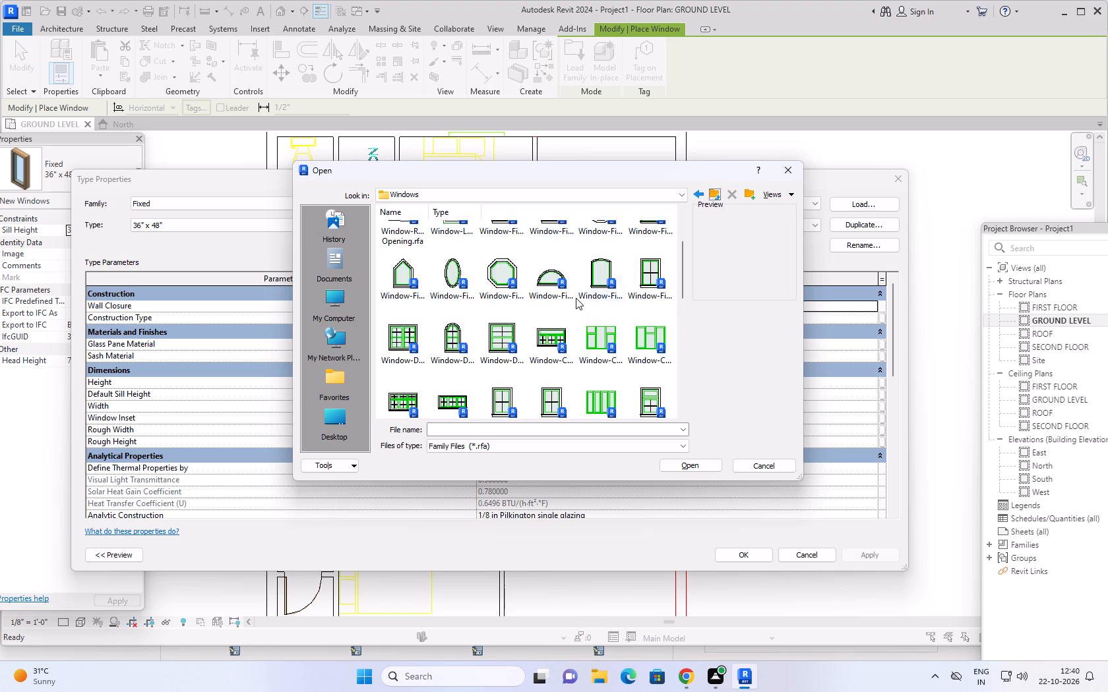
{"action": "scroll", "coordinate": [576, 296], "scroll_direction": "down", "scroll_amount": 10}
{"action": "scroll", "coordinate": [582, 312], "scroll_direction": "up", "scroll_amount": 1}
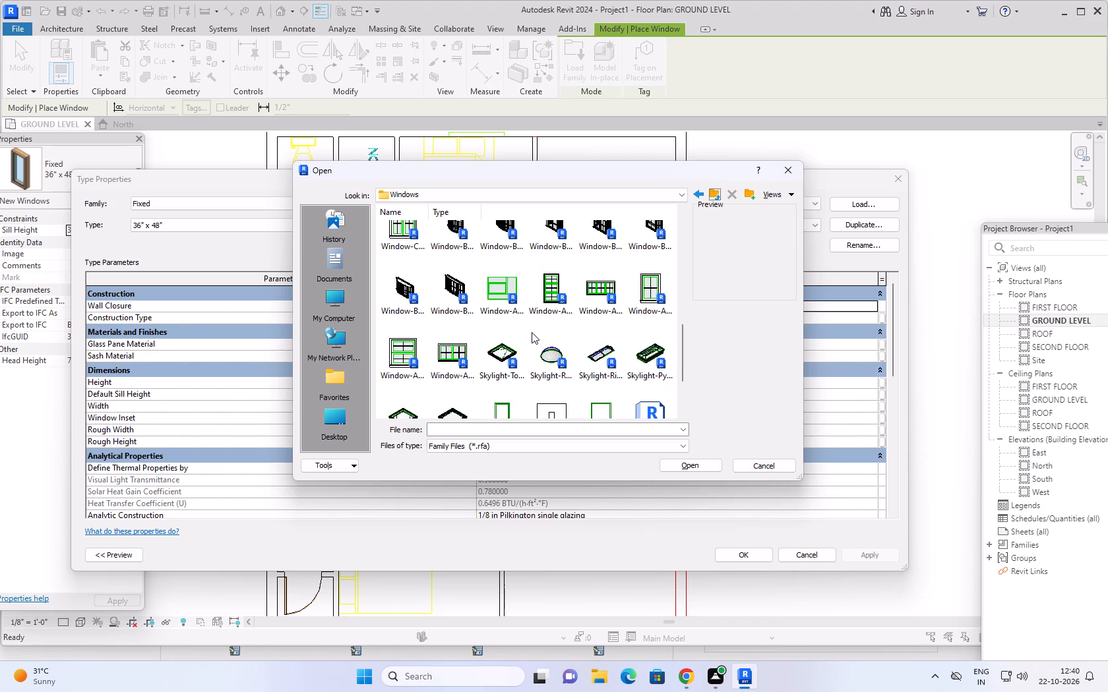
{"action": "scroll", "coordinate": [538, 330], "scroll_direction": "up", "scroll_amount": 2}
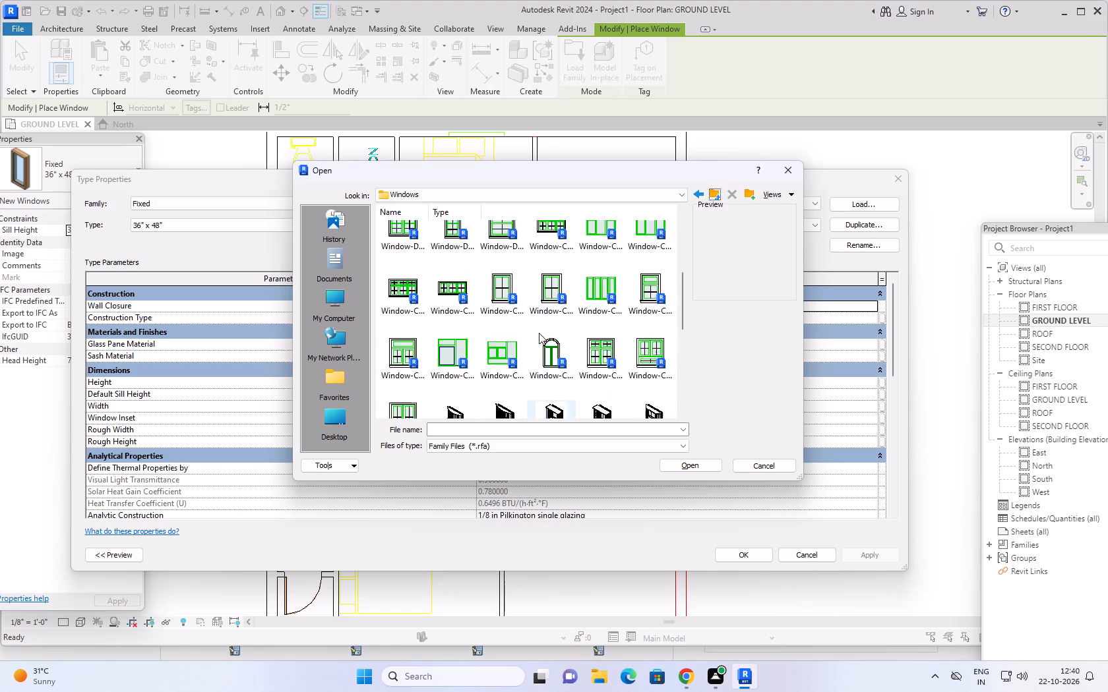
{"action": "scroll", "coordinate": [539, 333], "scroll_direction": "up", "scroll_amount": 5}
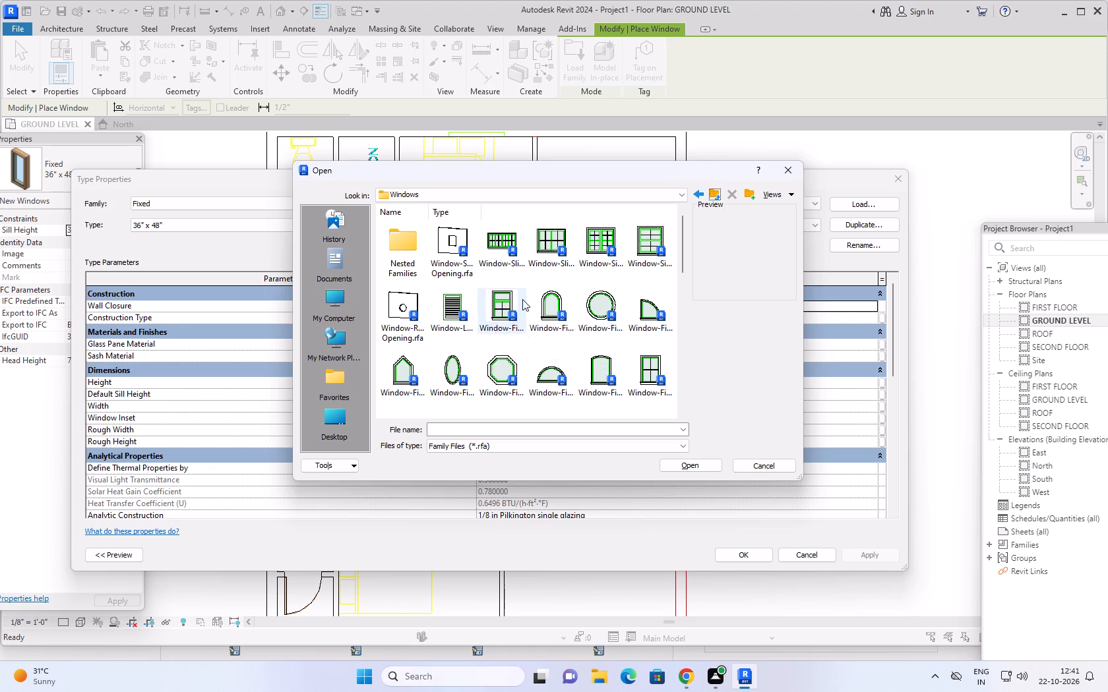
{"action": "scroll", "coordinate": [526, 292], "scroll_direction": "down", "scroll_amount": 11}
{"action": "scroll", "coordinate": [528, 338], "scroll_direction": "up", "scroll_amount": 4}
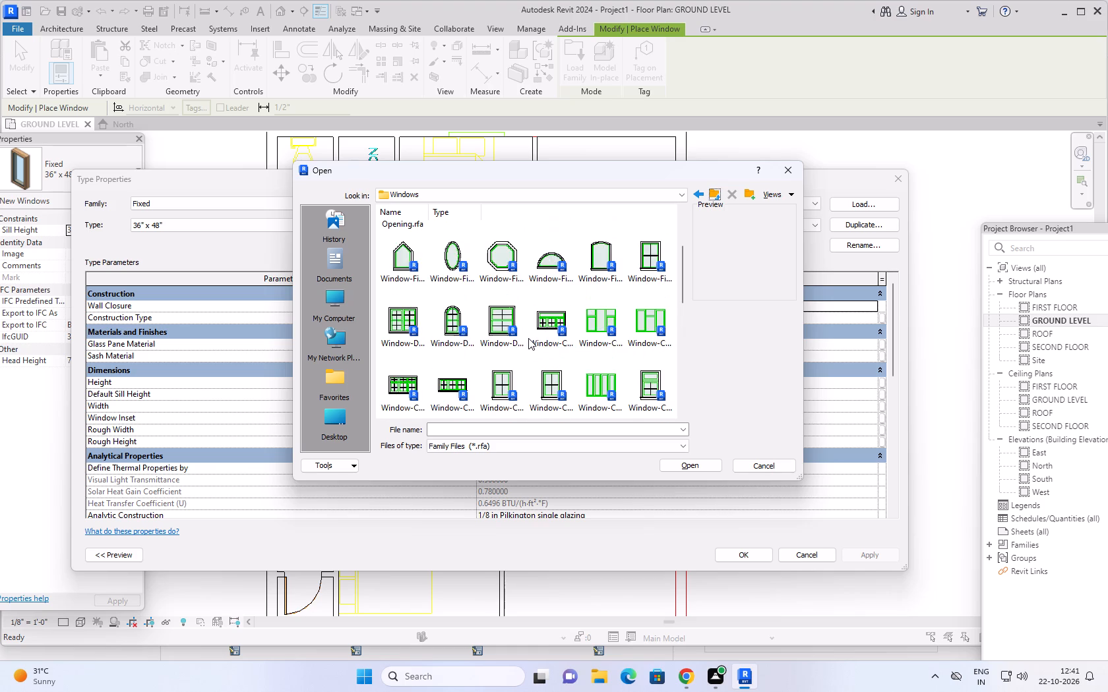
{"action": "scroll", "coordinate": [528, 338], "scroll_direction": "up", "scroll_amount": 4}
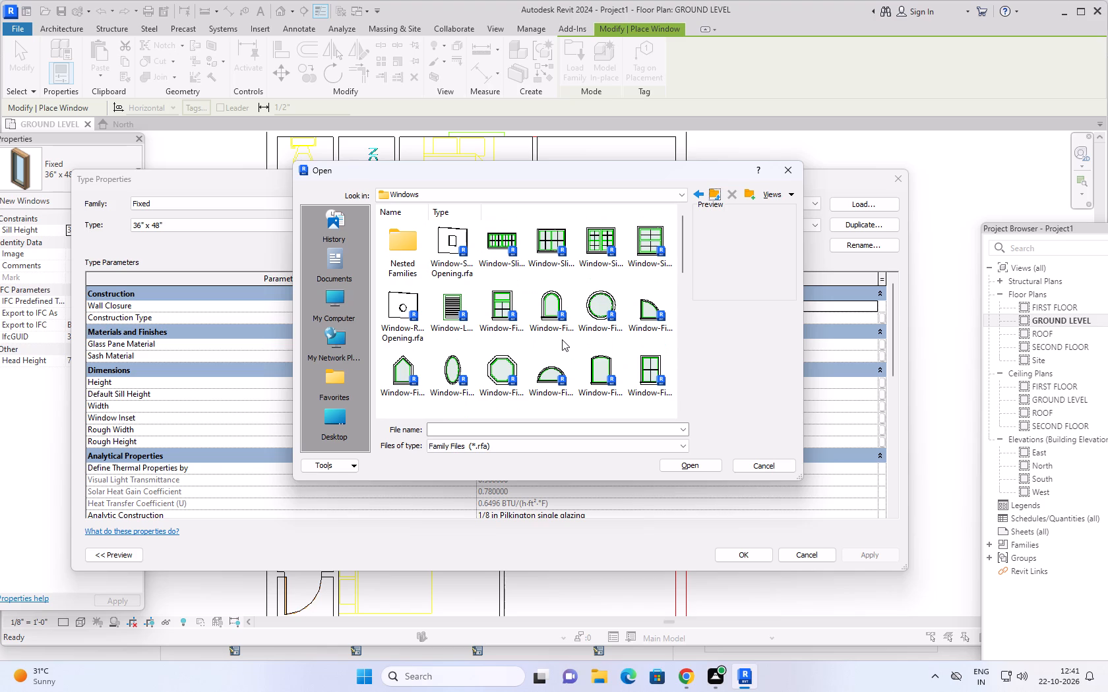
{"action": "scroll", "coordinate": [557, 334], "scroll_direction": "down", "scroll_amount": 4}
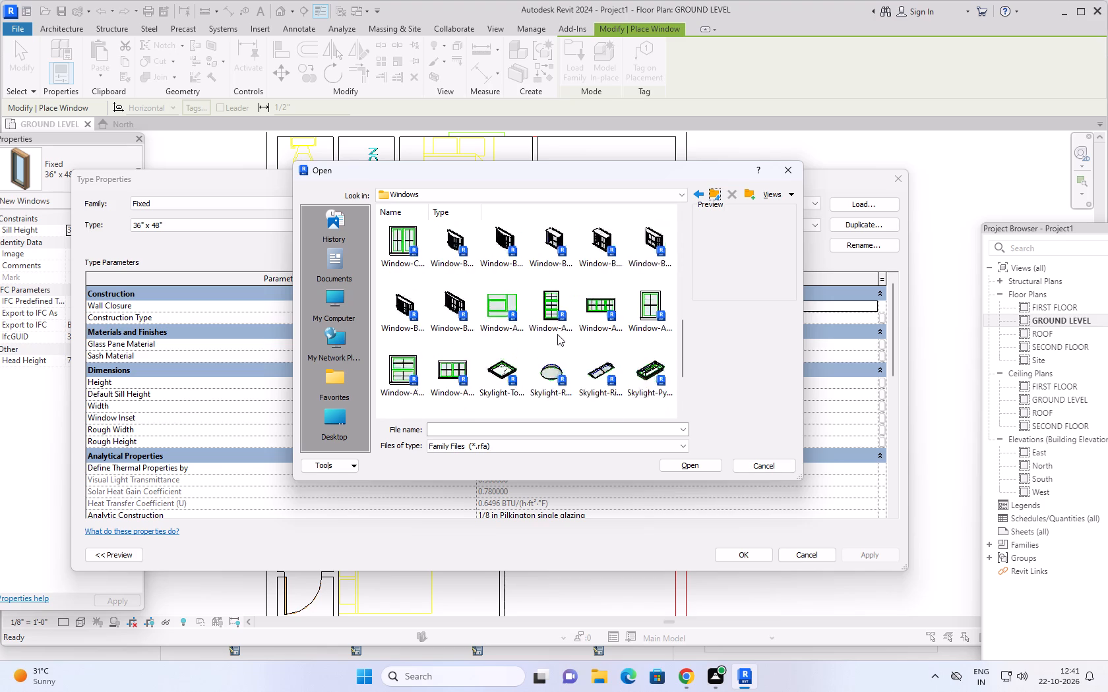
{"action": "scroll", "coordinate": [557, 334], "scroll_direction": "down", "scroll_amount": 4}
{"action": "scroll", "coordinate": [555, 341], "scroll_direction": "up", "scroll_amount": 9}
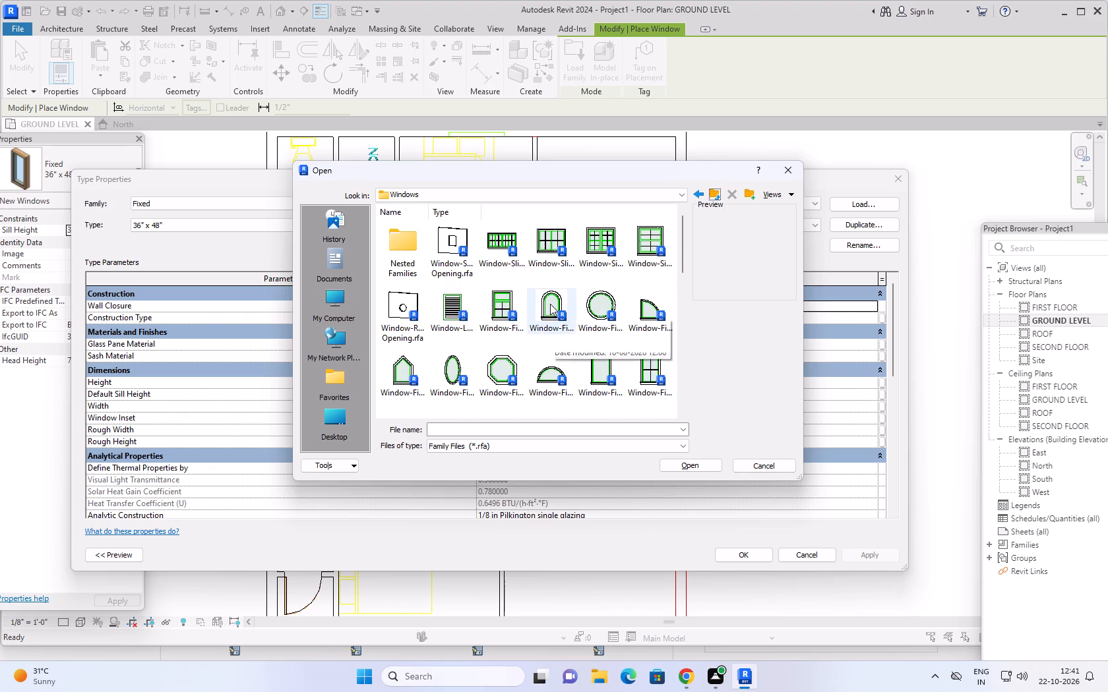
{"action": "scroll", "coordinate": [550, 304], "scroll_direction": "up", "scroll_amount": 1}
Load the Window-Fixed-Round-Top family with its 30" x 45" type.
{"action": "left_click", "coordinate": [550, 304]}
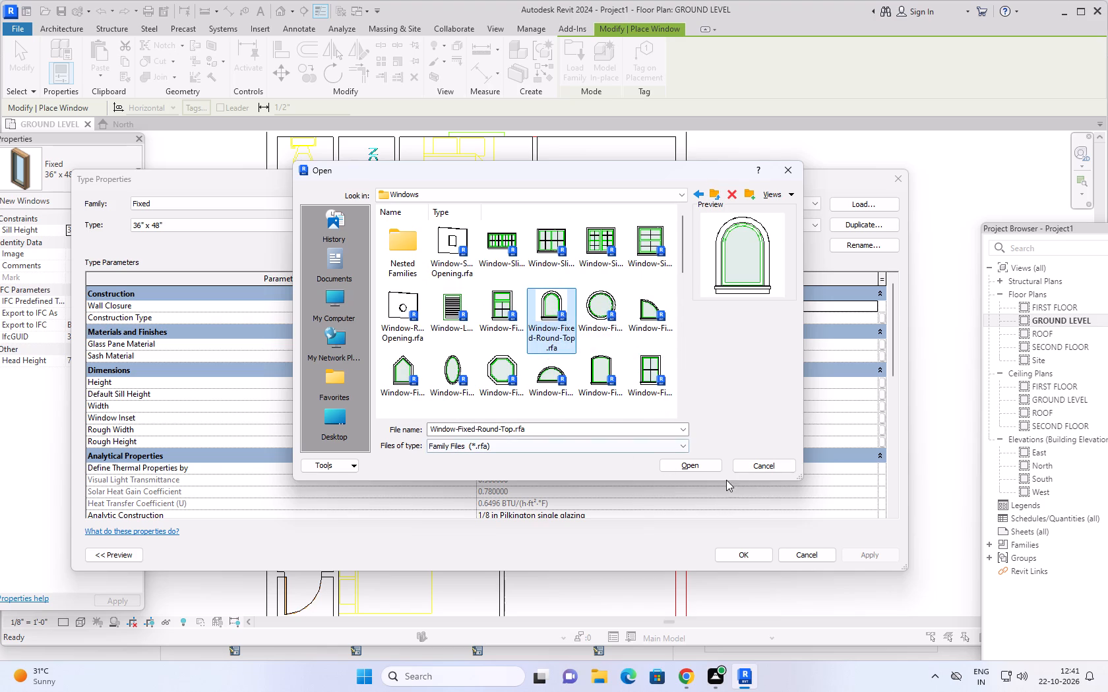
{"action": "left_click", "coordinate": [691, 464]}
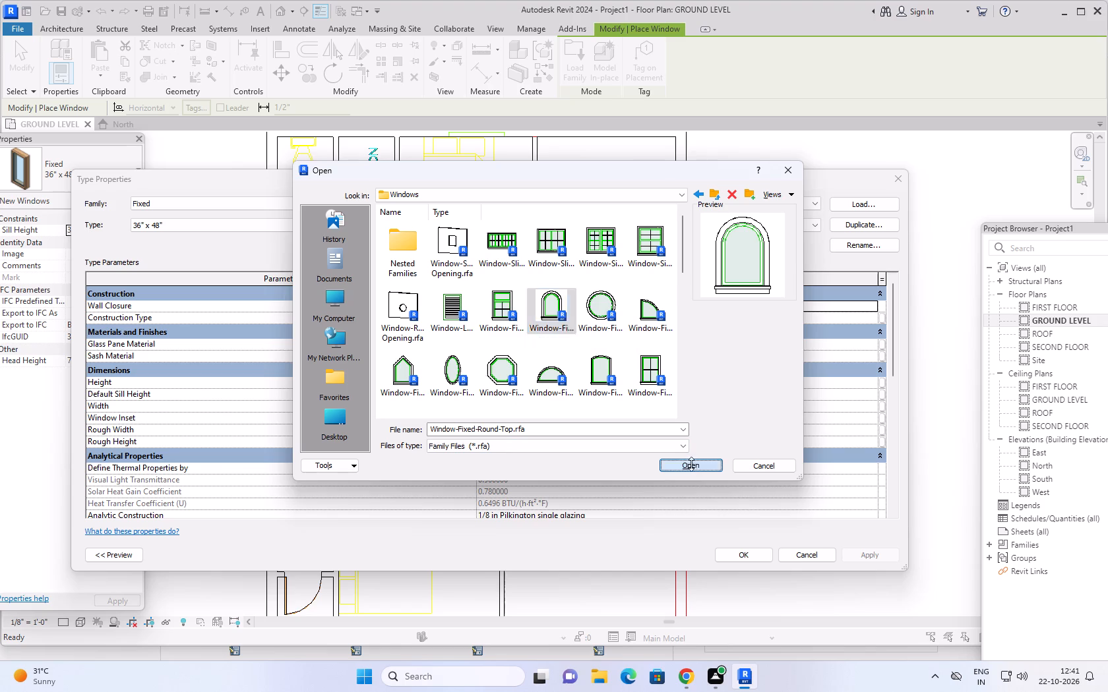
{"action": "scroll", "coordinate": [458, 353], "scroll_direction": "down", "scroll_amount": 1}
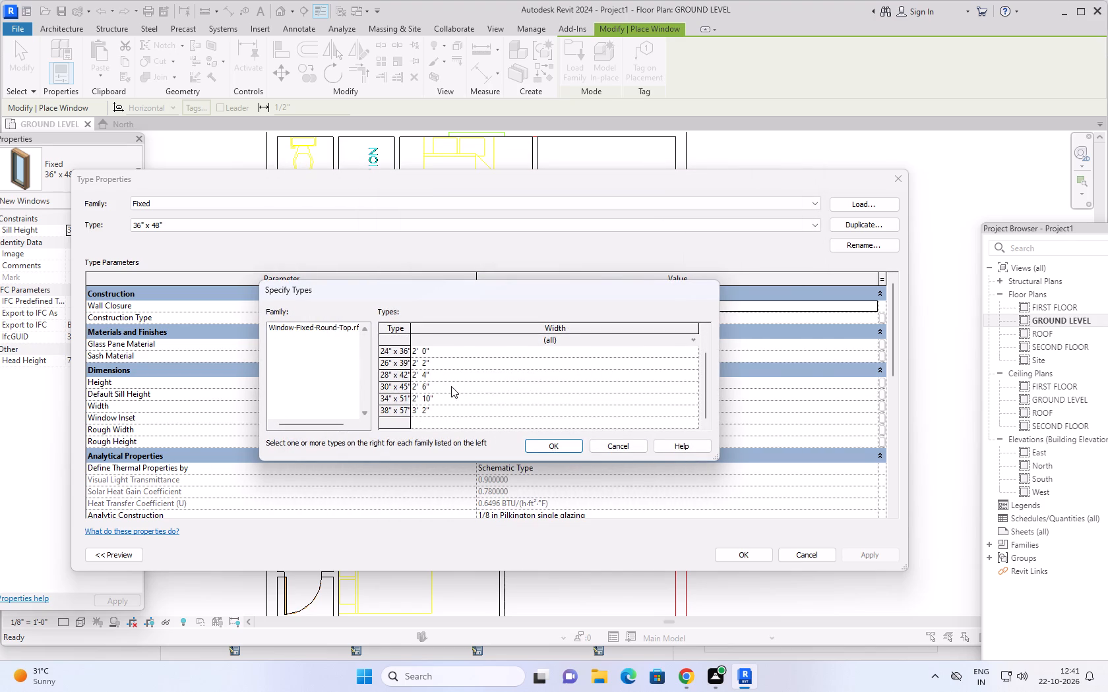
{"action": "scroll", "coordinate": [457, 382], "scroll_direction": "down", "scroll_amount": 2}
{"action": "scroll", "coordinate": [457, 382], "scroll_direction": "up", "scroll_amount": 4}
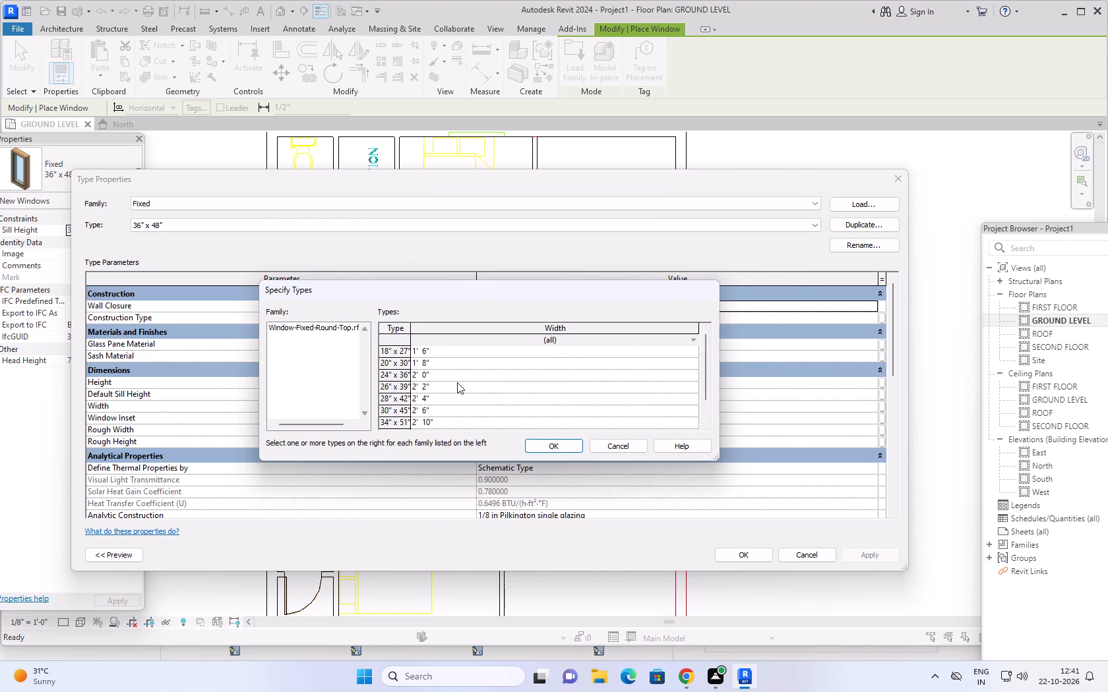
{"action": "scroll", "coordinate": [457, 382], "scroll_direction": "down", "scroll_amount": 2}
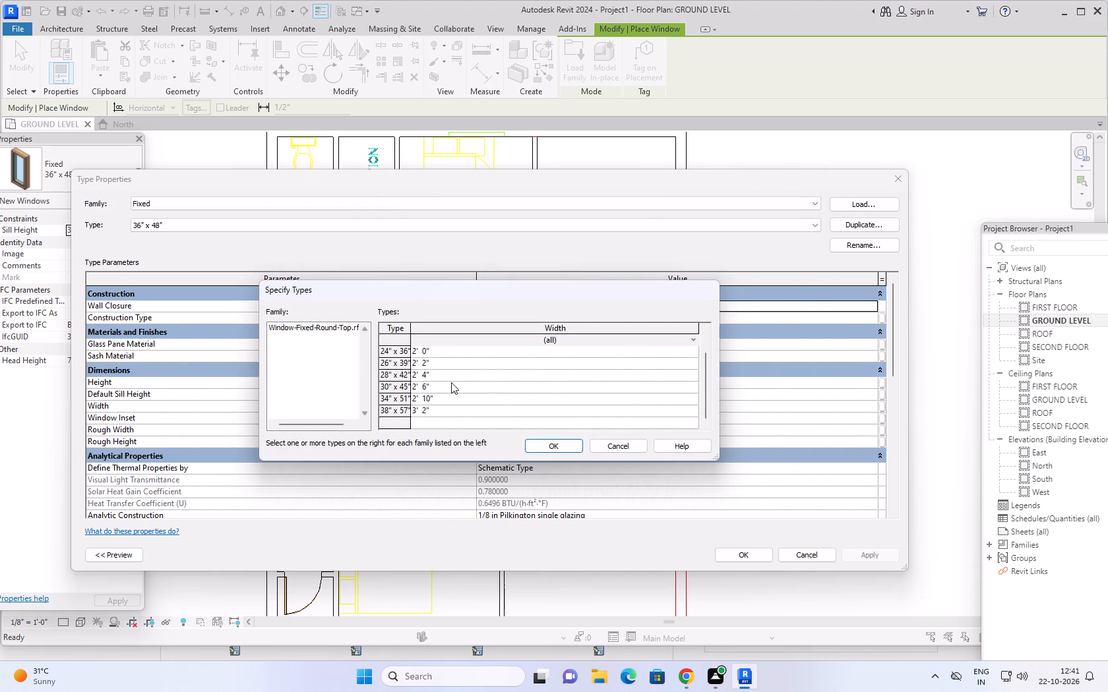
{"action": "scroll", "coordinate": [451, 388], "scroll_direction": "up", "scroll_amount": 4}
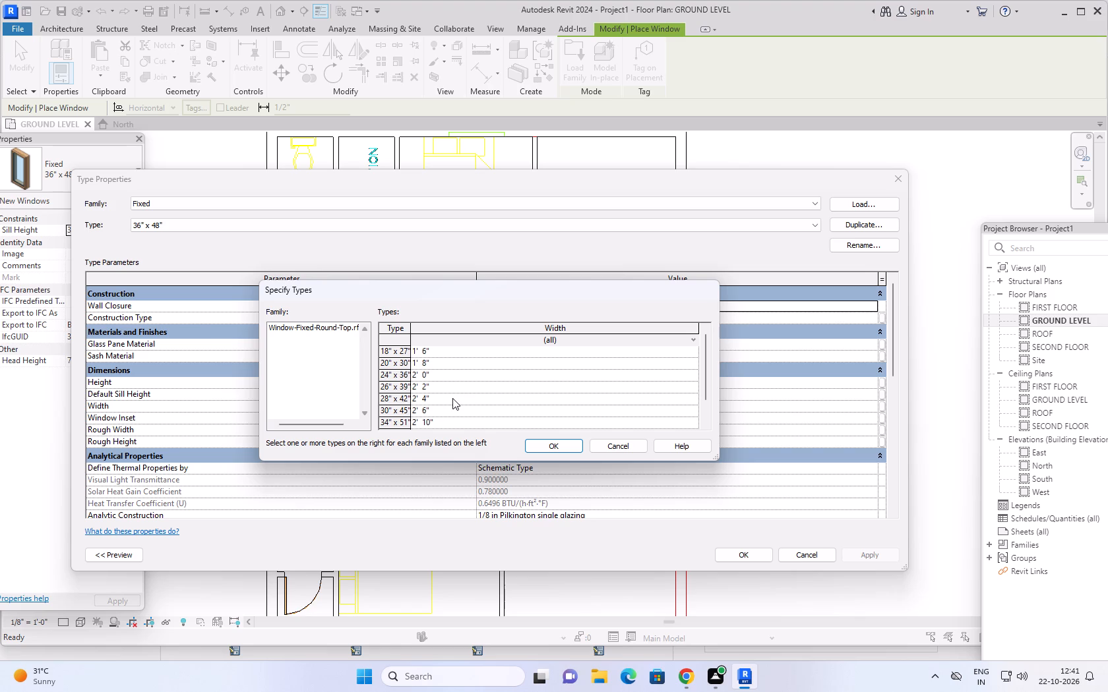
{"action": "left_click", "coordinate": [440, 409]}
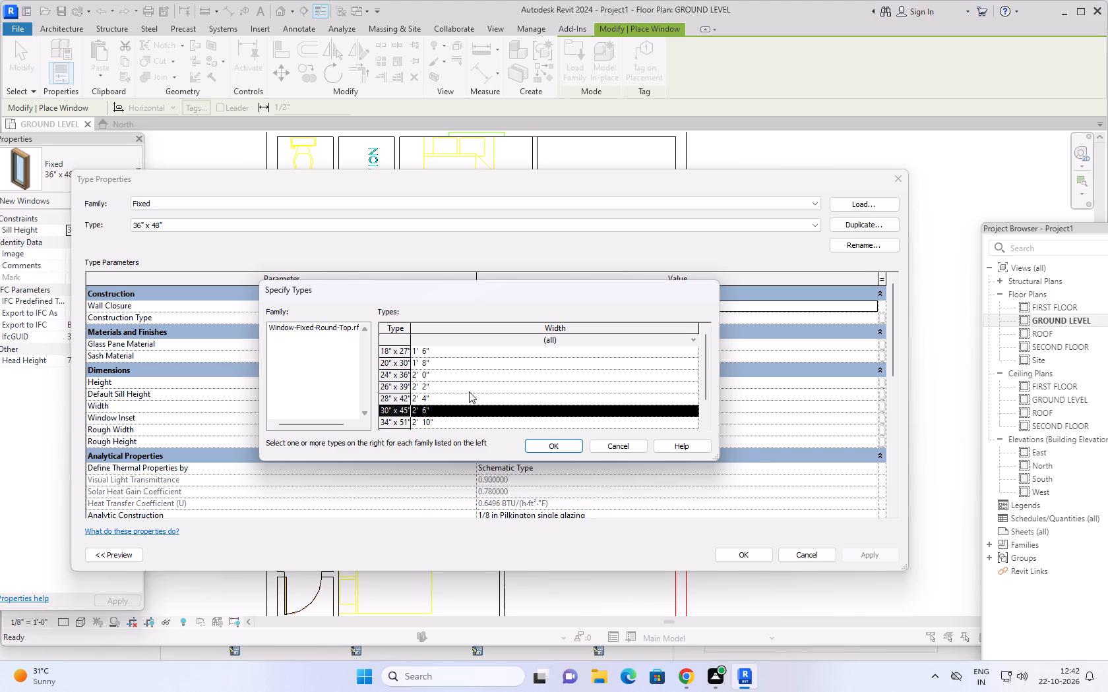
{"action": "left_click", "coordinate": [558, 449]}
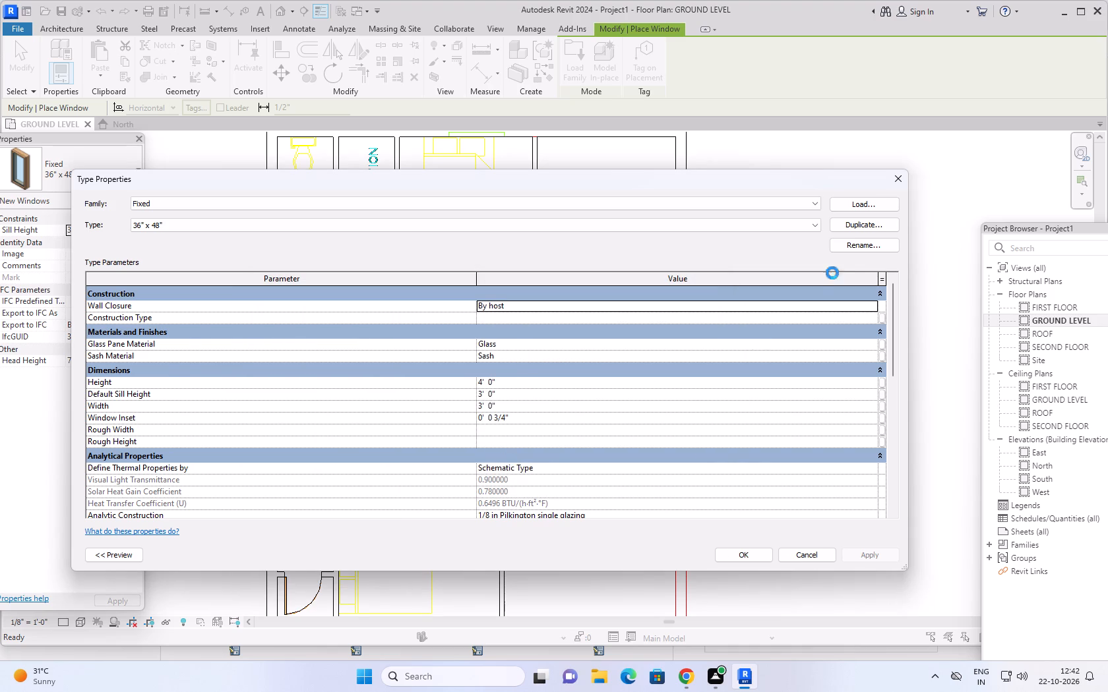
Duplicate the 30" x 45" round-top window type and name the copy 4'X4'.
{"action": "left_click", "coordinate": [860, 227]}
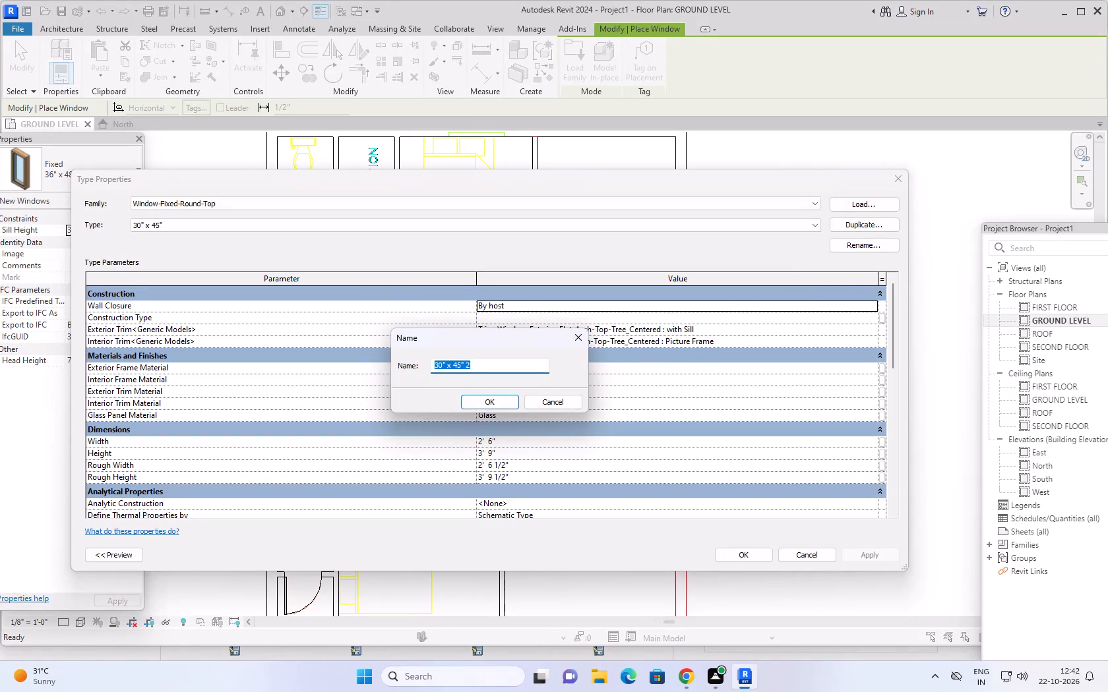
{"action": "key", "text": "4"}
{"action": "key", "text": "apostrophe"}
{"action": "type", "text": "X4'"}
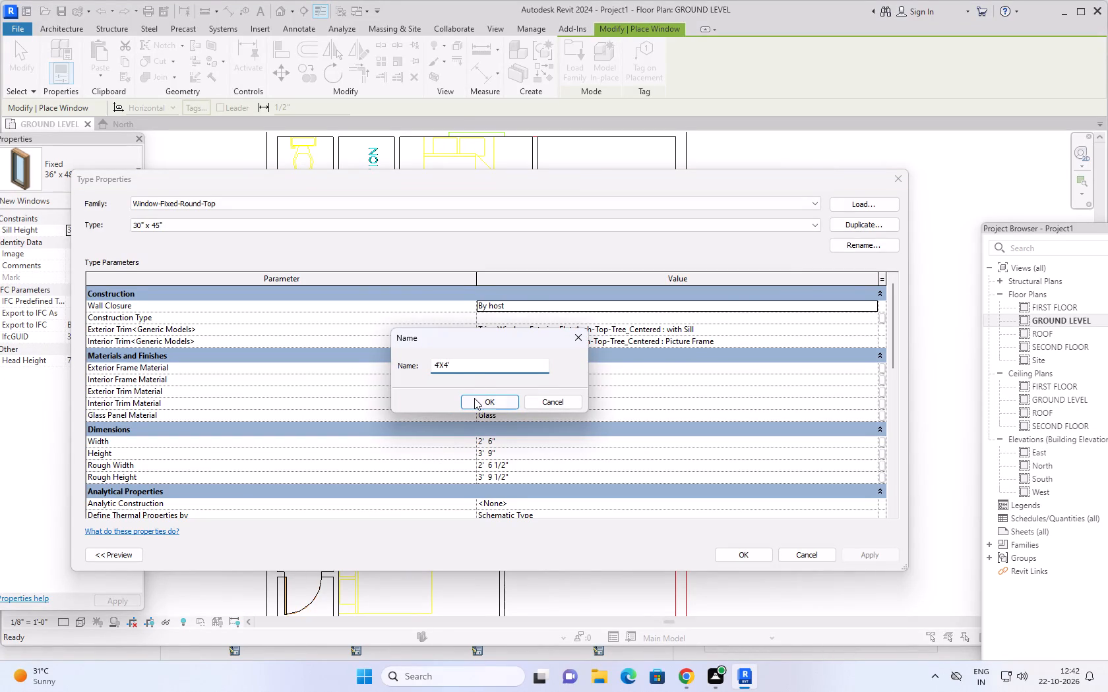
{"action": "left_click", "coordinate": [474, 398]}
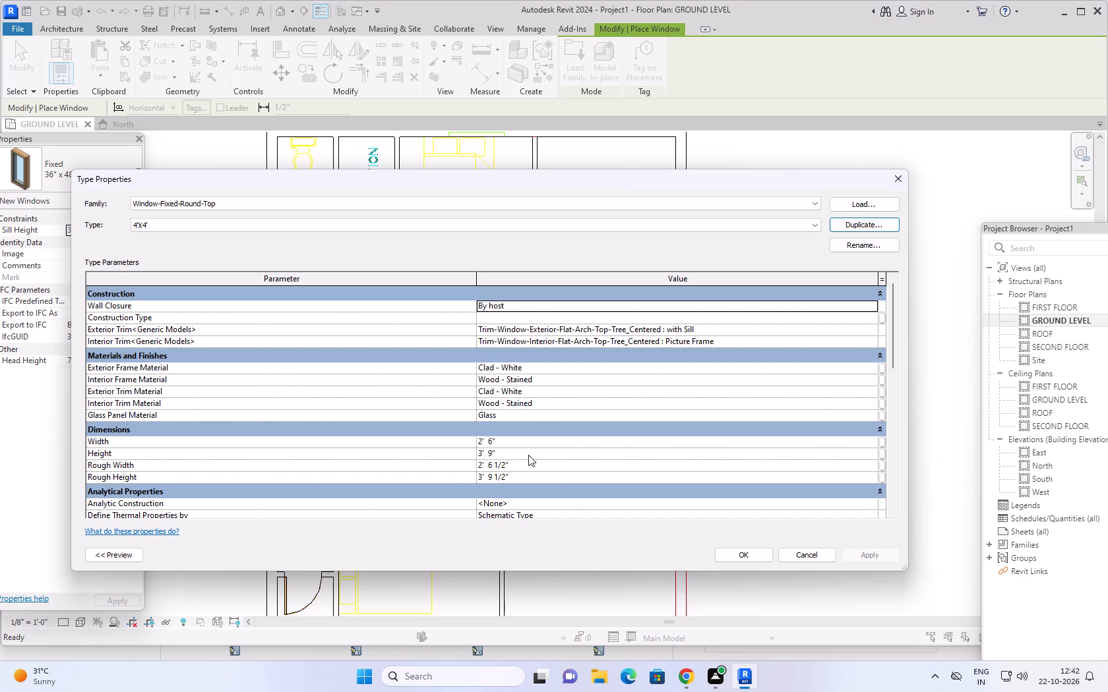
Set the 4'X4' window type's height and width to 4' each and apply the type properties.
{"action": "left_click", "coordinate": [528, 454]}
{"action": "type", "text": "4'"}
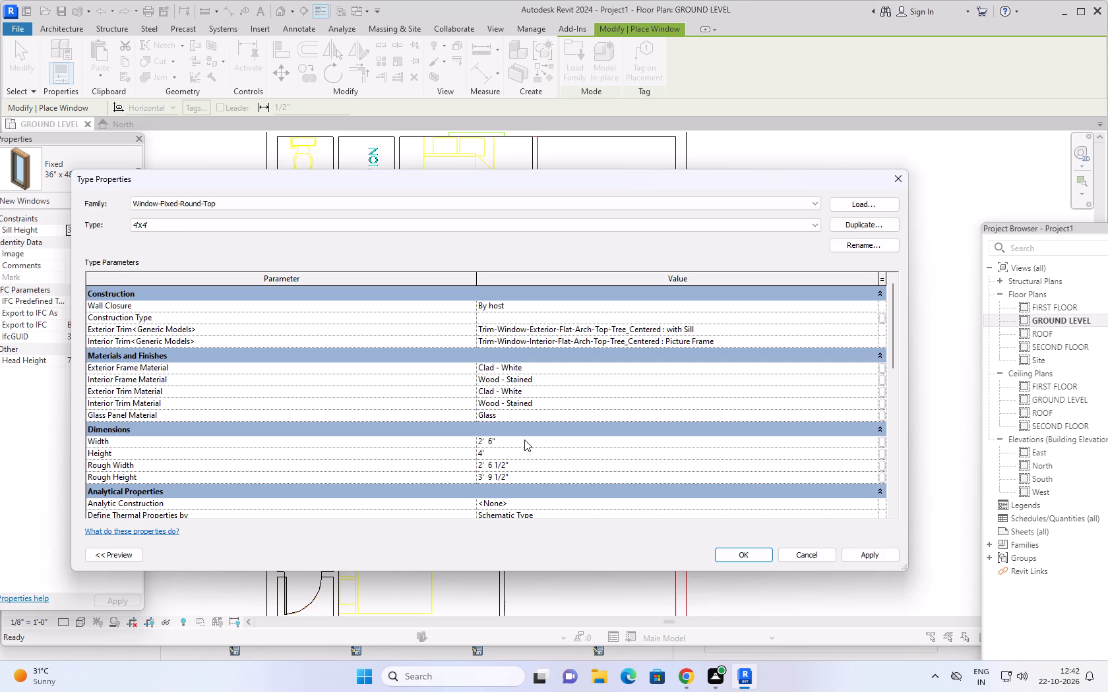
{"action": "left_click", "coordinate": [524, 440]}
{"action": "type", "text": "4'"}
{"action": "scroll", "coordinate": [658, 458], "scroll_direction": "down", "scroll_amount": 18}
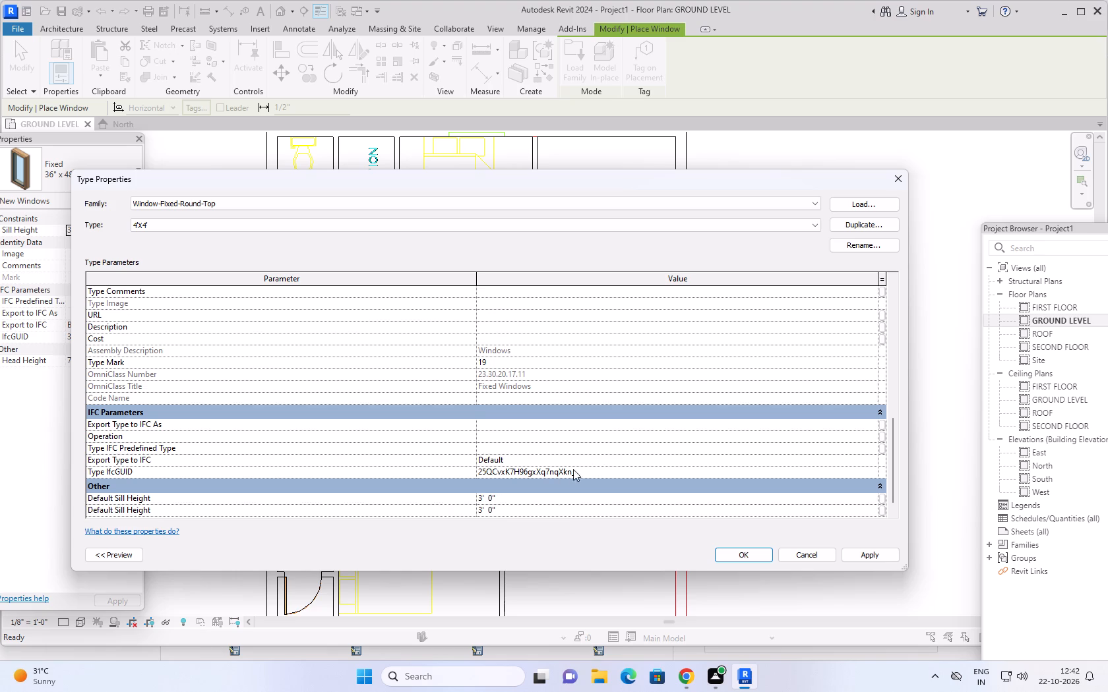
{"action": "scroll", "coordinate": [692, 446], "scroll_direction": "up", "scroll_amount": 16}
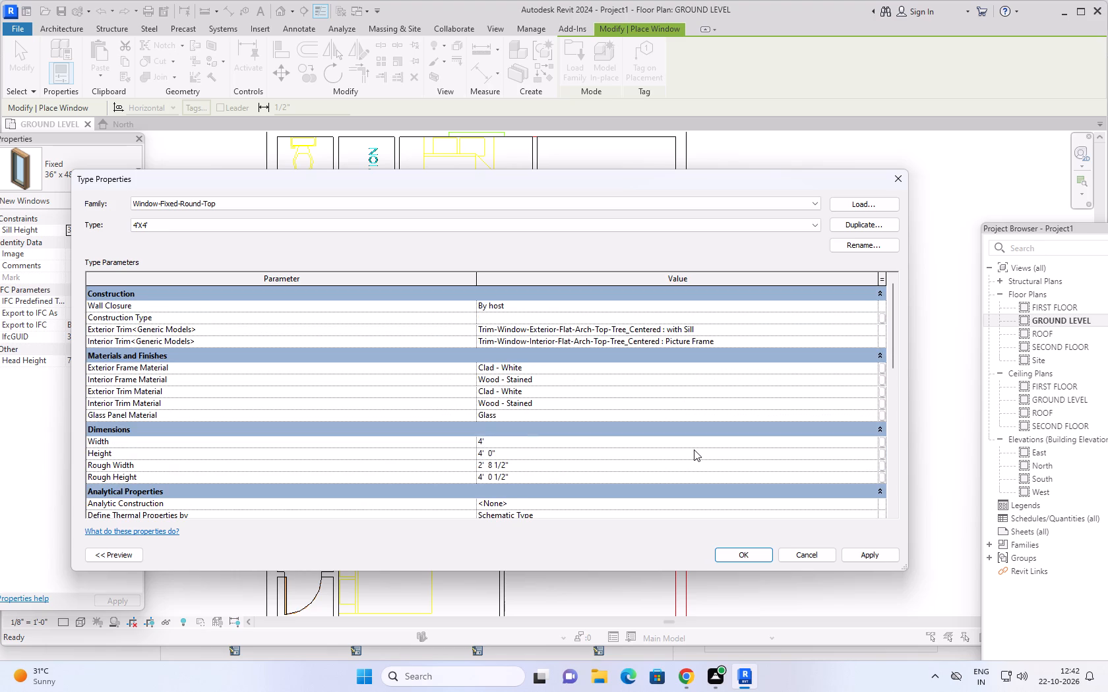
{"action": "scroll", "coordinate": [694, 449], "scroll_direction": "up", "scroll_amount": 5}
{"action": "left_click", "coordinate": [870, 550]}
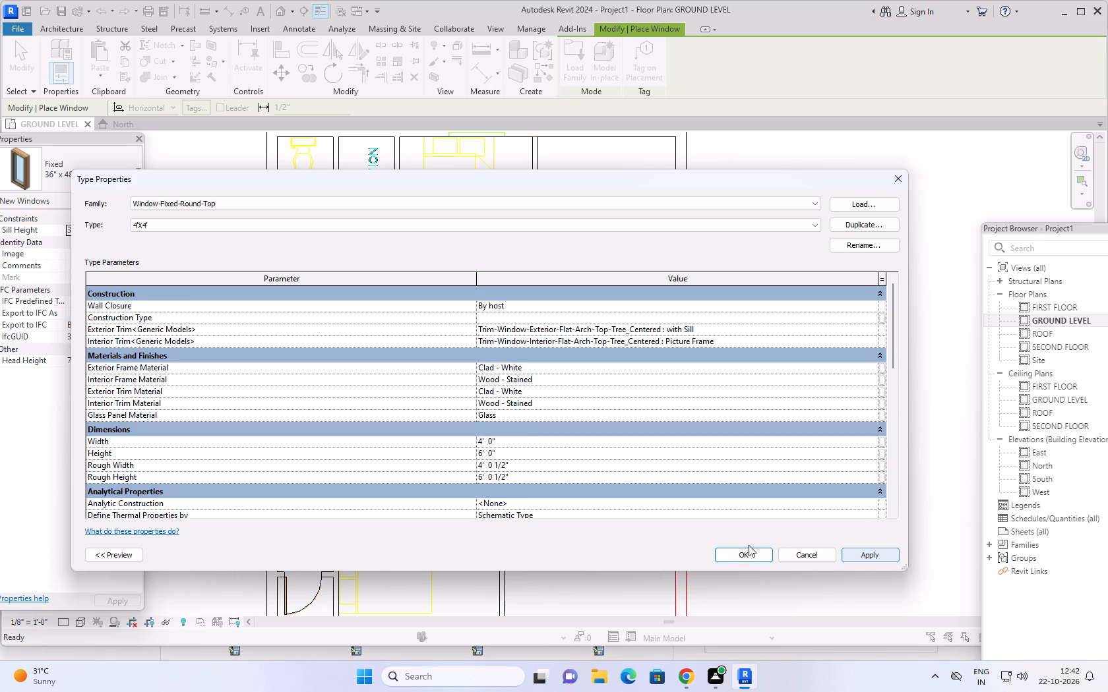
{"action": "left_click", "coordinate": [748, 554]}
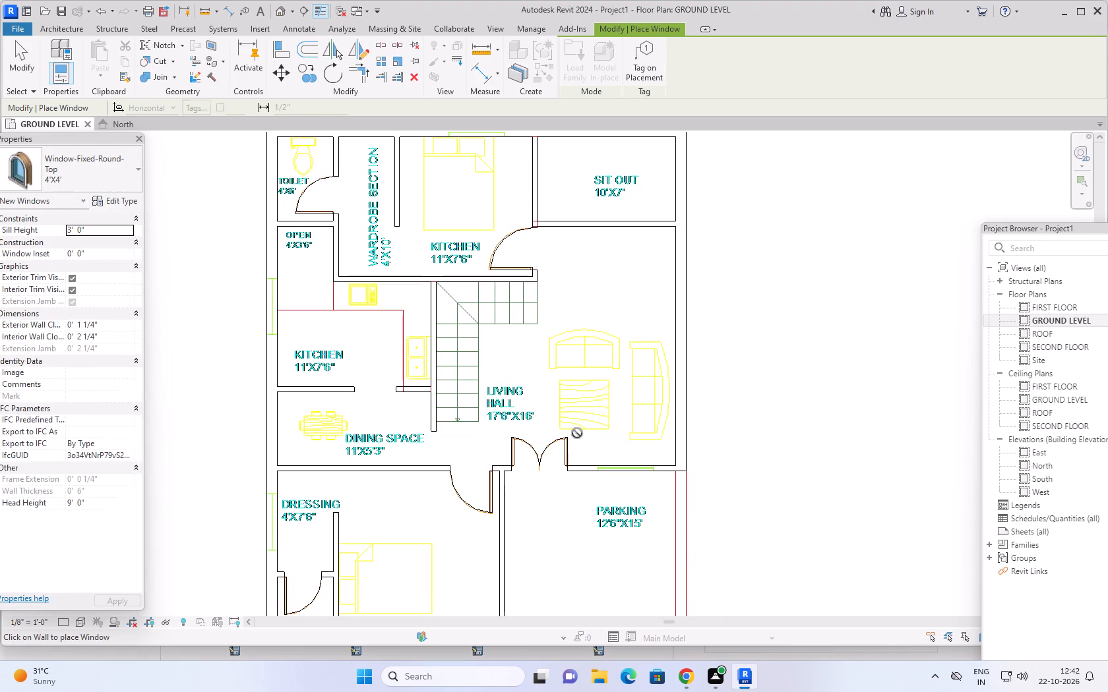
Place a 4'X4' round-top window in the bedroom's outer wall at its drawn opening, about 5'-6" from the toilet partition.
{"action": "scroll", "coordinate": [365, 515], "scroll_direction": "down", "scroll_amount": 3}
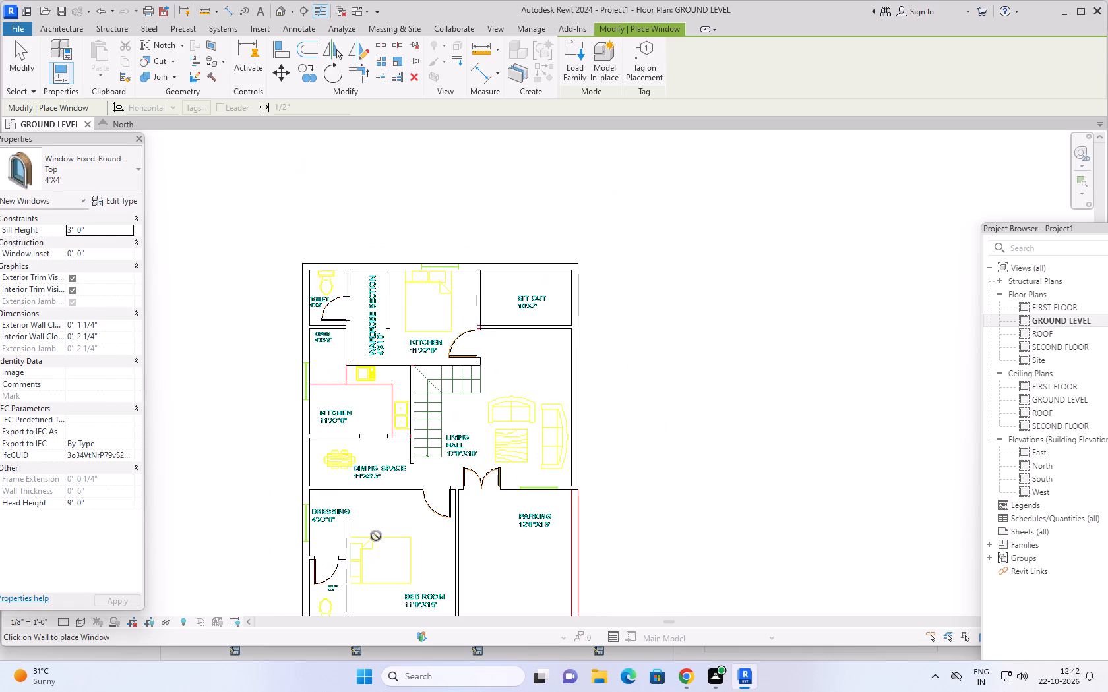
{"action": "scroll", "coordinate": [377, 537], "scroll_direction": "down", "scroll_amount": 1}
{"action": "middle_click_drag", "start_coordinate": [380, 549], "coordinate": [420, 417]}
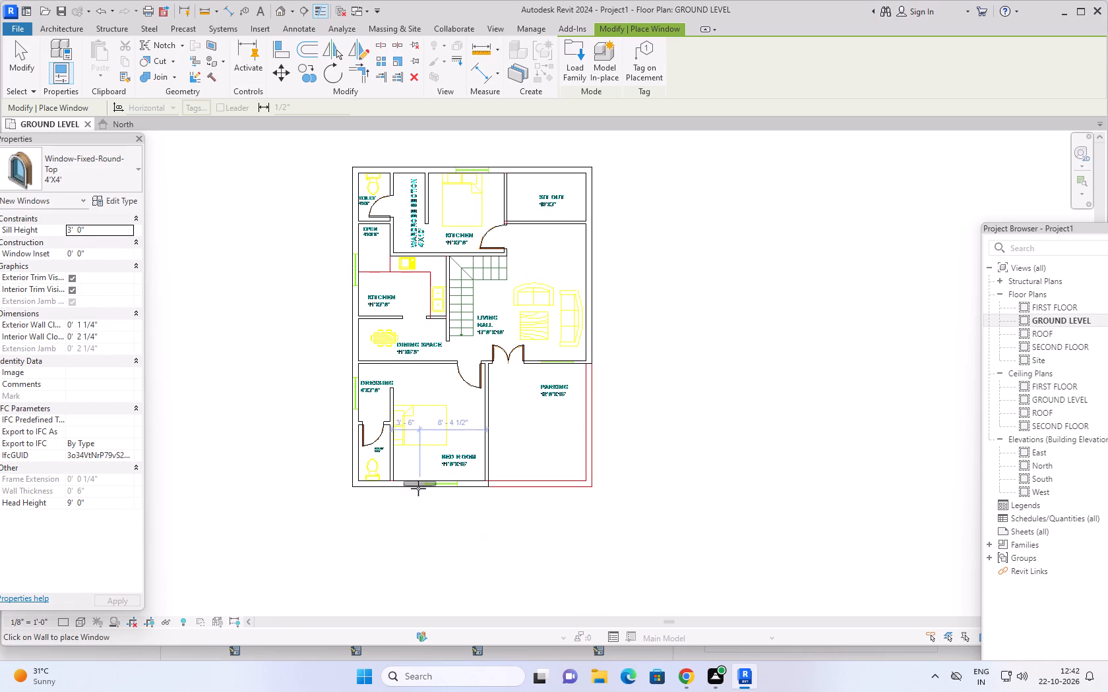
{"action": "scroll", "coordinate": [421, 495], "scroll_direction": "up", "scroll_amount": 9}
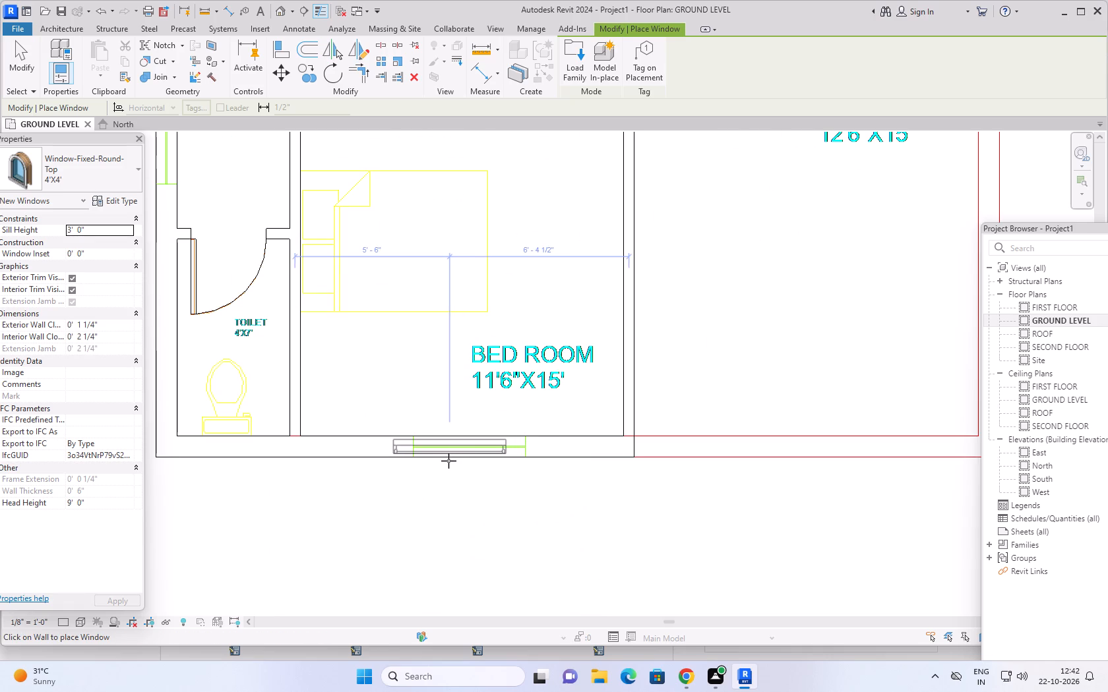
{"action": "left_click", "coordinate": [448, 461]}
Place a 4'X4' window in the dressing room's outer wall, about 3'-0" from the dining space wall.
{"action": "scroll", "coordinate": [377, 517], "scroll_direction": "down", "scroll_amount": 5}
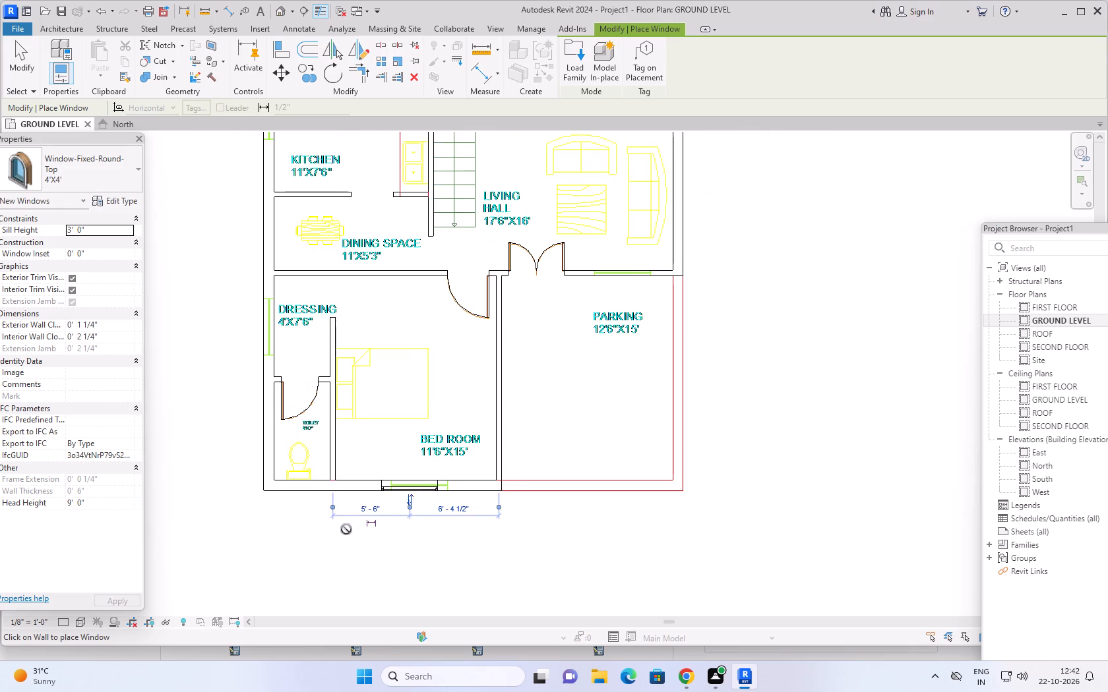
{"action": "middle_click_drag", "start_coordinate": [357, 533], "coordinate": [640, 575]}
{"action": "scroll", "coordinate": [644, 572], "scroll_direction": "up", "scroll_amount": 1}
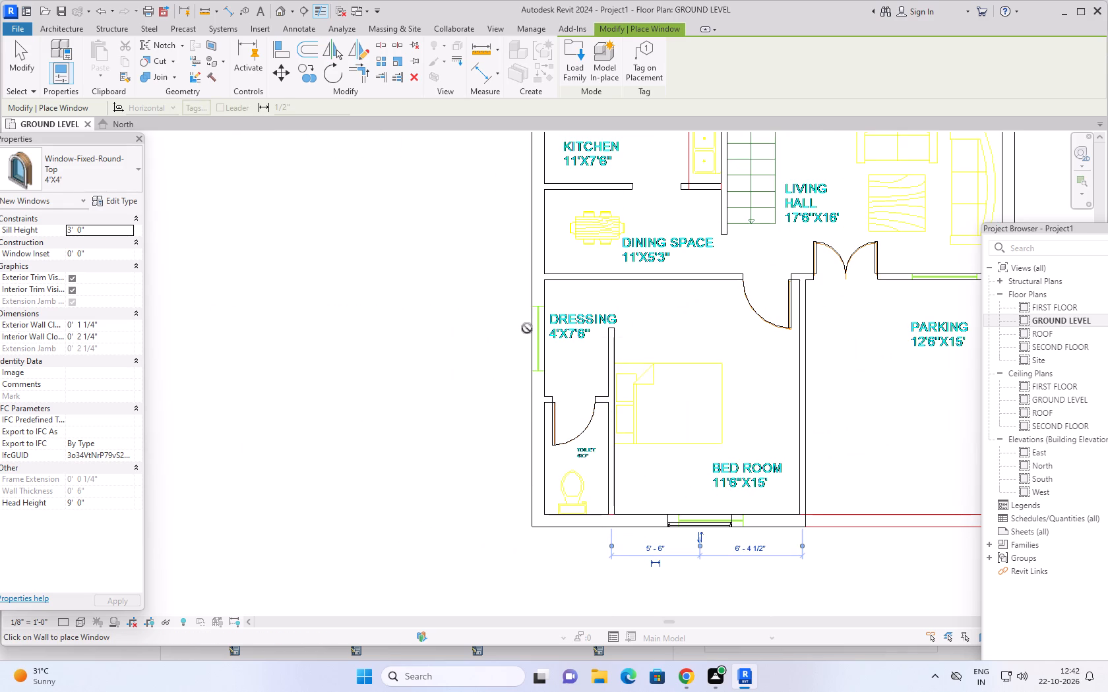
{"action": "left_click", "coordinate": [532, 324]}
Place a 4'X4' window in the kitchen's outer wall near its drawn opening, about 3'-11" from the dining space partition.
{"action": "scroll", "coordinate": [498, 342], "scroll_direction": "down", "scroll_amount": 2}
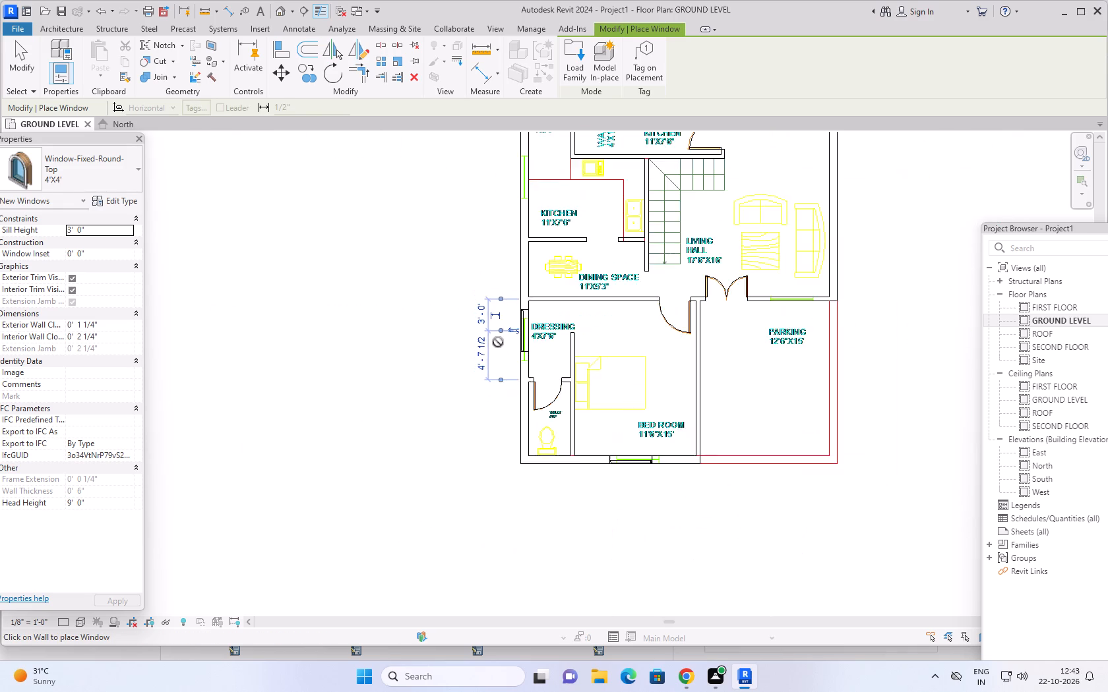
{"action": "scroll", "coordinate": [498, 342], "scroll_direction": "down", "scroll_amount": 3}
{"action": "middle_click_drag", "start_coordinate": [478, 278], "coordinate": [481, 452]}
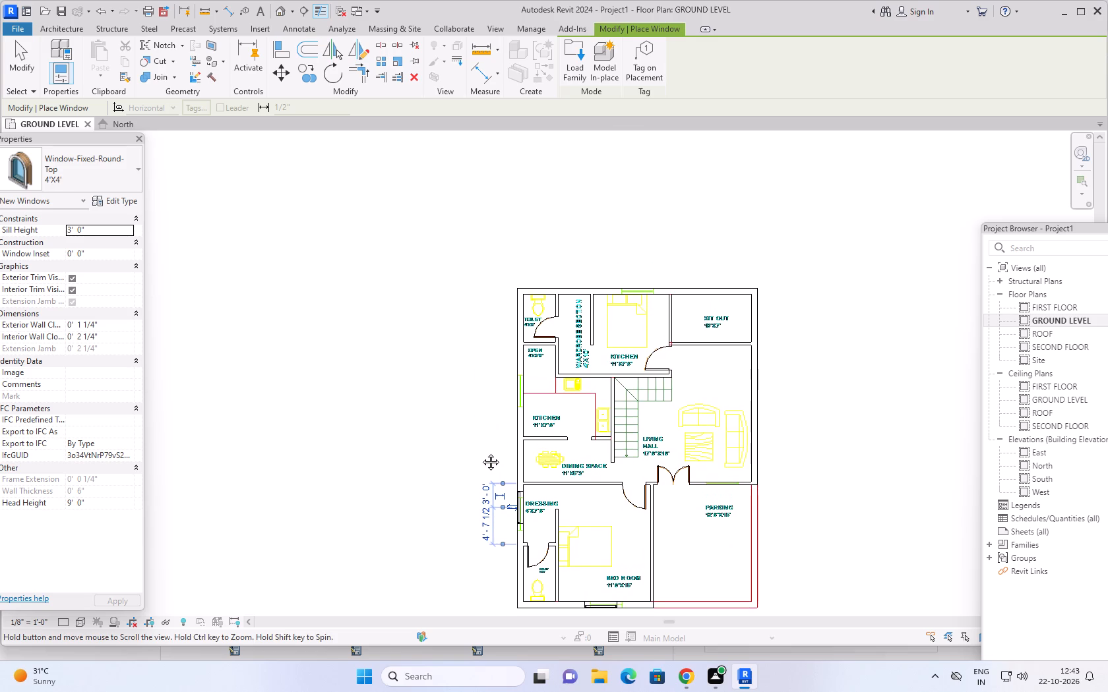
{"action": "middle_click_drag", "start_coordinate": [481, 452], "coordinate": [481, 465]}
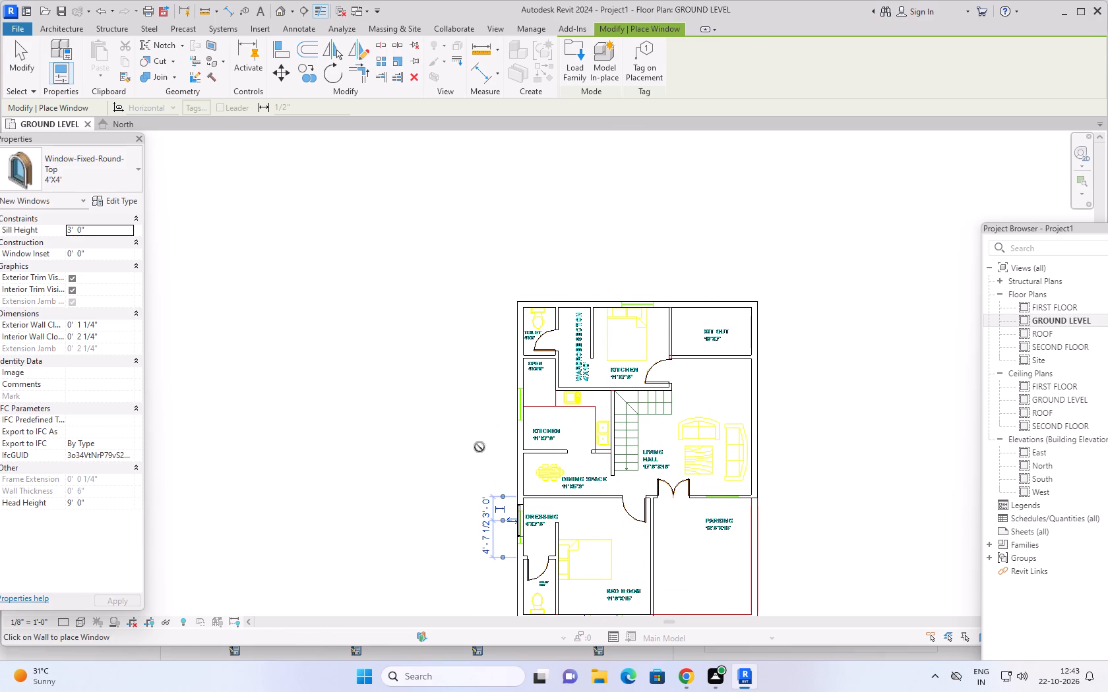
{"action": "scroll", "coordinate": [511, 413], "scroll_direction": "up", "scroll_amount": 6}
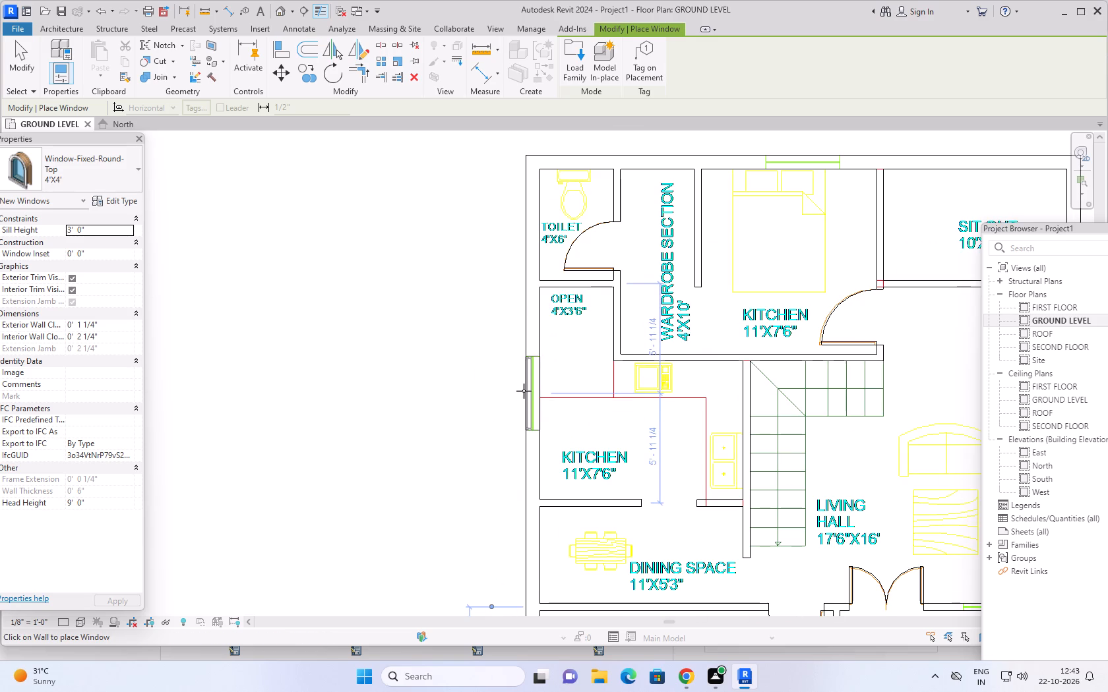
{"action": "left_click", "coordinate": [527, 431]}
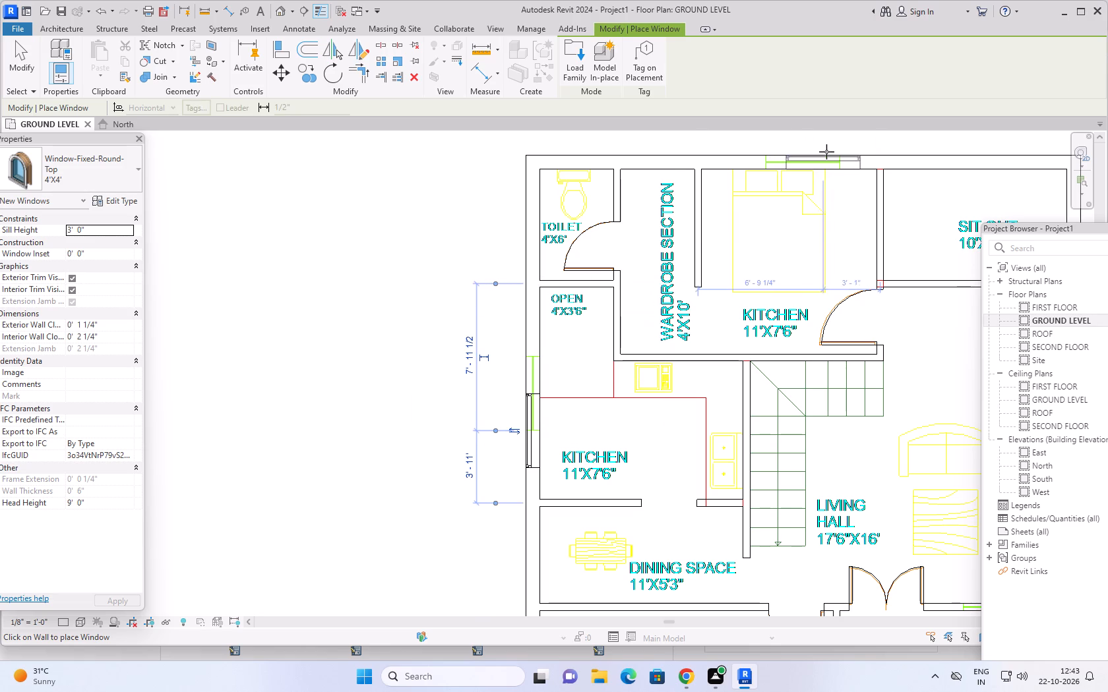
Place a 4'X4' window in the outer wall behind the bed beside the sit out, about 3'-0" from the sit-out partition.
{"action": "middle_click_drag", "start_coordinate": [832, 146], "coordinate": [615, 314]}
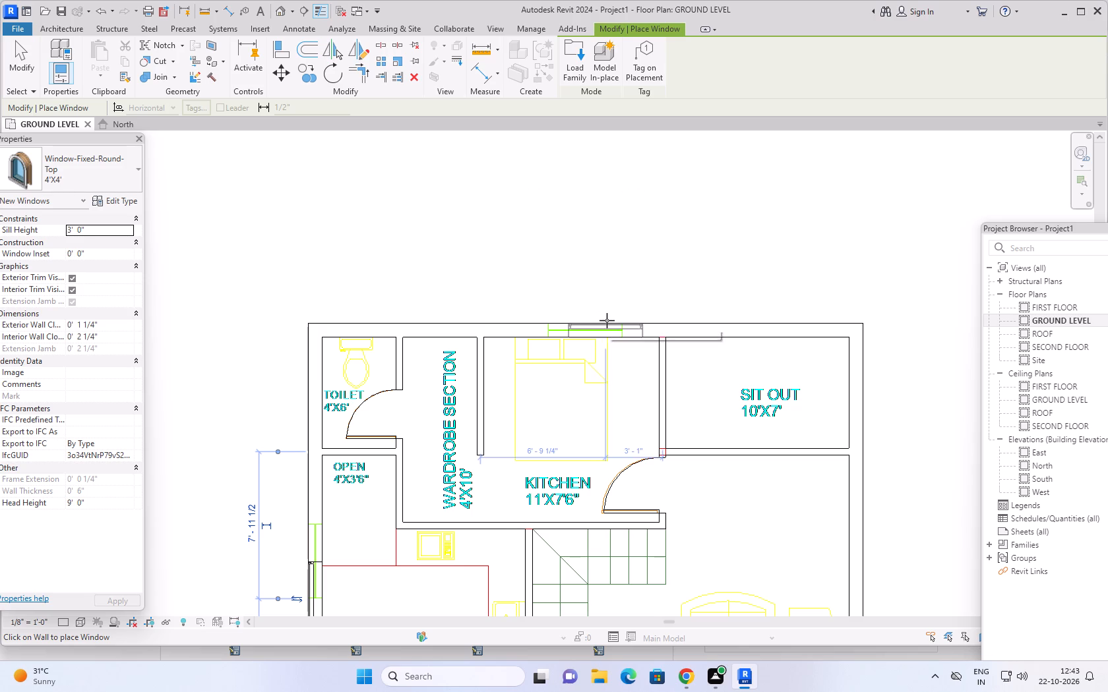
{"action": "left_click", "coordinate": [607, 320]}
Place a 4'X4' window in the wall between living hall and parking, about 5'-8 1/2" from the double door's centre, and finish placing windows.
{"action": "scroll", "coordinate": [789, 281], "scroll_direction": "down", "scroll_amount": 5}
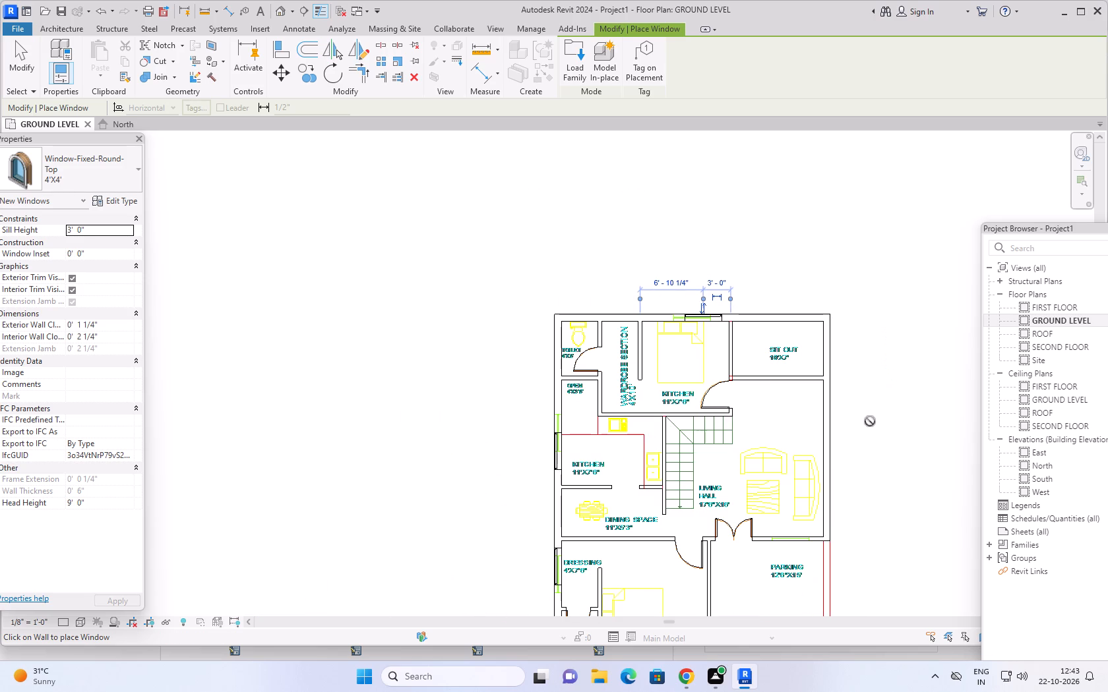
{"action": "scroll", "coordinate": [855, 566], "scroll_direction": "down", "scroll_amount": 2}
{"action": "middle_click_drag", "start_coordinate": [864, 556], "coordinate": [834, 517]}
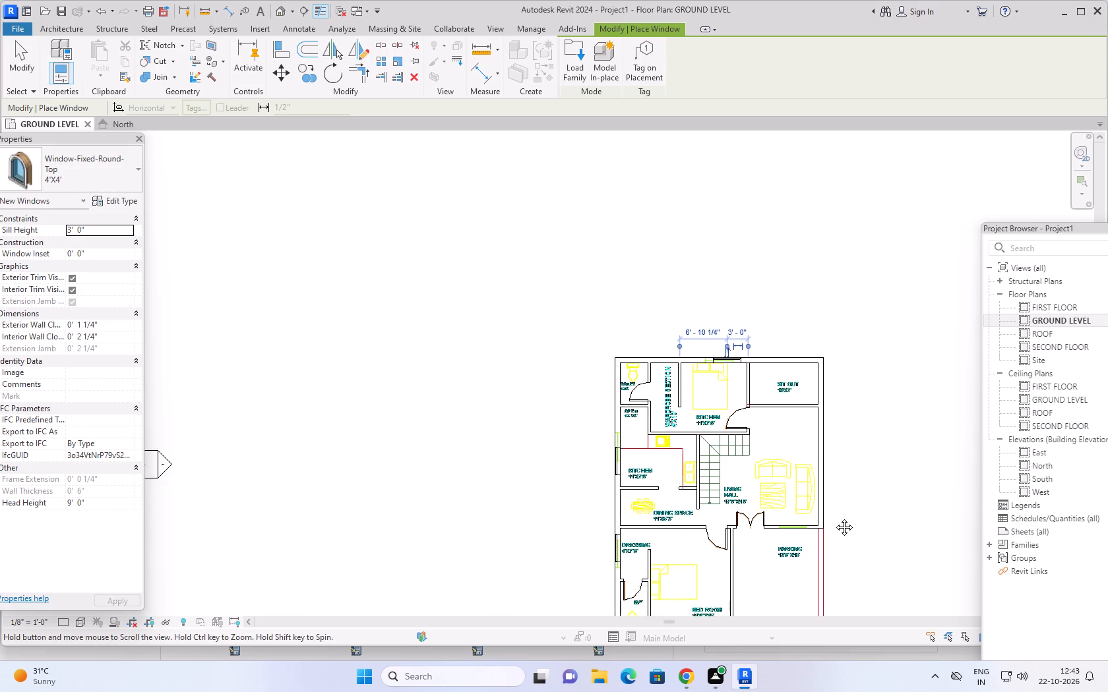
{"action": "middle_click_drag", "start_coordinate": [834, 517], "coordinate": [698, 499]}
{"action": "scroll", "coordinate": [639, 508], "scroll_direction": "up", "scroll_amount": 4}
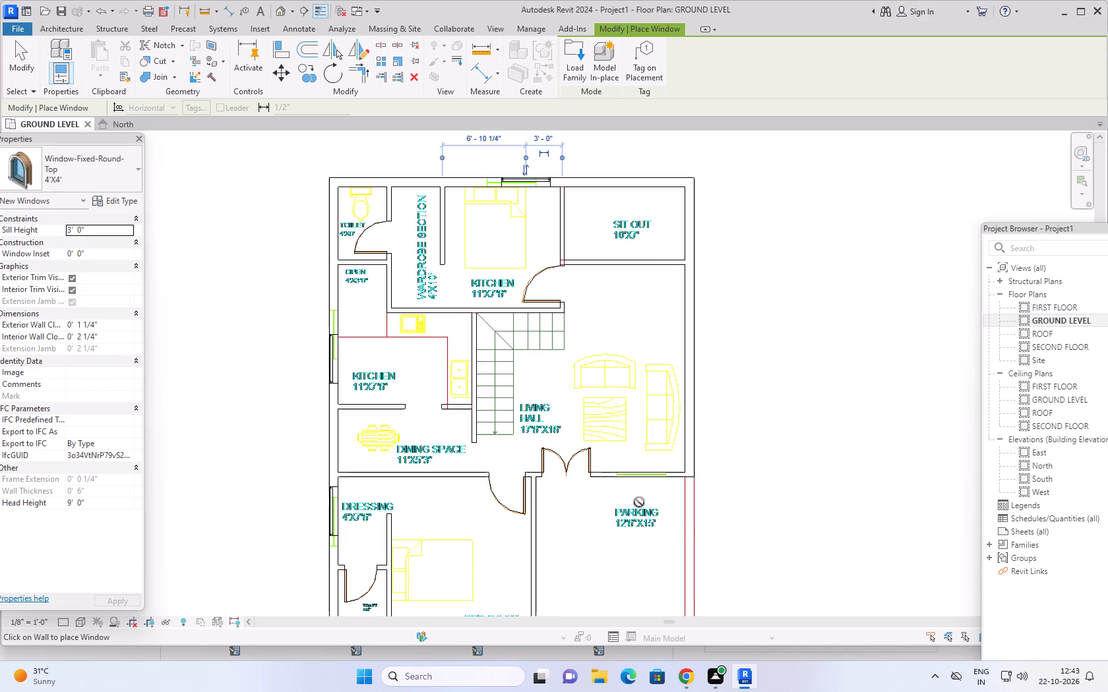
{"action": "scroll", "coordinate": [645, 497], "scroll_direction": "up", "scroll_amount": 7}
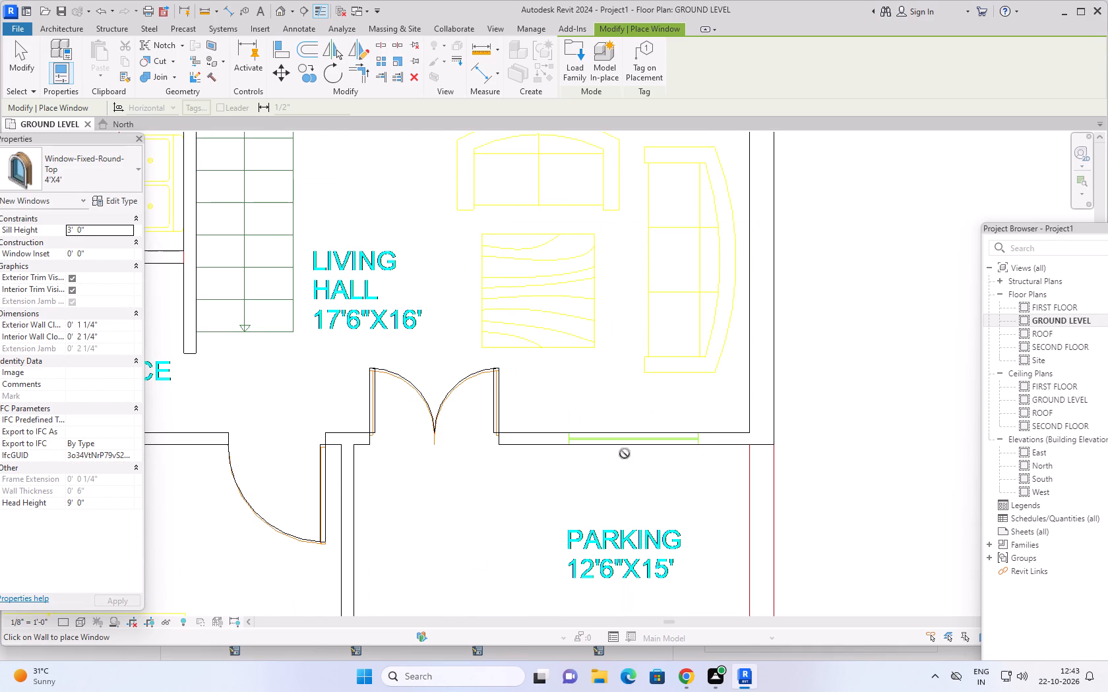
{"action": "left_click", "coordinate": [619, 446]}
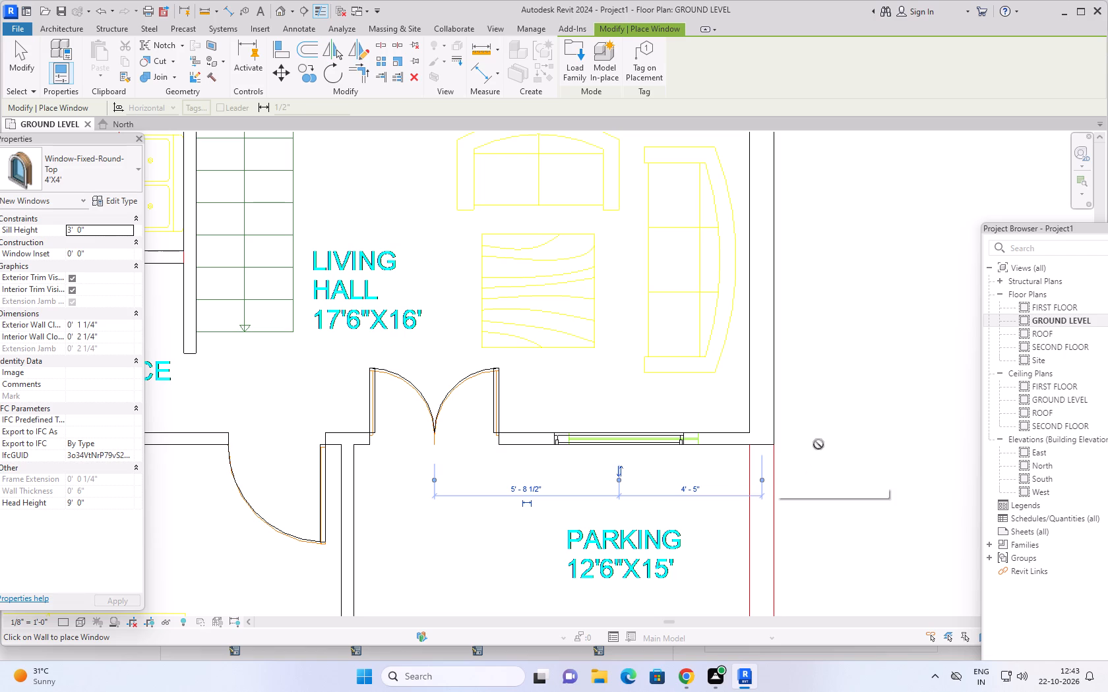
{"action": "key", "text": "Escape"}
Align the kitchen window's upper edge with the end line of its drawn opening in the linked plan.
{"action": "scroll", "coordinate": [829, 431], "scroll_direction": "down", "scroll_amount": 6}
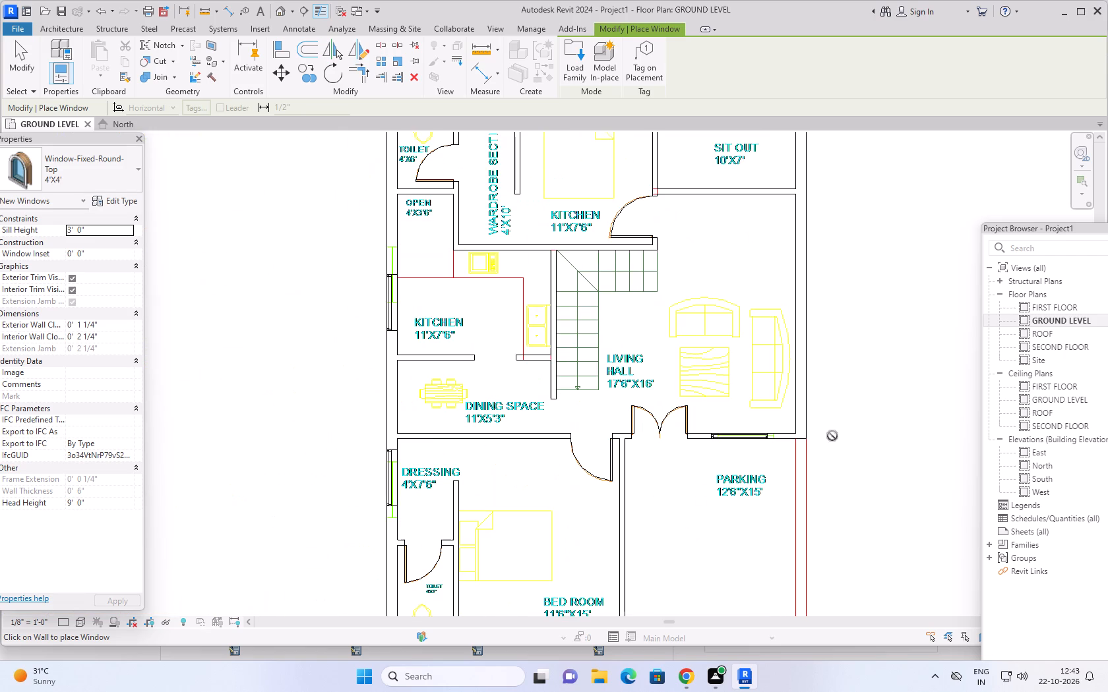
{"action": "middle_click_drag", "start_coordinate": [855, 384], "coordinate": [834, 442]}
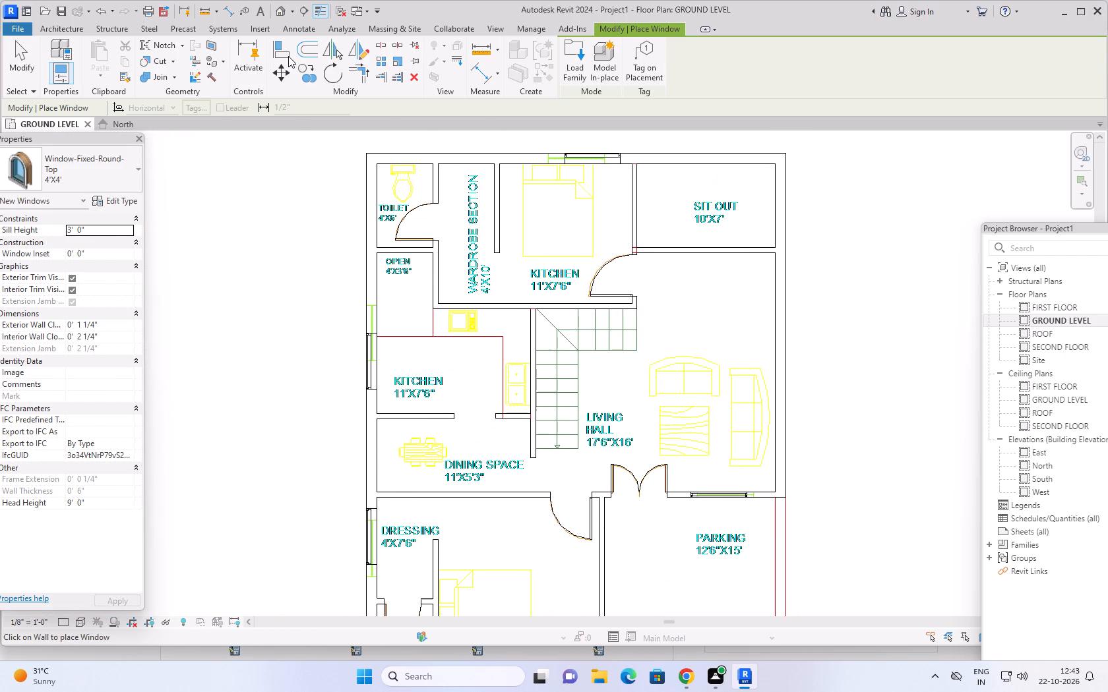
{"action": "left_click", "coordinate": [285, 51]}
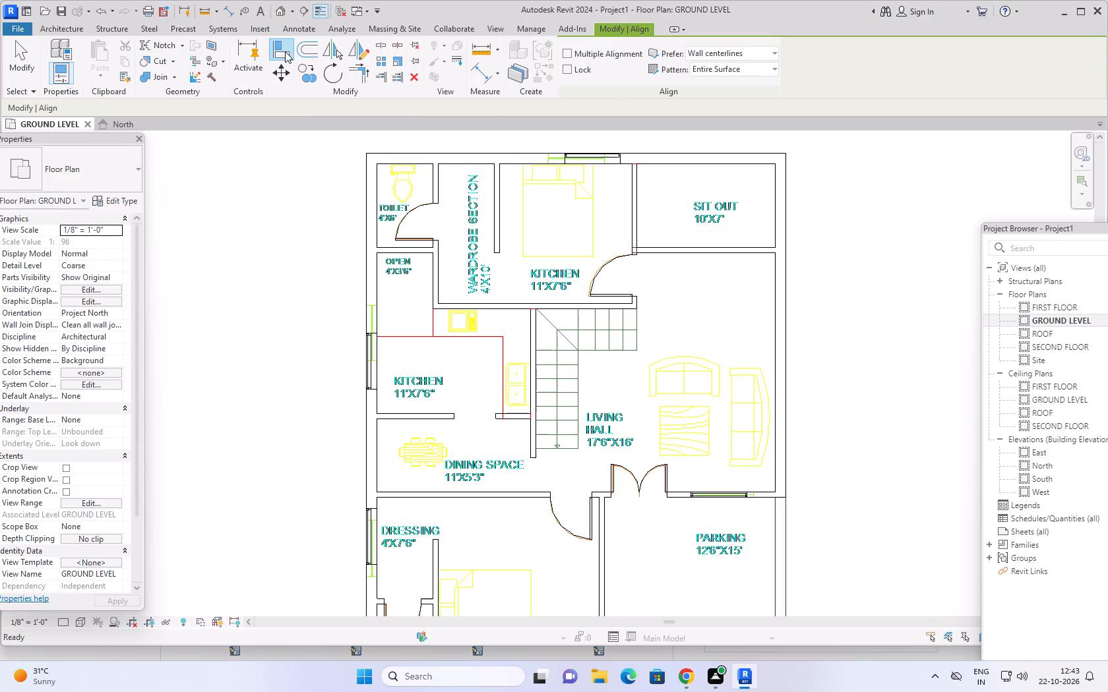
{"action": "scroll", "coordinate": [344, 332], "scroll_direction": "up", "scroll_amount": 4}
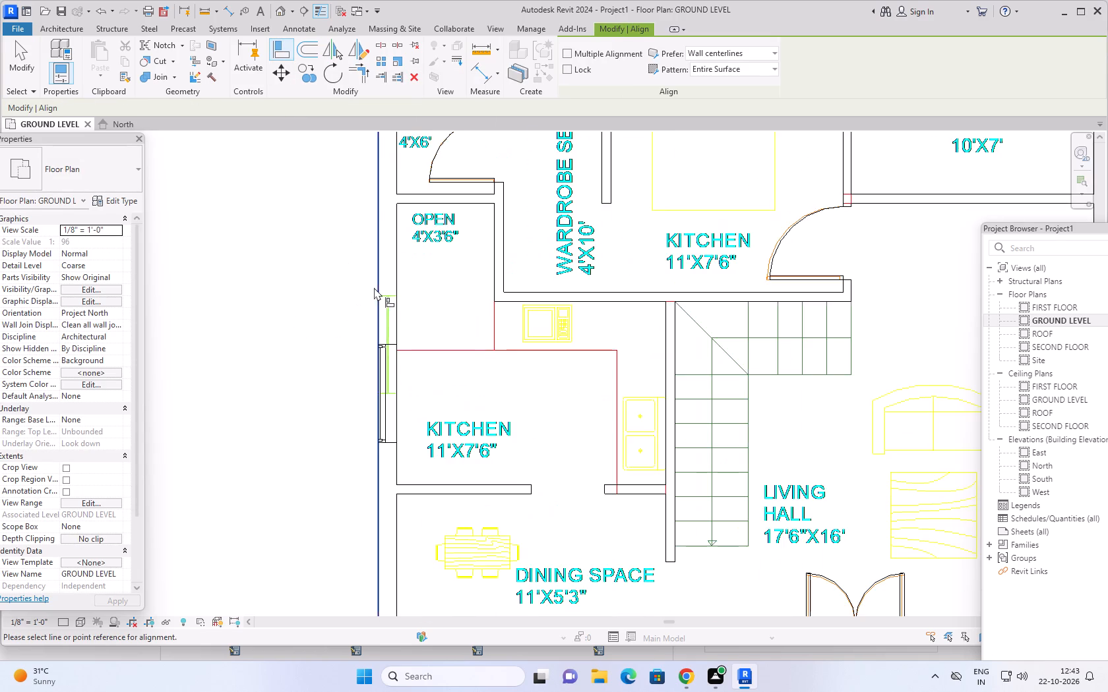
{"action": "scroll", "coordinate": [374, 287], "scroll_direction": "up", "scroll_amount": 5}
{"action": "left_click", "coordinate": [392, 302]}
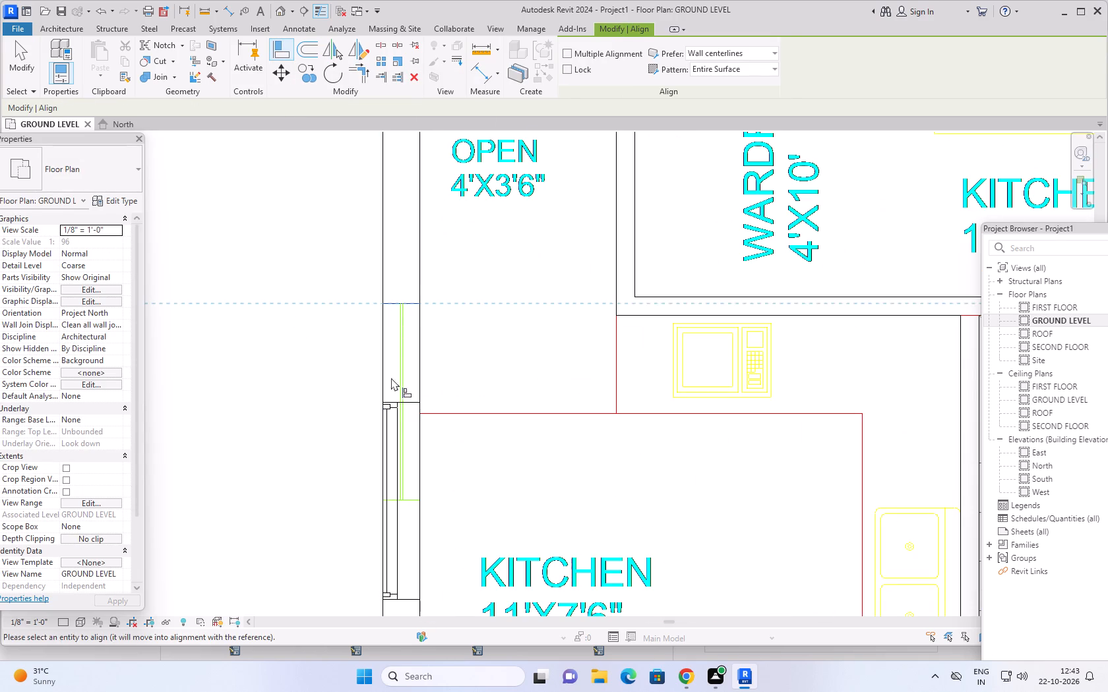
{"action": "left_click", "coordinate": [407, 401]}
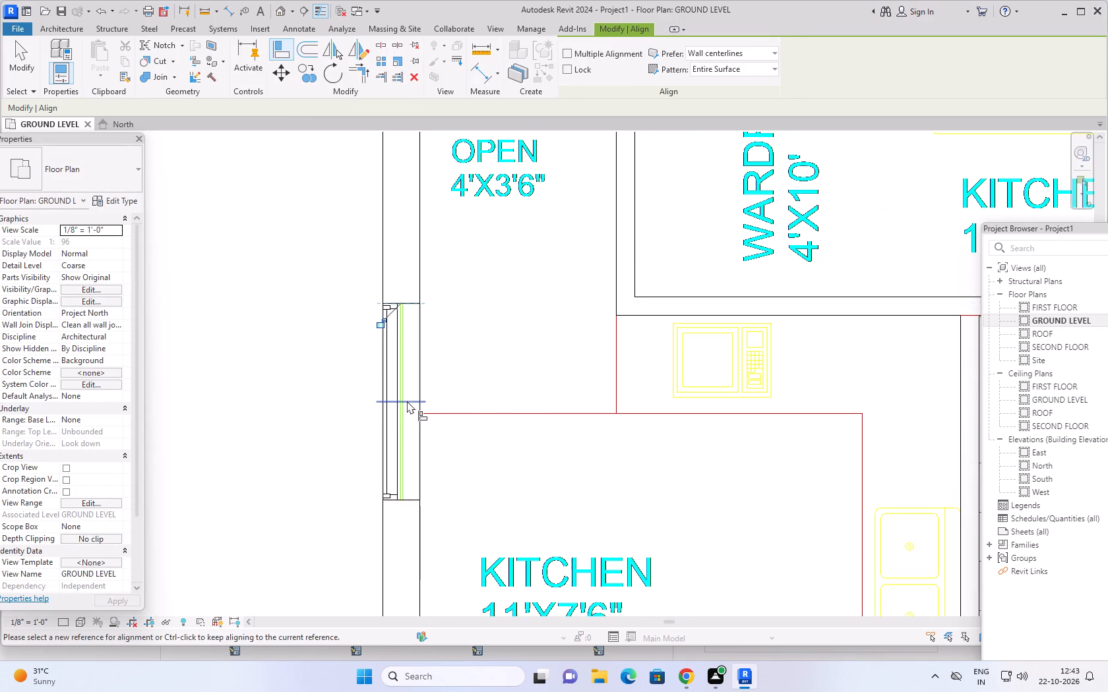
Examine the ground level's placed windows against their drawn openings, including the bedroom, toilet, dressing and kitchen outer walls.
{"action": "scroll", "coordinate": [328, 287], "scroll_direction": "down", "scroll_amount": 11}
{"action": "scroll", "coordinate": [382, 291], "scroll_direction": "down", "scroll_amount": 2}
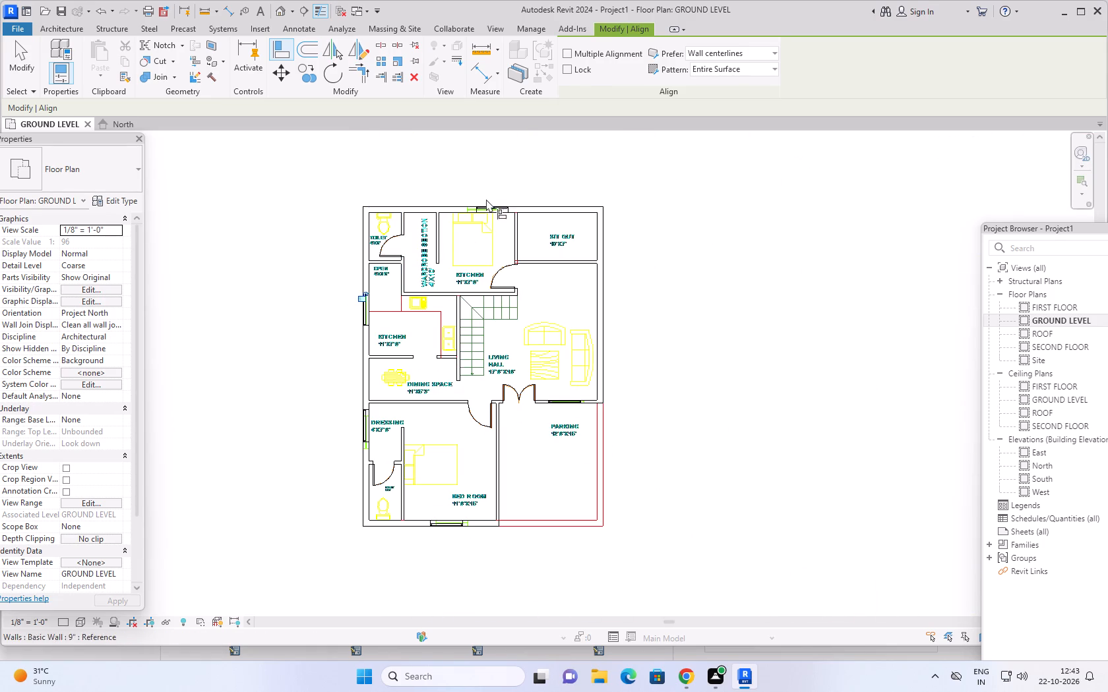
{"action": "middle_click_drag", "start_coordinate": [496, 185], "coordinate": [477, 253]}
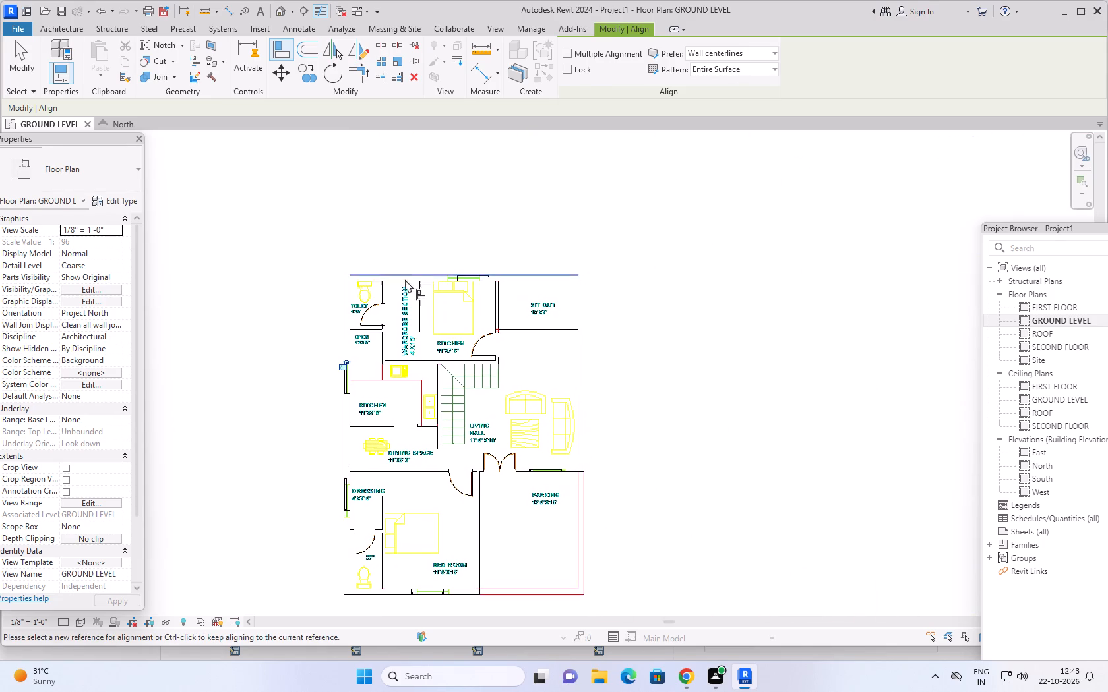
{"action": "scroll", "coordinate": [342, 301], "scroll_direction": "up", "scroll_amount": 14}
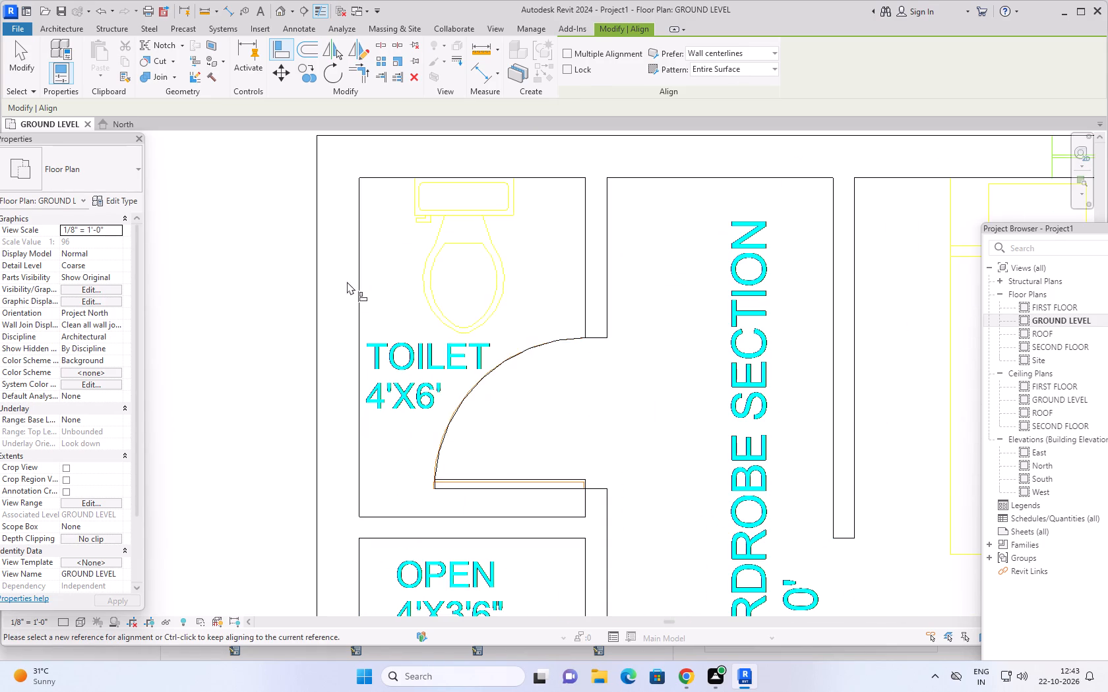
{"action": "scroll", "coordinate": [347, 281], "scroll_direction": "down", "scroll_amount": 10}
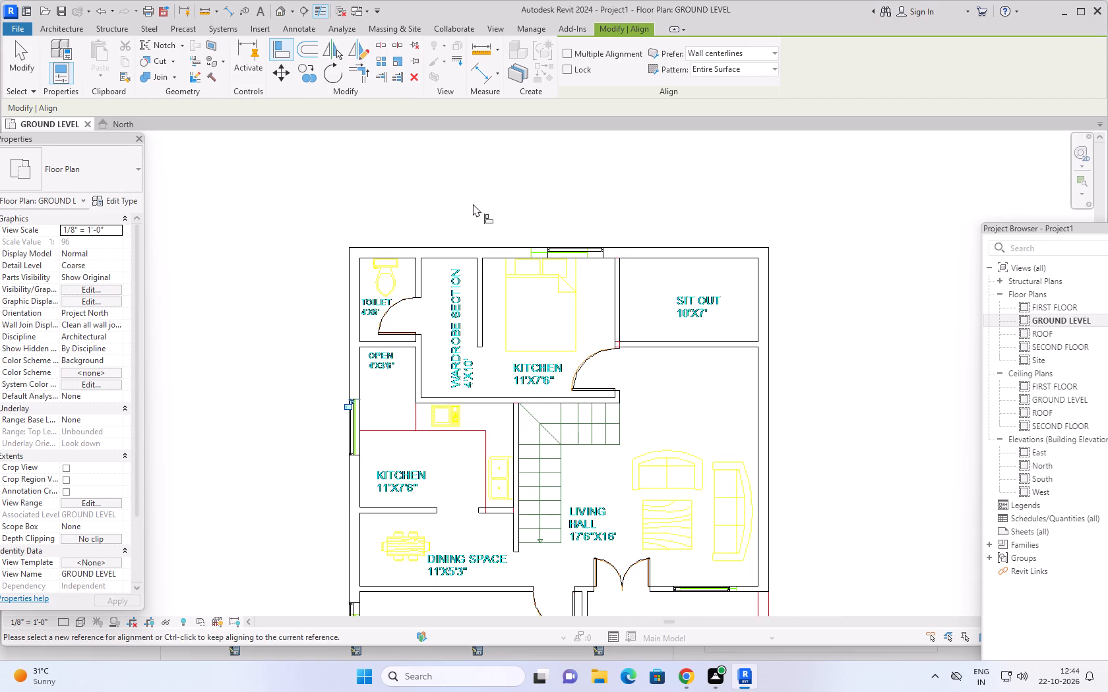
{"action": "scroll", "coordinate": [474, 203], "scroll_direction": "down", "scroll_amount": 2}
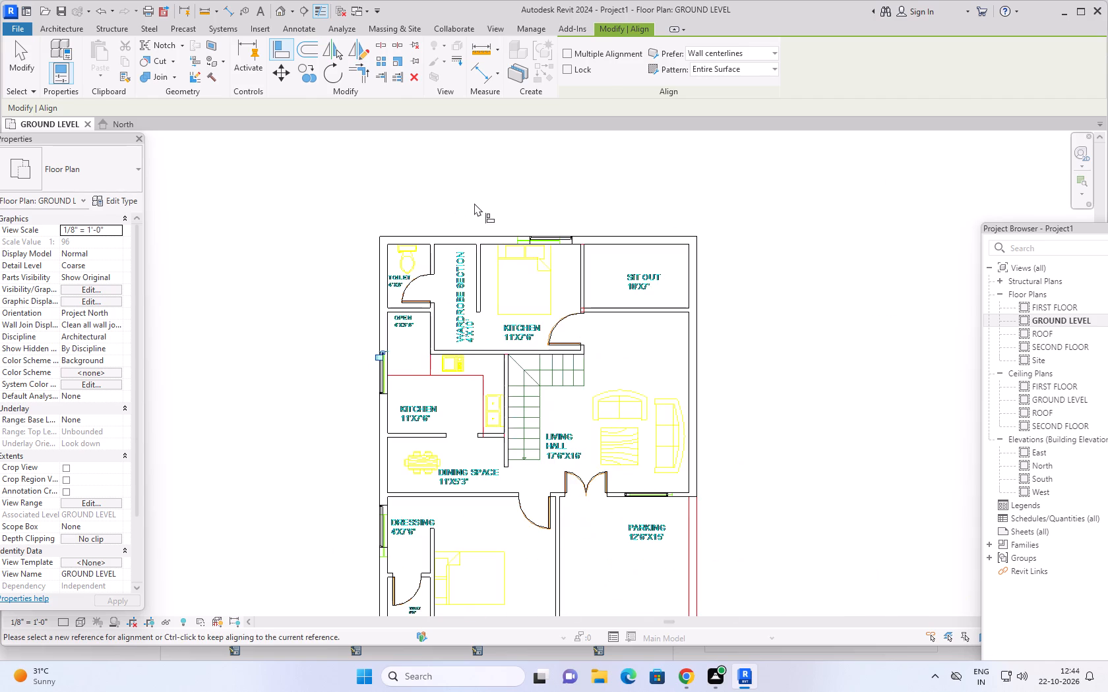
{"action": "scroll", "coordinate": [476, 243], "scroll_direction": "down", "scroll_amount": 2}
{"action": "scroll", "coordinate": [425, 580], "scroll_direction": "up", "scroll_amount": 4}
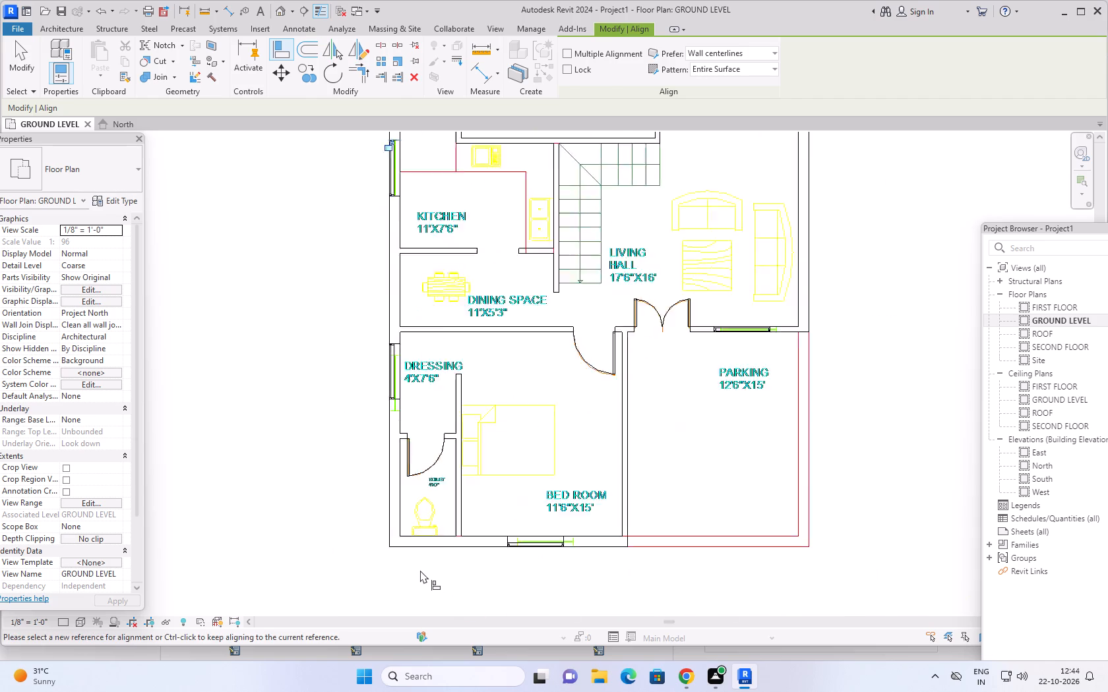
{"action": "scroll", "coordinate": [420, 570], "scroll_direction": "up", "scroll_amount": 8}
{"action": "scroll", "coordinate": [419, 537], "scroll_direction": "down", "scroll_amount": 8}
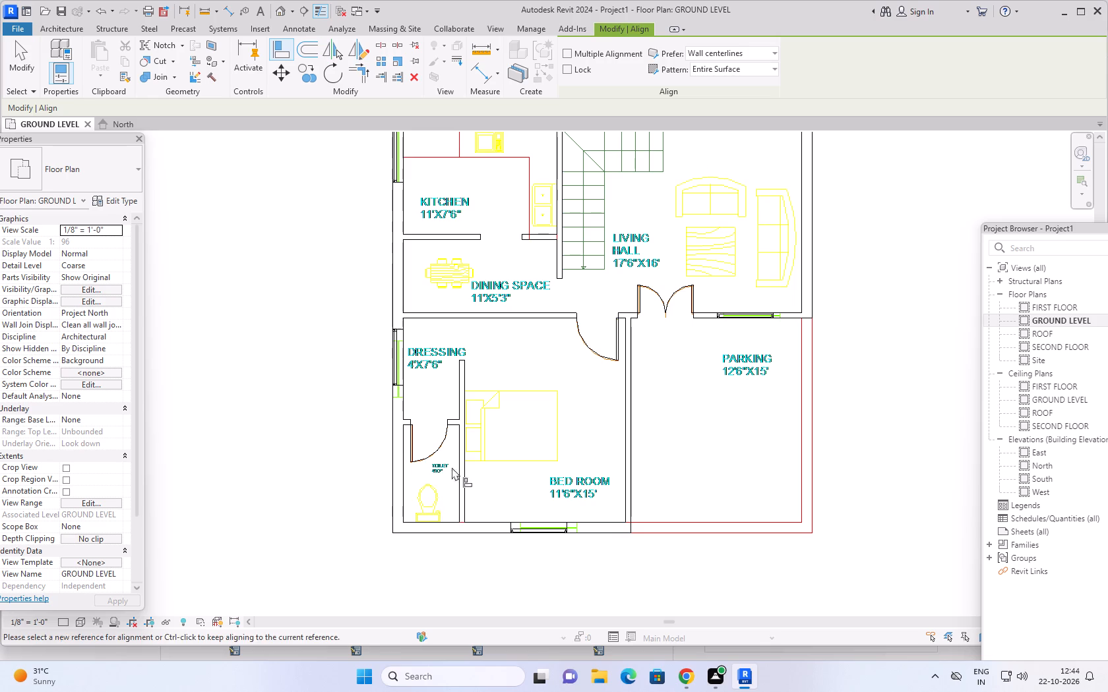
{"action": "scroll", "coordinate": [379, 363], "scroll_direction": "down", "scroll_amount": 1}
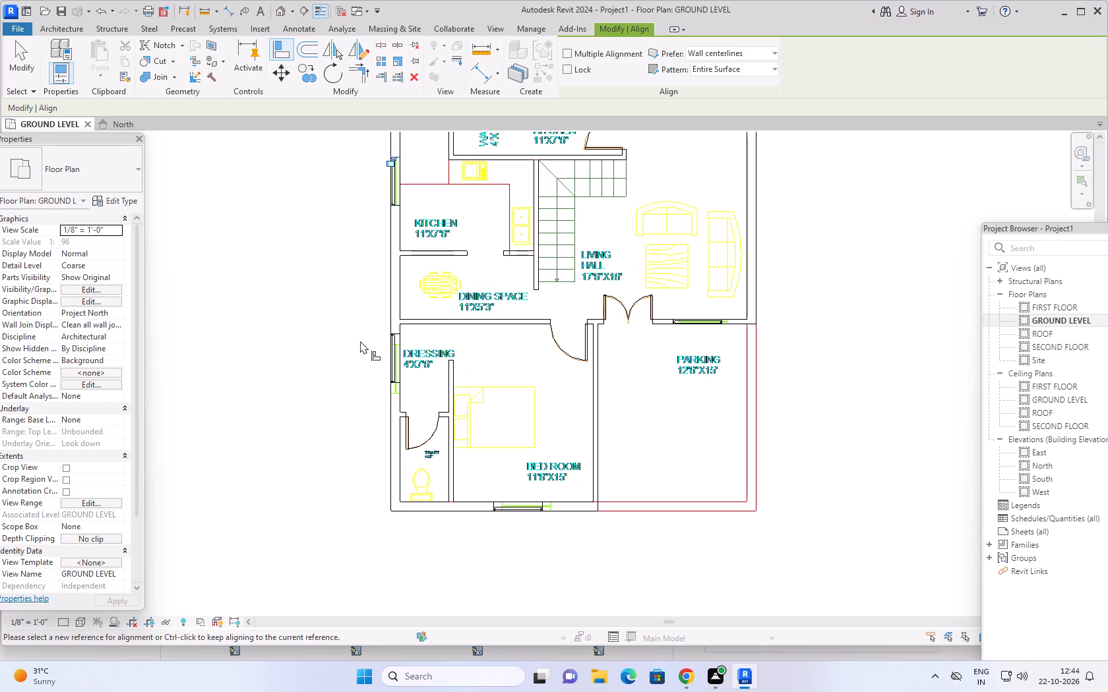
{"action": "scroll", "coordinate": [355, 333], "scroll_direction": "down", "scroll_amount": 1}
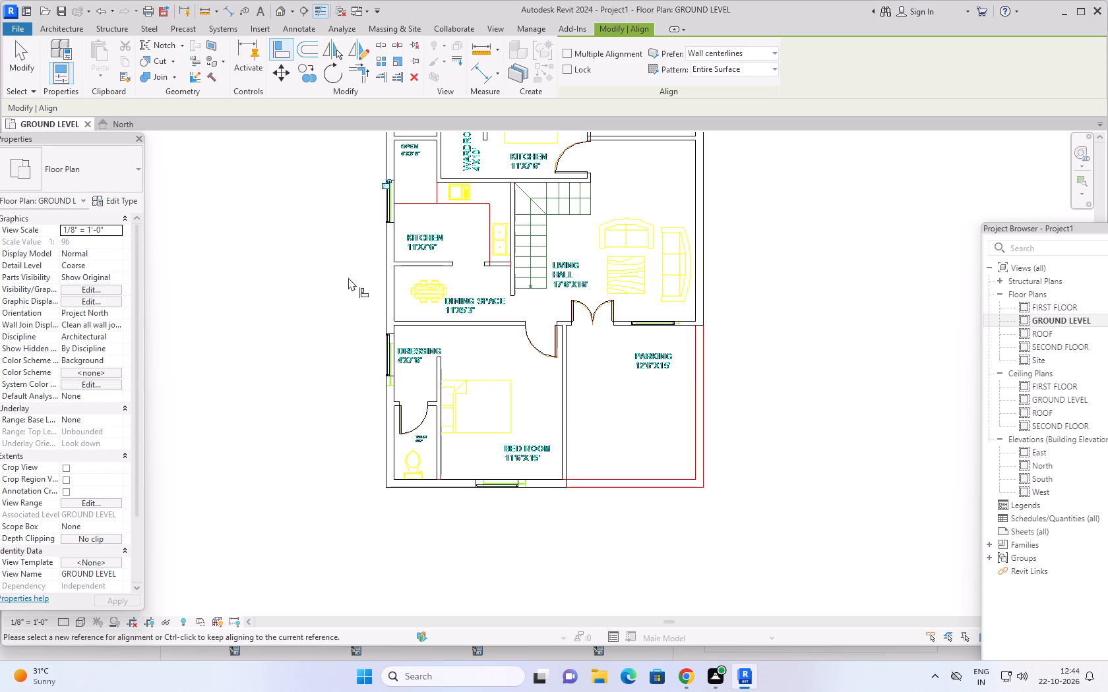
{"action": "middle_click_drag", "start_coordinate": [358, 279], "coordinate": [344, 330]}
{"action": "scroll", "coordinate": [367, 258], "scroll_direction": "up", "scroll_amount": 2}
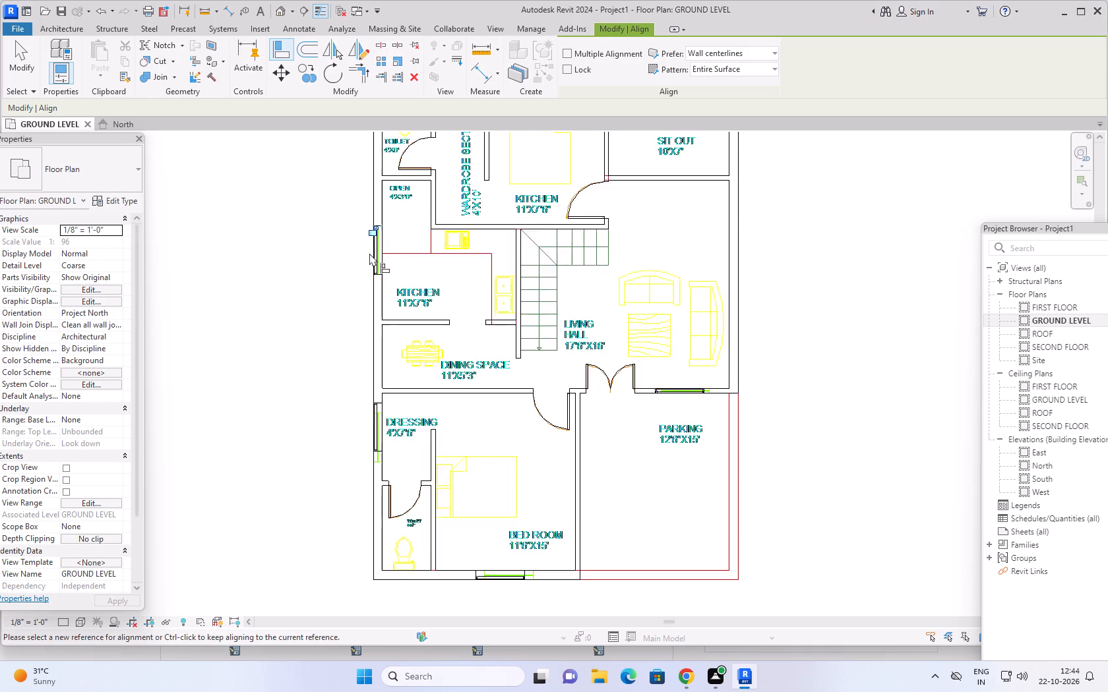
{"action": "scroll", "coordinate": [369, 253], "scroll_direction": "up", "scroll_amount": 9}
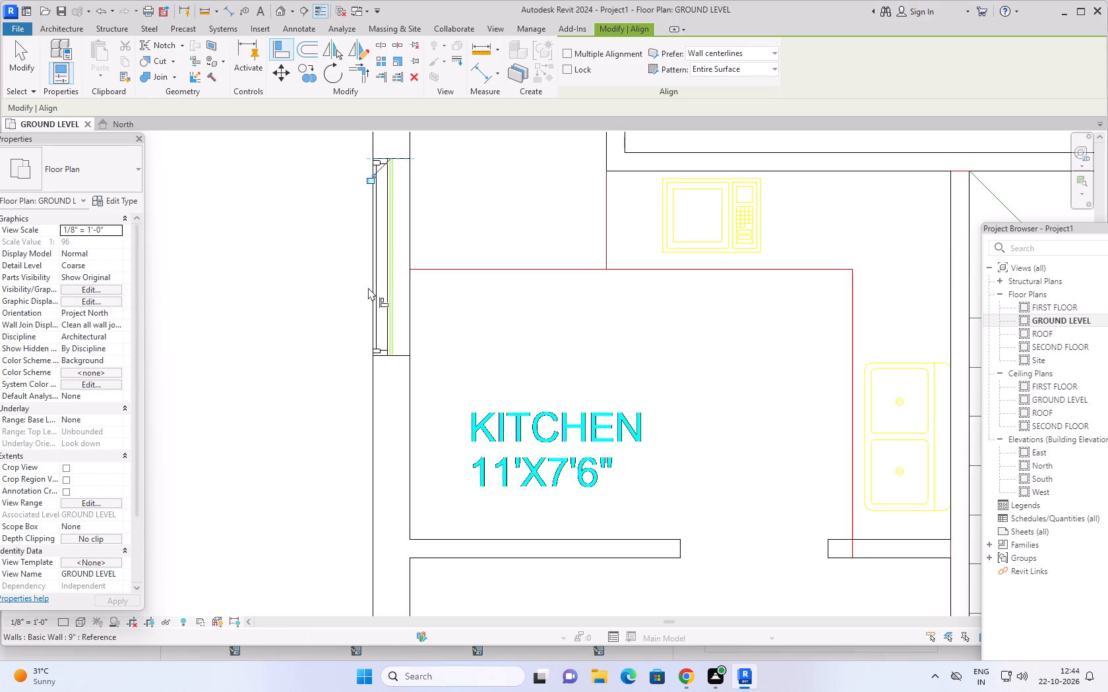
{"action": "scroll", "coordinate": [348, 308], "scroll_direction": "down", "scroll_amount": 8}
Align the dressing room window's lower edge with the end line of its drawn opening in the linked plan.
{"action": "middle_click_drag", "start_coordinate": [315, 409], "coordinate": [323, 246]}
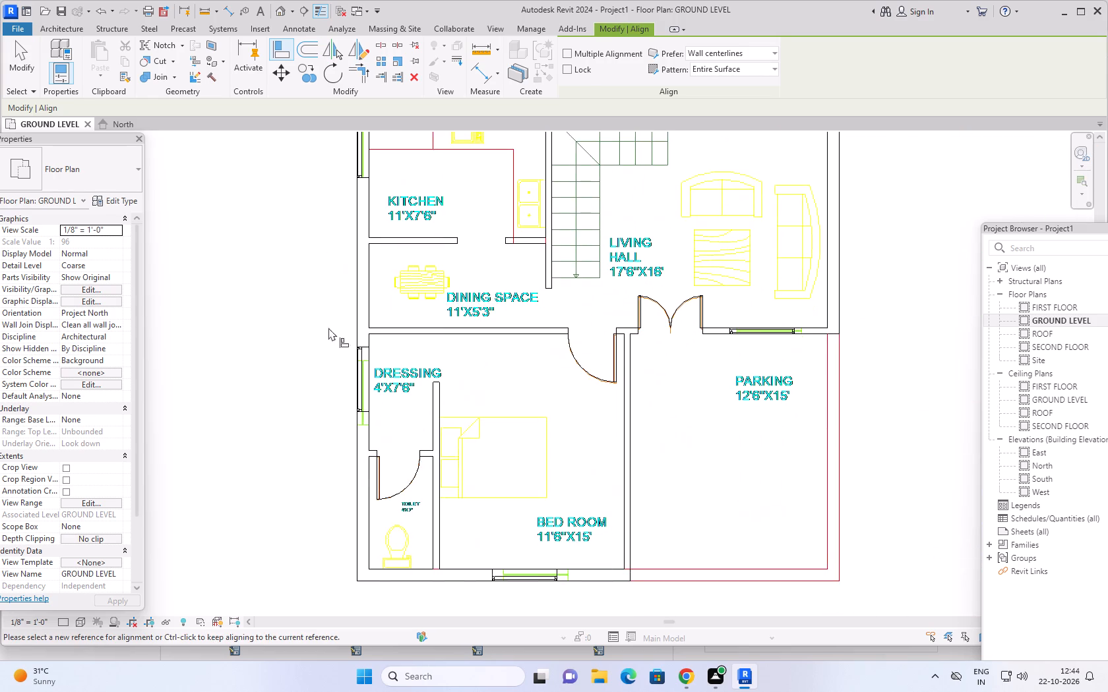
{"action": "scroll", "coordinate": [348, 415], "scroll_direction": "up", "scroll_amount": 11}
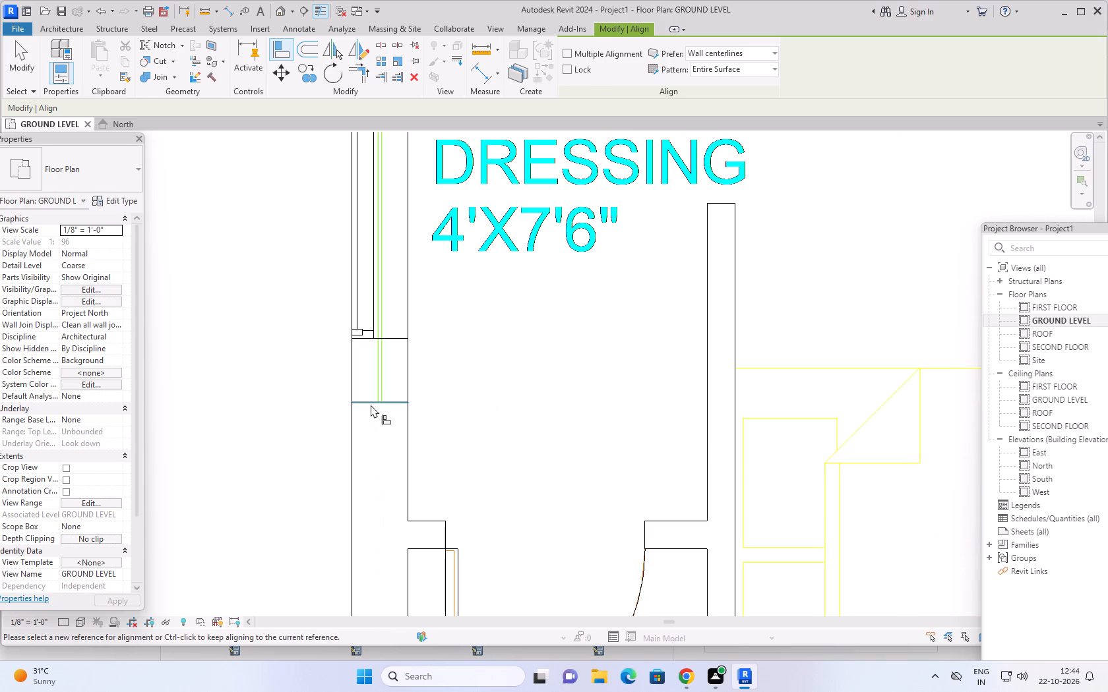
{"action": "left_click", "coordinate": [371, 405]}
{"action": "left_click", "coordinate": [377, 339]}
Align the BED ROOM outer-wall window's edge nearest the parking with the end line of its drawn opening.
{"action": "scroll", "coordinate": [301, 356], "scroll_direction": "down", "scroll_amount": 4}
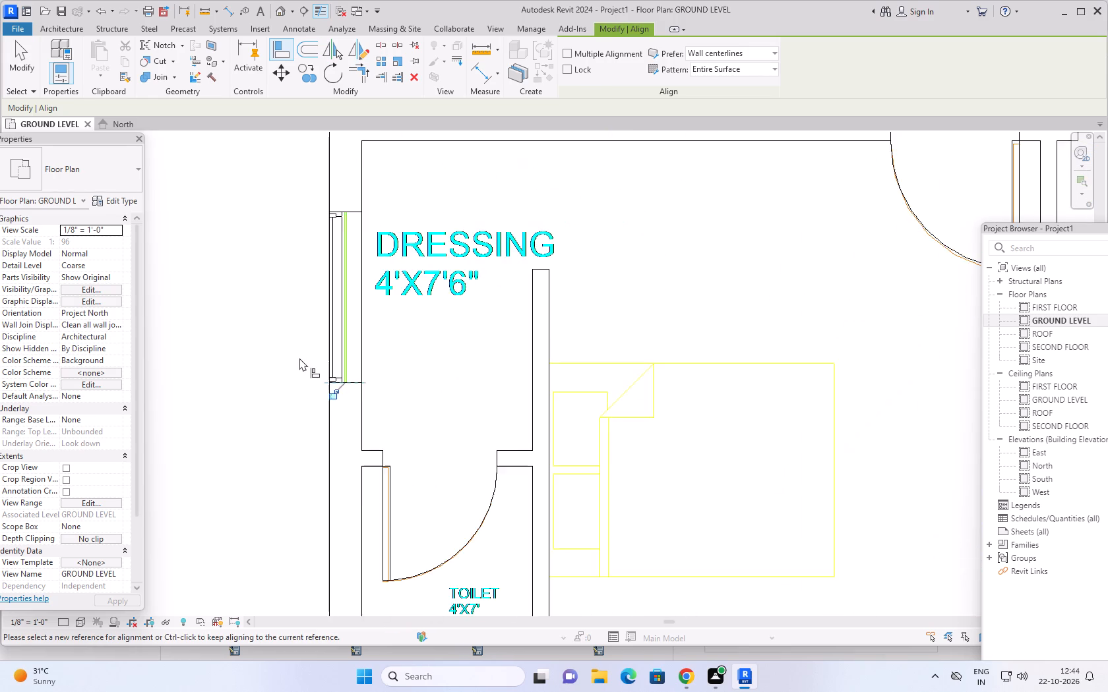
{"action": "scroll", "coordinate": [299, 358], "scroll_direction": "down", "scroll_amount": 12}
{"action": "scroll", "coordinate": [404, 446], "scroll_direction": "up", "scroll_amount": 5}
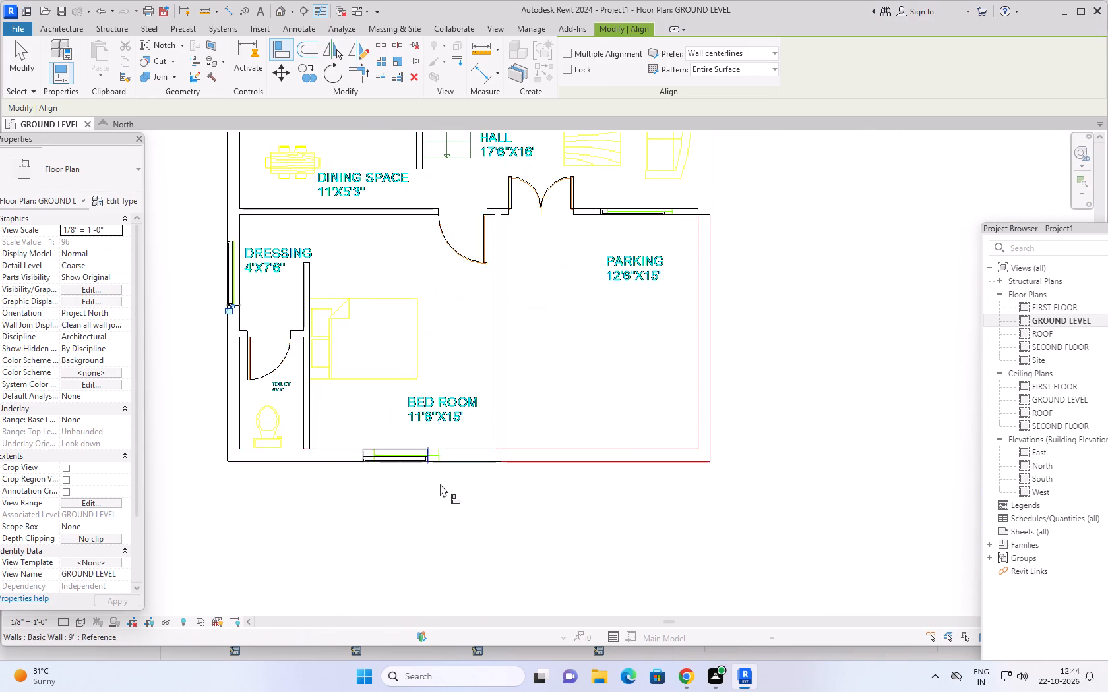
{"action": "scroll", "coordinate": [441, 482], "scroll_direction": "up", "scroll_amount": 13}
{"action": "left_click", "coordinate": [443, 398]}
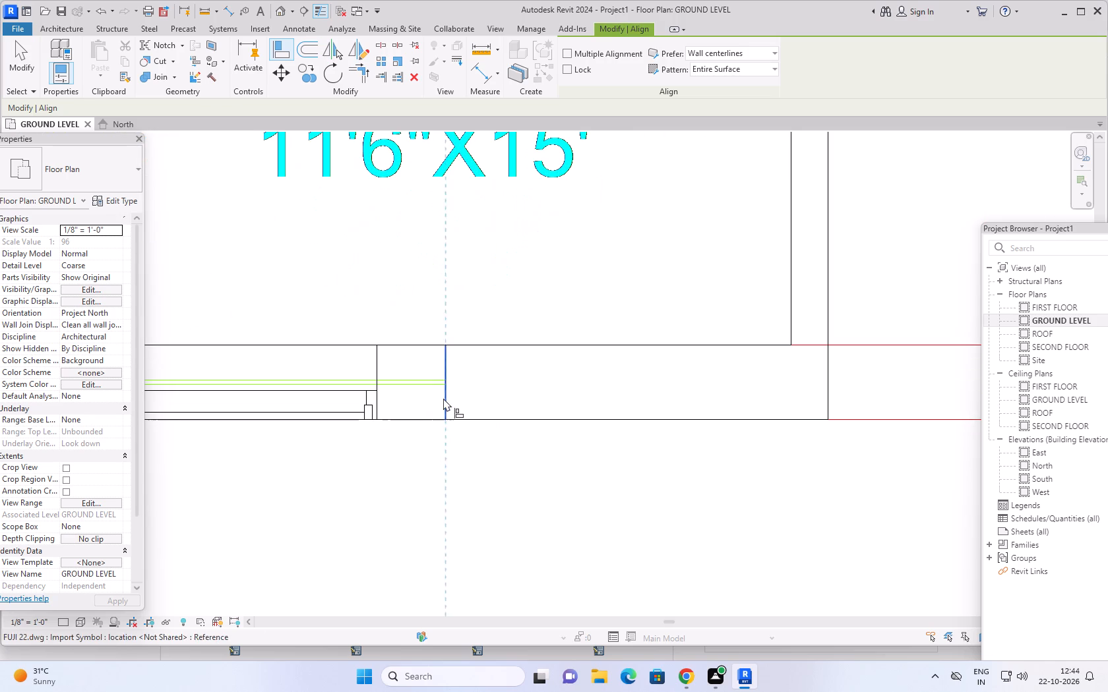
{"action": "left_click", "coordinate": [379, 399]}
Align the edge farthest from the double door of the window between living hall and parking with its drawn opening's end line.
{"action": "scroll", "coordinate": [350, 503], "scroll_direction": "down", "scroll_amount": 8}
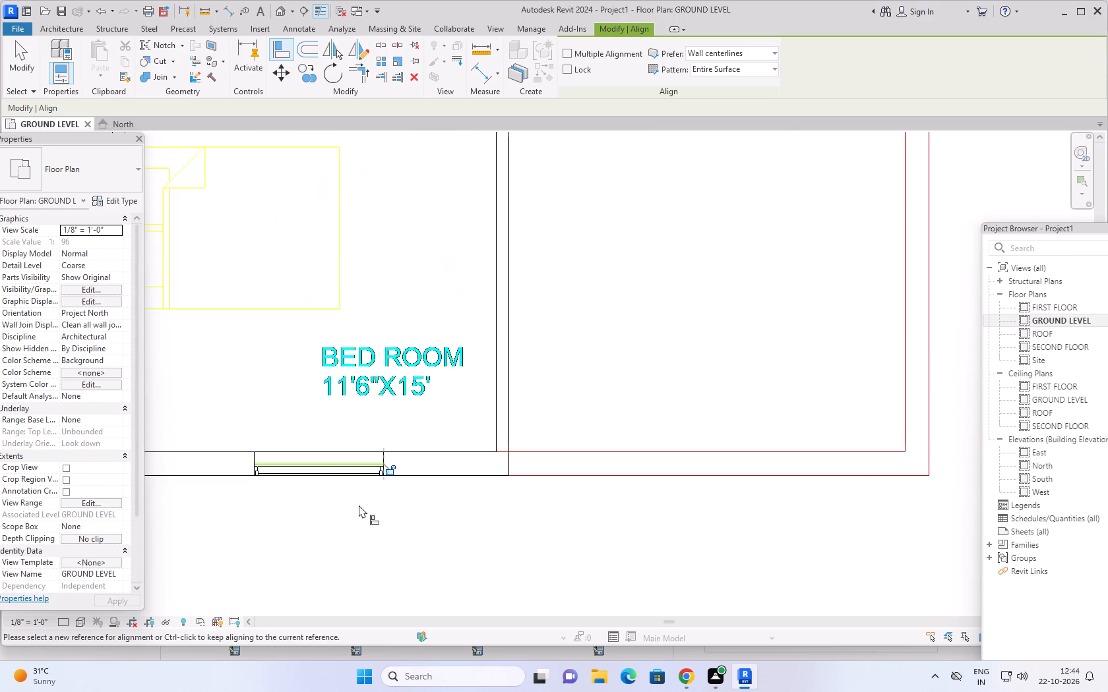
{"action": "scroll", "coordinate": [362, 503], "scroll_direction": "down", "scroll_amount": 9}
{"action": "middle_click_drag", "start_coordinate": [480, 387], "coordinate": [461, 505]}
{"action": "scroll", "coordinate": [476, 476], "scroll_direction": "up", "scroll_amount": 3}
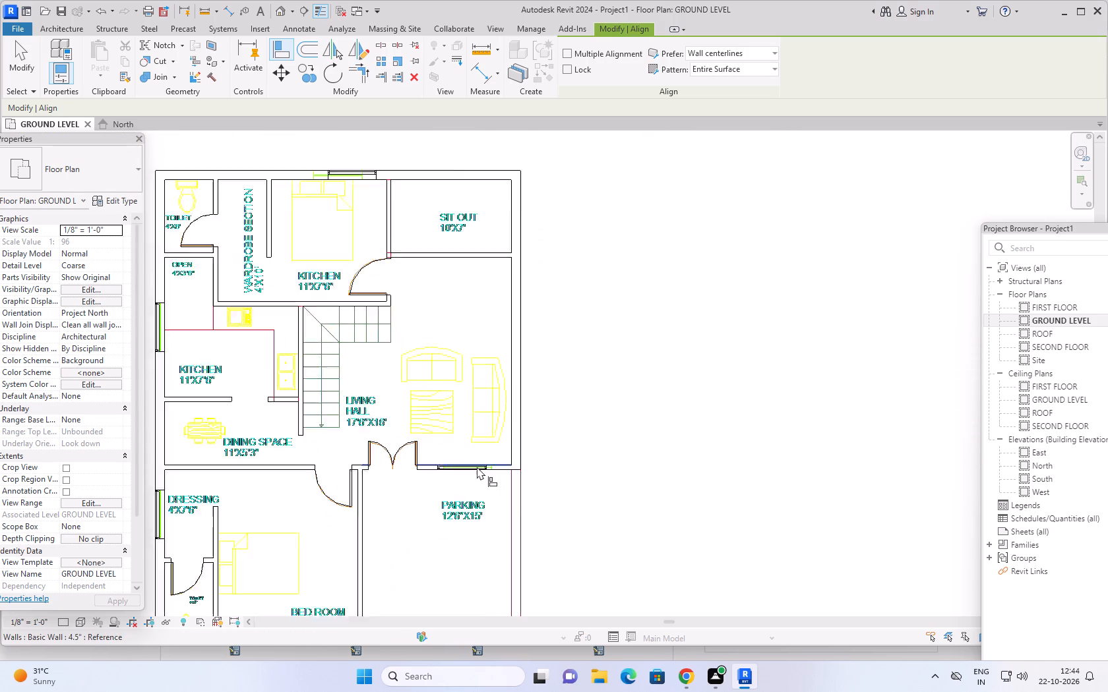
{"action": "scroll", "coordinate": [477, 467], "scroll_direction": "up", "scroll_amount": 19}
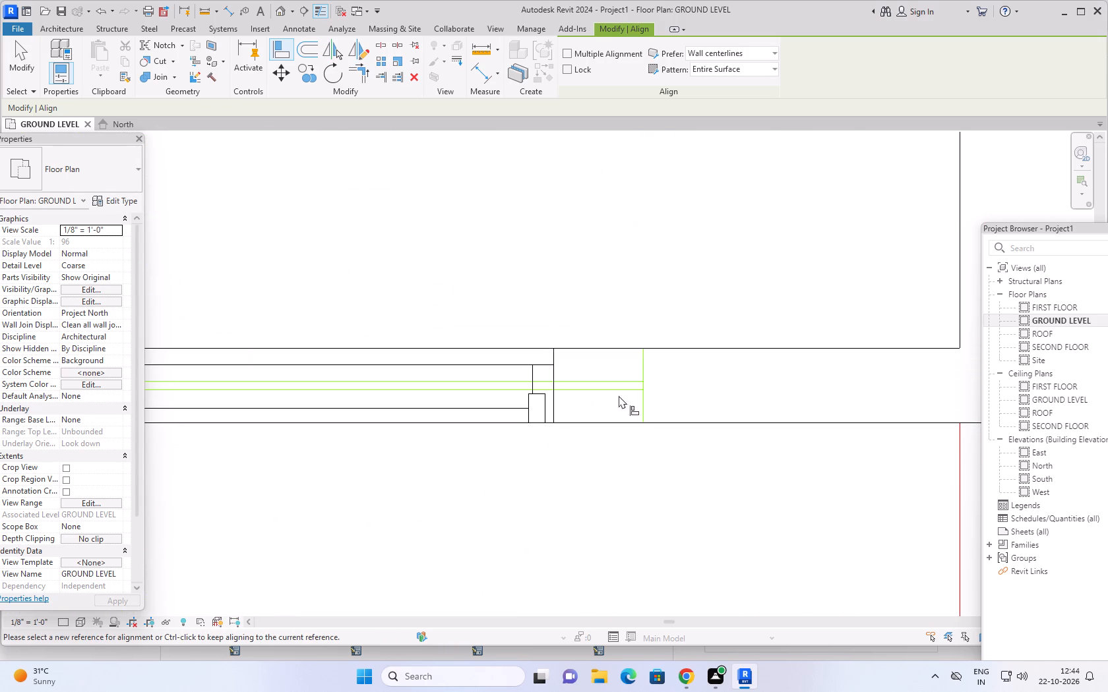
{"action": "left_click", "coordinate": [646, 367]}
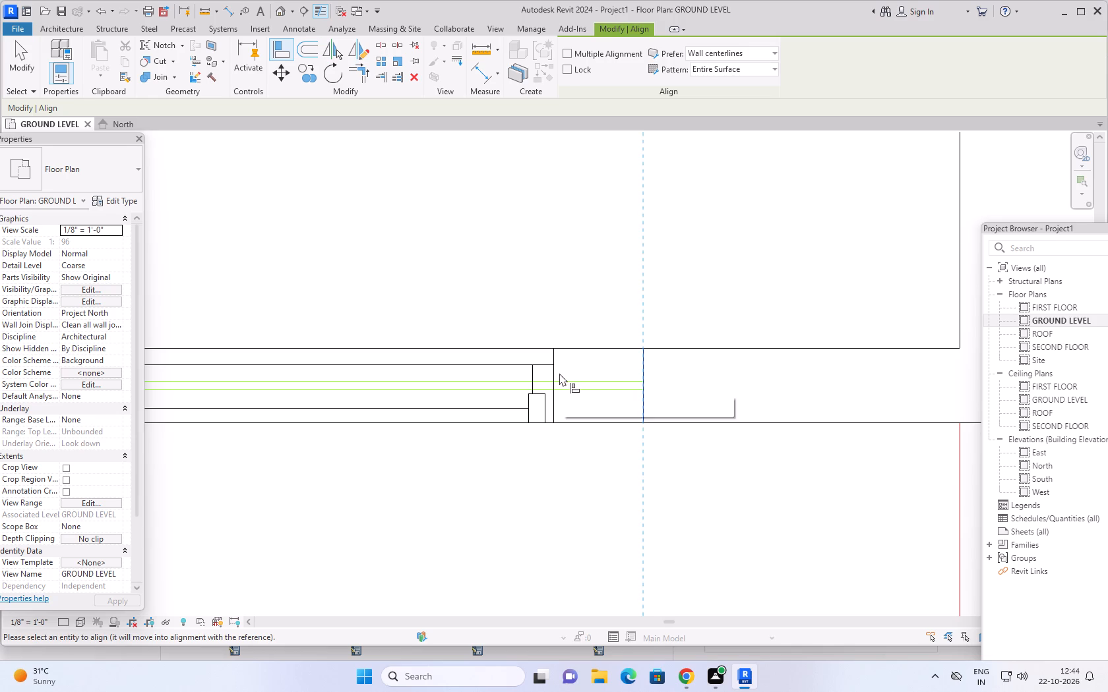
{"action": "left_click", "coordinate": [548, 372]}
{"action": "left_click", "coordinate": [555, 372]}
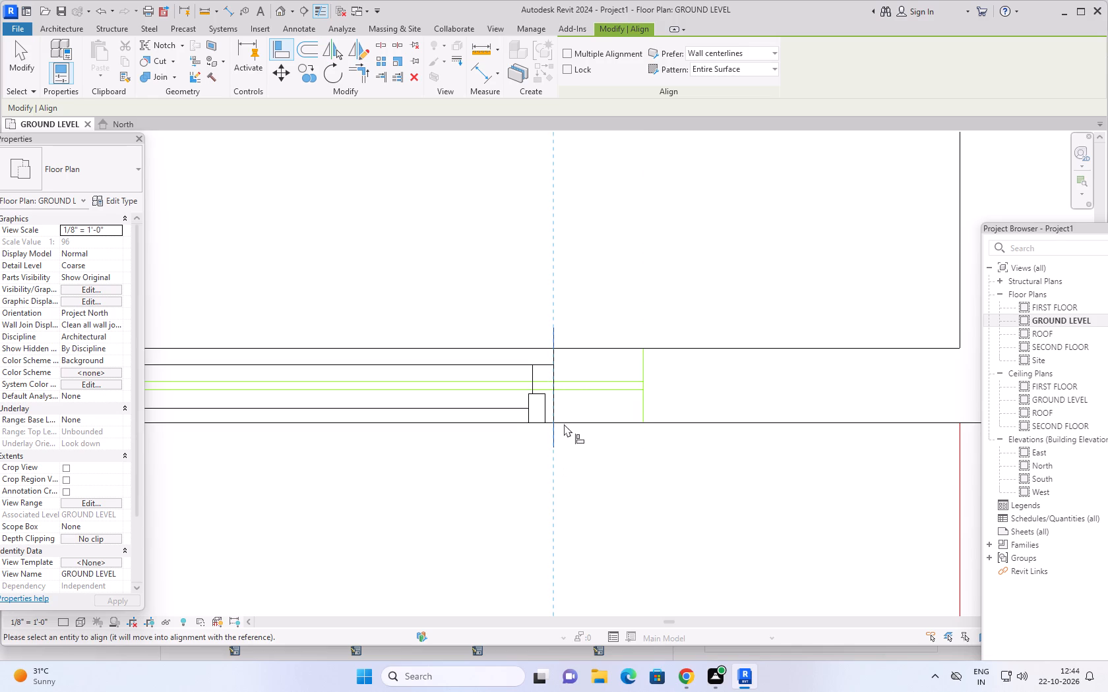
{"action": "left_click", "coordinate": [645, 364]}
{"action": "left_click", "coordinate": [641, 364]}
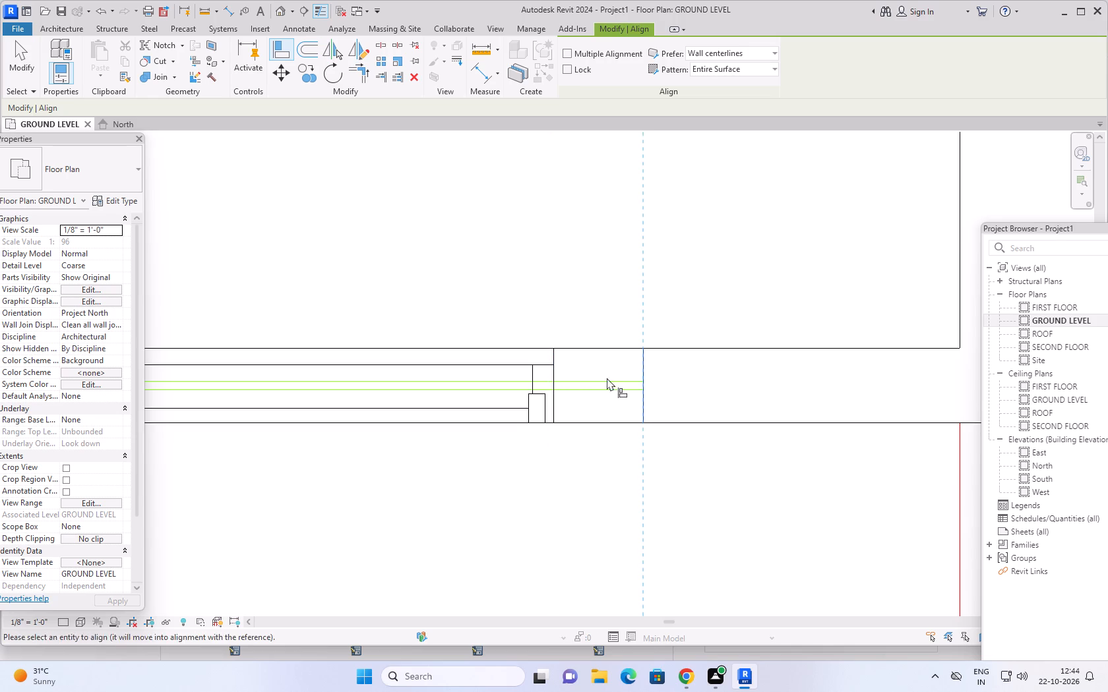
{"action": "left_click", "coordinate": [555, 374]}
Align the wardrobe-side edge of the window behind the bed beside the sit out with its drawn opening's end line, and finish aligning.
{"action": "scroll", "coordinate": [544, 507], "scroll_direction": "down", "scroll_amount": 13}
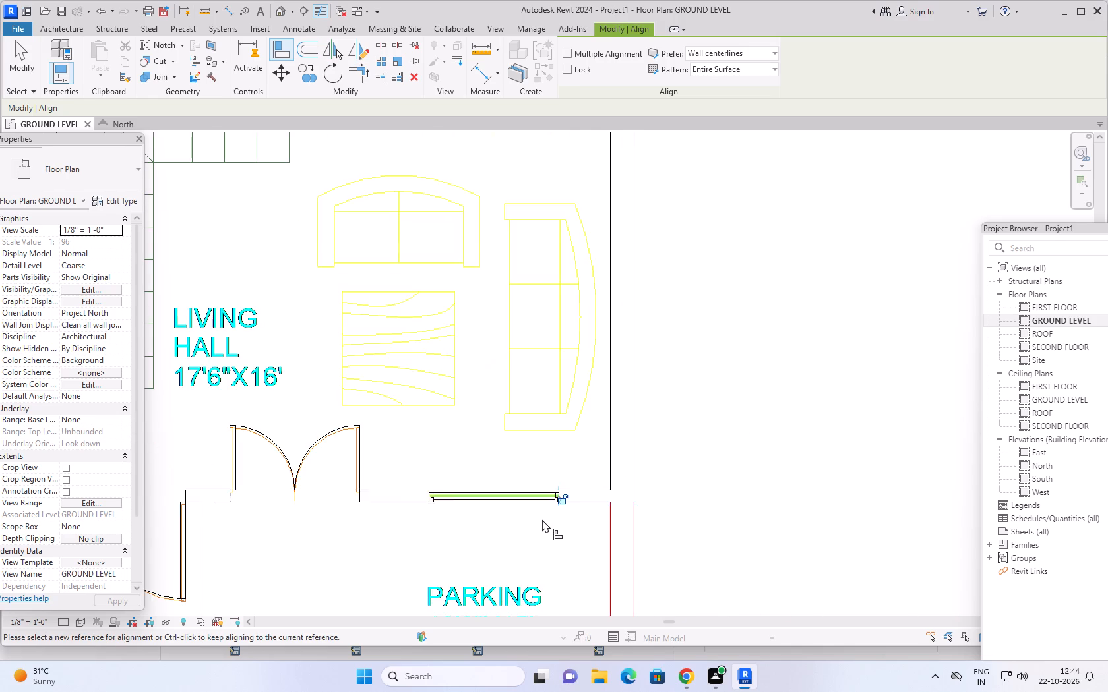
{"action": "scroll", "coordinate": [542, 521], "scroll_direction": "down", "scroll_amount": 5}
{"action": "scroll", "coordinate": [576, 463], "scroll_direction": "down", "scroll_amount": 4}
{"action": "middle_click_drag", "start_coordinate": [617, 390], "coordinate": [745, 527]}
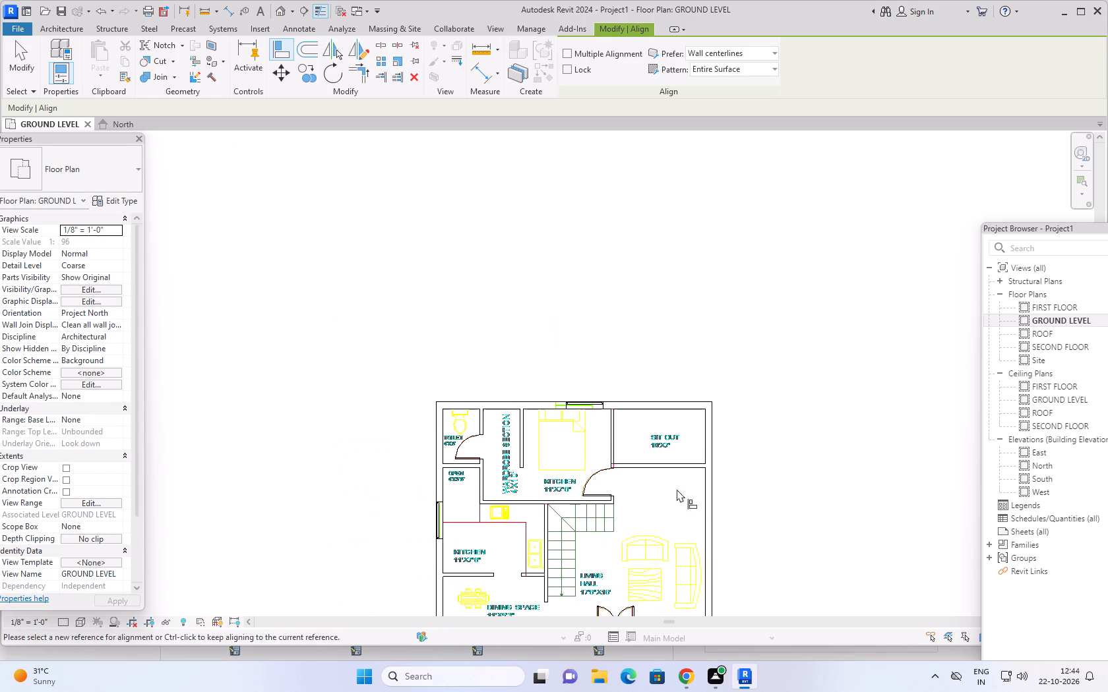
{"action": "scroll", "coordinate": [558, 397], "scroll_direction": "up", "scroll_amount": 10}
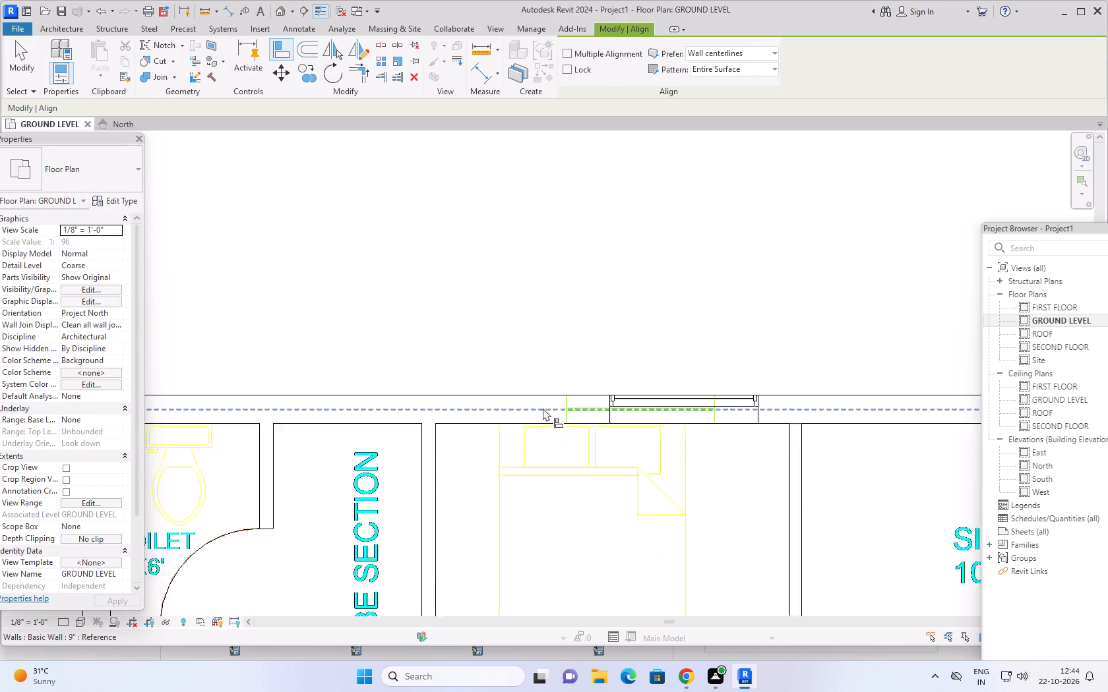
{"action": "scroll", "coordinate": [543, 408], "scroll_direction": "up", "scroll_amount": 6}
{"action": "left_click", "coordinate": [596, 395]}
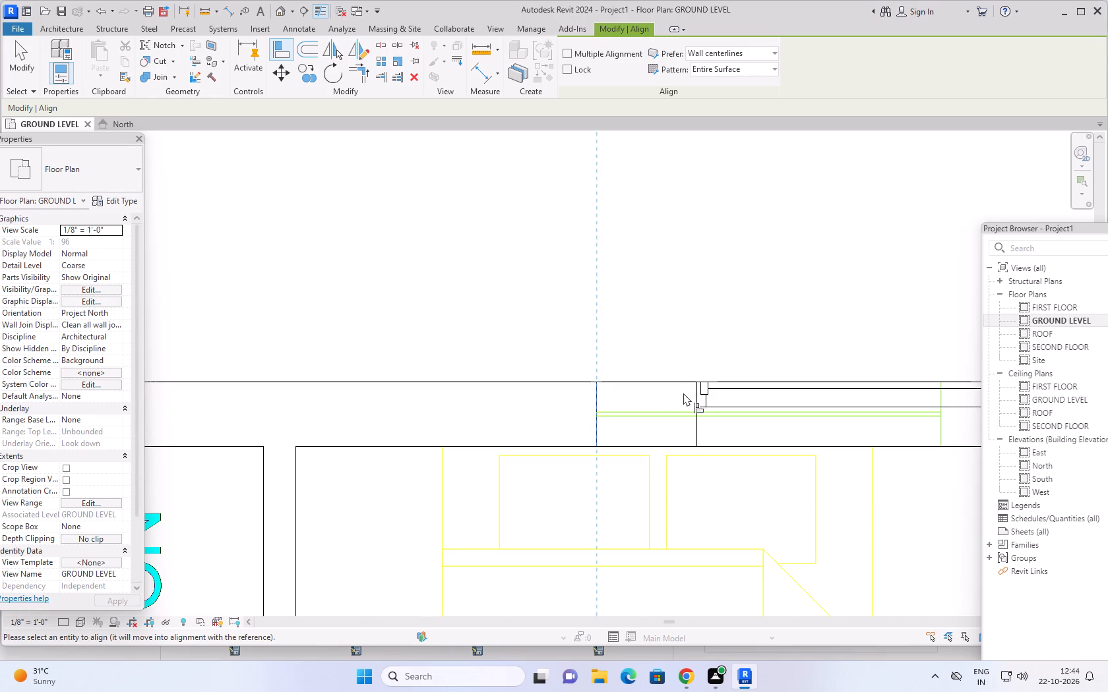
{"action": "left_click", "coordinate": [694, 393]}
{"action": "scroll", "coordinate": [500, 401], "scroll_direction": "down", "scroll_amount": 9}
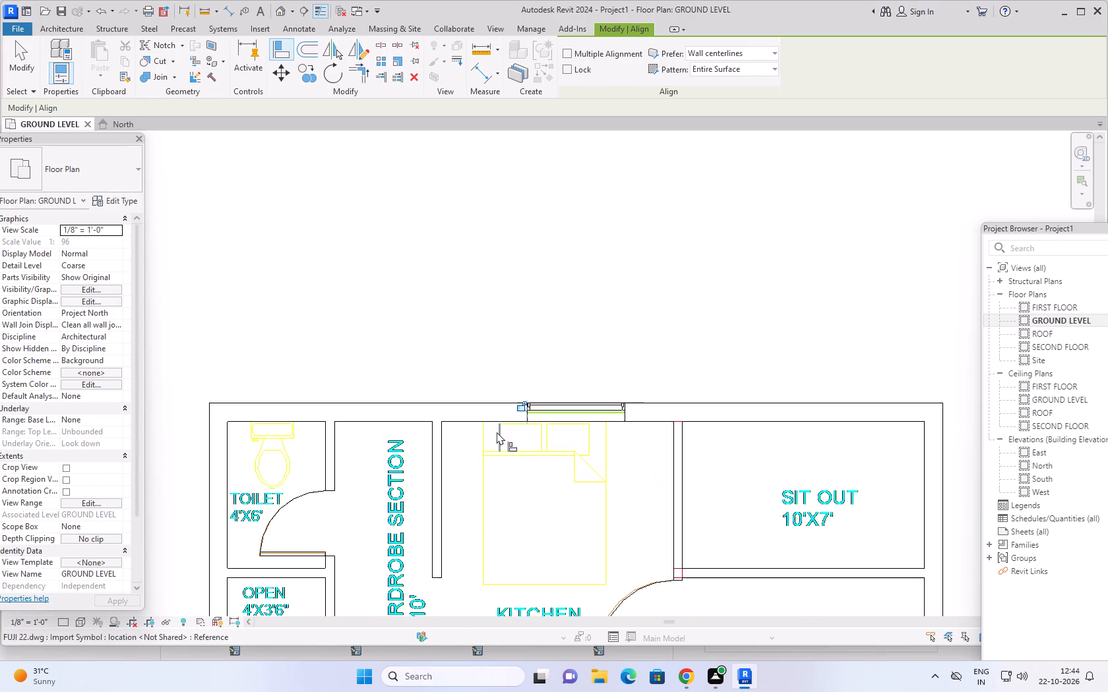
{"action": "scroll", "coordinate": [457, 457], "scroll_direction": "down", "scroll_amount": 6}
{"action": "middle_click_drag", "start_coordinate": [613, 402], "coordinate": [611, 379]}
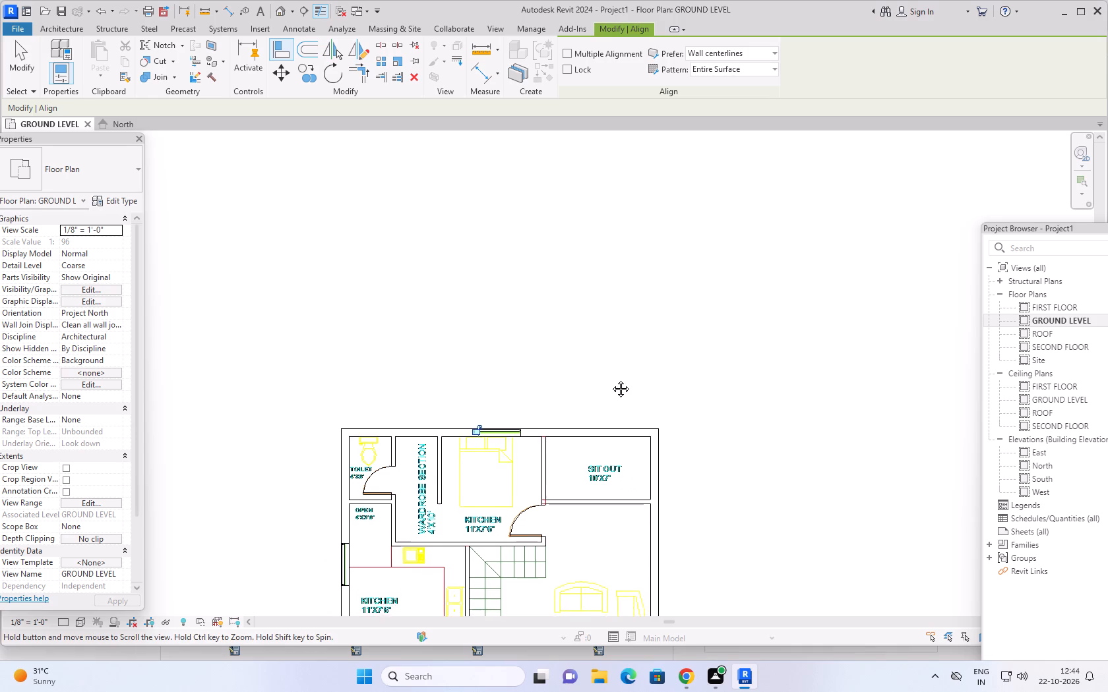
{"action": "middle_click_drag", "start_coordinate": [611, 379], "coordinate": [645, 226]}
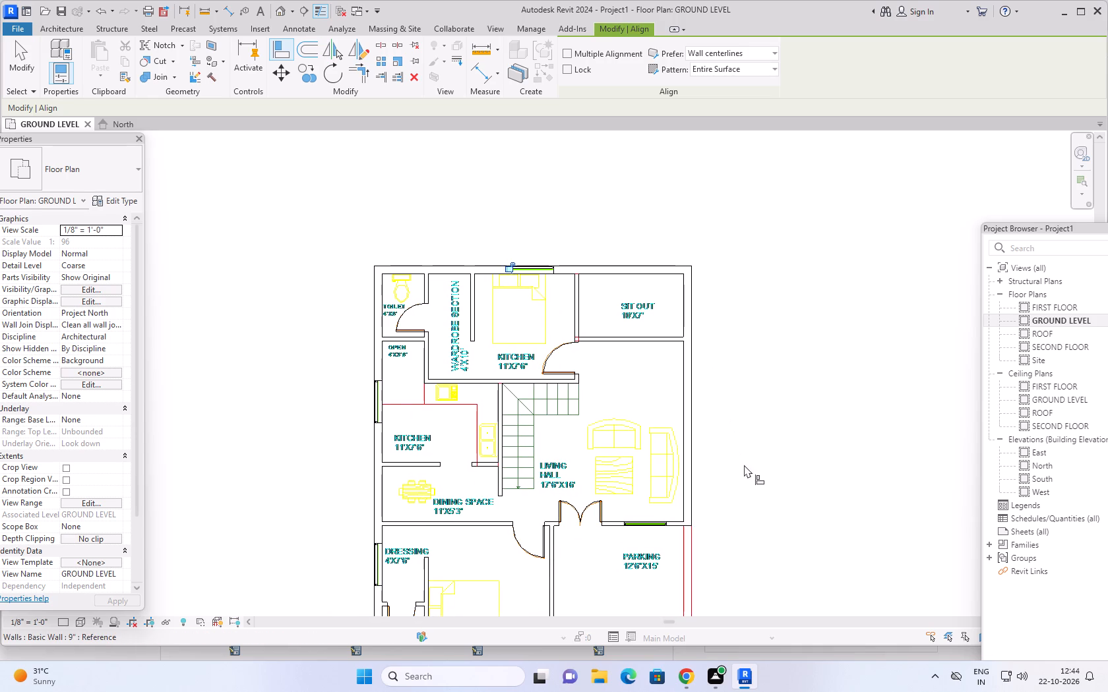
{"action": "middle_click_drag", "start_coordinate": [741, 463], "coordinate": [728, 351]}
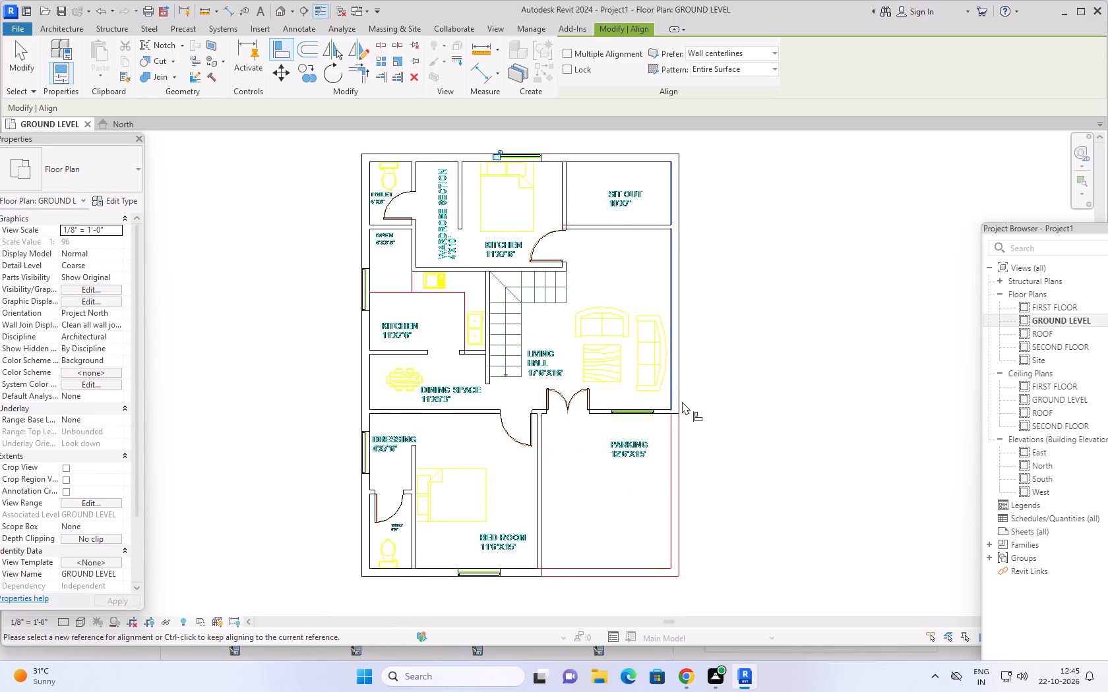
{"action": "key", "text": "Escape"}
{"action": "key", "text": "Escape"}
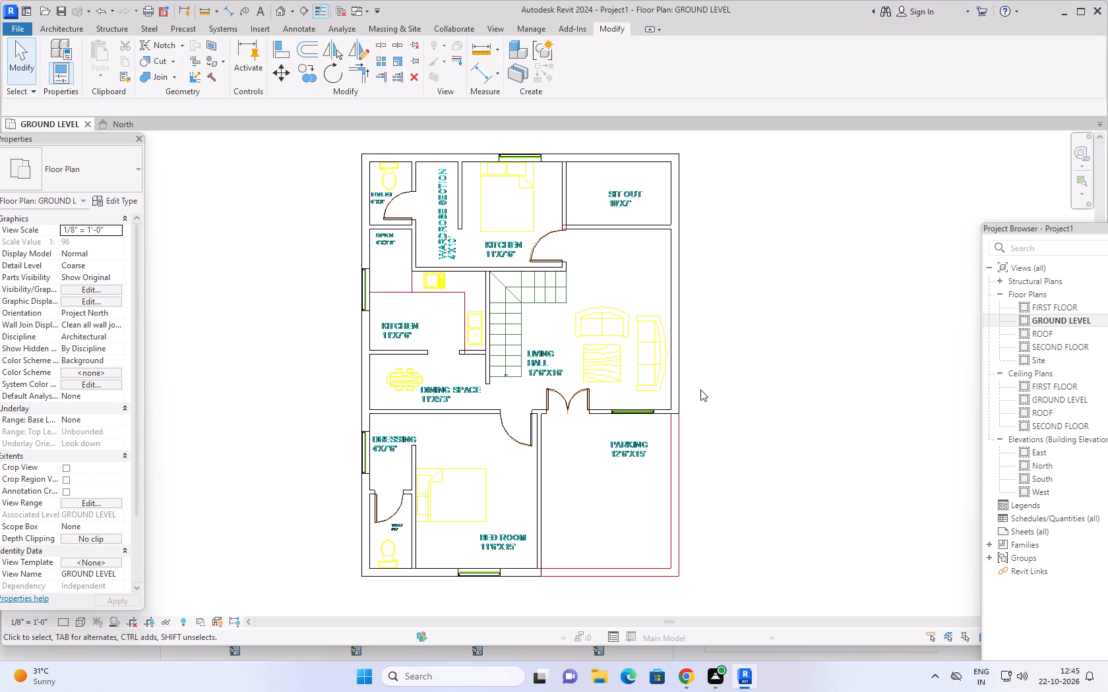
{"action": "key", "text": "Escape"}
{"action": "key", "text": "Escape"}
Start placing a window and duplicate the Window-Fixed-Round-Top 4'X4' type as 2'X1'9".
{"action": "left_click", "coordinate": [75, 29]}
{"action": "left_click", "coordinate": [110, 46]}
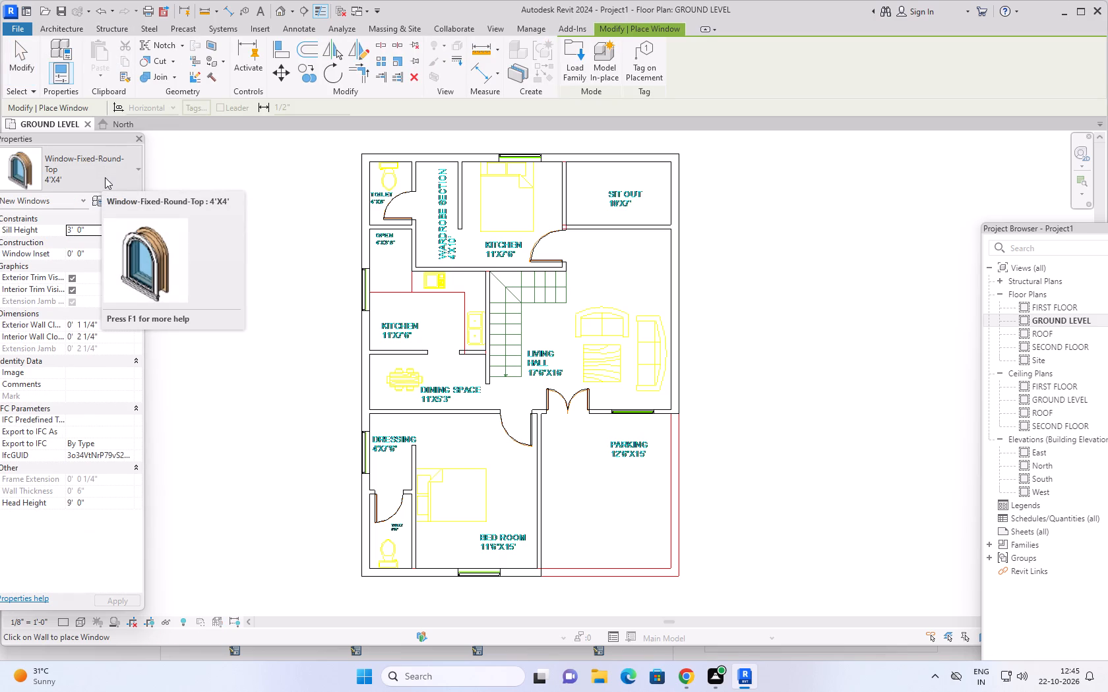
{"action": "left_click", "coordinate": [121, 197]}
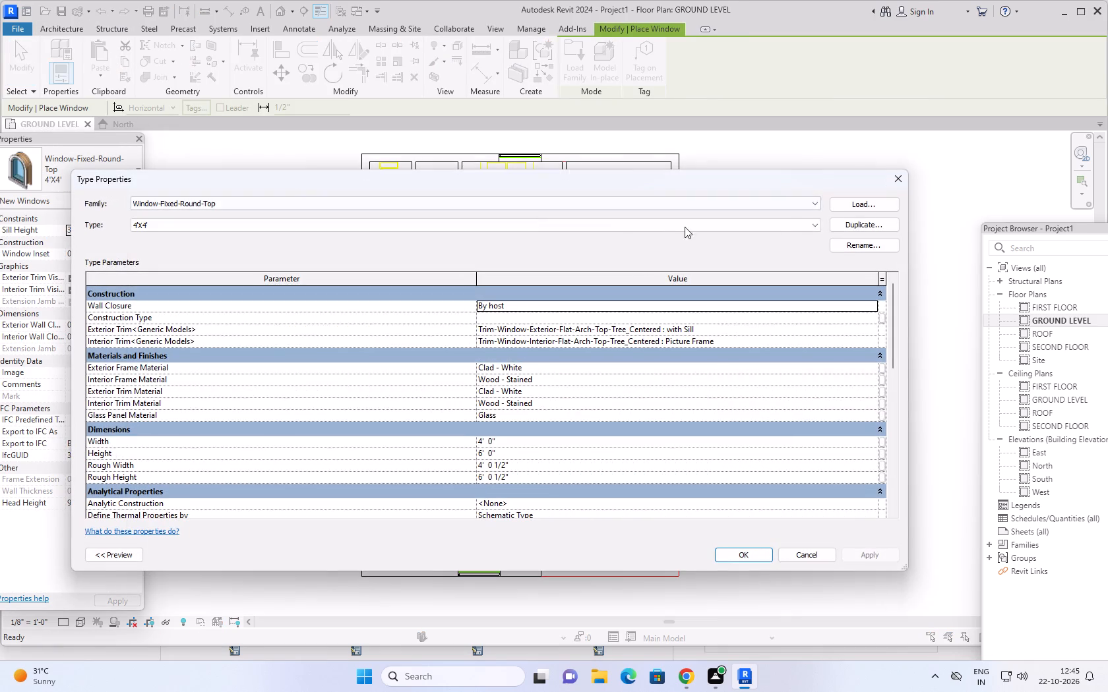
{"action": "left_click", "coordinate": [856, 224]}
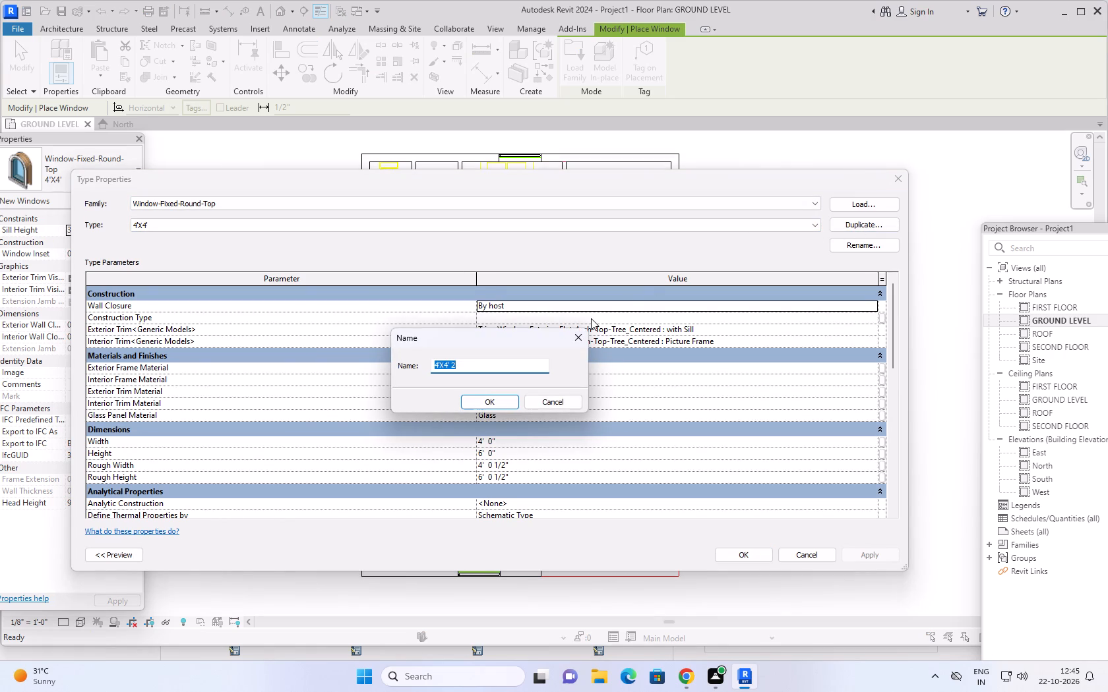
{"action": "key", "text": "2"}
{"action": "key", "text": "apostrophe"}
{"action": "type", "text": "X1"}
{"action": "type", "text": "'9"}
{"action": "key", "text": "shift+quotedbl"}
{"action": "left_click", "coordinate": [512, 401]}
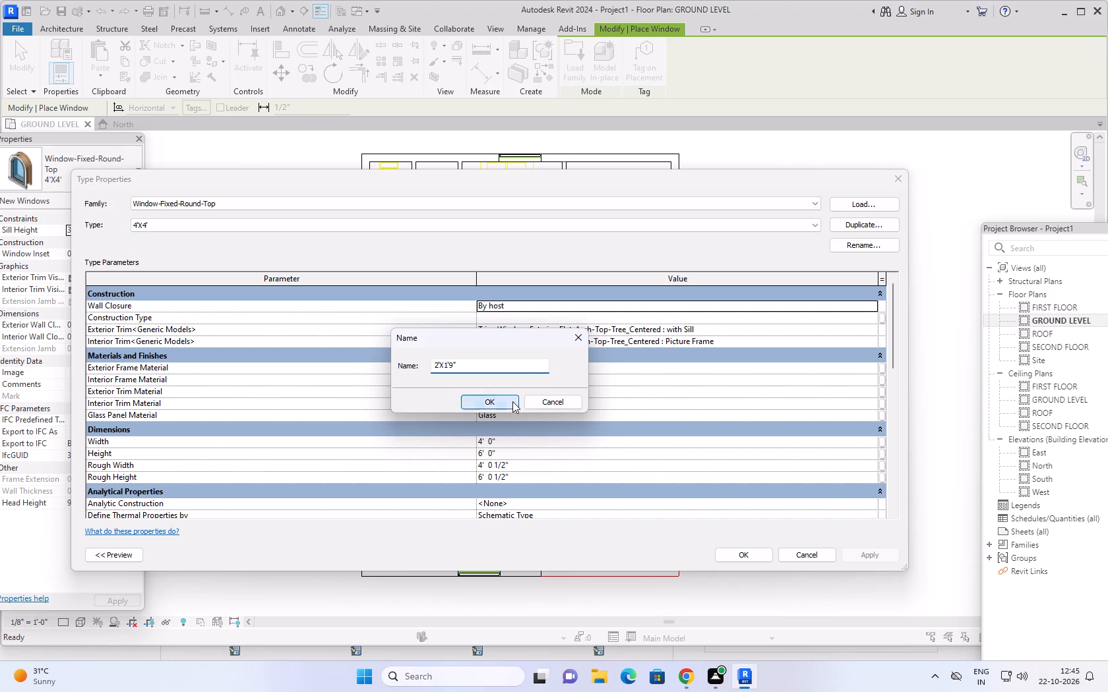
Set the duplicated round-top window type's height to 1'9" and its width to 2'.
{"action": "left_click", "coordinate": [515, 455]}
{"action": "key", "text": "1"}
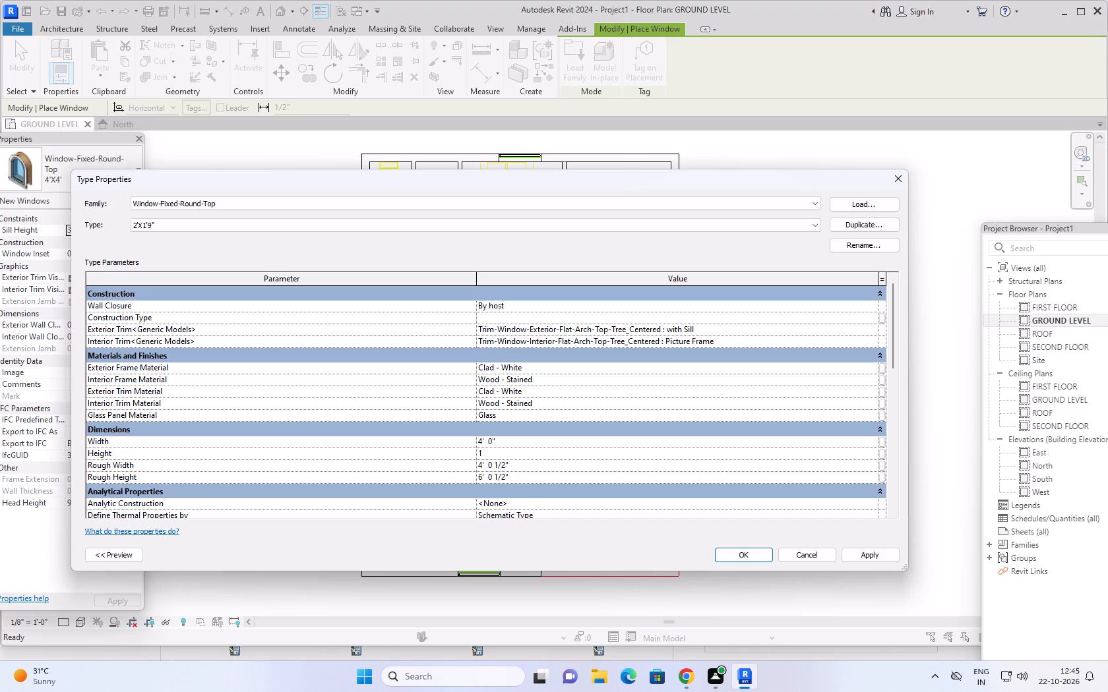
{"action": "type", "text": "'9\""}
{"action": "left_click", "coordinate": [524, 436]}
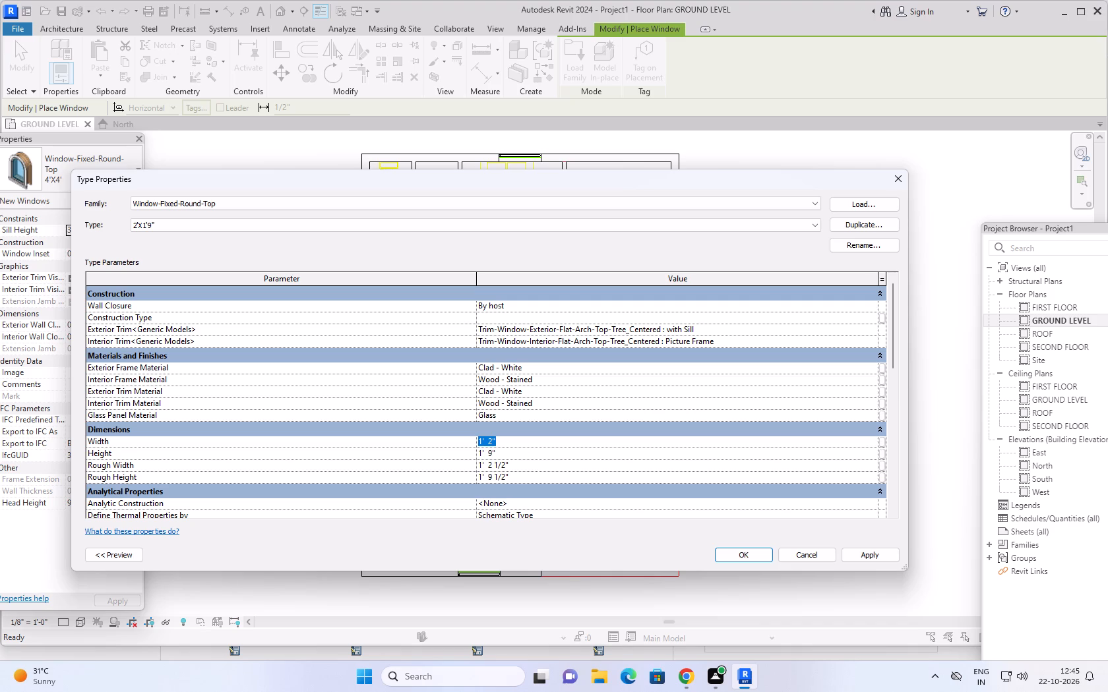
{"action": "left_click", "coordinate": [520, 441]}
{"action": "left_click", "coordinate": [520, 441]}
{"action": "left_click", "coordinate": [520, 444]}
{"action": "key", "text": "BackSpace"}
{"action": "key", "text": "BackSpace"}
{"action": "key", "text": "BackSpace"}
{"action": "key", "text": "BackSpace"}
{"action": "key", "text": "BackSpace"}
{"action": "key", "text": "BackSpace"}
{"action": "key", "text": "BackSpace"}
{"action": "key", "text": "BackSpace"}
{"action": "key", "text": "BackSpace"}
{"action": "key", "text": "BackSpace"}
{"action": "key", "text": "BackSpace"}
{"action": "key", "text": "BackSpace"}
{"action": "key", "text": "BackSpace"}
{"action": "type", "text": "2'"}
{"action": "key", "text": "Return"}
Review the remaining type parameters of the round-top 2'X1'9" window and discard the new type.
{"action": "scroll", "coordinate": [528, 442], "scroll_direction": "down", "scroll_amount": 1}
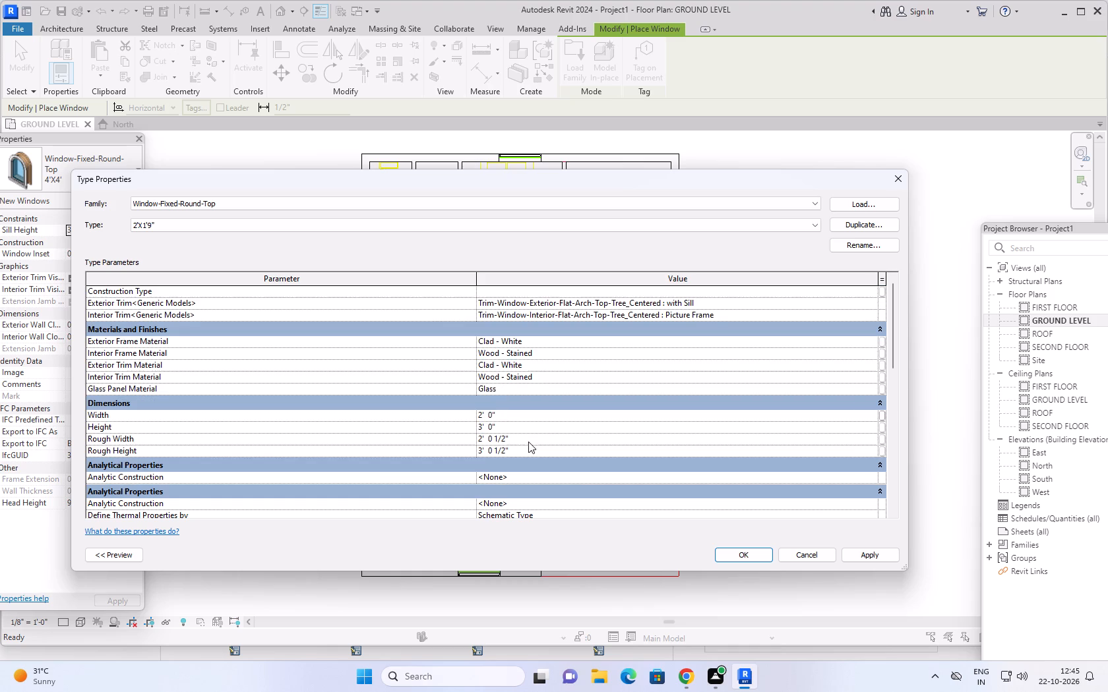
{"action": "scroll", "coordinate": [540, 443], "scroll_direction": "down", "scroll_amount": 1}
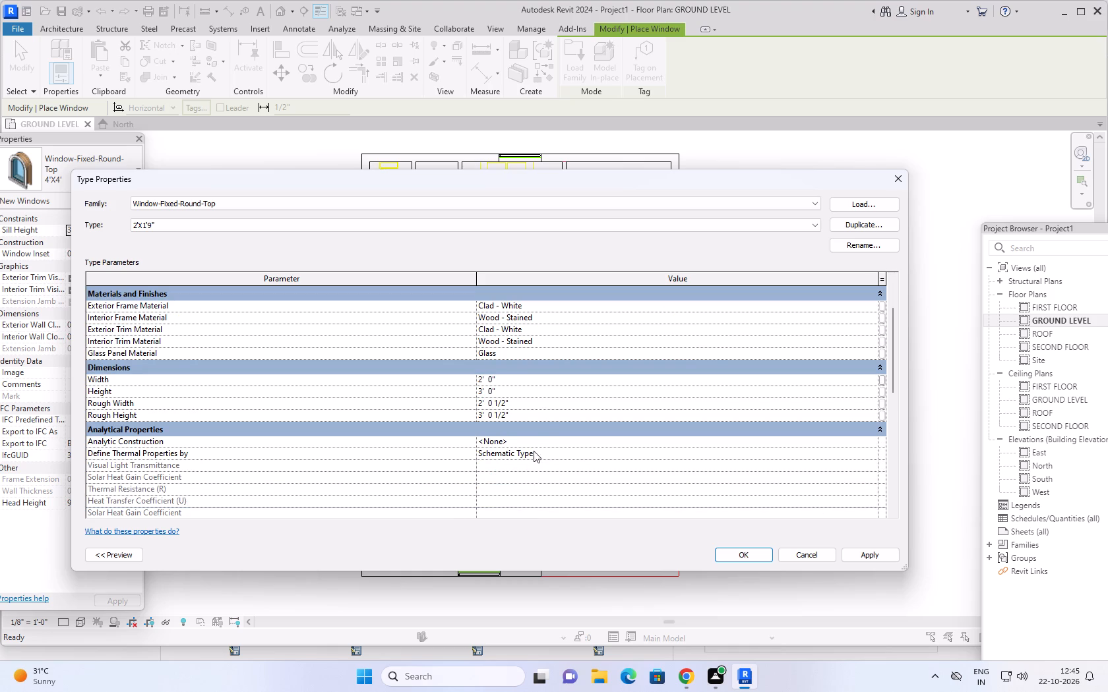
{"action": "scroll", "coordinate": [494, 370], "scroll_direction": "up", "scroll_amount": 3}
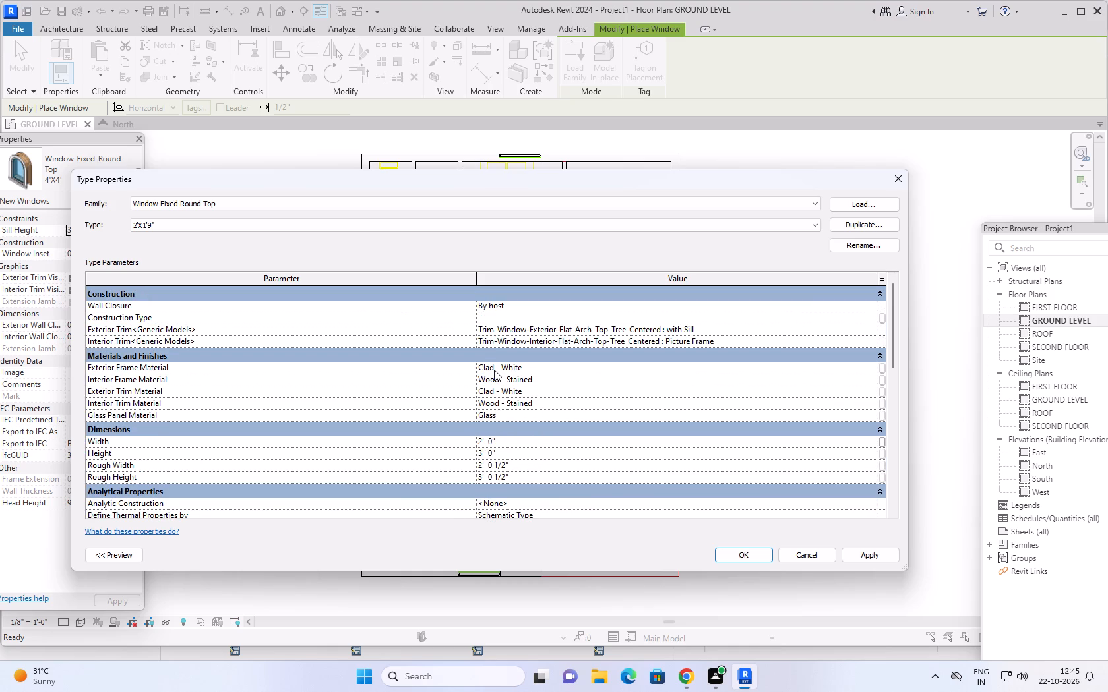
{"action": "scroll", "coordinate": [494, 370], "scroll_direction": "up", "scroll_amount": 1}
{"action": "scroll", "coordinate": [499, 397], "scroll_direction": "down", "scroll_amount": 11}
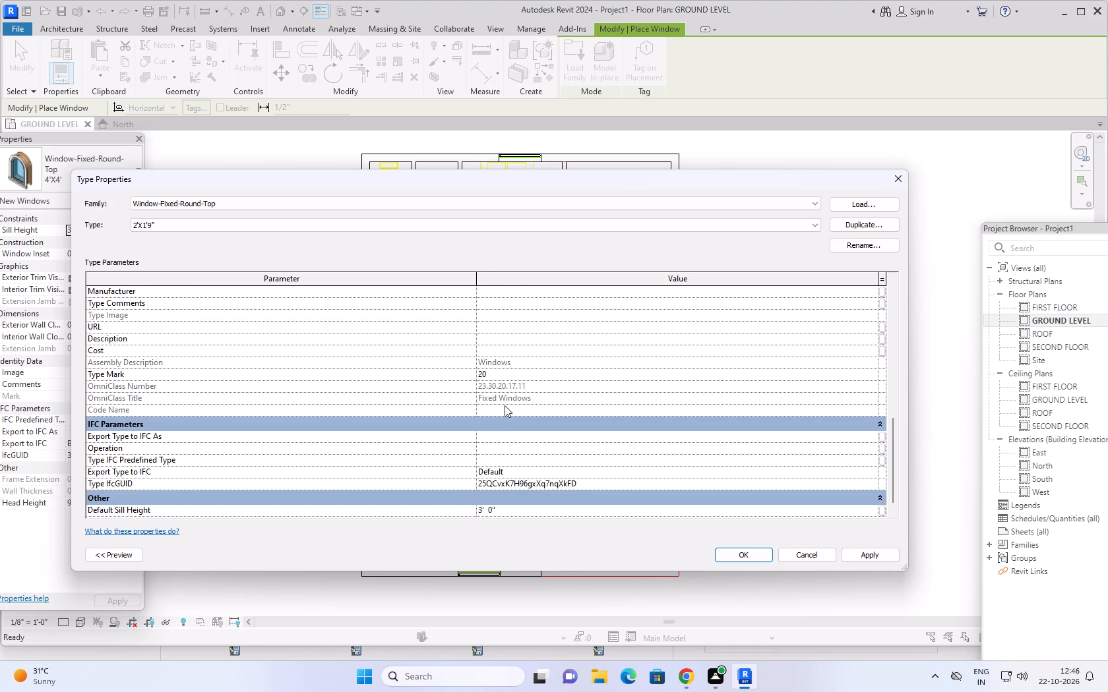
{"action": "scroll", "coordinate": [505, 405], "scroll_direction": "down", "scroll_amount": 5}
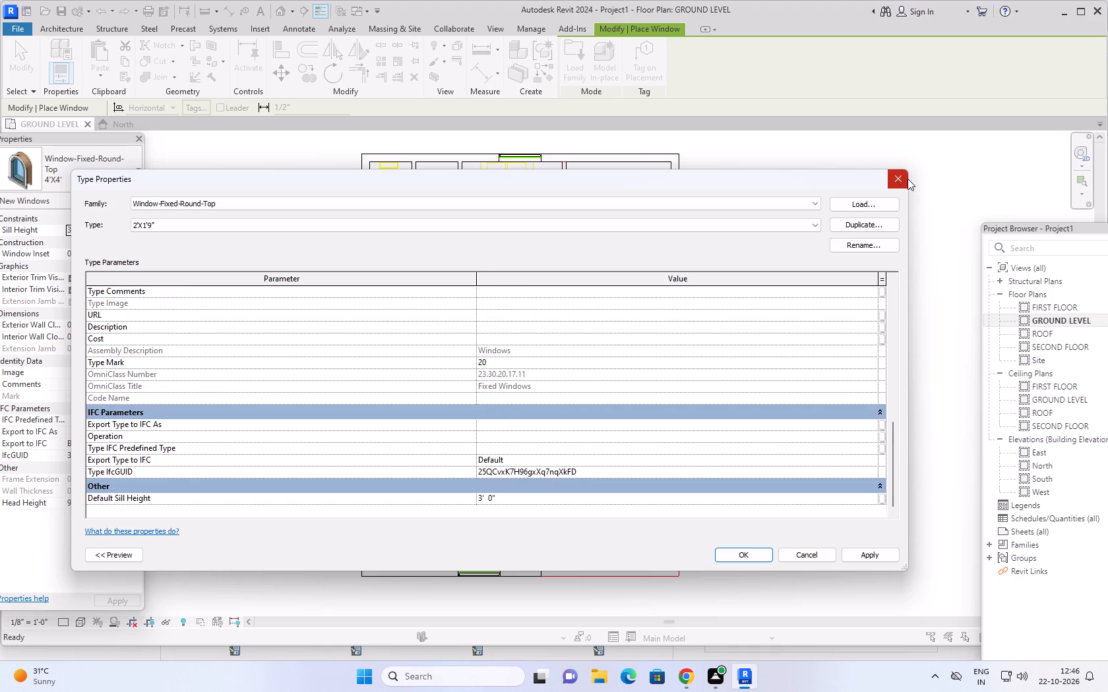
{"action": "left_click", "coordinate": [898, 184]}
Choose the Fixed 16" x 24" window type instead and duplicate it as 2'X1'9".
{"action": "left_click", "coordinate": [104, 179]}
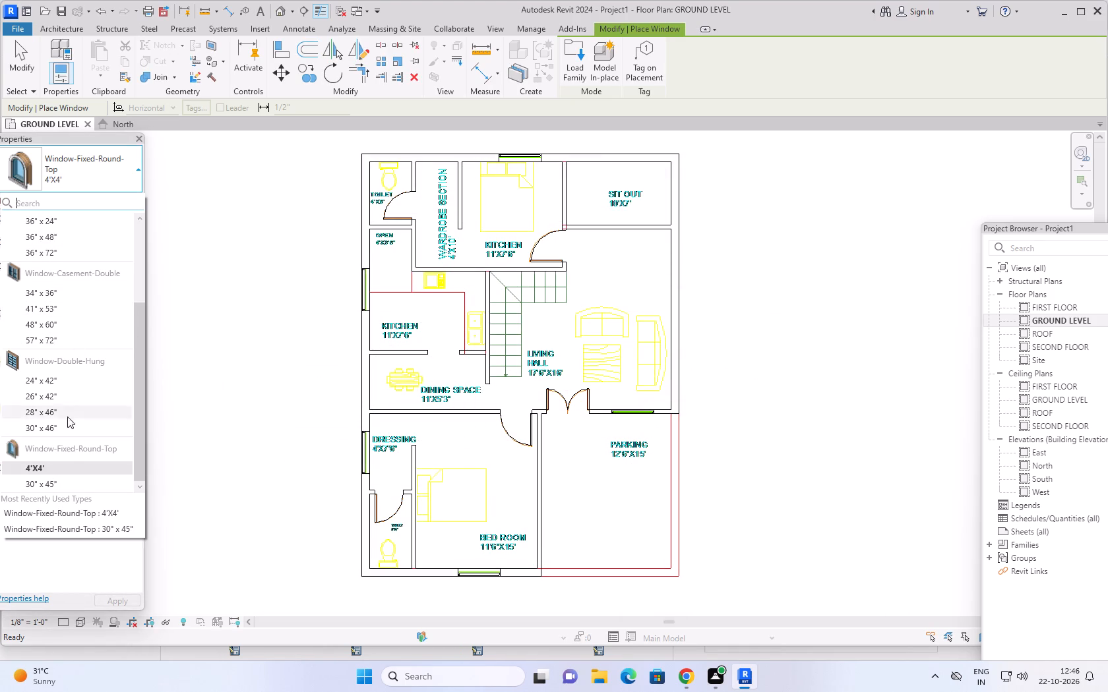
{"action": "scroll", "coordinate": [74, 419], "scroll_direction": "down", "scroll_amount": 4}
{"action": "scroll", "coordinate": [78, 376], "scroll_direction": "up", "scroll_amount": 4}
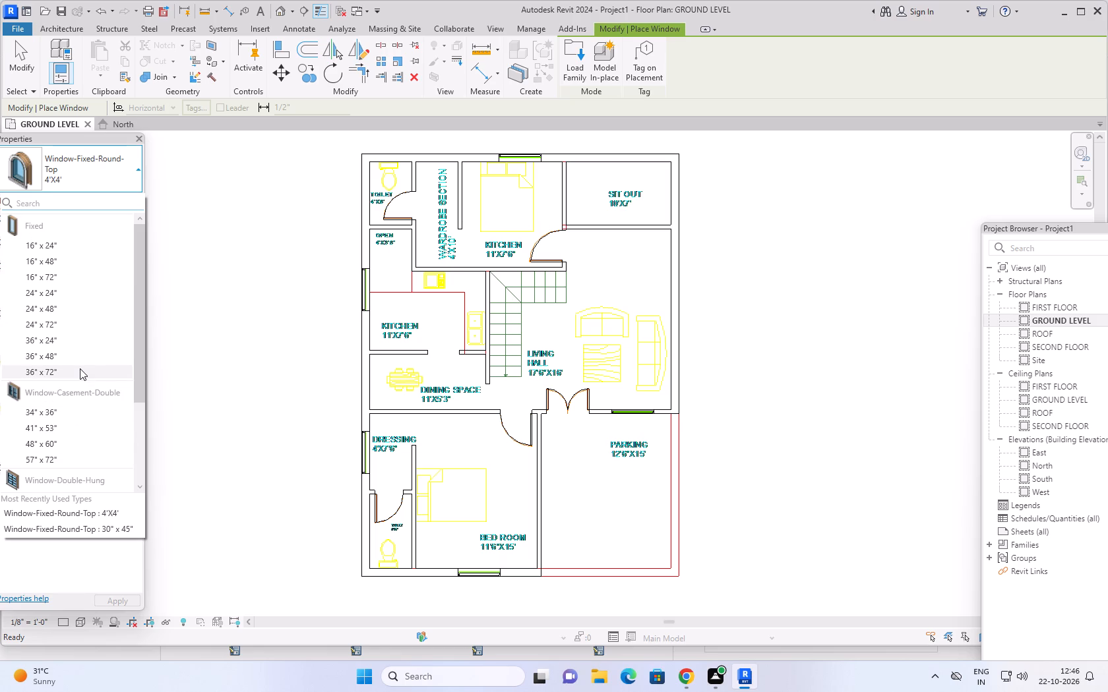
{"action": "scroll", "coordinate": [71, 376], "scroll_direction": "up", "scroll_amount": 3}
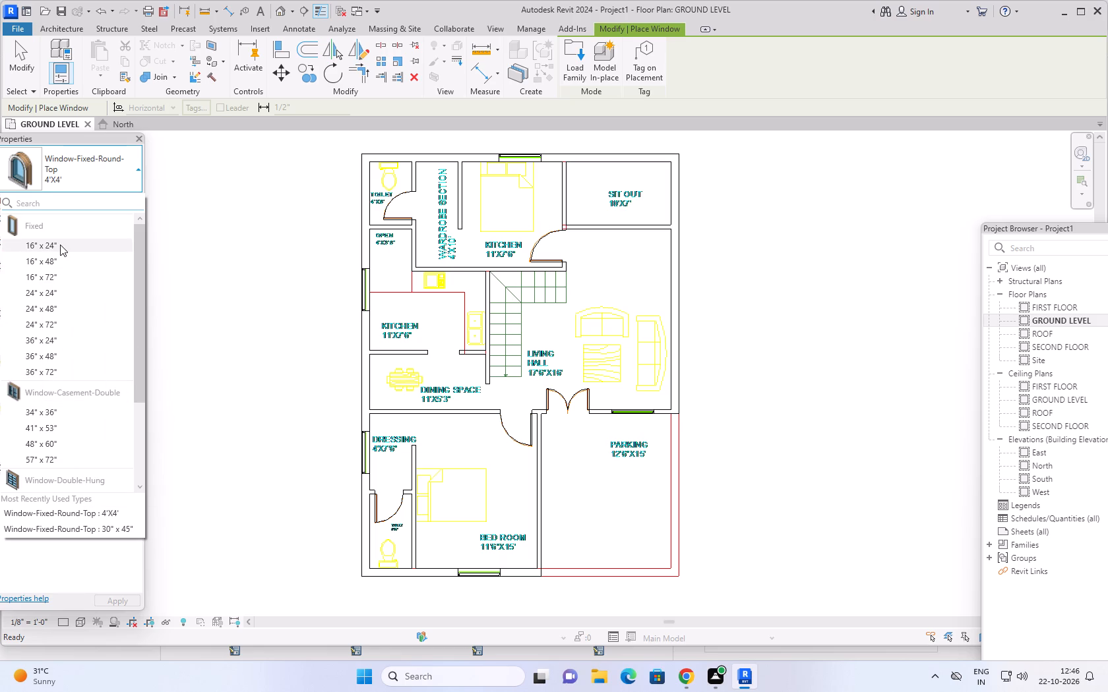
{"action": "left_click", "coordinate": [60, 245]}
{"action": "left_click", "coordinate": [105, 198]}
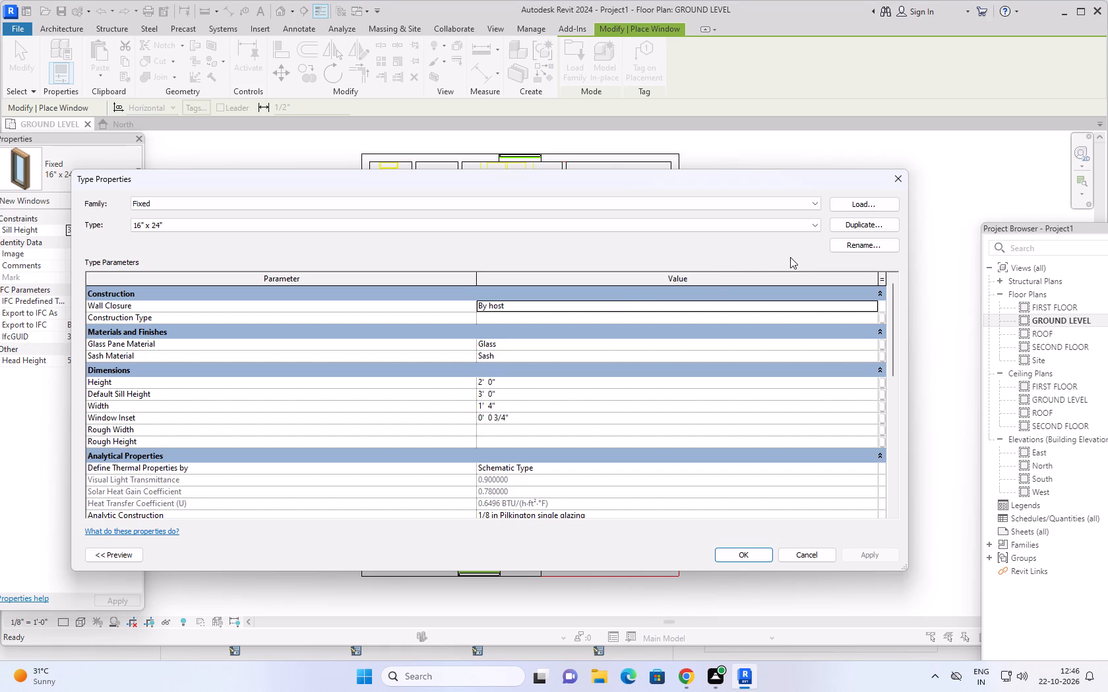
{"action": "left_click", "coordinate": [878, 222]}
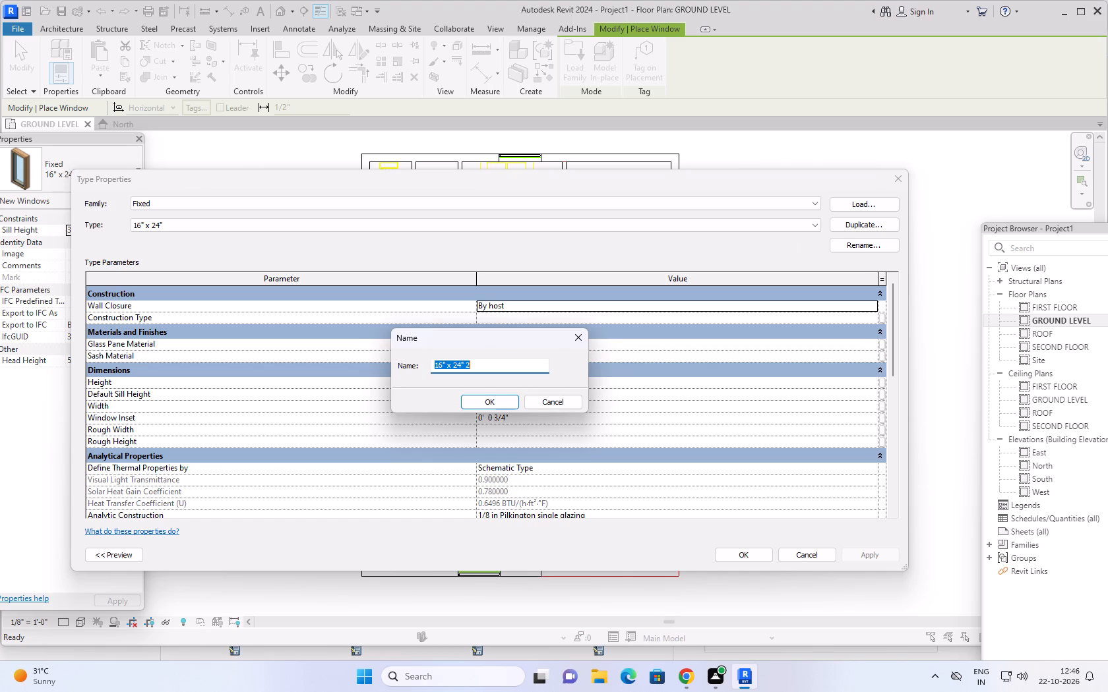
{"action": "key", "text": "2"}
{"action": "type", "text": "'X1'"}
{"action": "key", "text": "9"}
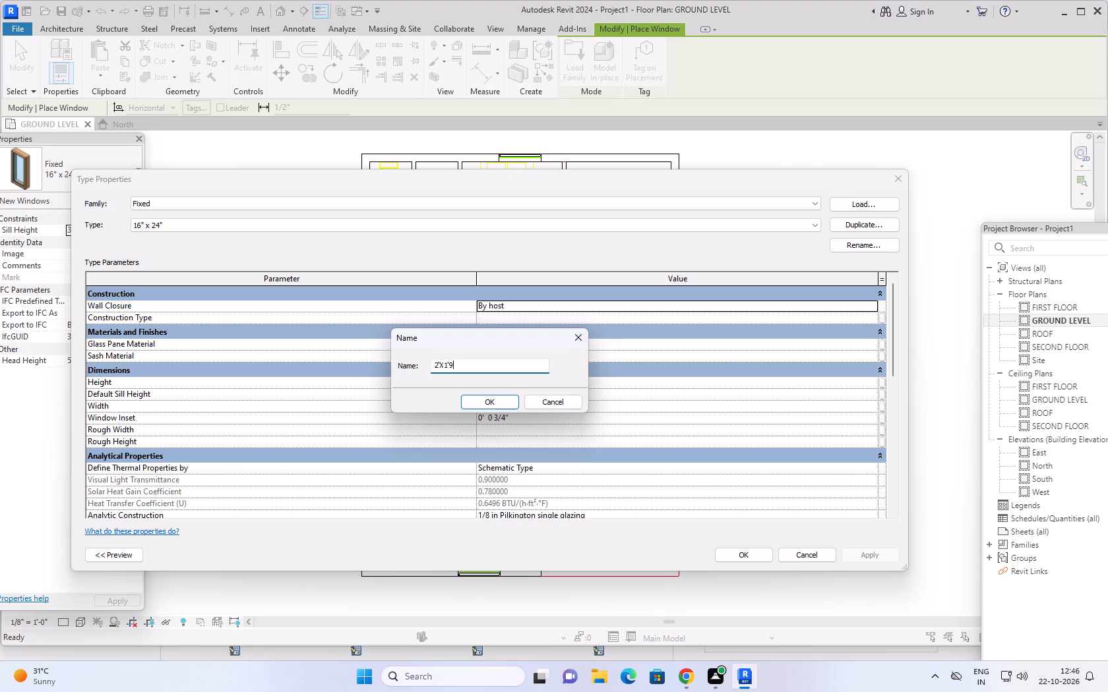
{"action": "key", "text": "shift+quotedbl"}
{"action": "left_click", "coordinate": [490, 403]}
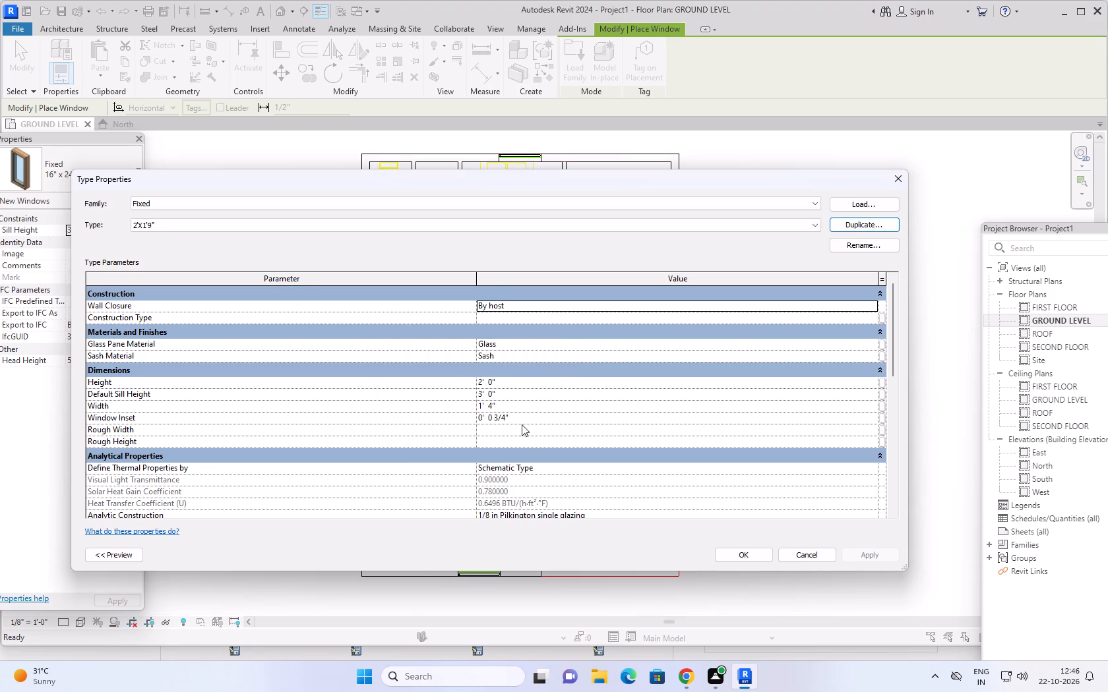
Set the default sill height of the Fixed 2'X1'9" window type to 7'.
{"action": "left_click", "coordinate": [520, 391]}
{"action": "key", "text": "2"}
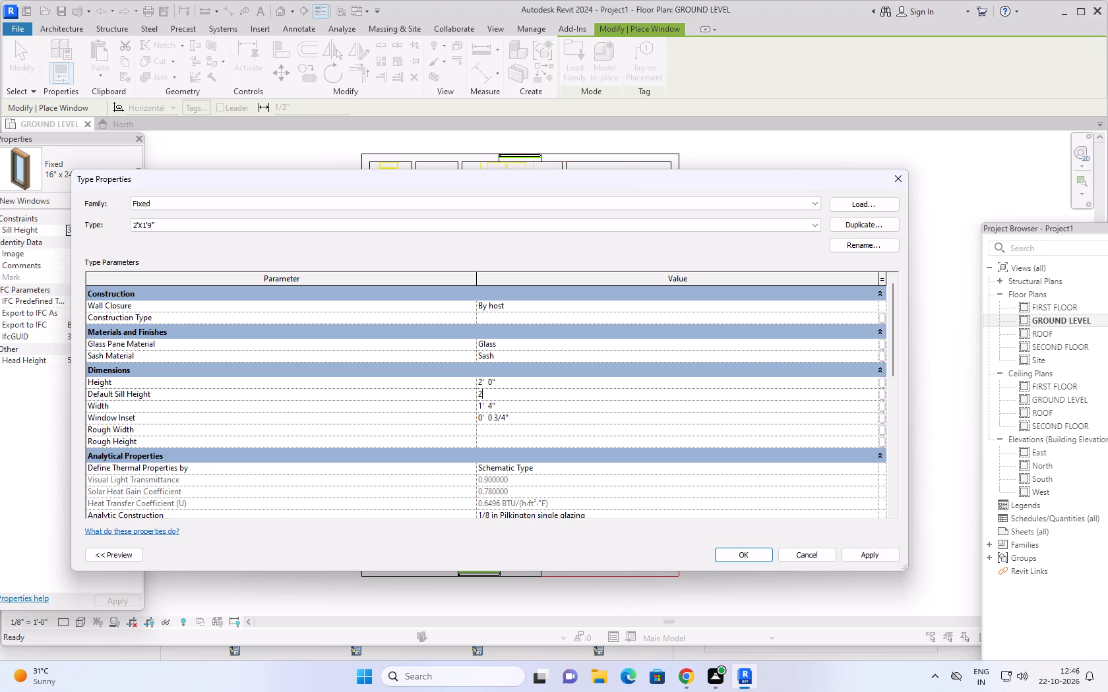
{"action": "key", "text": "7"}
{"action": "key", "text": "BackSpace"}
{"action": "key", "text": "BackSpace"}
{"action": "key", "text": "BackSpace"}
{"action": "key", "text": "BackSpace"}
{"action": "key", "text": "BackSpace"}
{"action": "key", "text": "7"}
{"action": "key", "text": "apostrophe"}
{"action": "key", "text": "Return"}
Set the Fixed 2'X1'9" window type's width to 2' and its height to 1'9", and accept the type properties.
{"action": "left_click", "coordinate": [526, 405]}
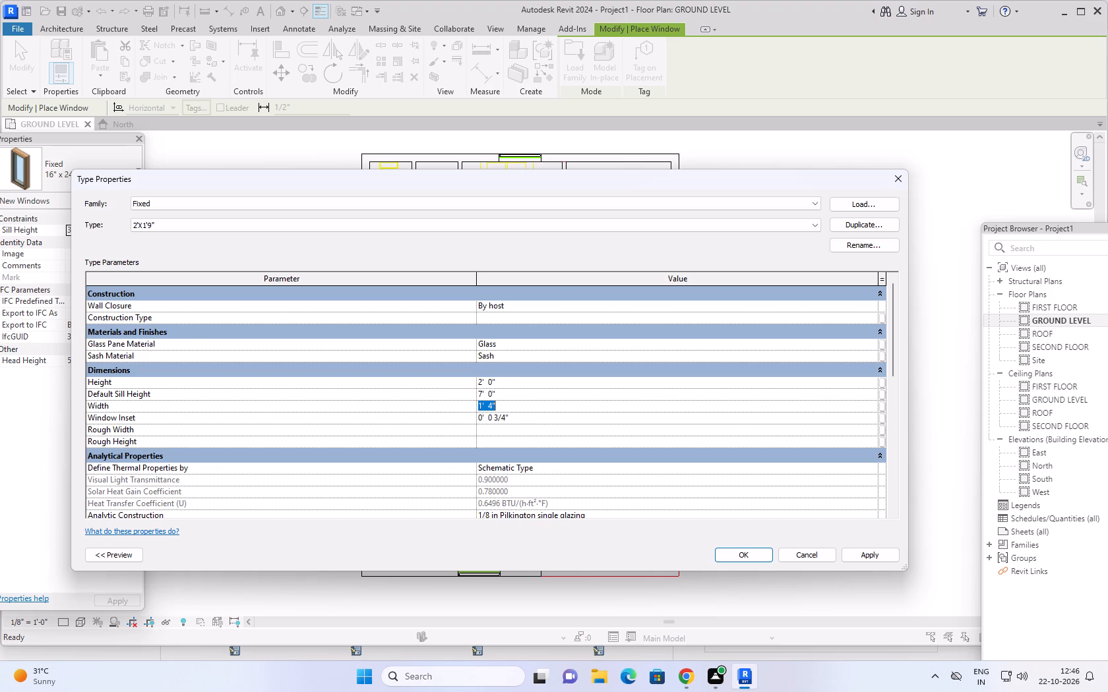
{"action": "key", "text": "2"}
{"action": "key", "text": "apostrophe"}
{"action": "key", "text": "Return"}
{"action": "left_click", "coordinate": [520, 380]}
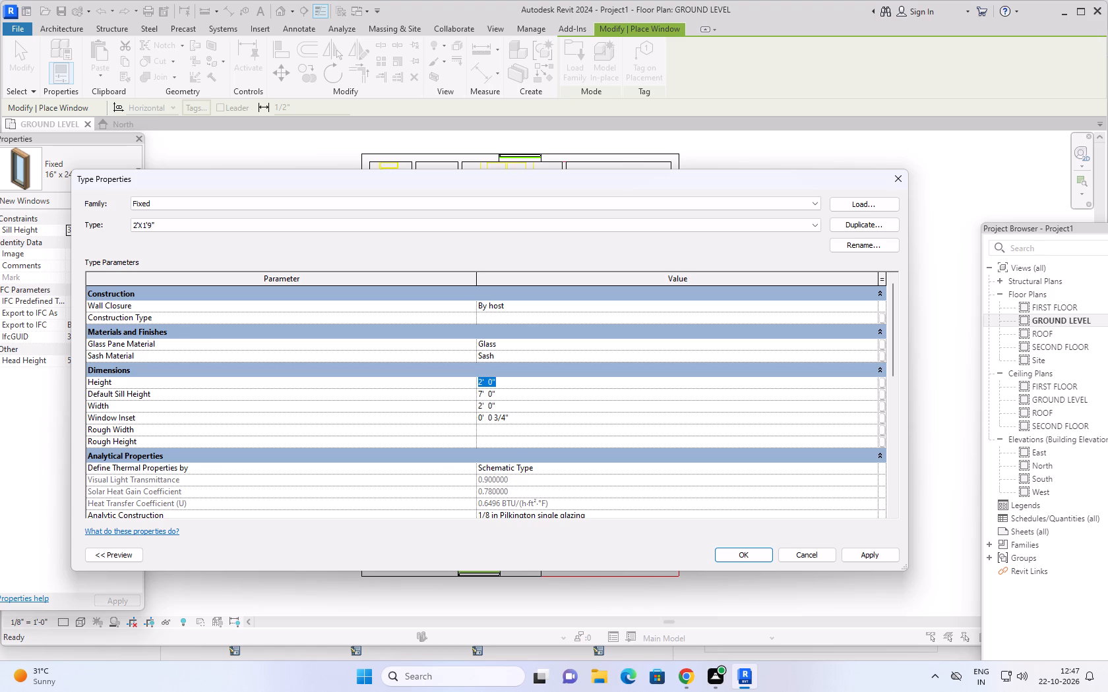
{"action": "type", "text": "1'9"}
{"action": "key", "text": "shift+quotedbl"}
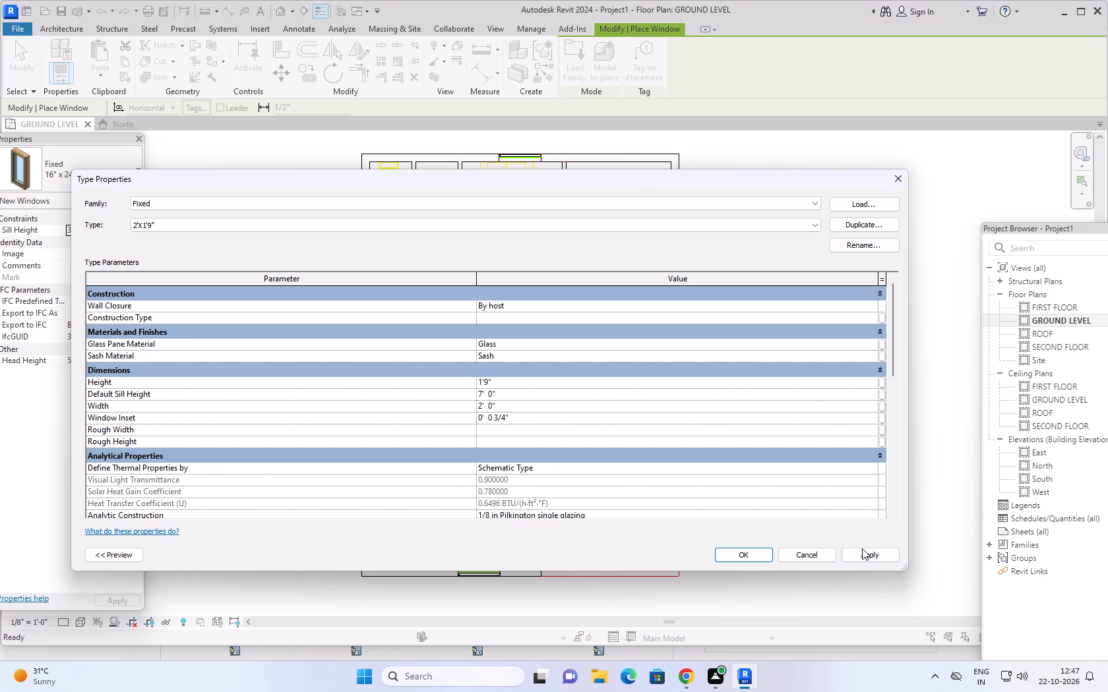
{"action": "left_click", "coordinate": [867, 554]}
{"action": "left_click", "coordinate": [750, 558]}
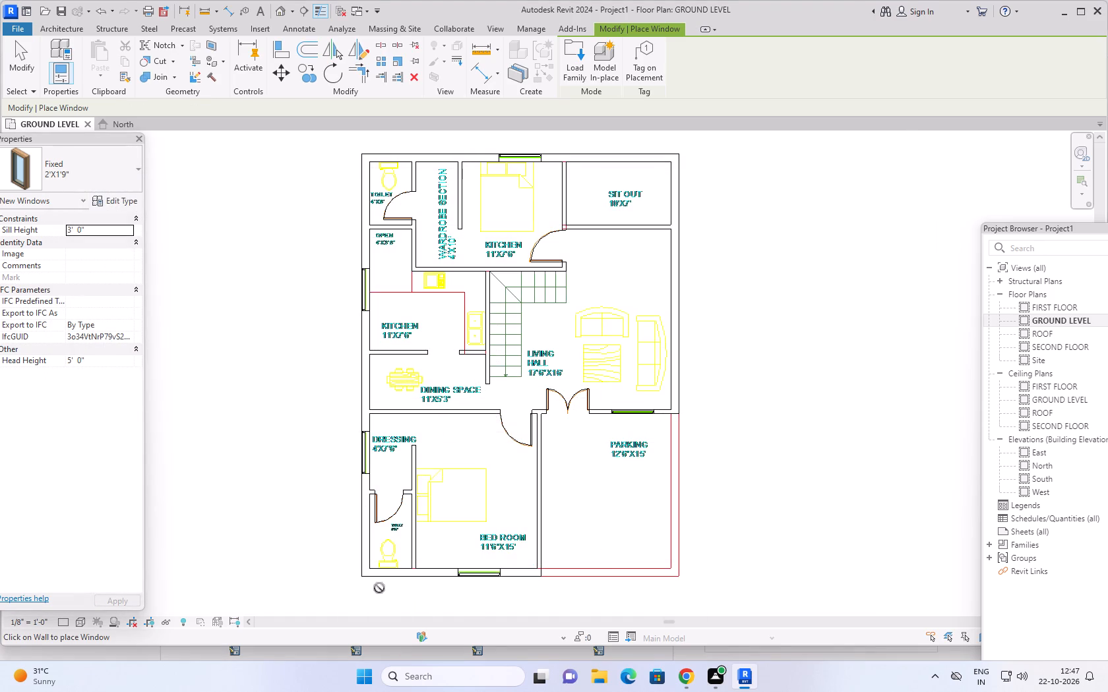
Place a Fixed 2'X1'9" window in the outer wall of the toilet beside the bedroom.
{"action": "scroll", "coordinate": [375, 588], "scroll_direction": "up", "scroll_amount": 8}
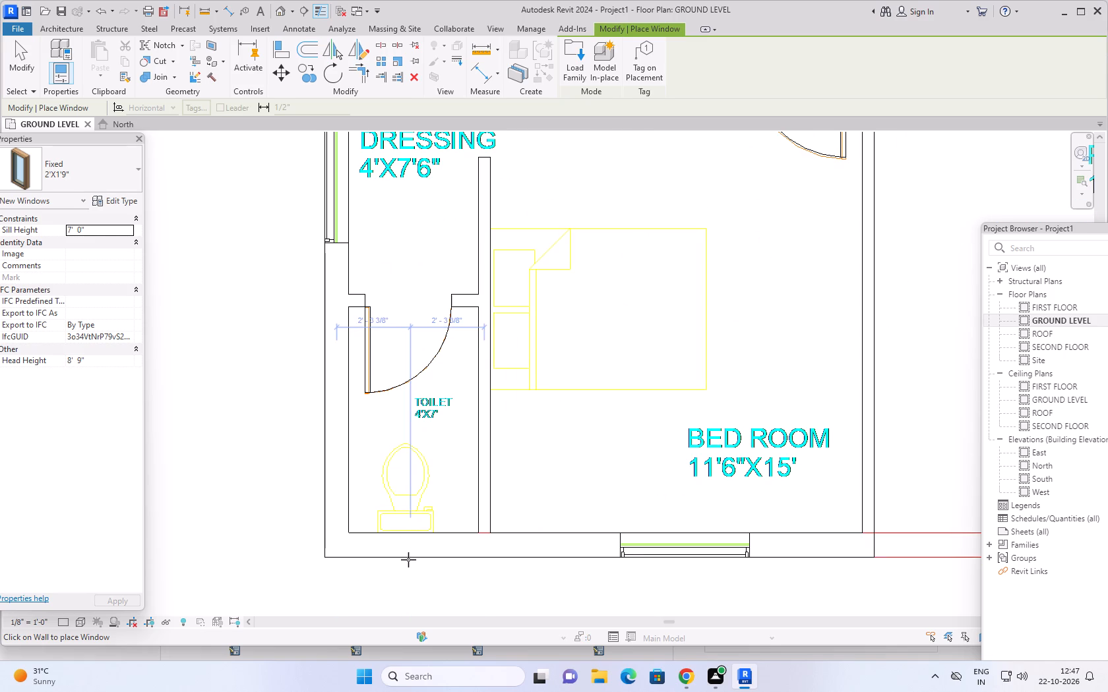
{"action": "scroll", "coordinate": [408, 560], "scroll_direction": "down", "scroll_amount": 6}
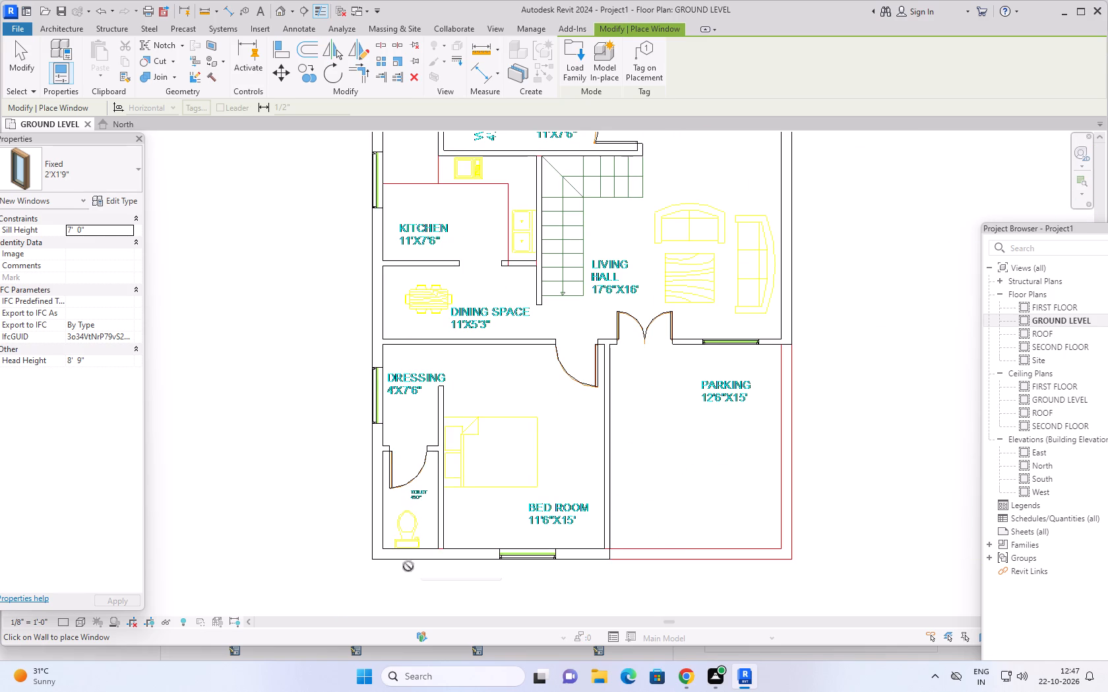
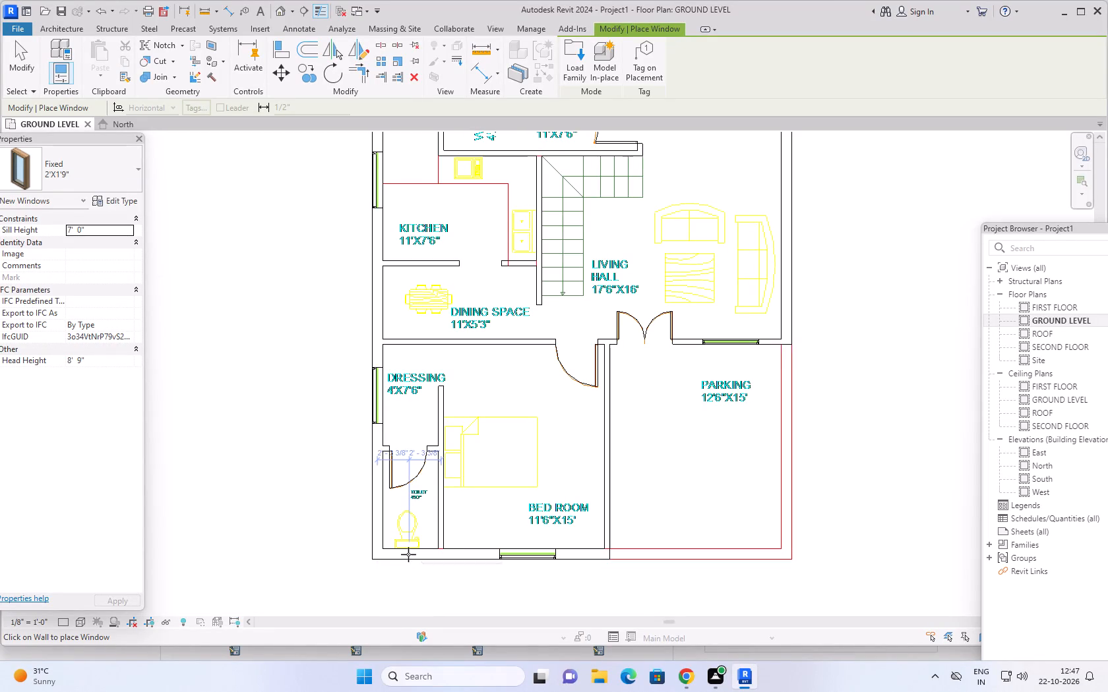
Place a Fixed 2'X1'9" window in the outer wall behind the WC of the bedroom toilet, centred about 2'-3 3/8" from each side wall.
{"action": "scroll", "coordinate": [414, 544], "scroll_direction": "up", "scroll_amount": 1}
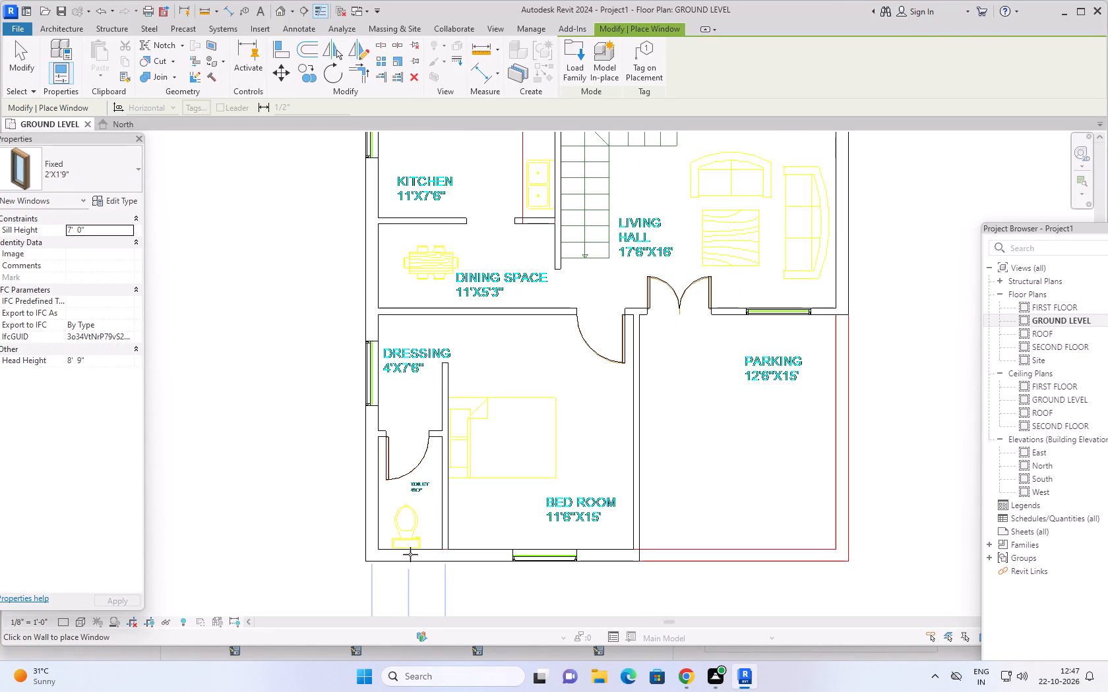
{"action": "left_click", "coordinate": [410, 556]}
Place a Fixed 2'X1'9" window in the outer side wall of the 4'X6' toilet near the wardrobe section, about 2'-6" from the corner.
{"action": "scroll", "coordinate": [441, 581], "scroll_direction": "down", "scroll_amount": 3}
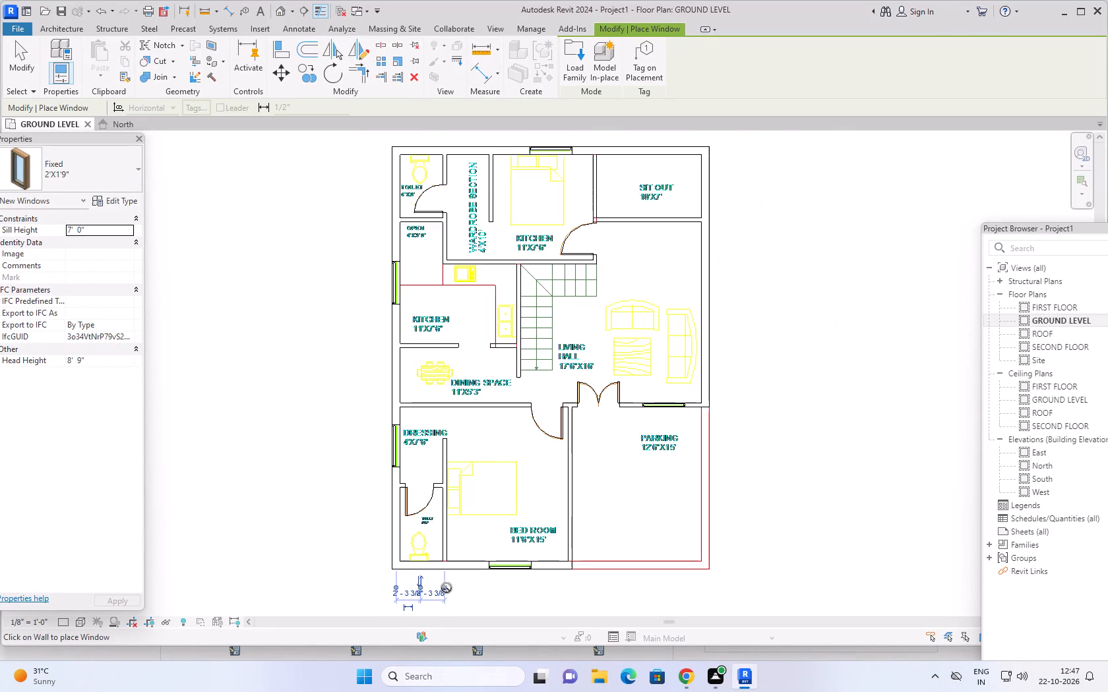
{"action": "scroll", "coordinate": [446, 588], "scroll_direction": "down", "scroll_amount": 2}
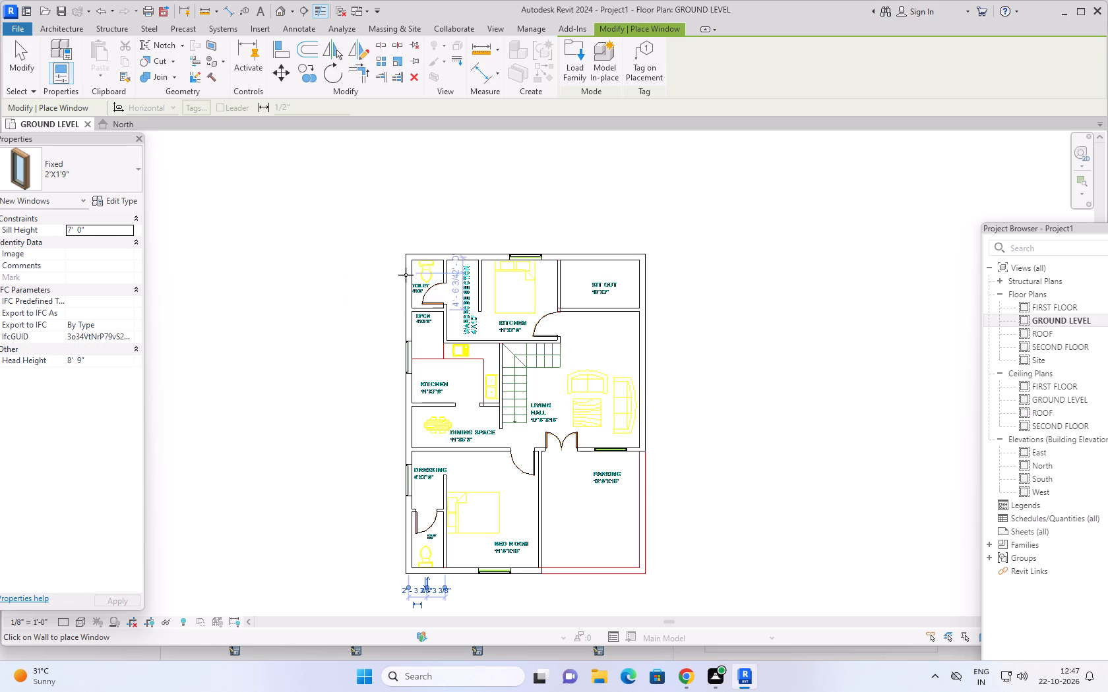
{"action": "scroll", "coordinate": [400, 270], "scroll_direction": "up", "scroll_amount": 7}
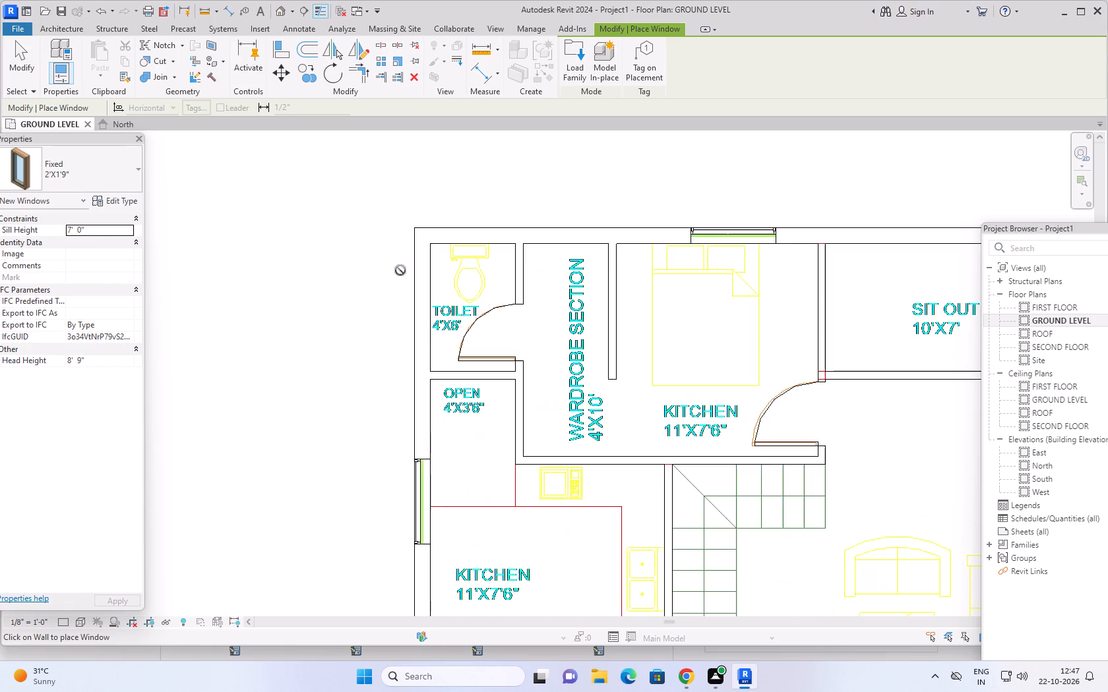
{"action": "scroll", "coordinate": [400, 270], "scroll_direction": "up", "scroll_amount": 4}
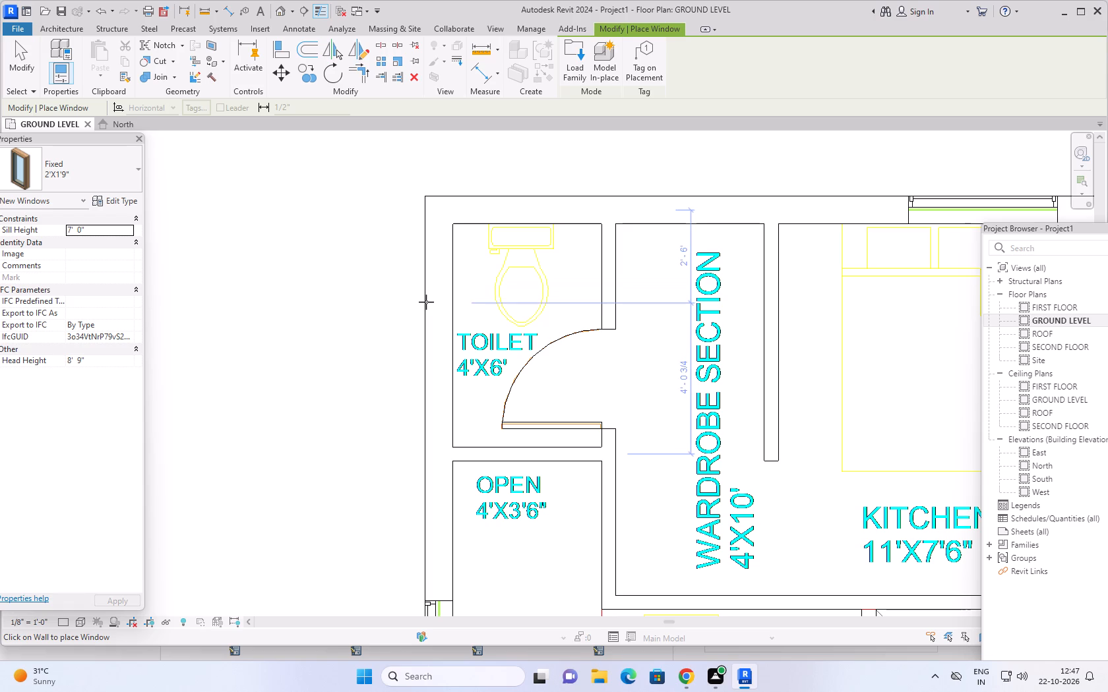
{"action": "left_click", "coordinate": [425, 302]}
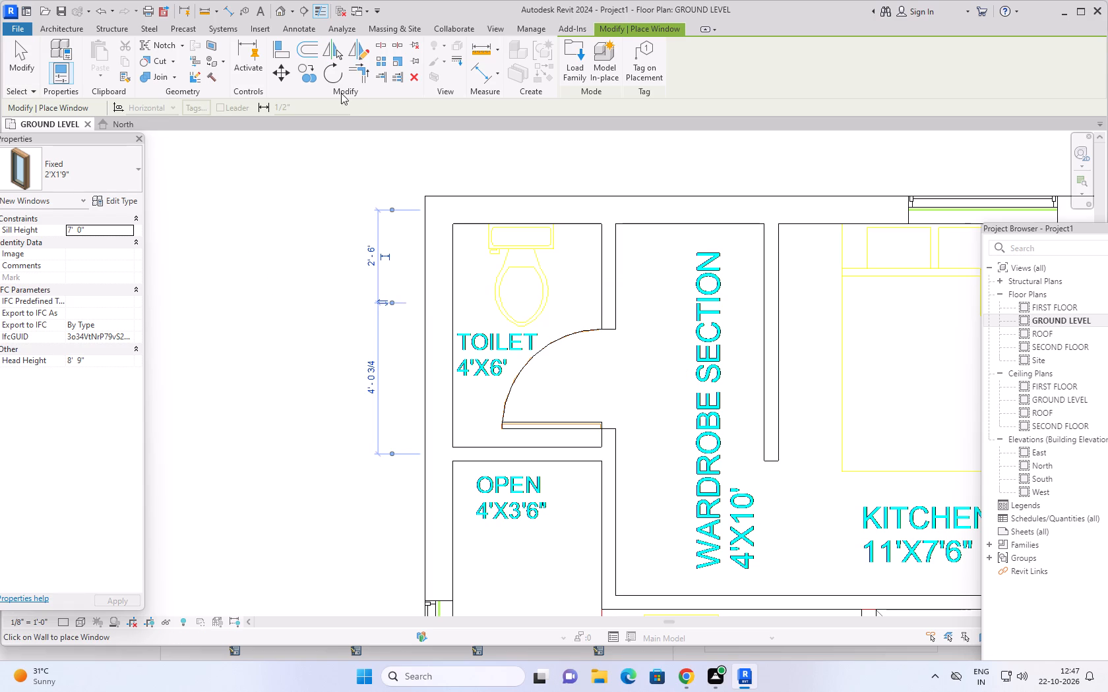
Open the default 3D view of the model.
{"action": "left_click", "coordinate": [276, 11]}
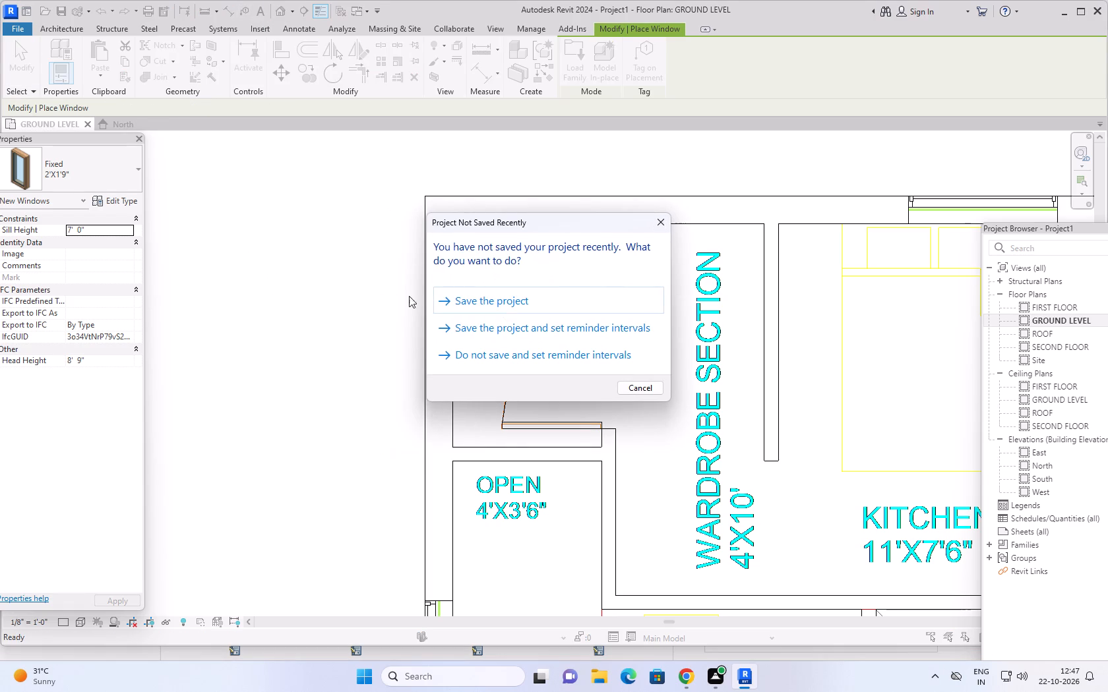
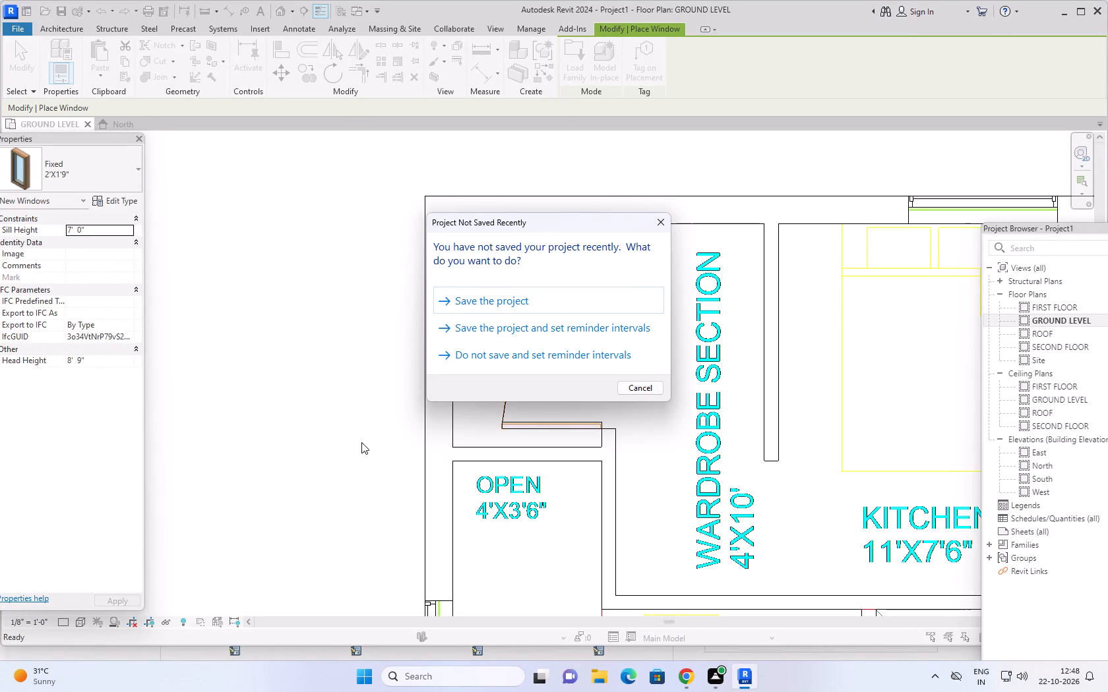
Dismiss the project save reminder without saving or changing the reminder intervals.
{"action": "scroll", "coordinate": [362, 442], "scroll_direction": "down", "scroll_amount": 1}
{"action": "left_click", "coordinate": [655, 223]}
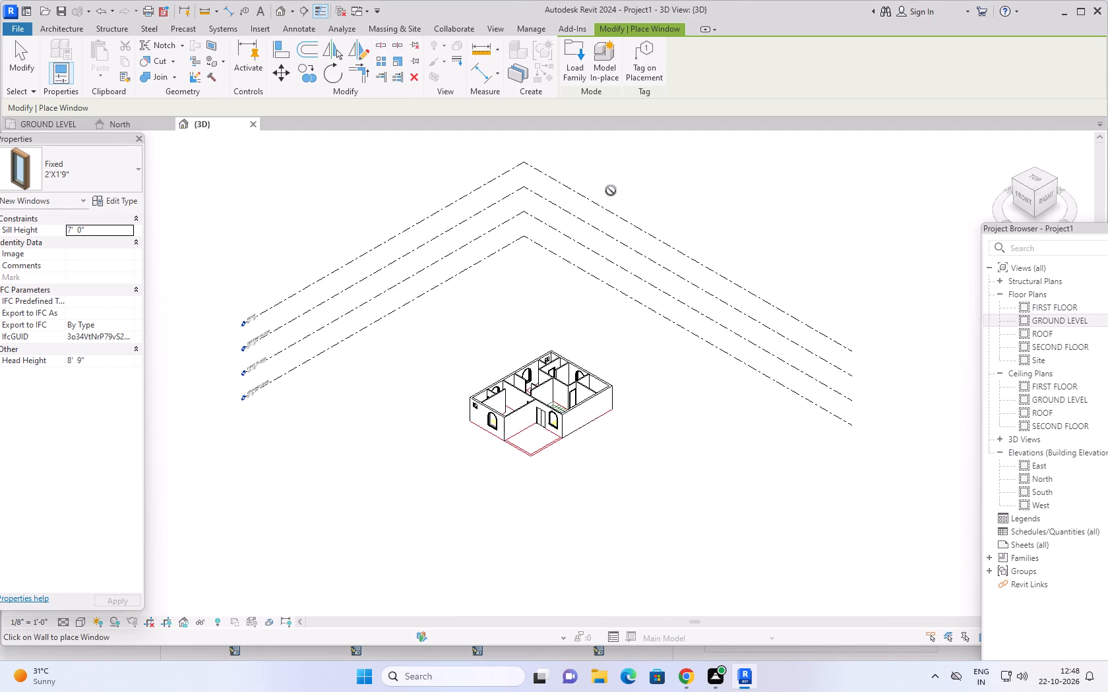
Examine the placed windows and doors in 3D from the front, the left side and above, and end window placement.
{"action": "scroll", "coordinate": [607, 204], "scroll_direction": "down", "scroll_amount": 1}
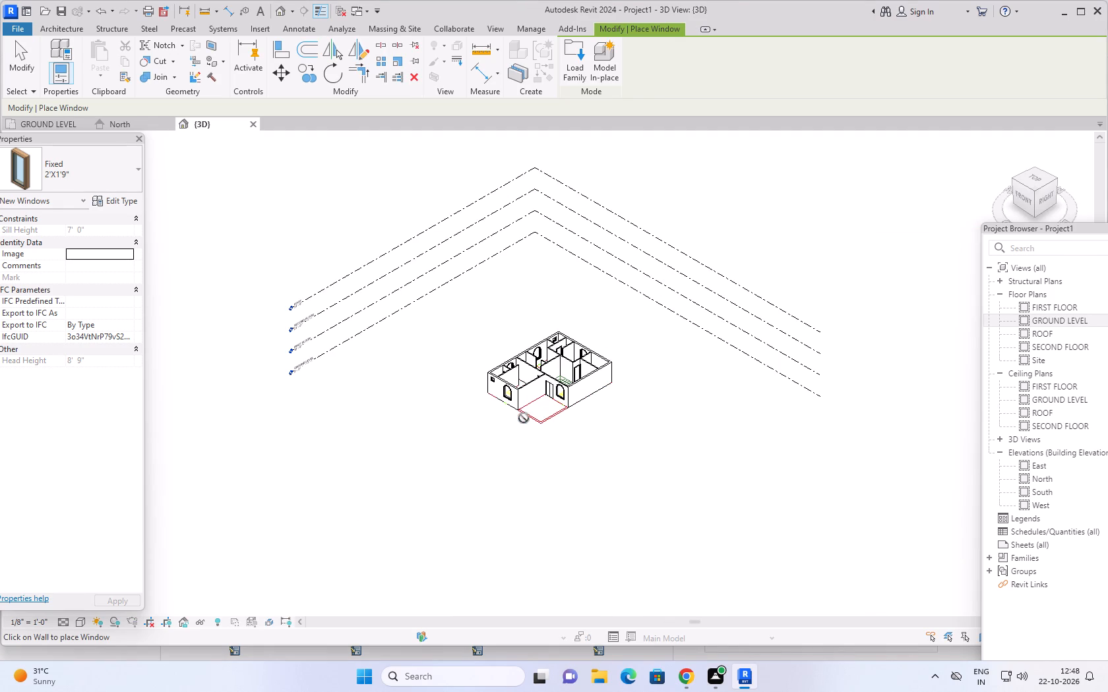
{"action": "scroll", "coordinate": [524, 418], "scroll_direction": "up", "scroll_amount": 8}
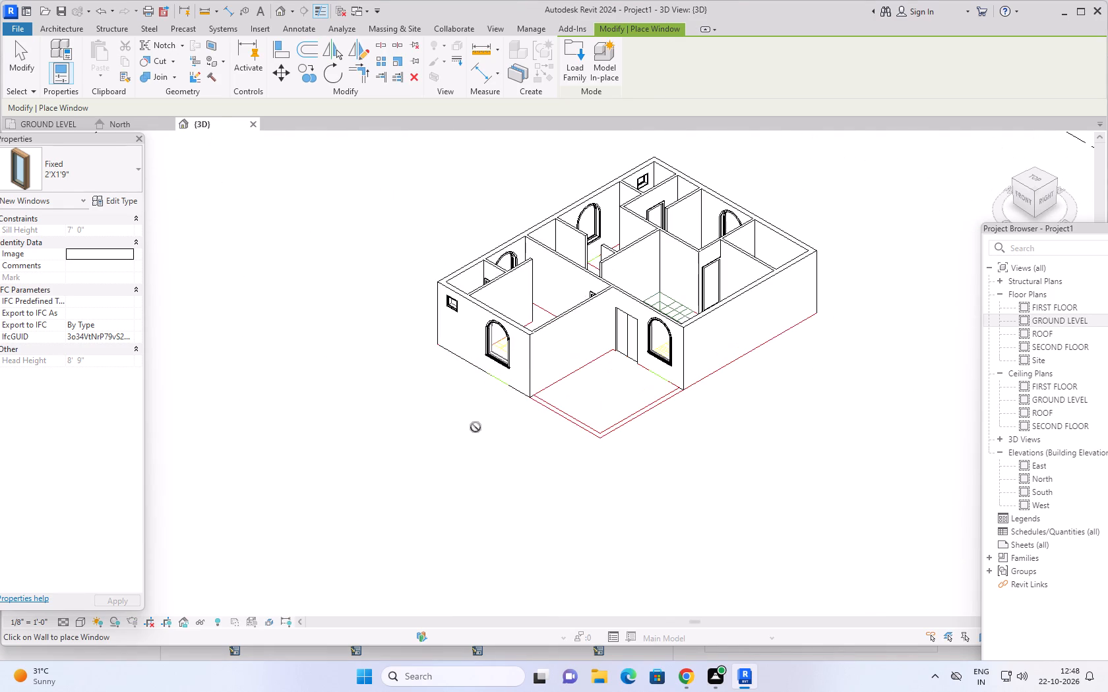
{"action": "middle_click_drag", "start_coordinate": [462, 434], "coordinate": [671, 427], "text": "shift"}
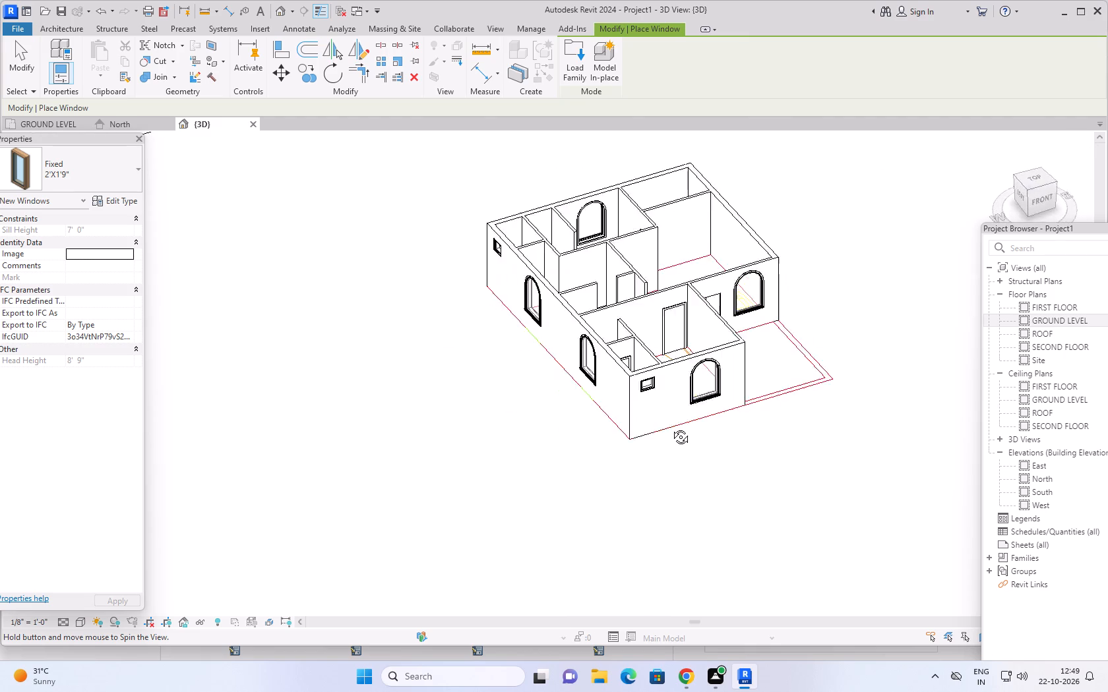
{"action": "middle_click_drag", "start_coordinate": [671, 427], "coordinate": [807, 310], "text": "shift"}
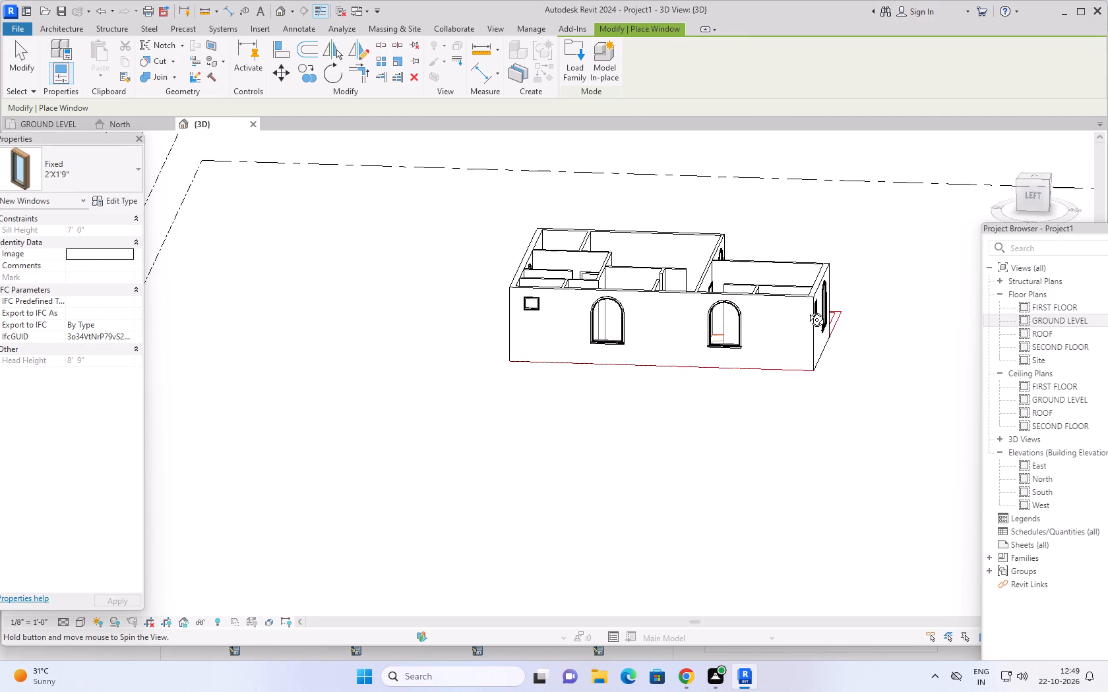
{"action": "middle_click_drag", "start_coordinate": [807, 310], "coordinate": [802, 307], "text": "shift"}
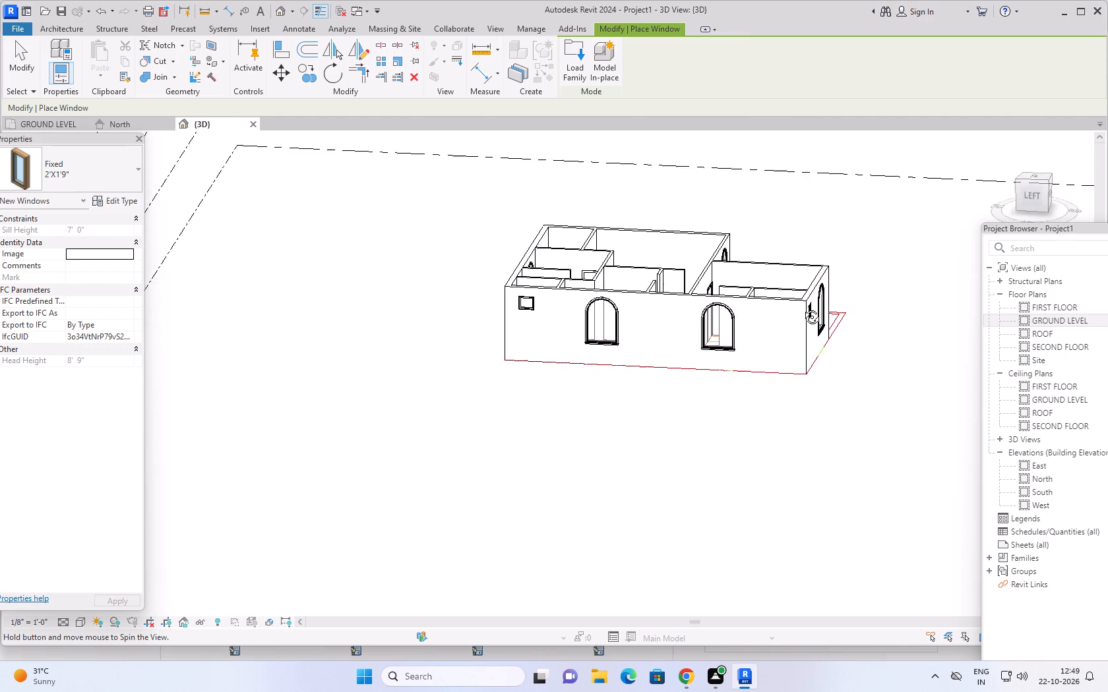
{"action": "middle_click_drag", "start_coordinate": [802, 307], "coordinate": [561, 432], "text": "shift"}
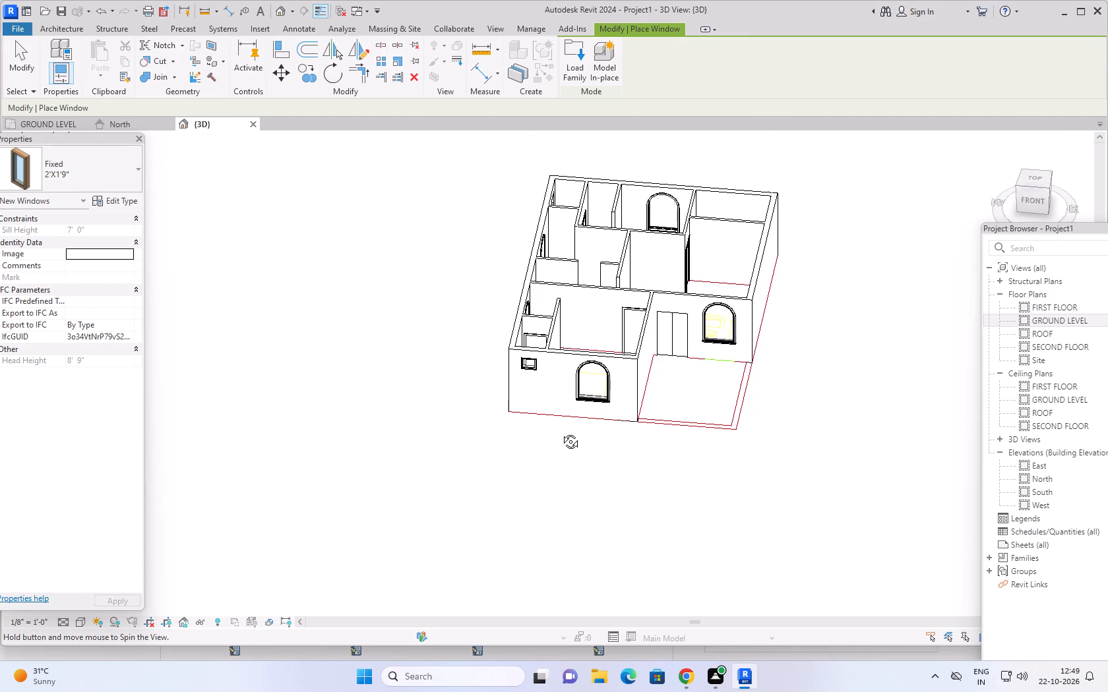
{"action": "middle_click_drag", "start_coordinate": [561, 432], "coordinate": [558, 428], "text": "shift"}
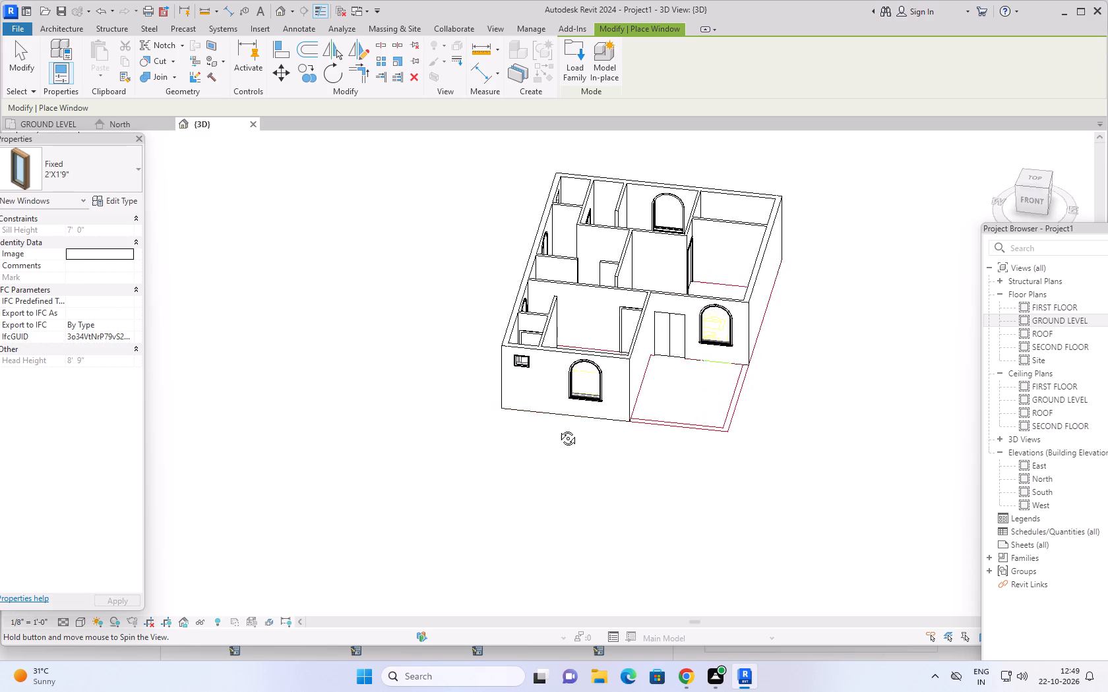
{"action": "middle_click_drag", "start_coordinate": [558, 428], "coordinate": [598, 263], "text": "shift"}
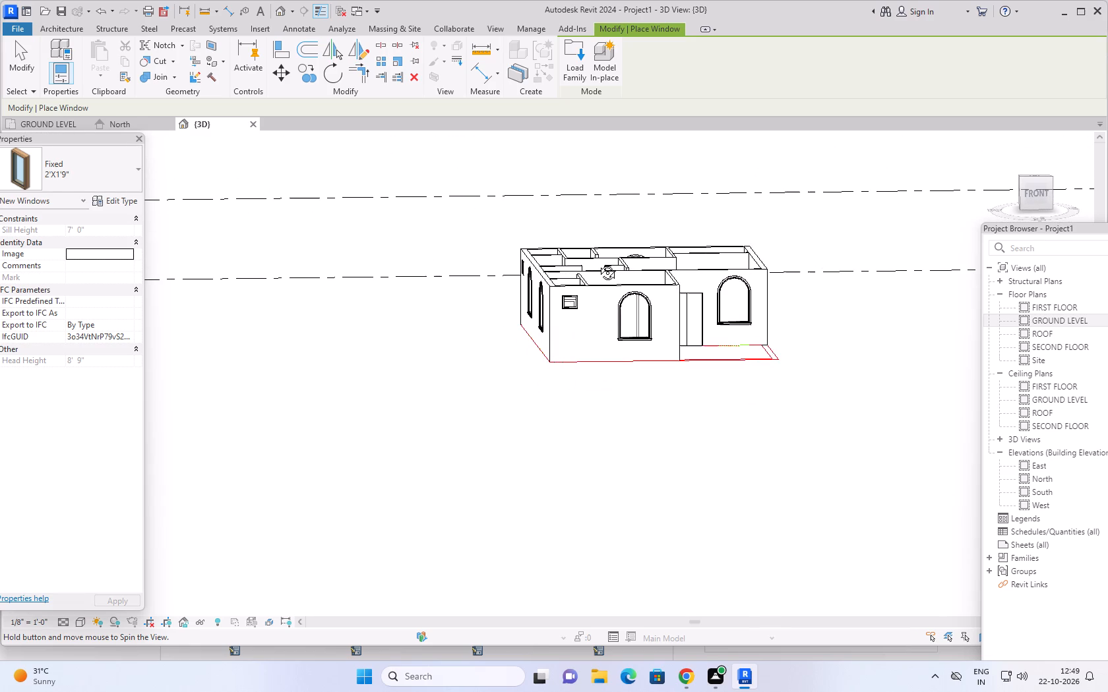
{"action": "middle_click_drag", "start_coordinate": [598, 263], "coordinate": [573, 286], "text": "shift"}
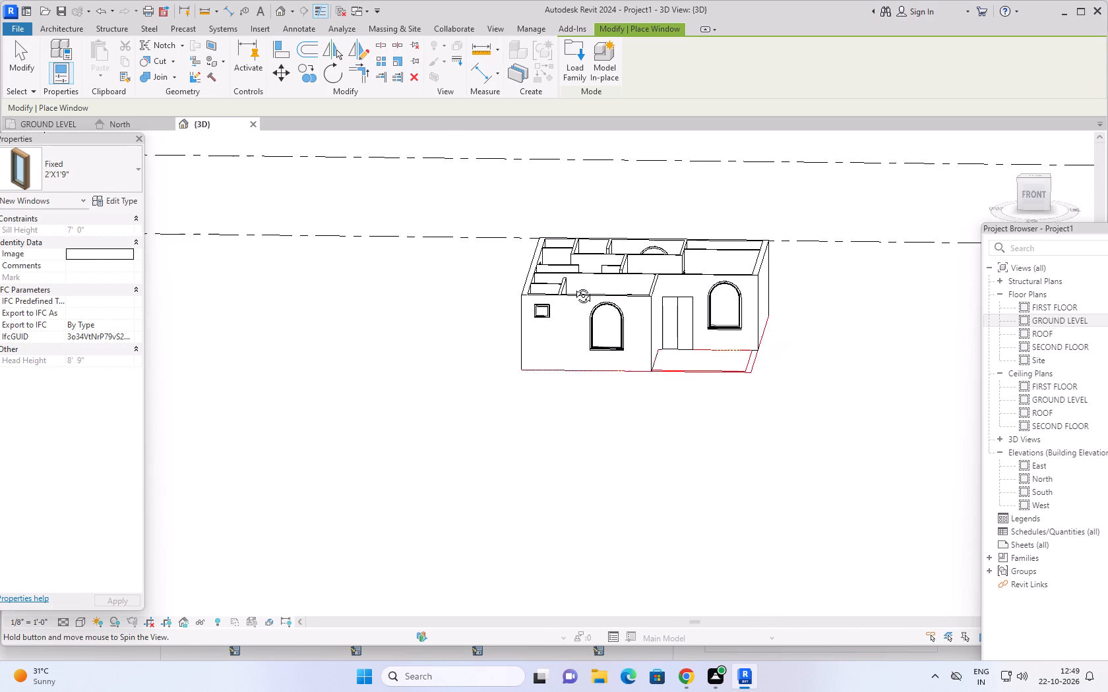
{"action": "middle_click_drag", "start_coordinate": [573, 286], "coordinate": [573, 287], "text": "shift"}
{"action": "scroll", "coordinate": [752, 316], "scroll_direction": "up", "scroll_amount": 3}
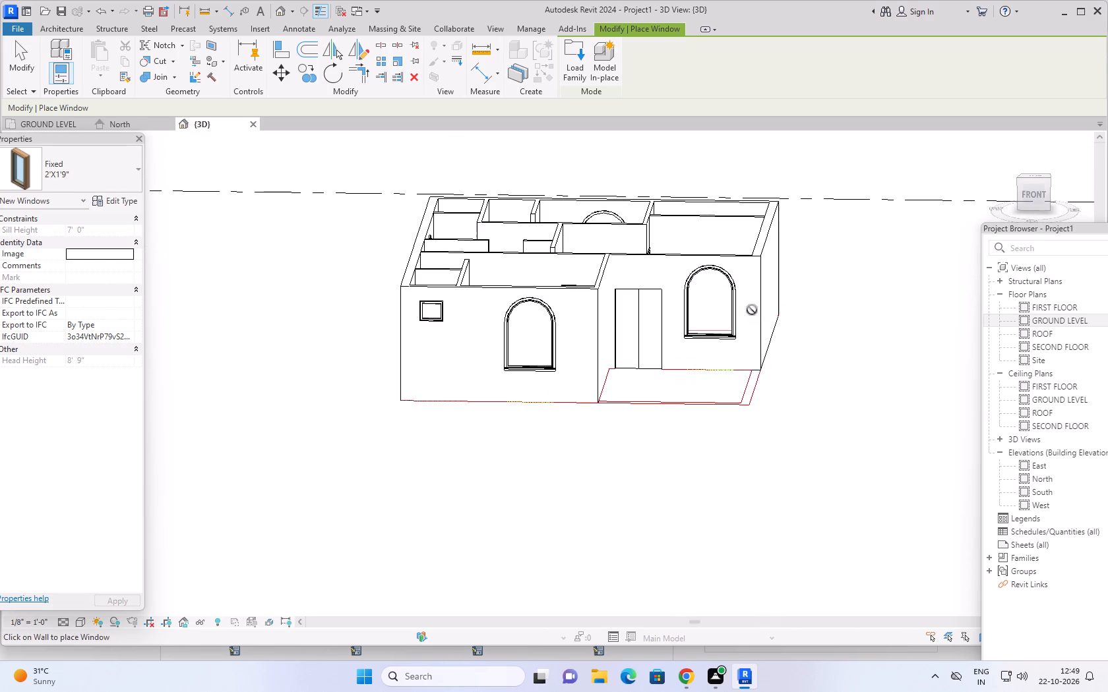
{"action": "key", "text": "Escape"}
{"action": "key", "text": "Escape"}
{"action": "key", "text": "Escape"}
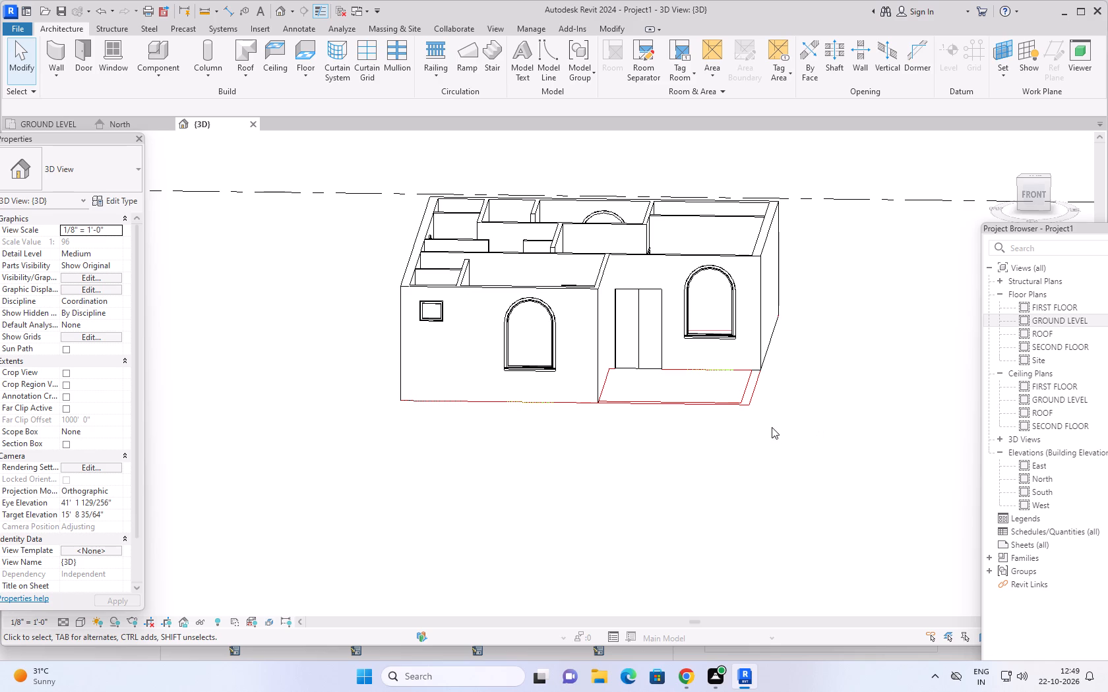
Inspect the front facade with its double entrance door and round-top windows, and the rooms behind it from above.
{"action": "middle_click_drag", "start_coordinate": [764, 422], "coordinate": [744, 425], "text": "shift"}
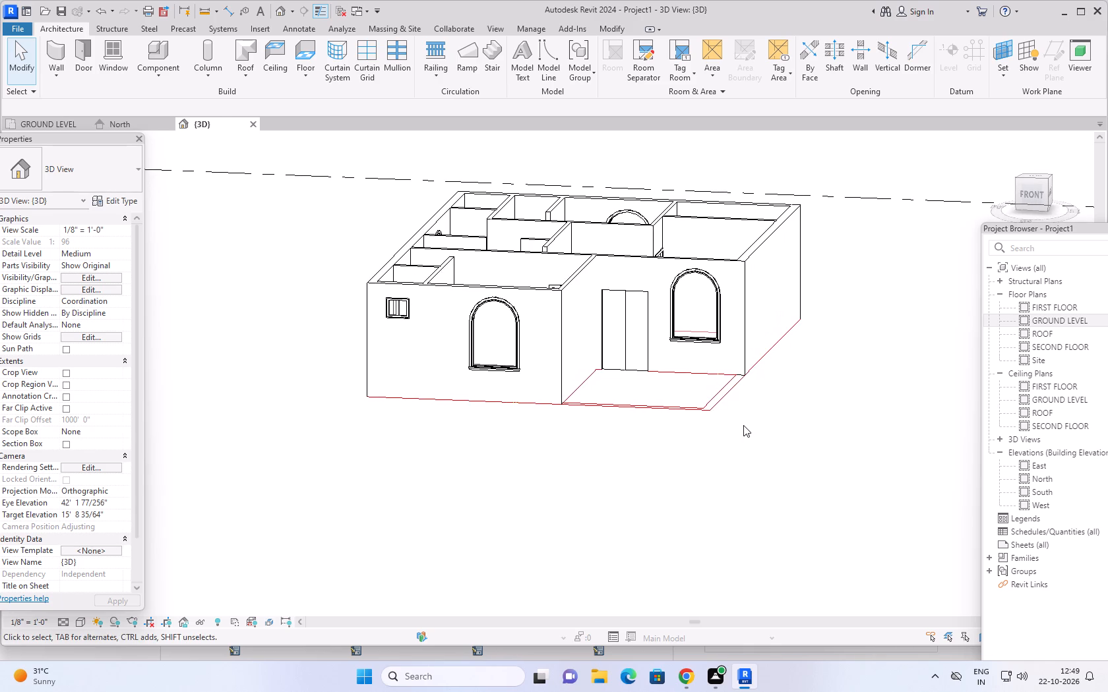
{"action": "scroll", "coordinate": [678, 335], "scroll_direction": "up", "scroll_amount": 2}
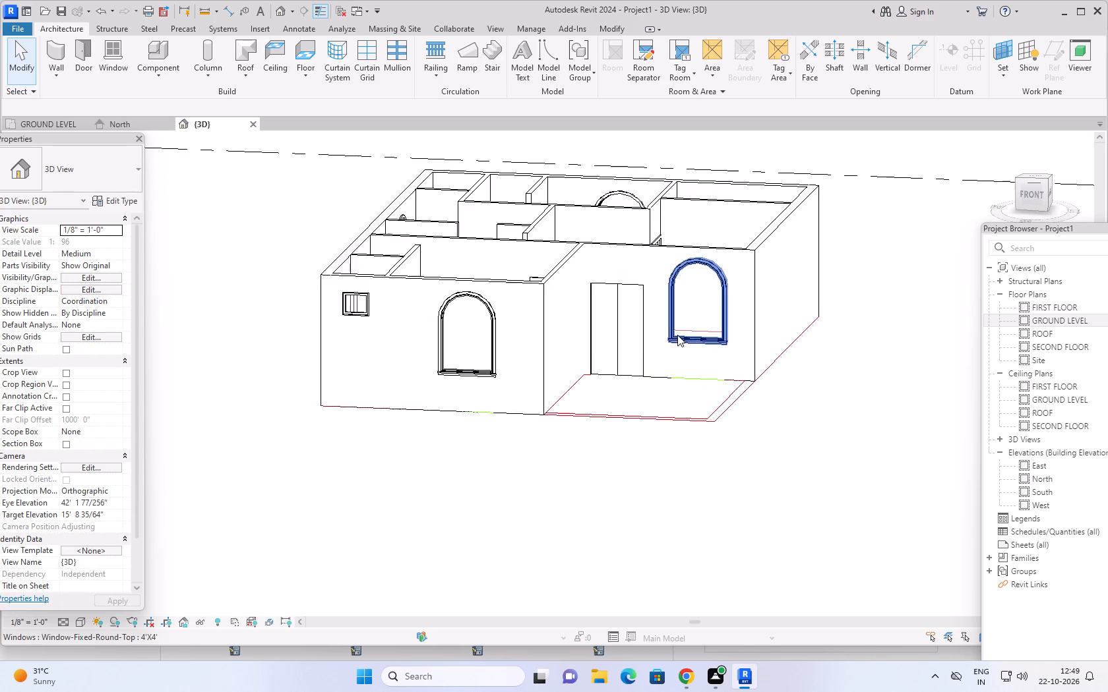
{"action": "scroll", "coordinate": [677, 335], "scroll_direction": "up", "scroll_amount": 2}
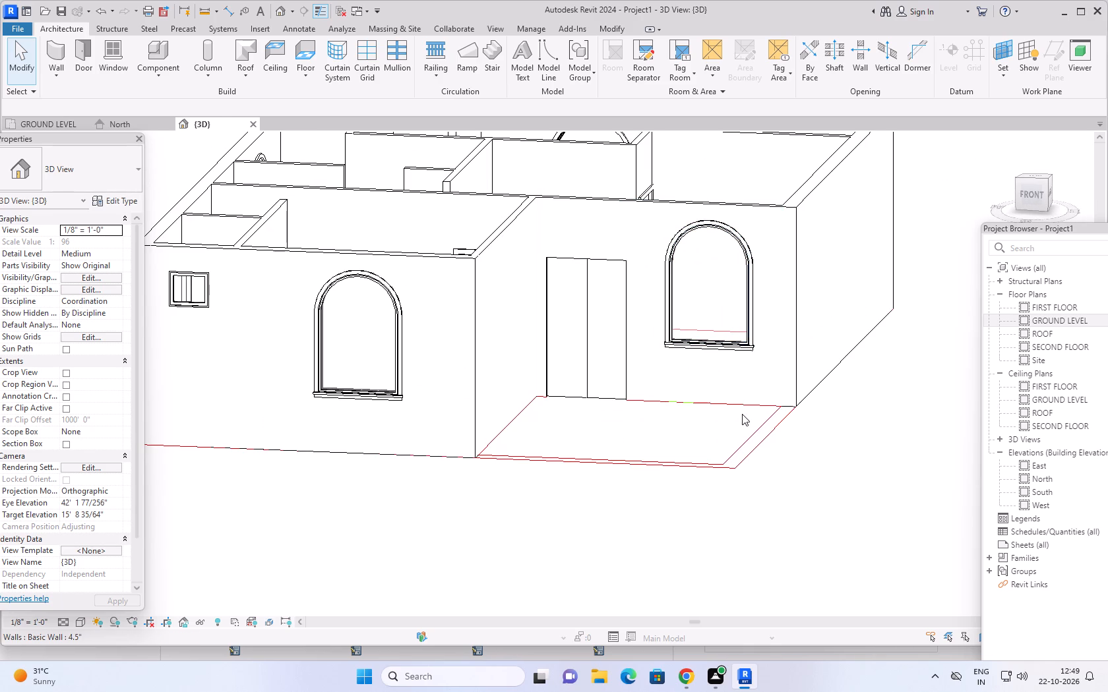
{"action": "scroll", "coordinate": [740, 437], "scroll_direction": "down", "scroll_amount": 3}
{"action": "middle_click_drag", "start_coordinate": [711, 504], "coordinate": [696, 393]}
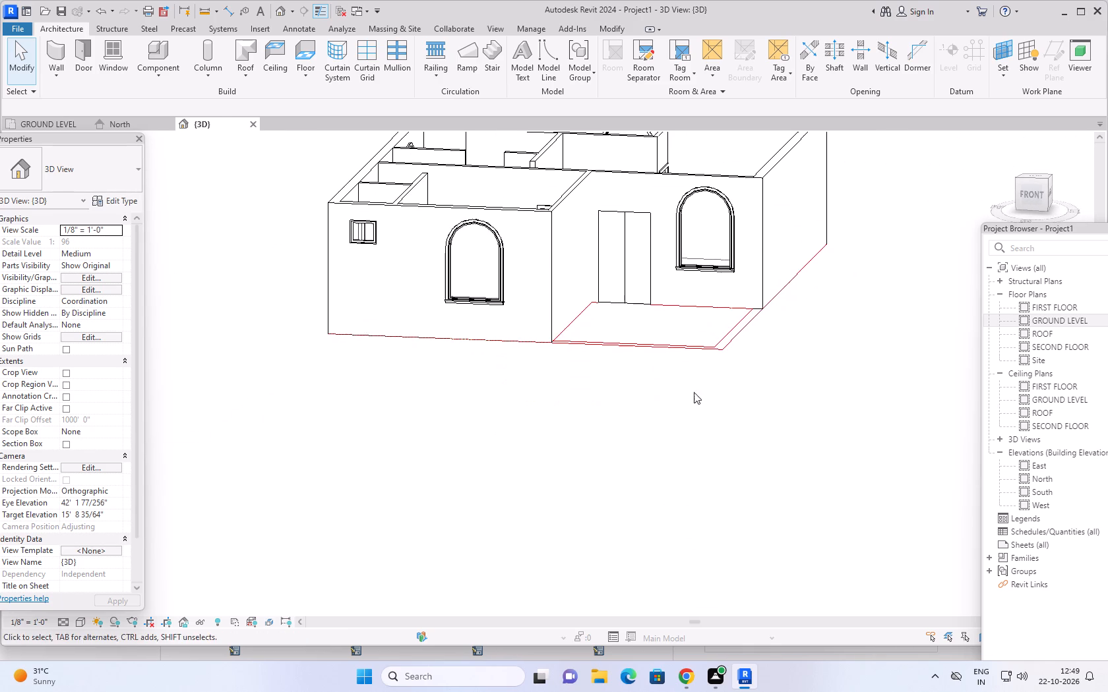
{"action": "middle_click_drag", "start_coordinate": [684, 415], "coordinate": [682, 492], "text": "shift"}
{"action": "middle_click_drag", "start_coordinate": [617, 397], "coordinate": [628, 476], "text": "shift"}
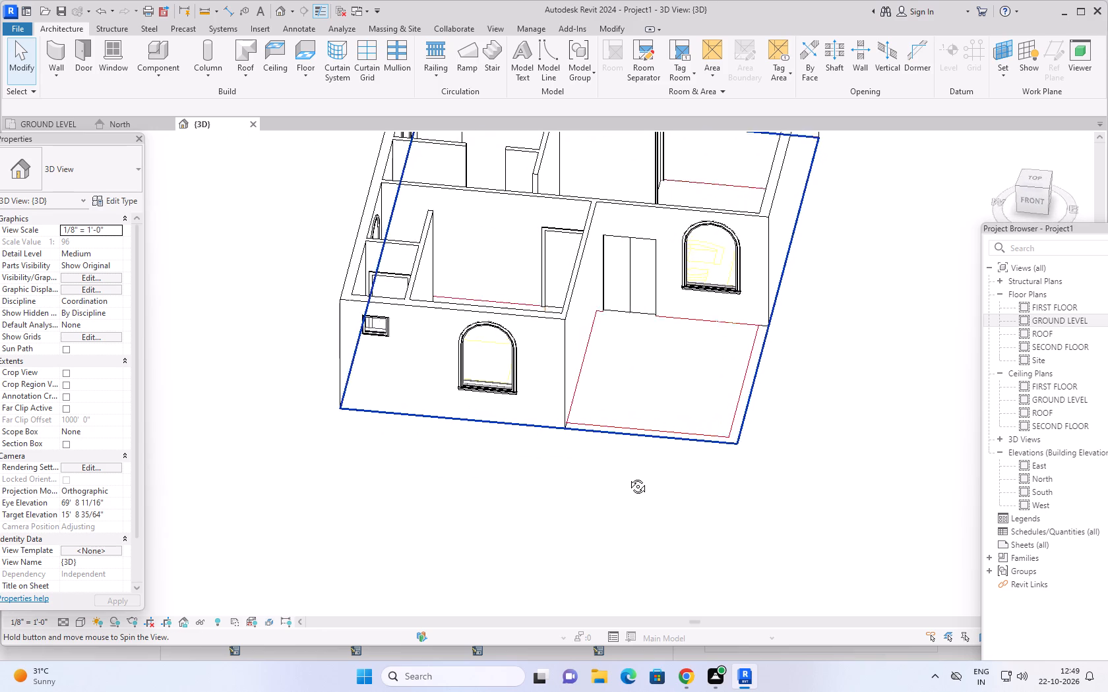
{"action": "middle_click_drag", "start_coordinate": [628, 476], "coordinate": [631, 490], "text": "shift"}
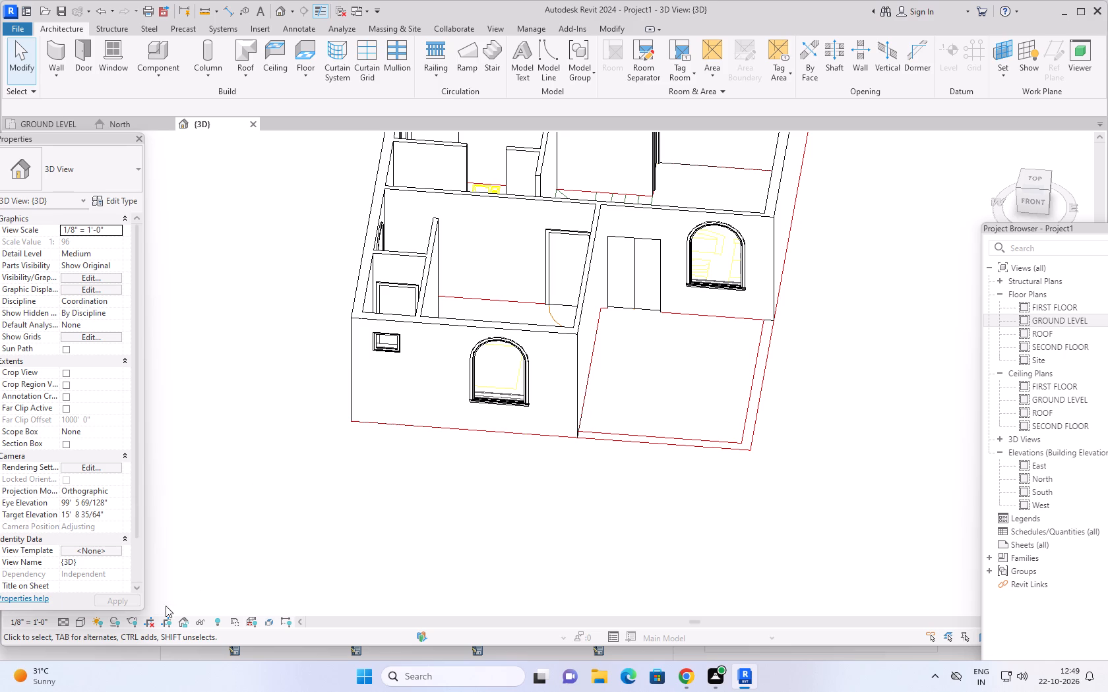
Change the 3D view's visual style to show the walls, doors and windows with material colours and textures.
{"action": "left_click", "coordinate": [82, 618]}
{"action": "left_click", "coordinate": [88, 603]}
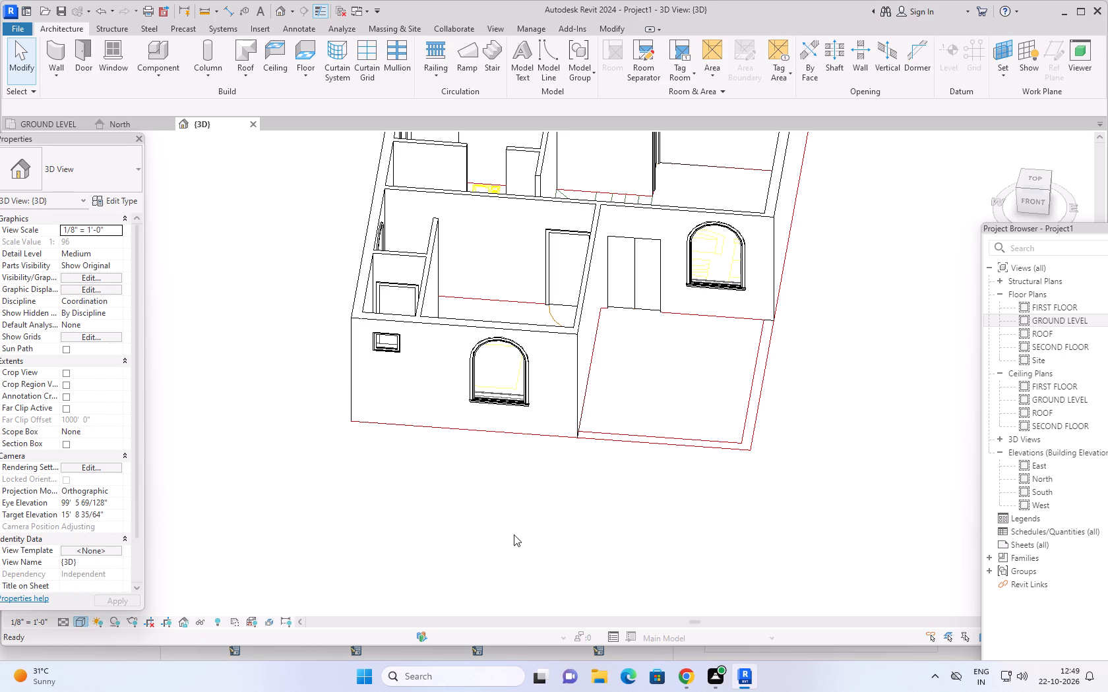
Examine the textured model from the front and both front corners, checking the windows and the entrance door.
{"action": "scroll", "coordinate": [585, 505], "scroll_direction": "down", "scroll_amount": 1}
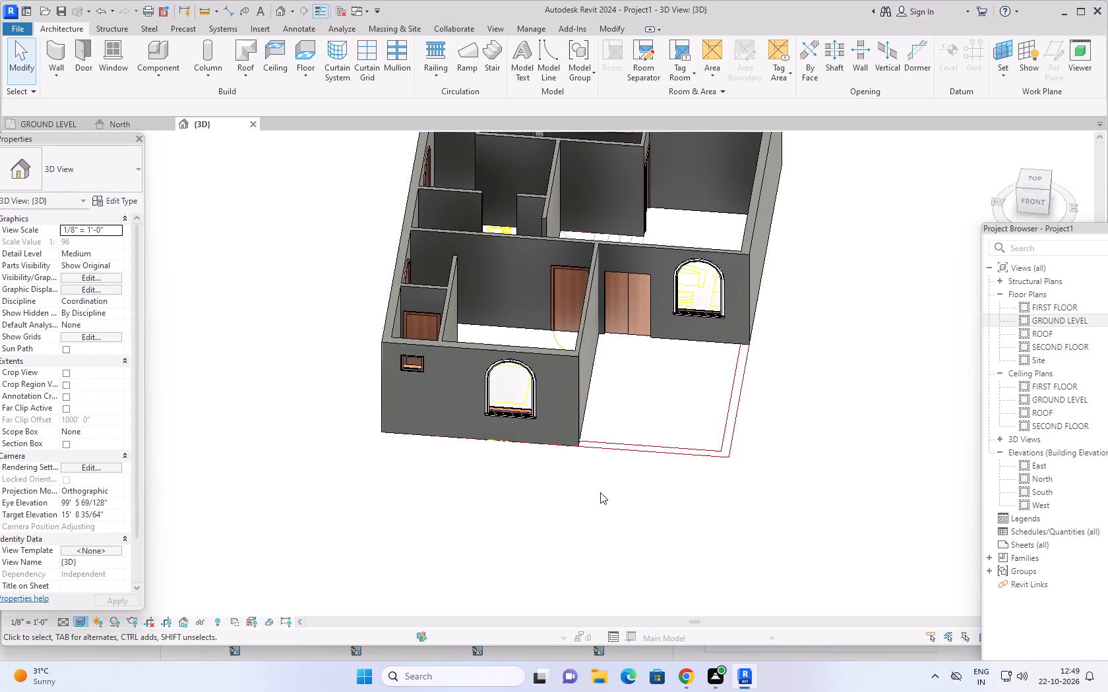
{"action": "middle_click_drag", "start_coordinate": [598, 511], "coordinate": [627, 380], "text": "shift"}
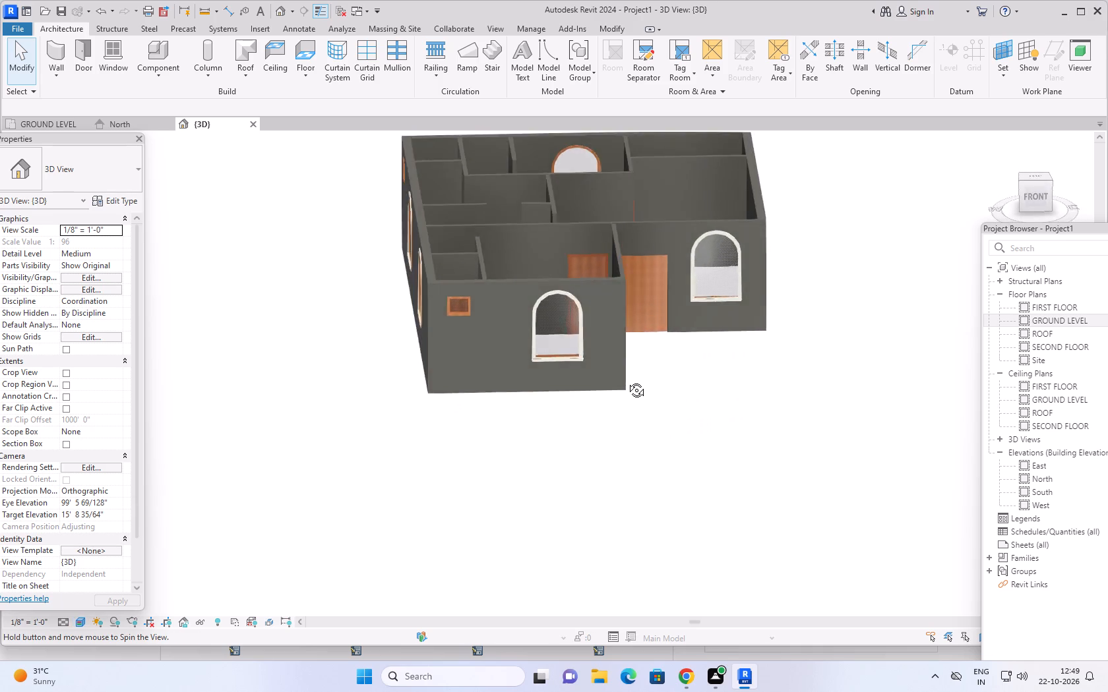
{"action": "middle_click_drag", "start_coordinate": [627, 380], "coordinate": [669, 346], "text": "shift"}
{"action": "middle_click_drag", "start_coordinate": [705, 389], "coordinate": [687, 426]}
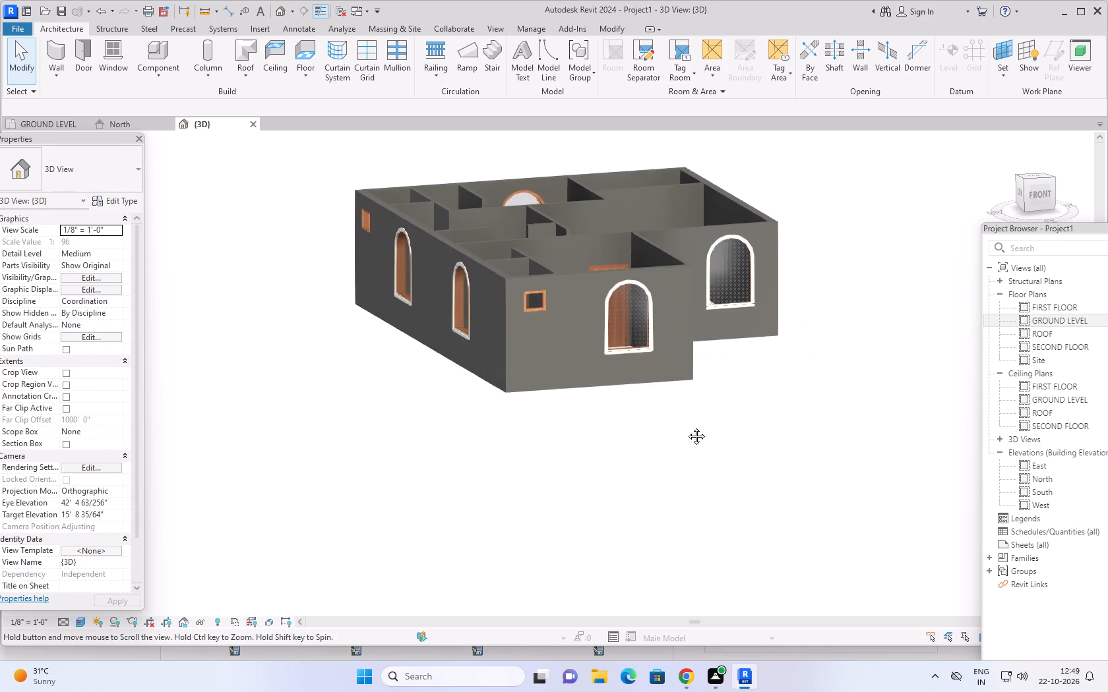
{"action": "middle_click_drag", "start_coordinate": [687, 426], "coordinate": [655, 475]}
{"action": "middle_click_drag", "start_coordinate": [692, 467], "coordinate": [589, 484], "text": "shift"}
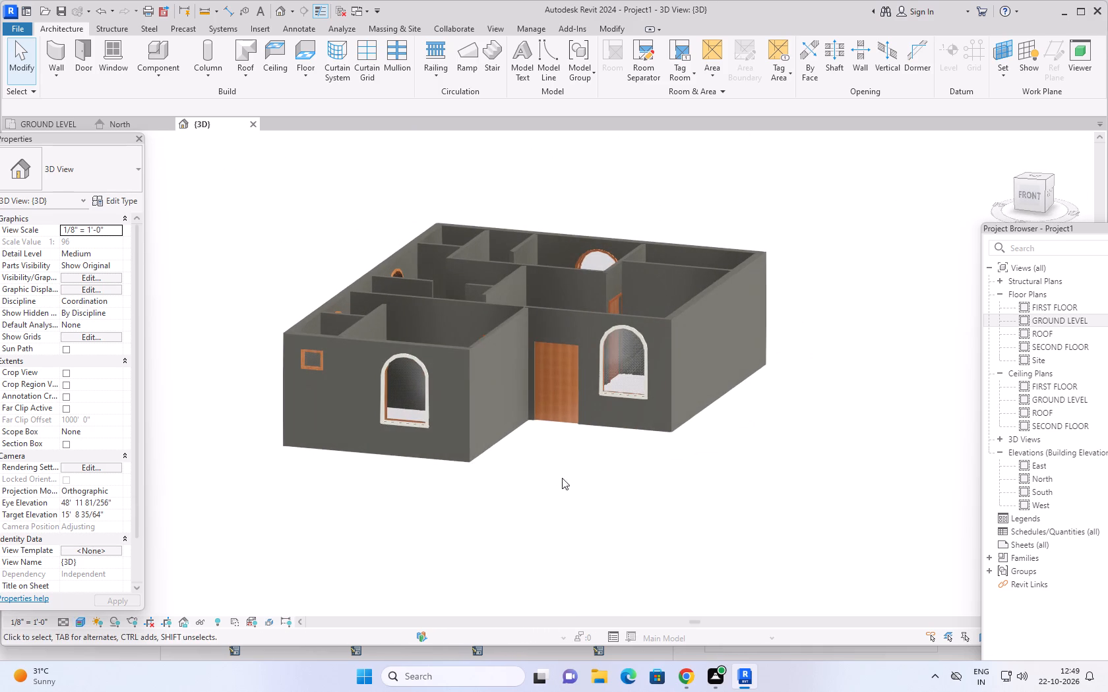
{"action": "scroll", "coordinate": [545, 468], "scroll_direction": "up", "scroll_amount": 1}
{"action": "scroll", "coordinate": [446, 439], "scroll_direction": "up", "scroll_amount": 4}
Select the round-top 4'X4' window beside the small toilet window in the front wall and review its instance properties.
{"action": "left_click", "coordinate": [354, 360]}
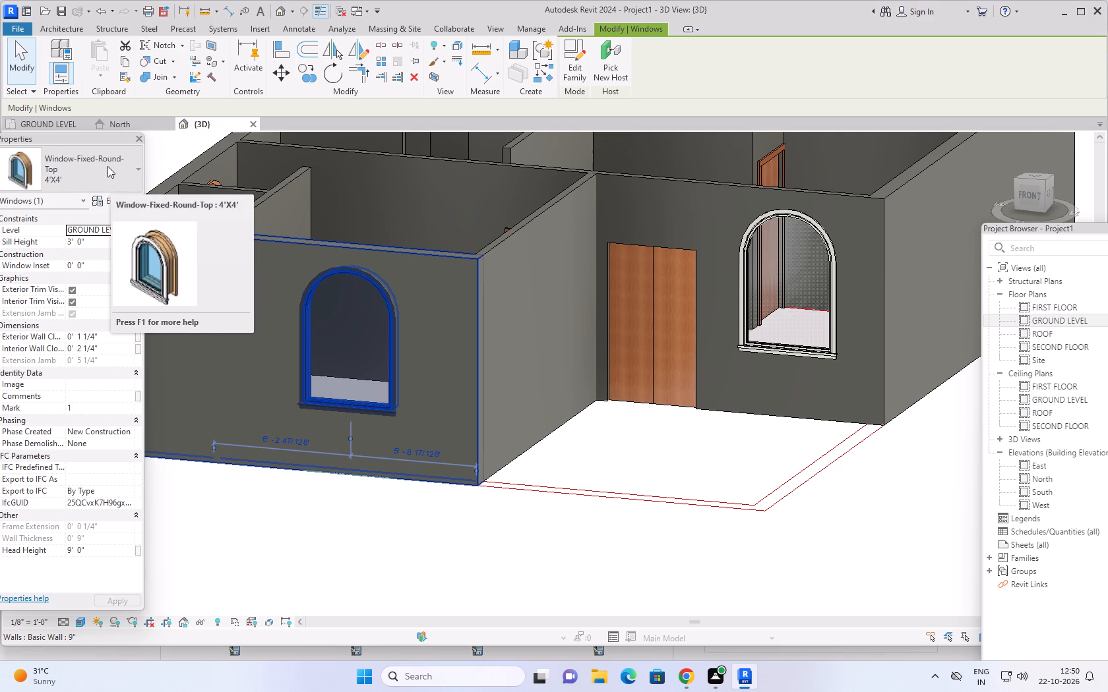
{"action": "scroll", "coordinate": [109, 169], "scroll_direction": "down", "scroll_amount": 1}
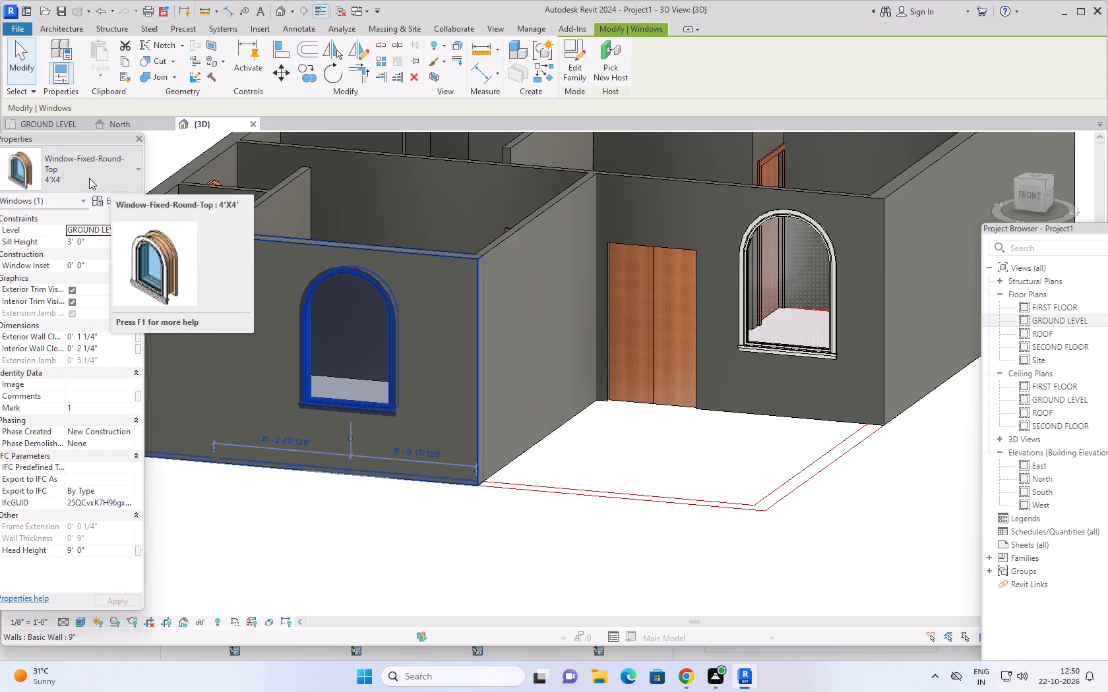
{"action": "left_click", "coordinate": [89, 178]}
{"action": "left_click", "coordinate": [89, 178]}
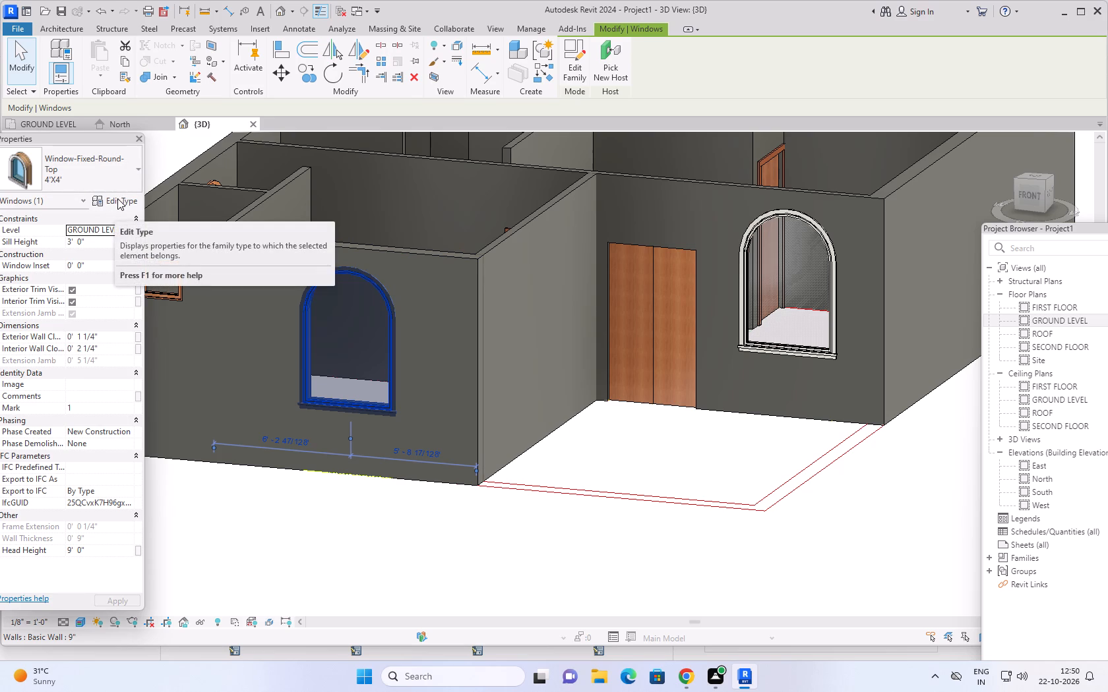
{"action": "scroll", "coordinate": [314, 518], "scroll_direction": "down", "scroll_amount": 3}
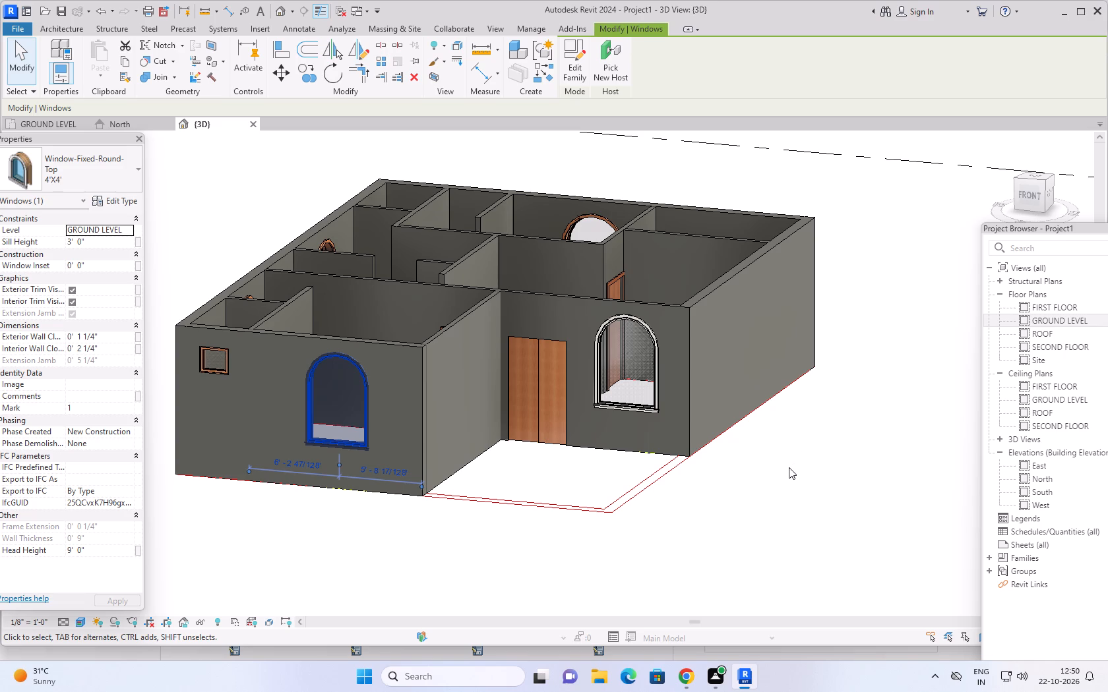
{"action": "scroll", "coordinate": [789, 467], "scroll_direction": "up", "scroll_amount": 2}
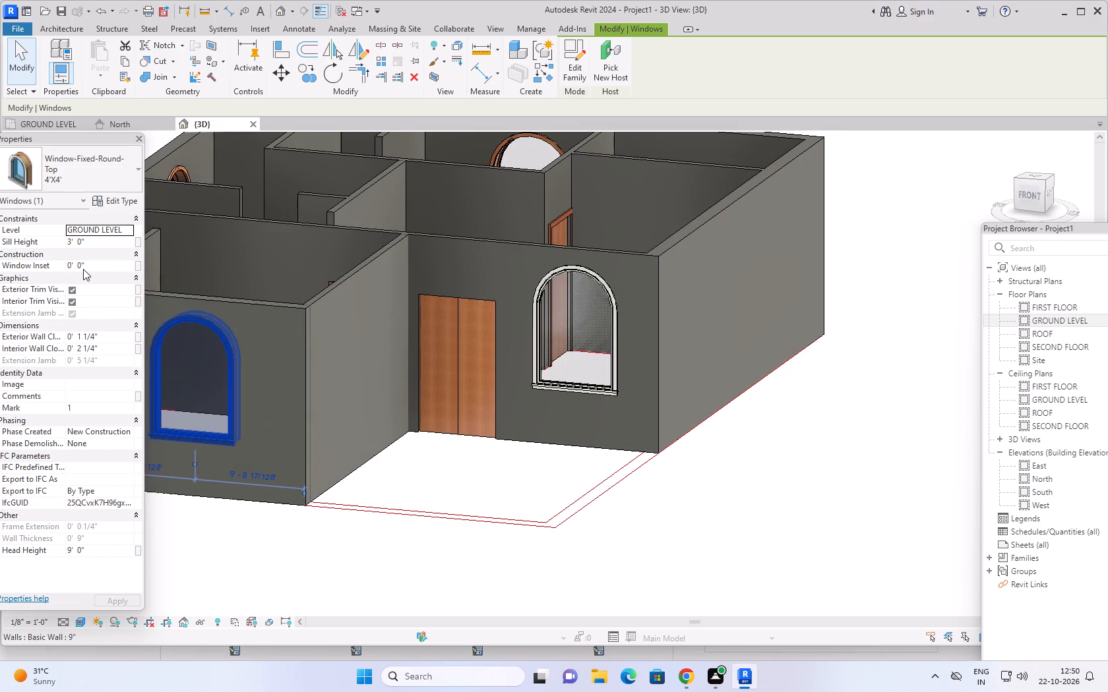
{"action": "scroll", "coordinate": [83, 270], "scroll_direction": "down", "scroll_amount": 1}
{"action": "key", "text": "Escape"}
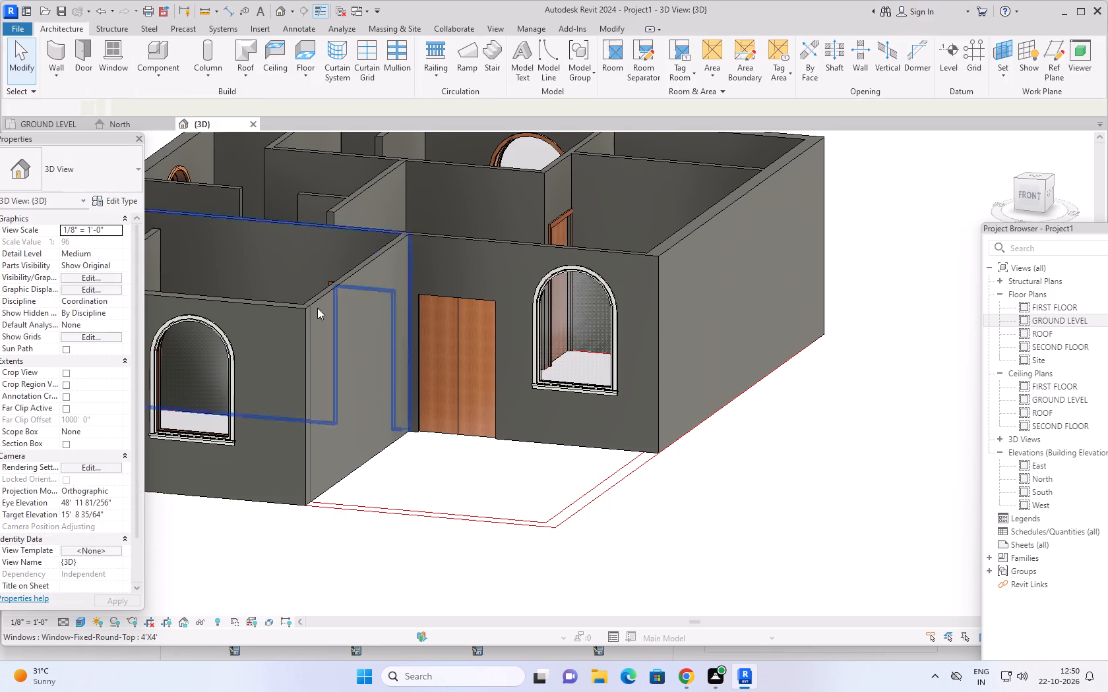
{"action": "key", "text": "Escape"}
Load the Window-Double-Hung-Arch-Head family to replace the round-top window beside the small toilet window in the front wall.
{"action": "scroll", "coordinate": [547, 458], "scroll_direction": "down", "scroll_amount": 1}
{"action": "scroll", "coordinate": [501, 515], "scroll_direction": "down", "scroll_amount": 1}
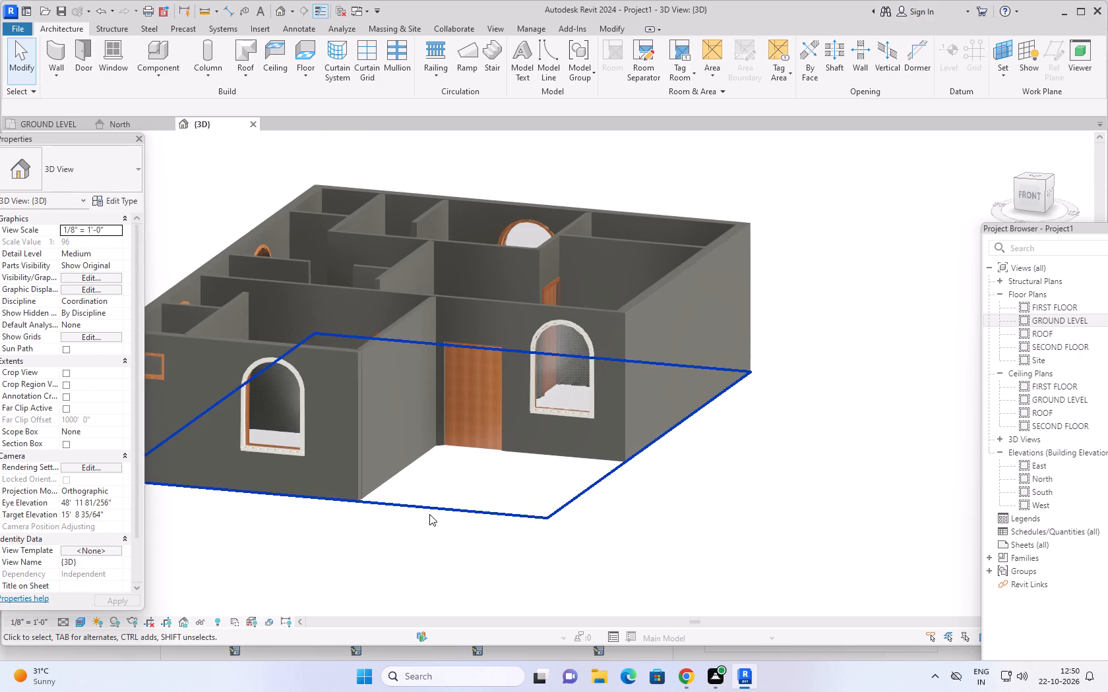
{"action": "middle_click_drag", "start_coordinate": [443, 513], "coordinate": [652, 455]}
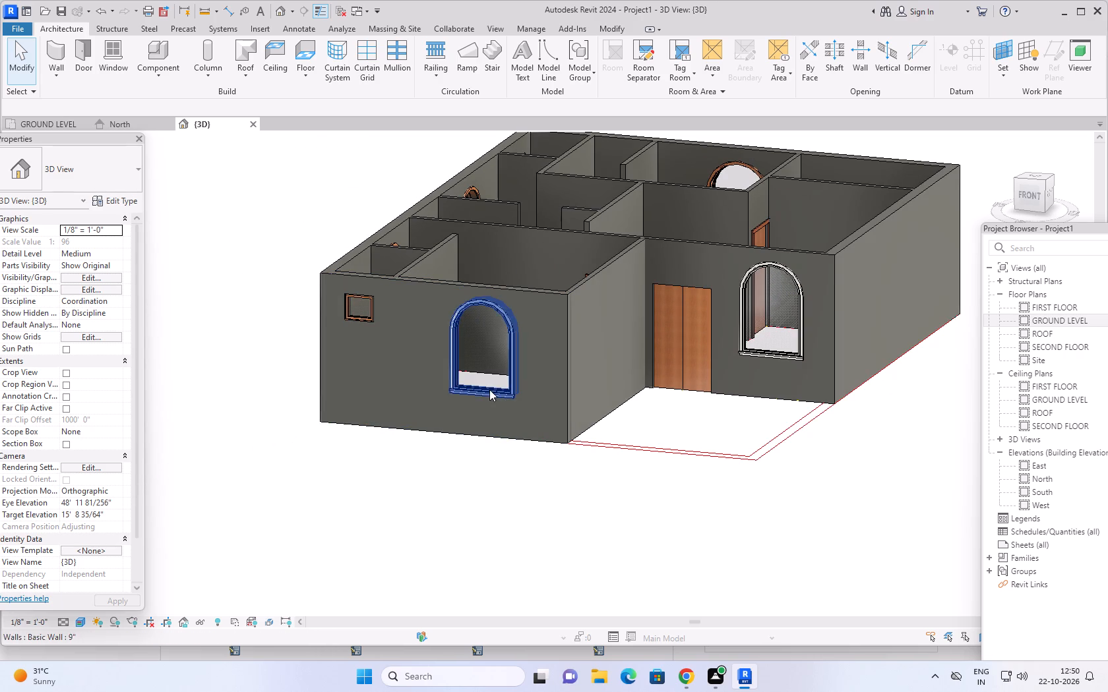
{"action": "left_click", "coordinate": [485, 389]}
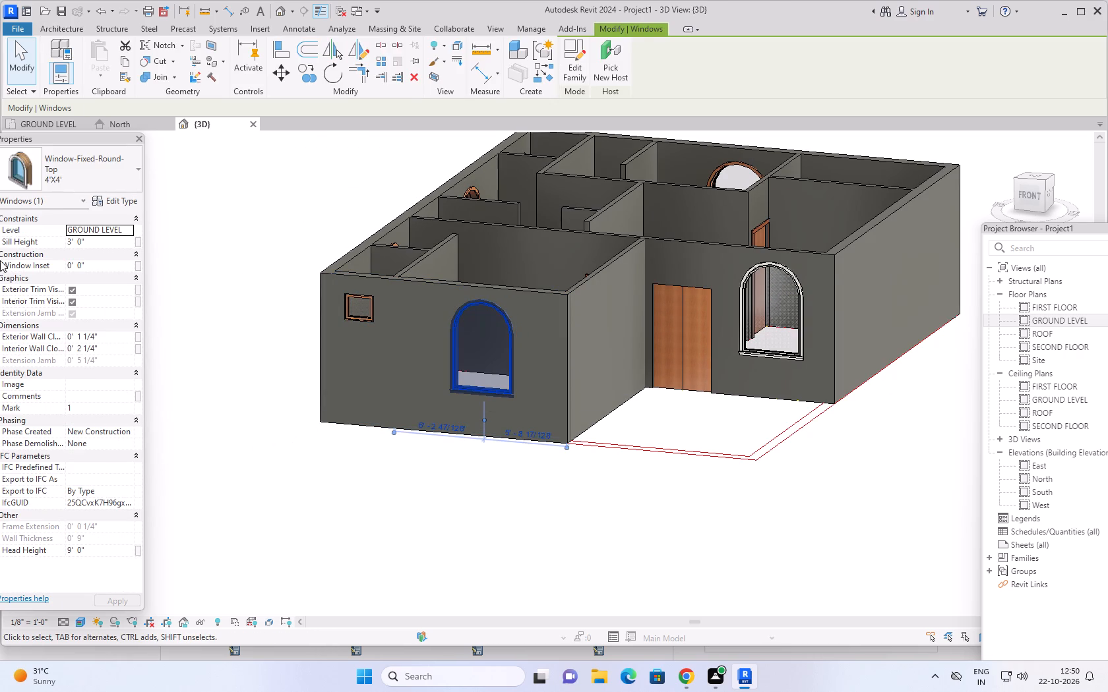
{"action": "left_click", "coordinate": [112, 196]}
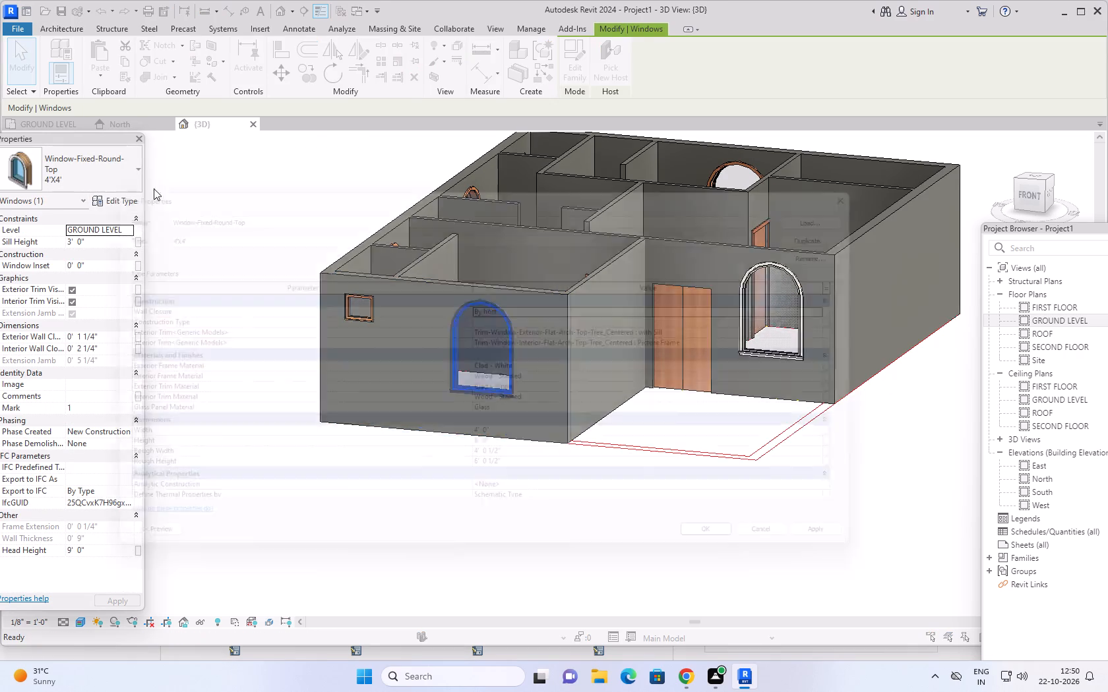
{"action": "left_click", "coordinate": [863, 204]}
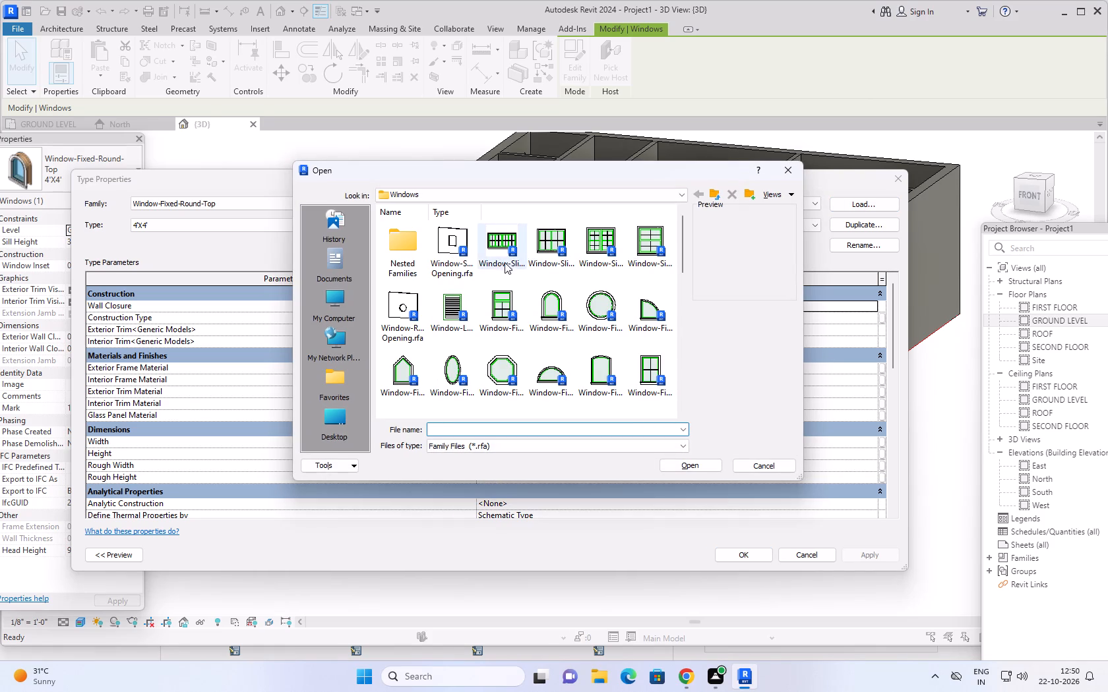
{"action": "scroll", "coordinate": [513, 274], "scroll_direction": "down", "scroll_amount": 5}
{"action": "scroll", "coordinate": [529, 297], "scroll_direction": "up", "scroll_amount": 4}
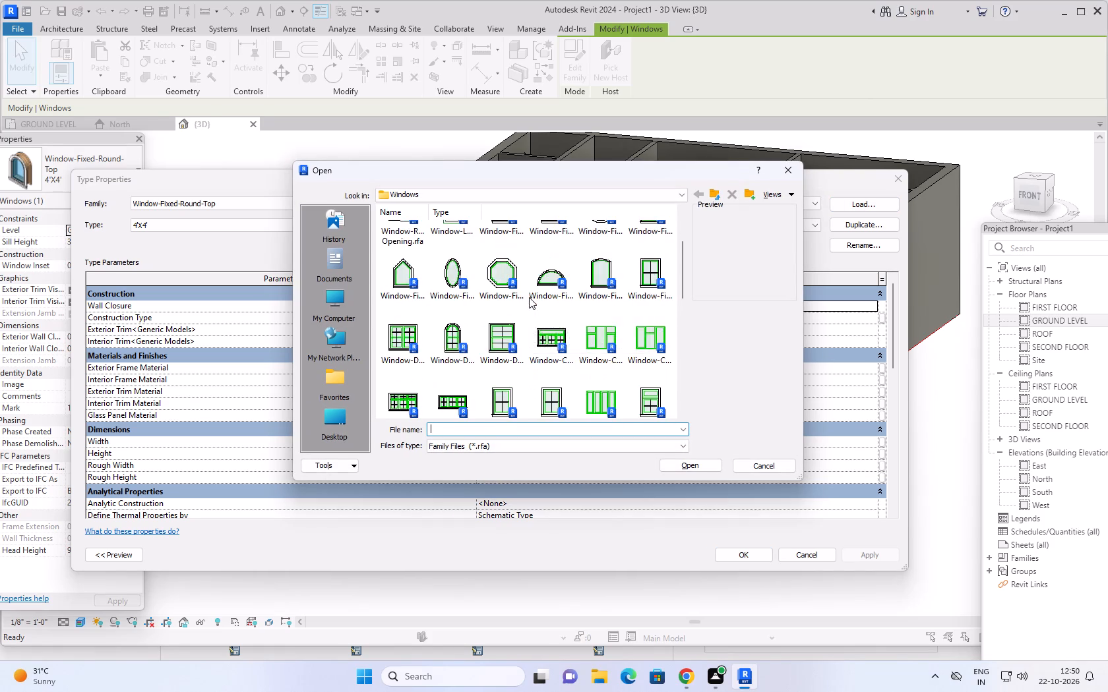
{"action": "scroll", "coordinate": [529, 297], "scroll_direction": "up", "scroll_amount": 5}
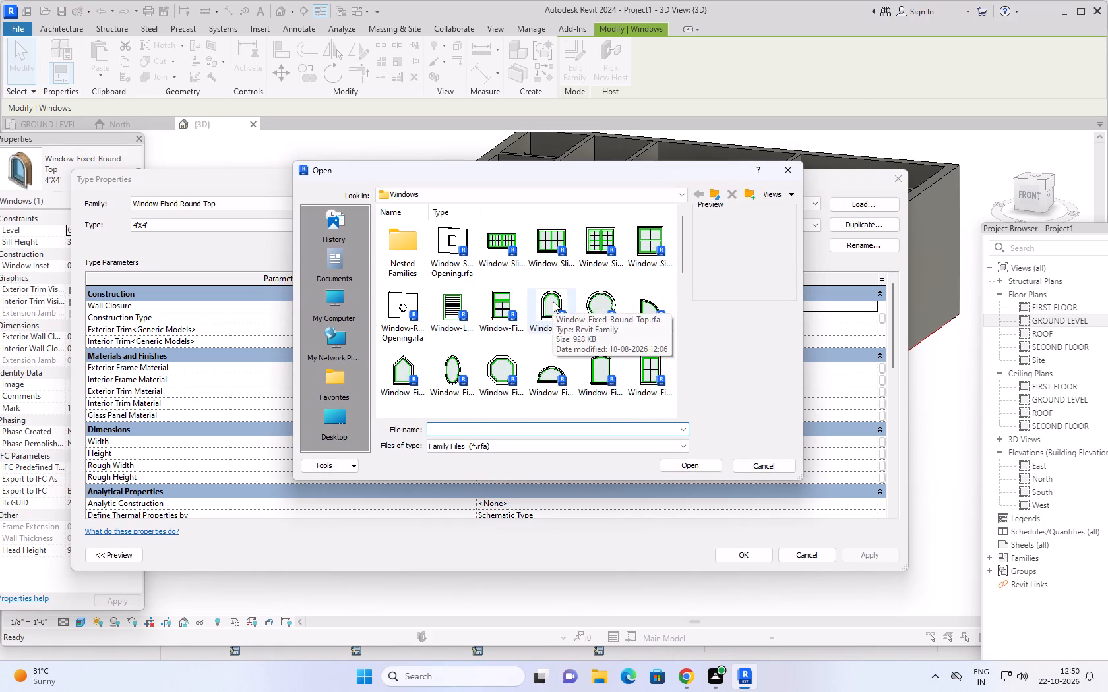
{"action": "scroll", "coordinate": [553, 301], "scroll_direction": "down", "scroll_amount": 1}
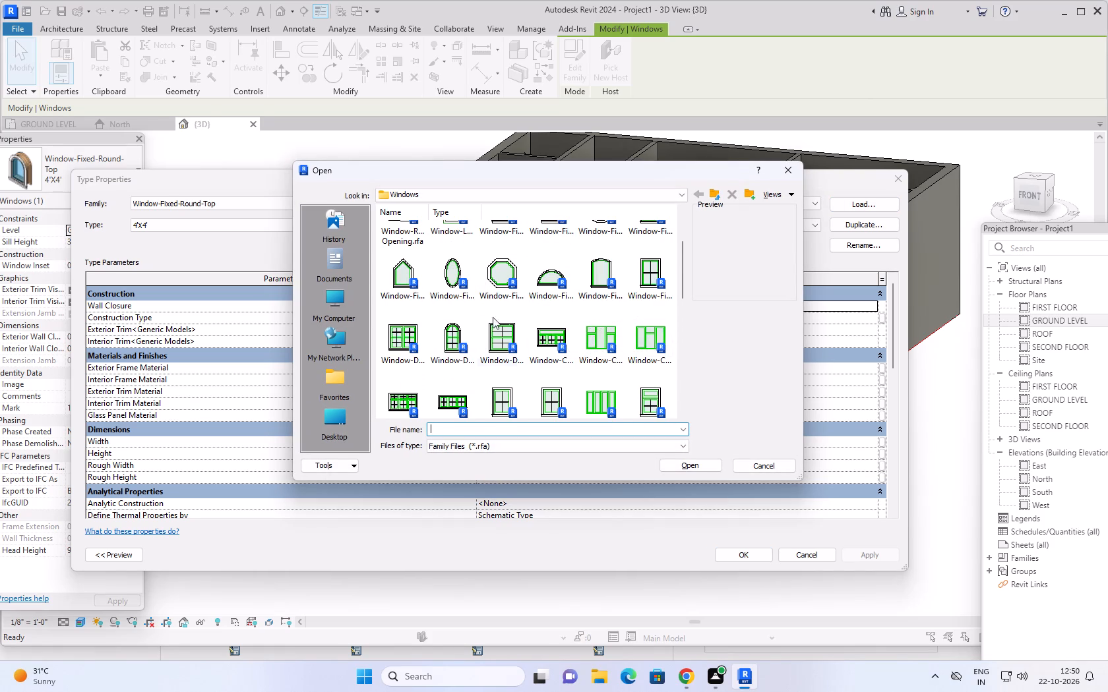
{"action": "left_click", "coordinate": [460, 337]}
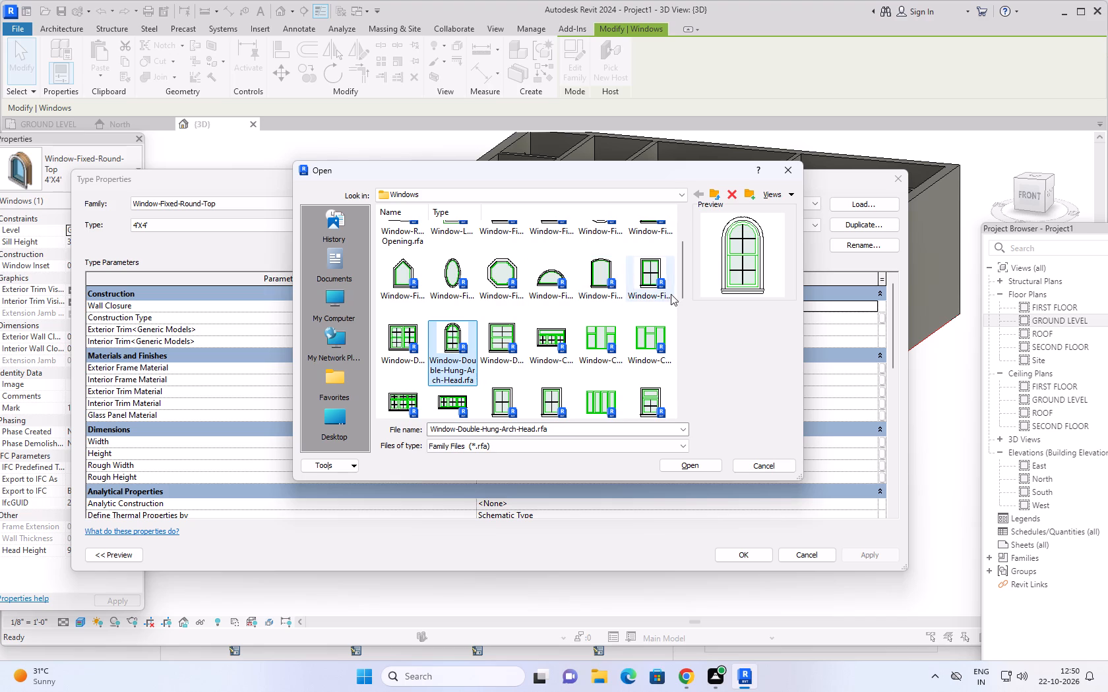
{"action": "left_click", "coordinate": [694, 465]}
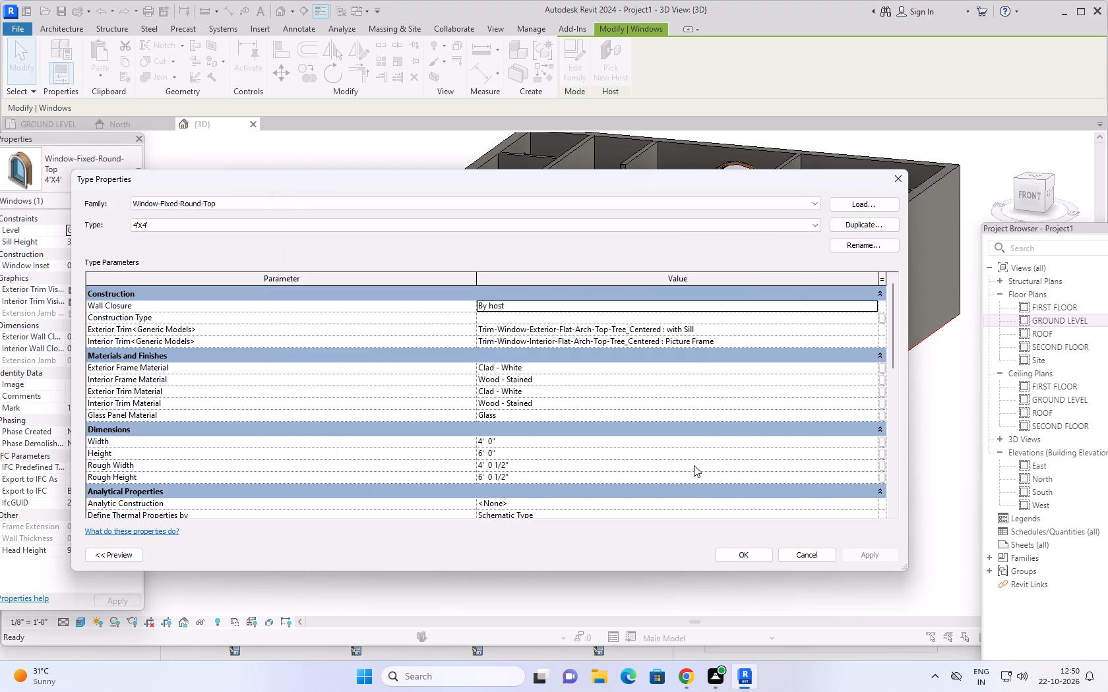
Duplicate the arch-head window's 24" x 48" type under the name 4'X4'.
{"action": "left_click", "coordinate": [844, 221]}
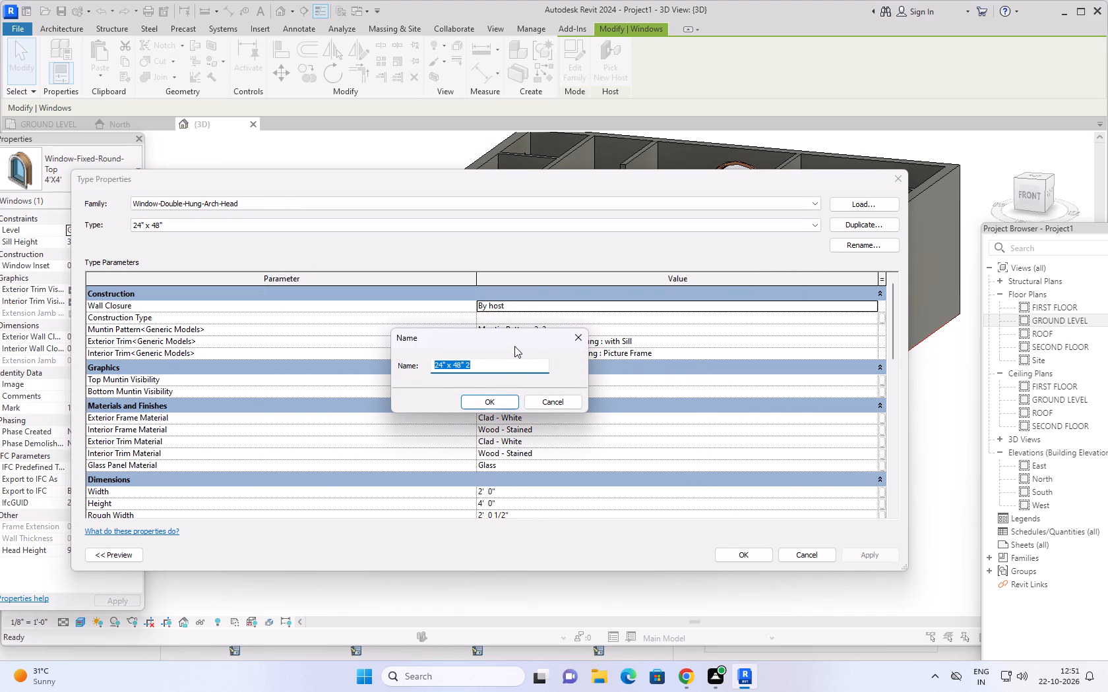
{"action": "key", "text": "4"}
{"action": "key", "text": "apostrophe"}
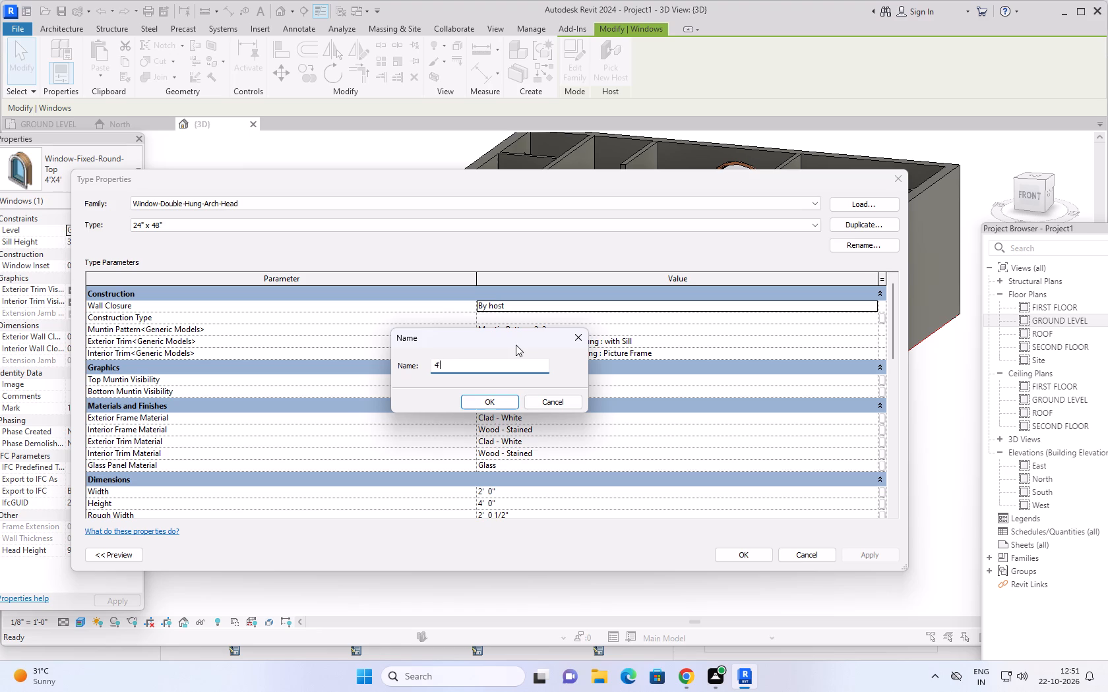
{"action": "key", "text": "x"}
{"action": "type", "text": "4'"}
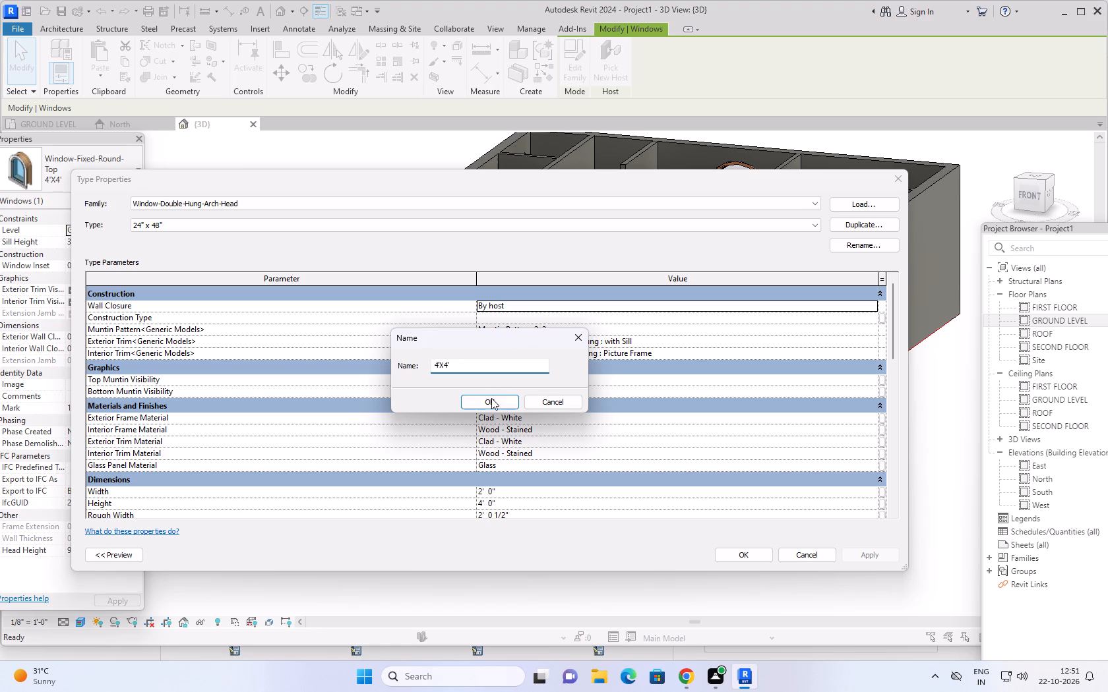
{"action": "left_click", "coordinate": [491, 399]}
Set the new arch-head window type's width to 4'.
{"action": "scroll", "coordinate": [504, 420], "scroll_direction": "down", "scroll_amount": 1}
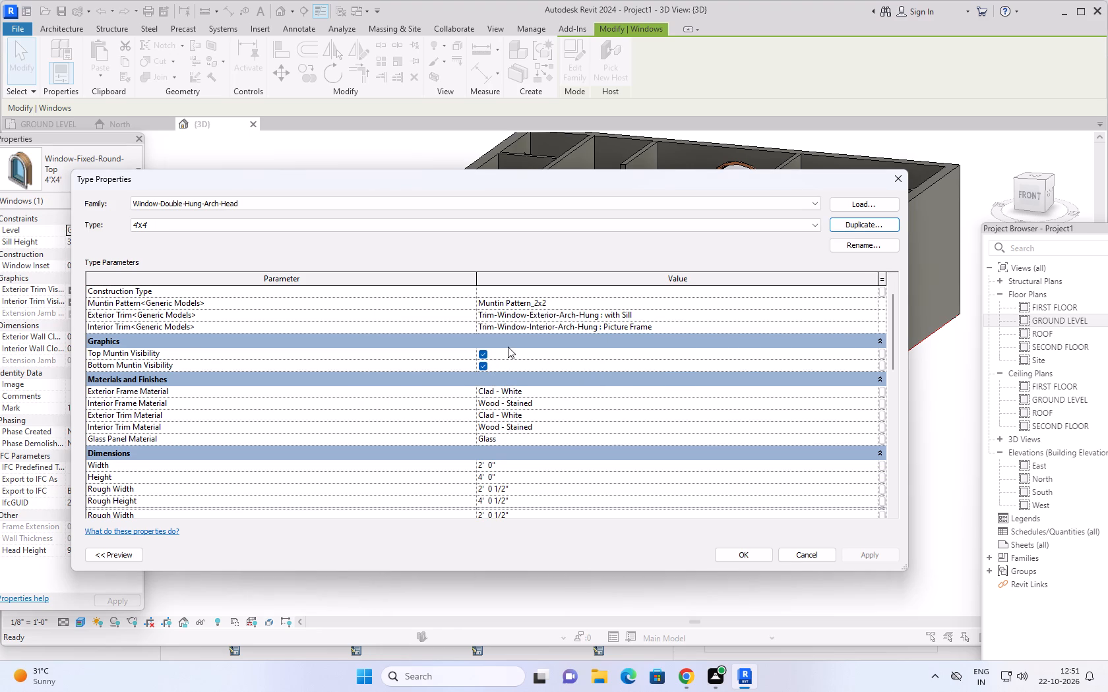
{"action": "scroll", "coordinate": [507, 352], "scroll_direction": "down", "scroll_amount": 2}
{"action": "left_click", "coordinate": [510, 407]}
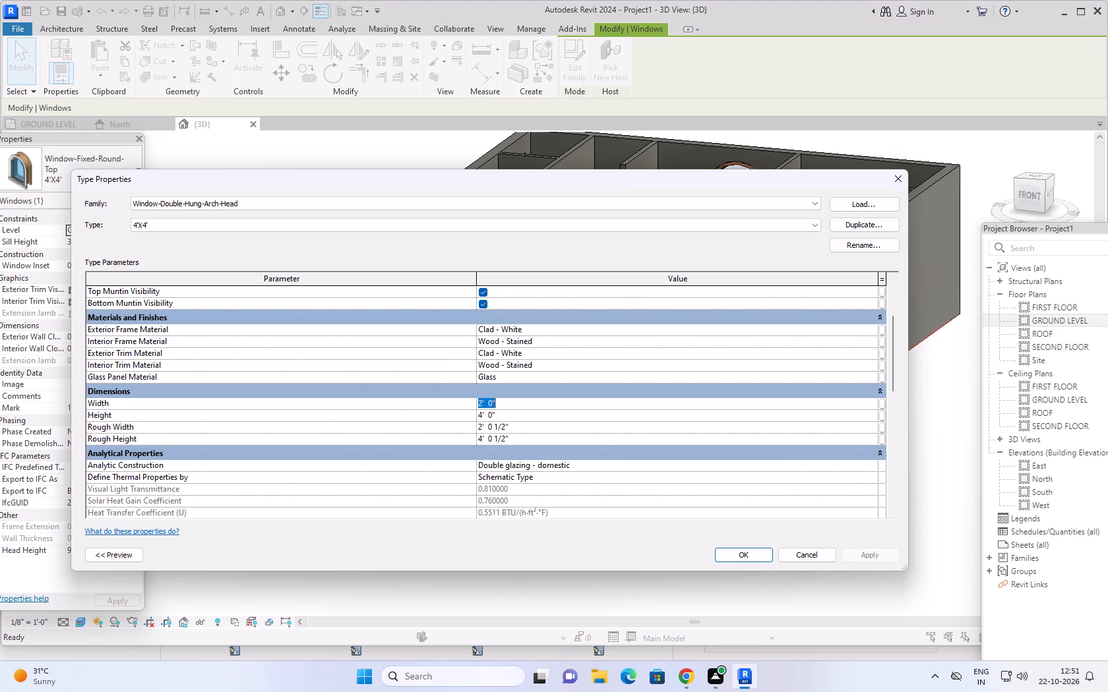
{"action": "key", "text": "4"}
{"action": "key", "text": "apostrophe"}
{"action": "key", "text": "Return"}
Set the arch-head type's height to 4' and apply the 4'X4' type to the selected front window.
{"action": "scroll", "coordinate": [512, 390], "scroll_direction": "down", "scroll_amount": 3}
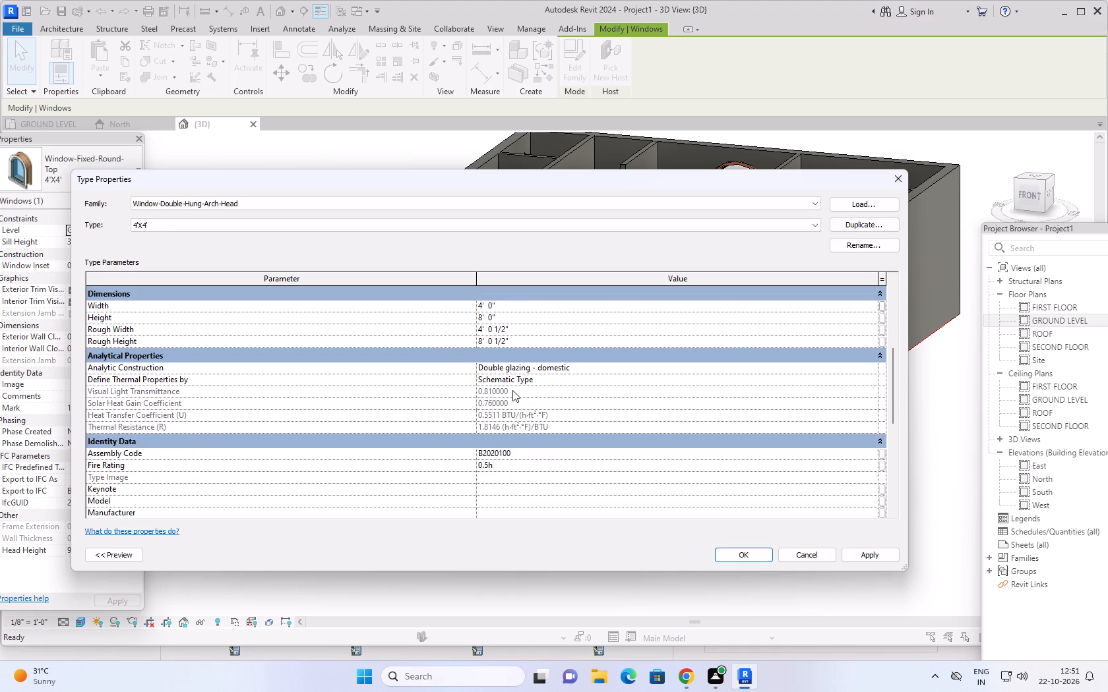
{"action": "scroll", "coordinate": [512, 389], "scroll_direction": "up", "scroll_amount": 1}
{"action": "left_click", "coordinate": [499, 353]}
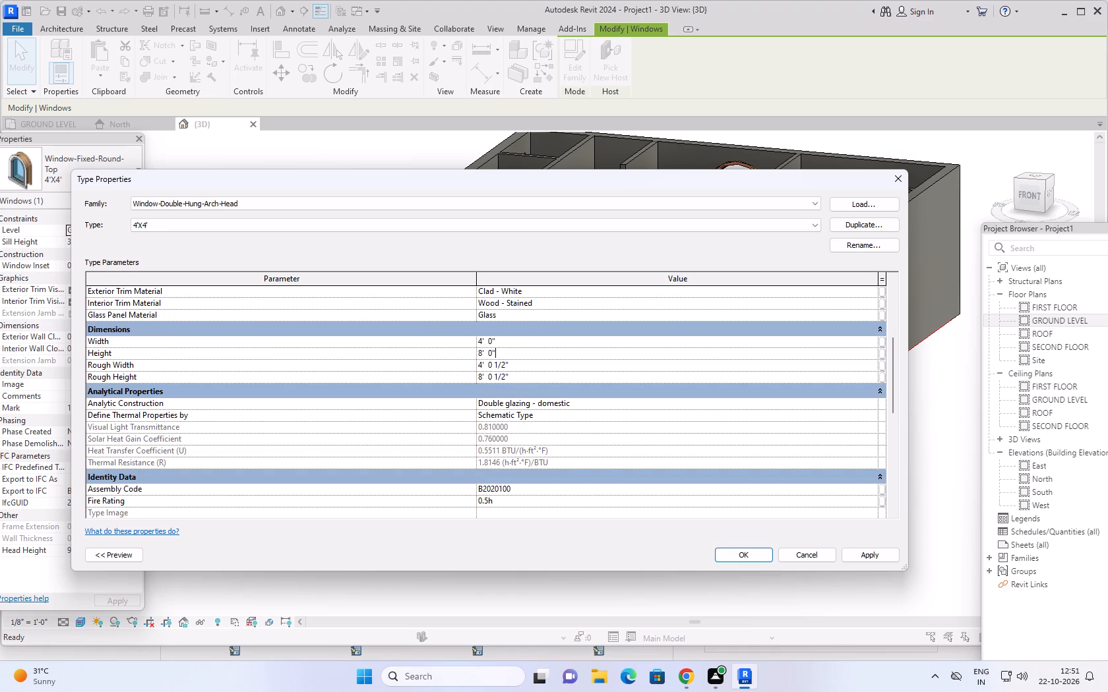
{"action": "key", "text": "BackSpace"}
{"action": "key", "text": "BackSpace"}
{"action": "key", "text": "BackSpace"}
{"action": "key", "text": "BackSpace"}
{"action": "key", "text": "BackSpace"}
{"action": "key", "text": "BackSpace"}
{"action": "key", "text": "BackSpace"}
{"action": "key", "text": "BackSpace"}
{"action": "key", "text": "BackSpace"}
{"action": "key", "text": "4"}
{"action": "key", "text": "apostrophe"}
{"action": "scroll", "coordinate": [501, 346], "scroll_direction": "down", "scroll_amount": 12}
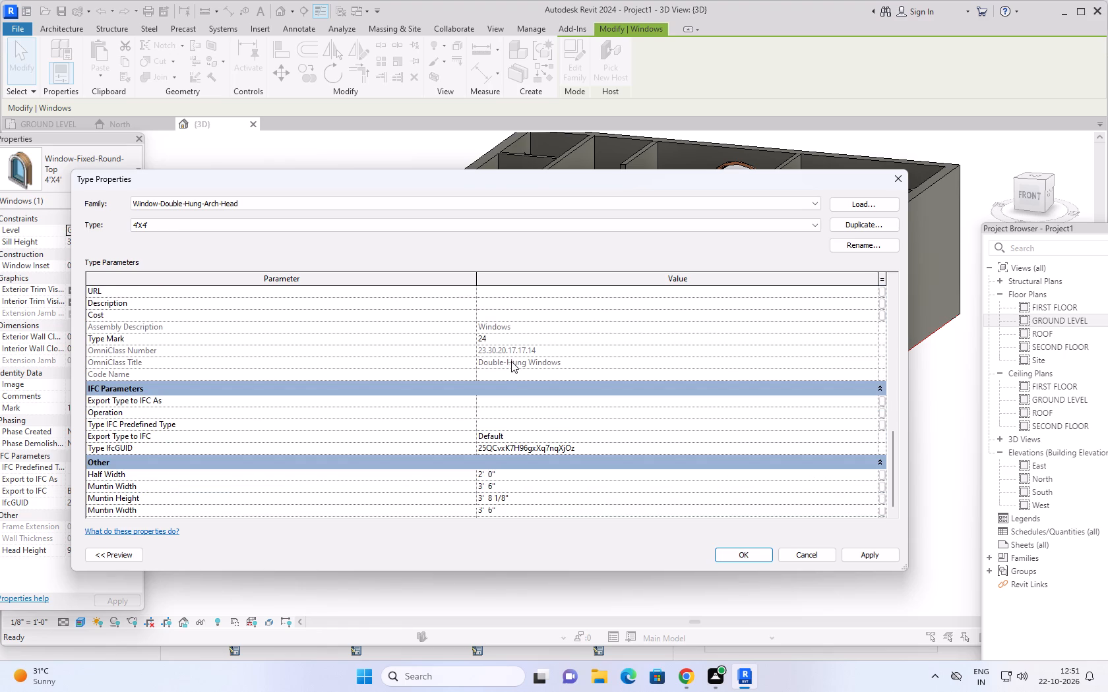
{"action": "scroll", "coordinate": [511, 361], "scroll_direction": "down", "scroll_amount": 2}
{"action": "scroll", "coordinate": [546, 457], "scroll_direction": "up", "scroll_amount": 4}
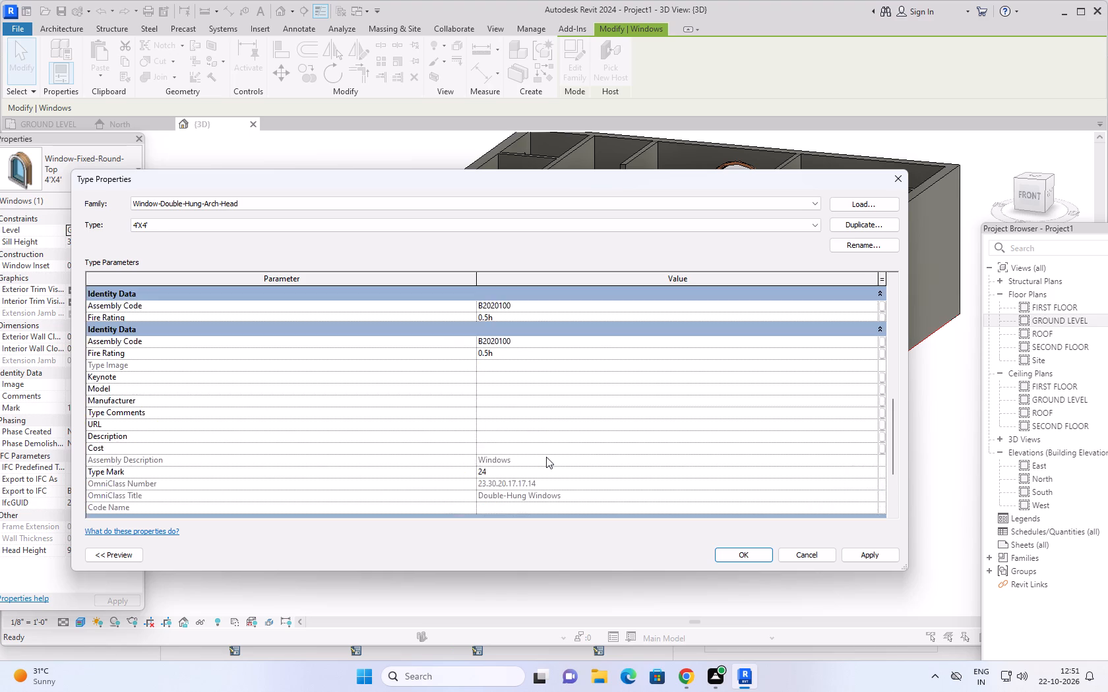
{"action": "scroll", "coordinate": [547, 457], "scroll_direction": "up", "scroll_amount": 11}
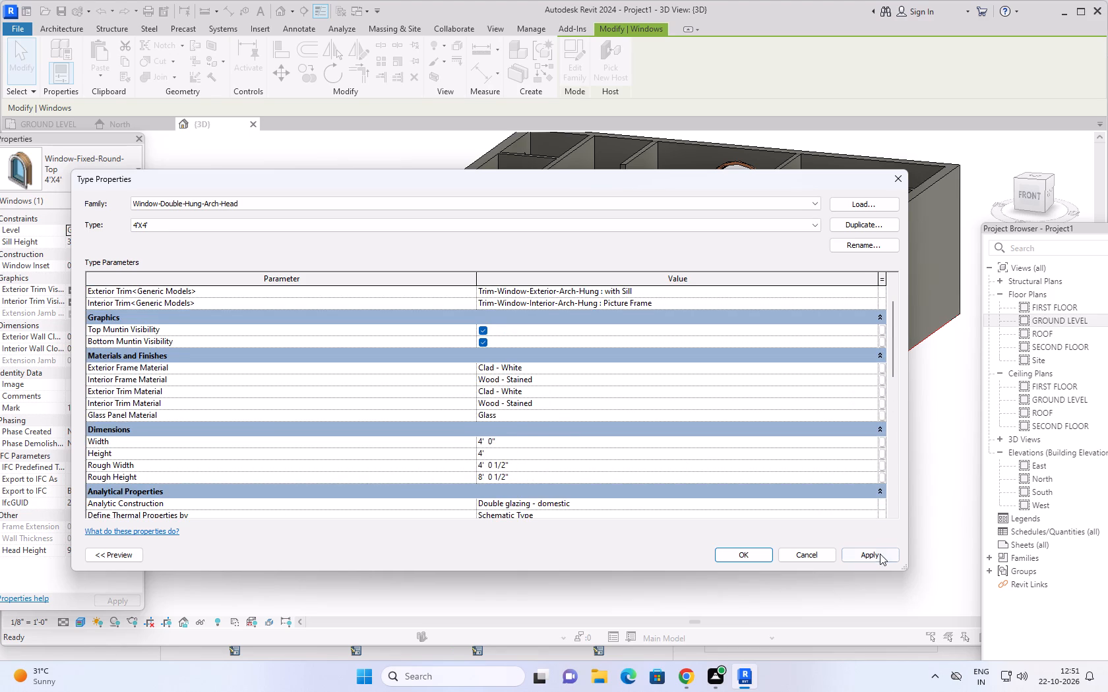
{"action": "left_click", "coordinate": [879, 555]}
{"action": "left_click", "coordinate": [754, 552]}
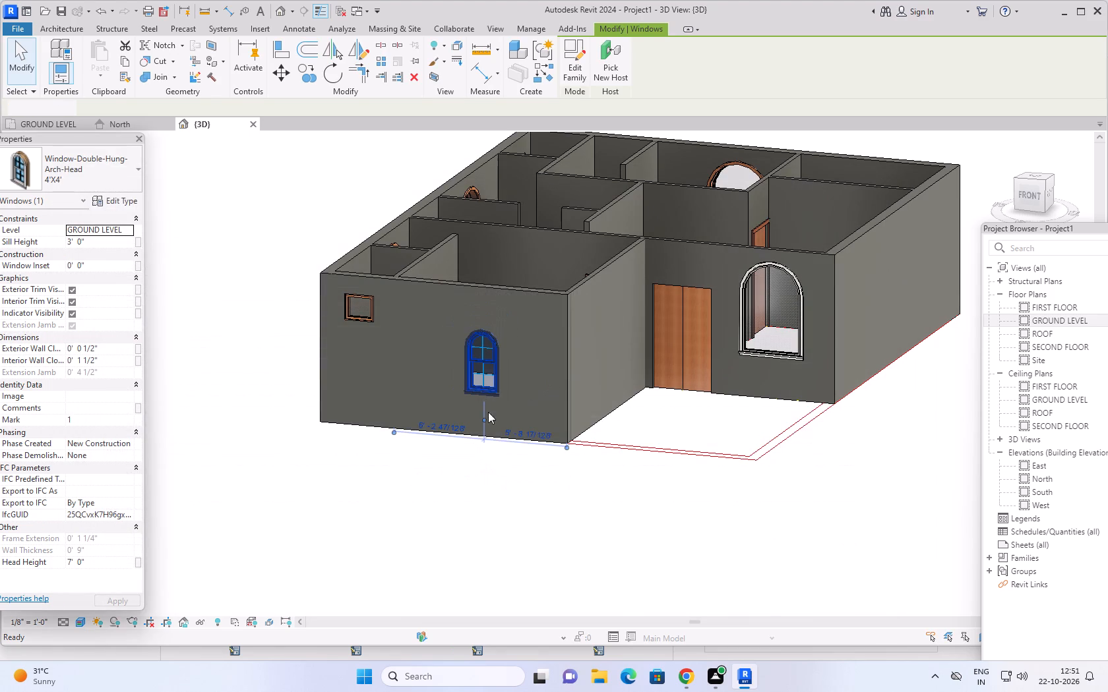
{"action": "left_click", "coordinate": [435, 502]}
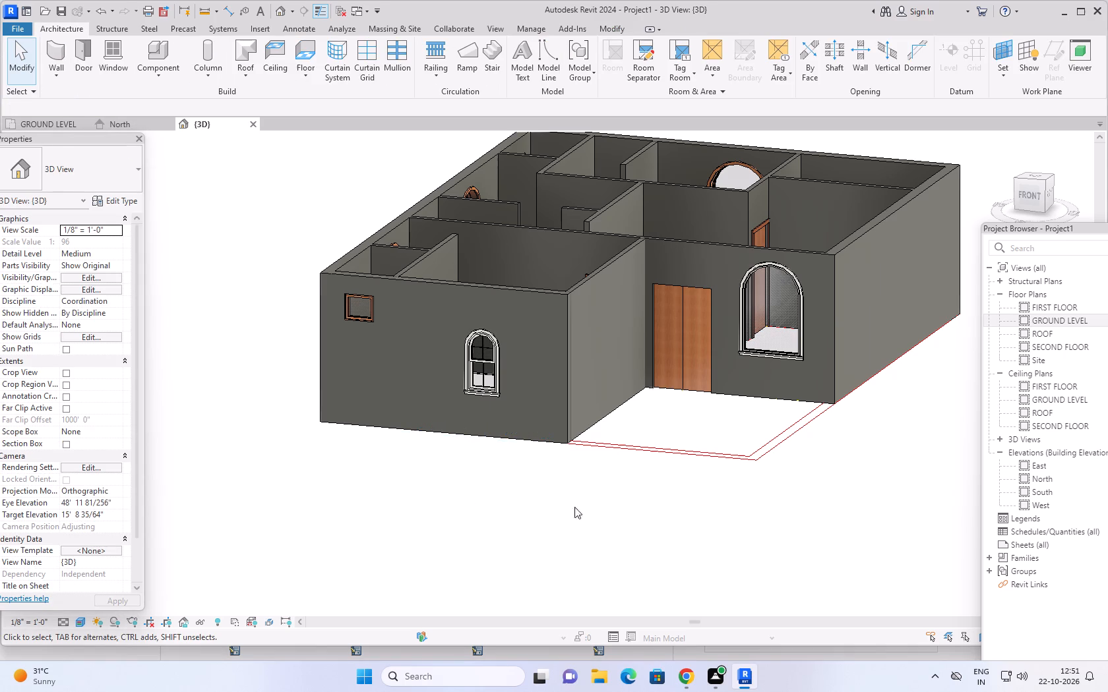
Select the round-top window beside the double entrance door and compare it with the arch-head window from the front.
{"action": "left_click", "coordinate": [767, 357]}
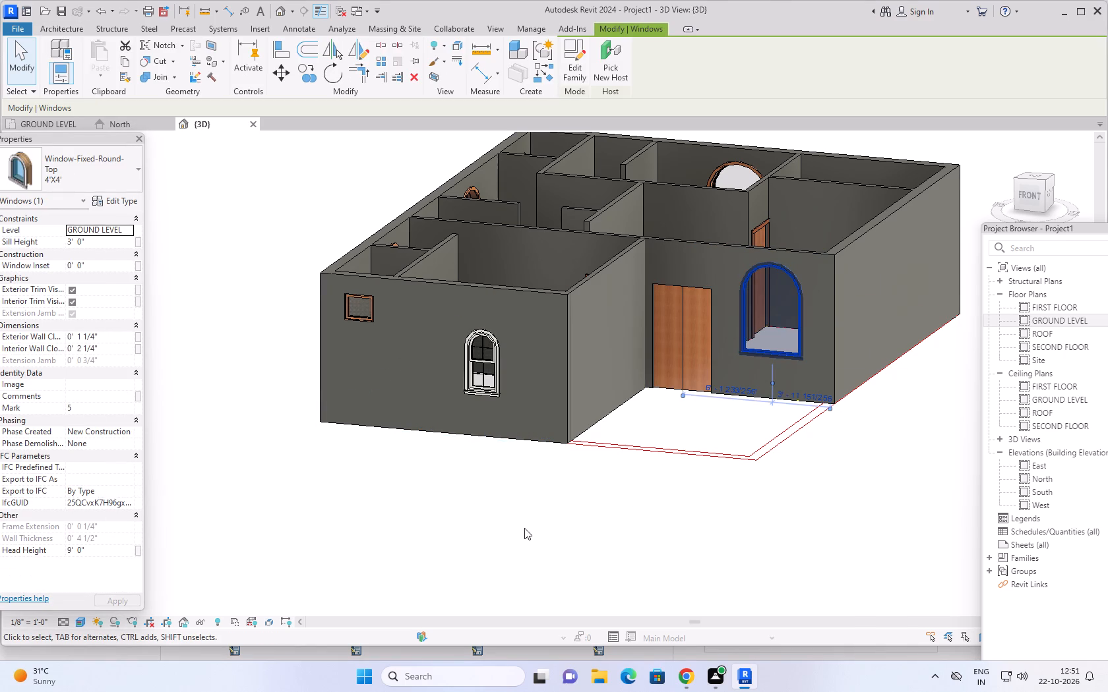
{"action": "middle_click_drag", "start_coordinate": [538, 507], "coordinate": [596, 472], "text": "shift"}
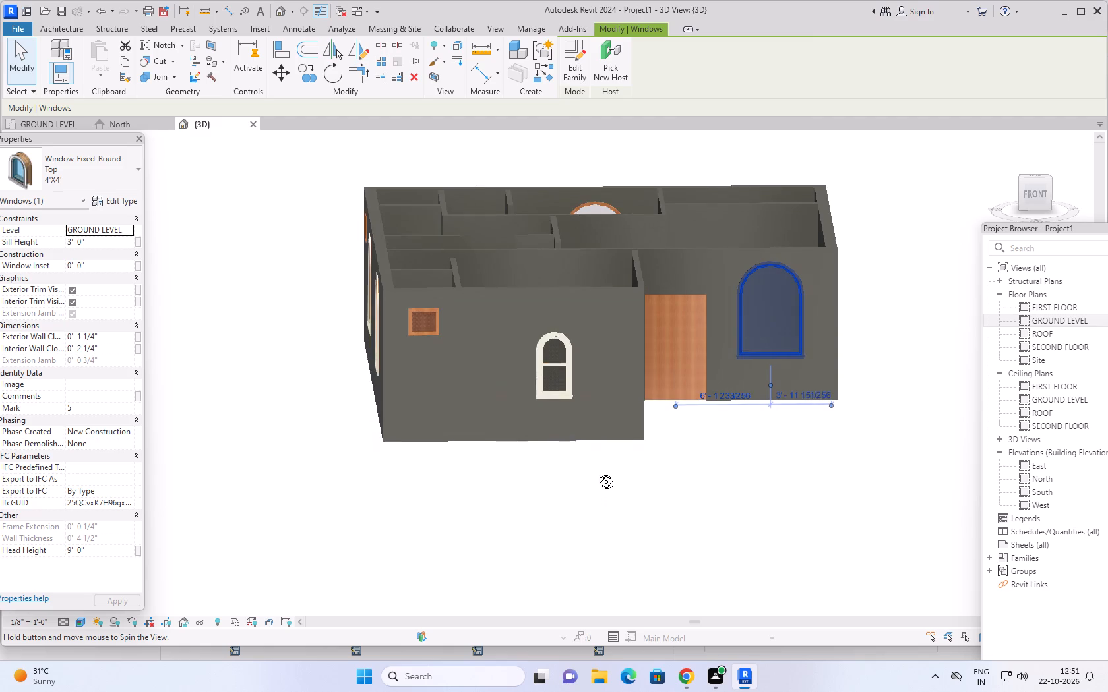
{"action": "middle_click_drag", "start_coordinate": [596, 472], "coordinate": [569, 512], "text": "shift"}
{"action": "scroll", "coordinate": [596, 462], "scroll_direction": "up", "scroll_amount": 1, "text": "shift"}
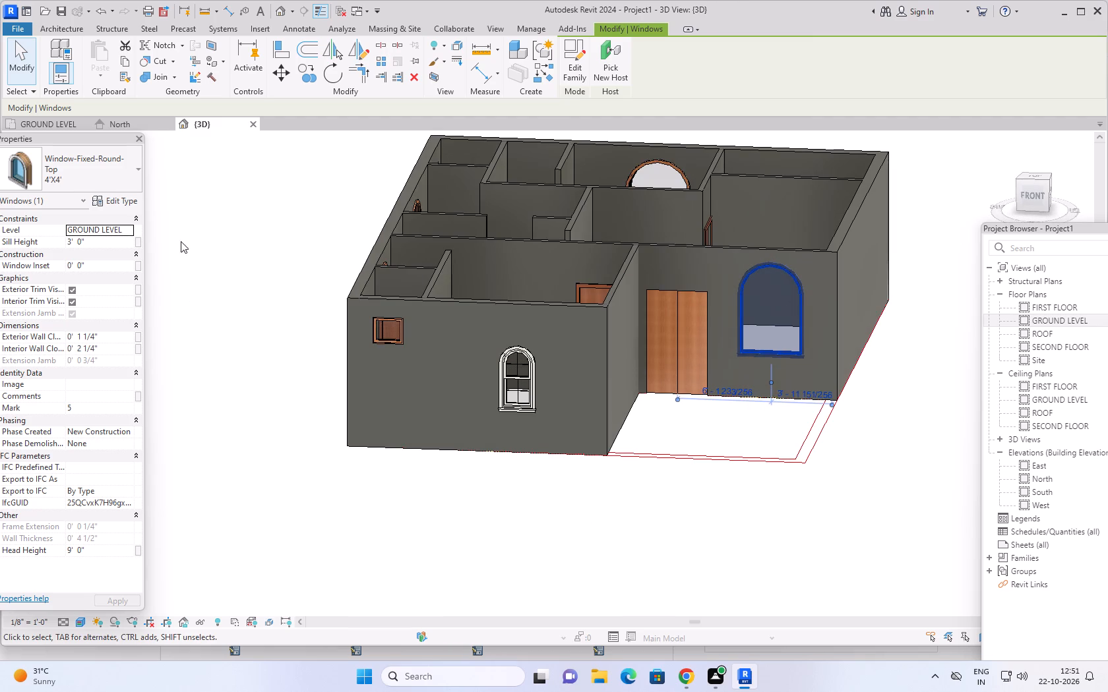
In the GROUND LEVEL plan, select the front bedroom's arch-head window and set its 4'X4' type's width to 4'.
{"action": "left_click", "coordinate": [49, 125]}
{"action": "scroll", "coordinate": [583, 403], "scroll_direction": "down", "scroll_amount": 2}
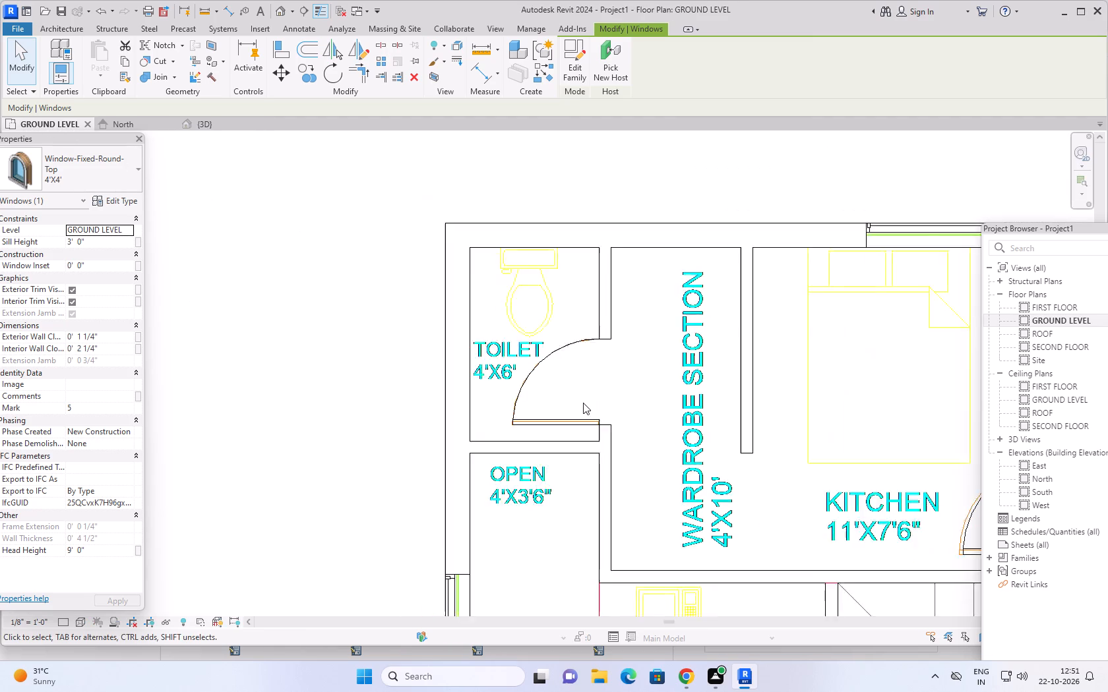
{"action": "scroll", "coordinate": [583, 403], "scroll_direction": "down", "scroll_amount": 7}
{"action": "scroll", "coordinate": [490, 446], "scroll_direction": "down", "scroll_amount": 3}
{"action": "middle_click_drag", "start_coordinate": [476, 417], "coordinate": [429, 255]}
{"action": "scroll", "coordinate": [559, 495], "scroll_direction": "up", "scroll_amount": 11}
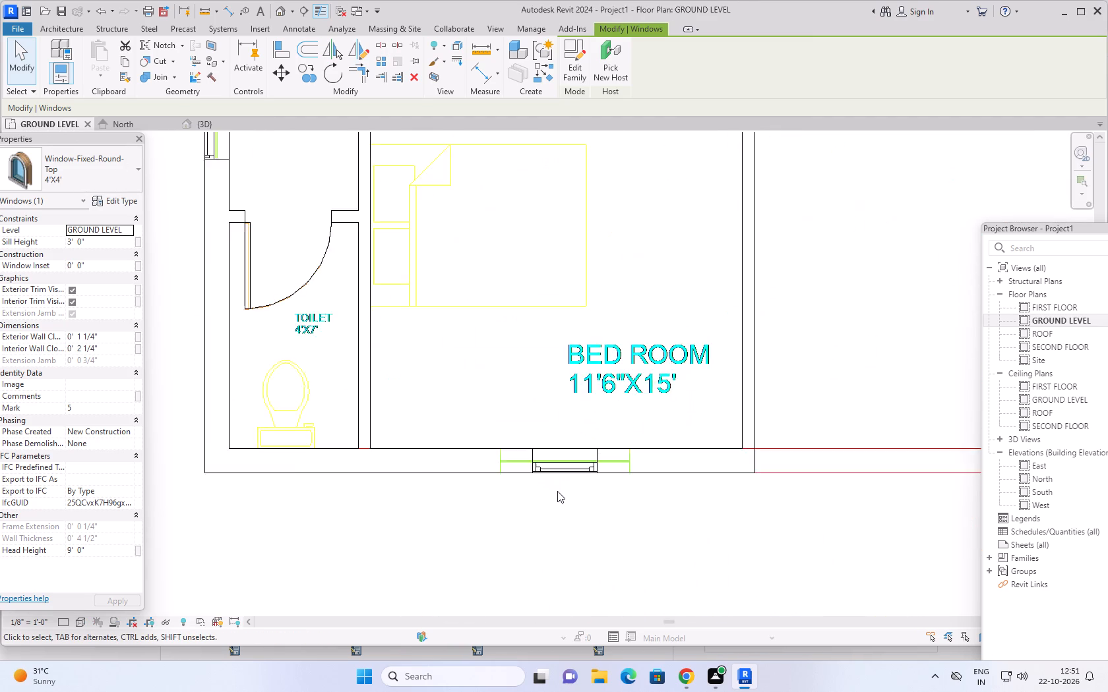
{"action": "scroll", "coordinate": [557, 491], "scroll_direction": "up", "scroll_amount": 2}
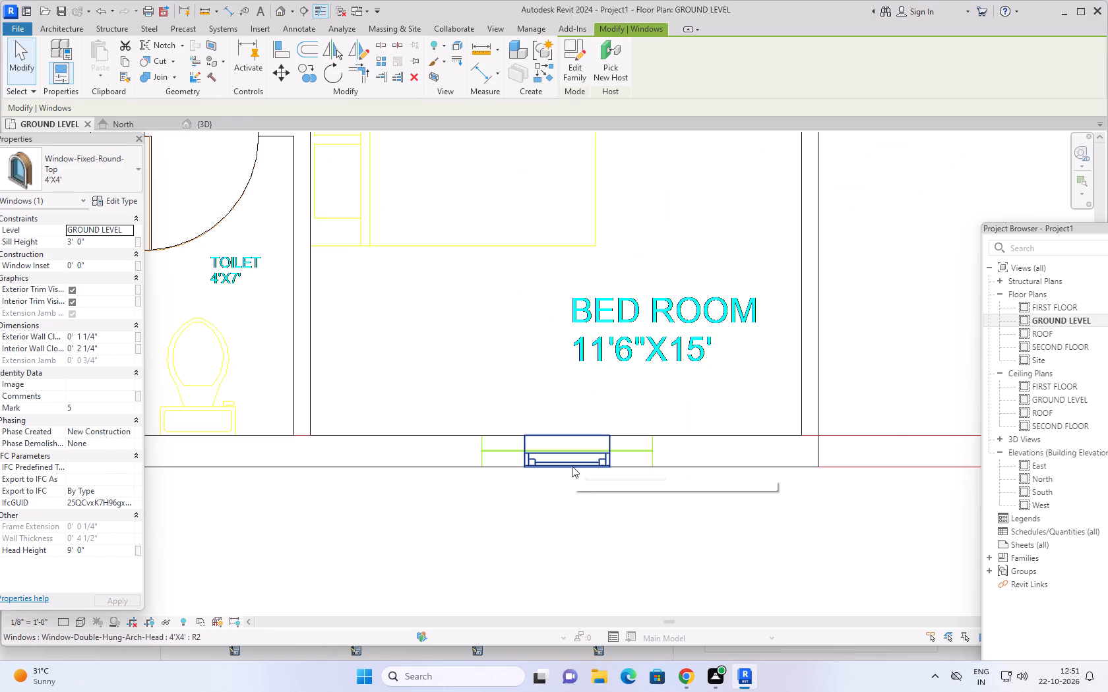
{"action": "left_click", "coordinate": [572, 466]}
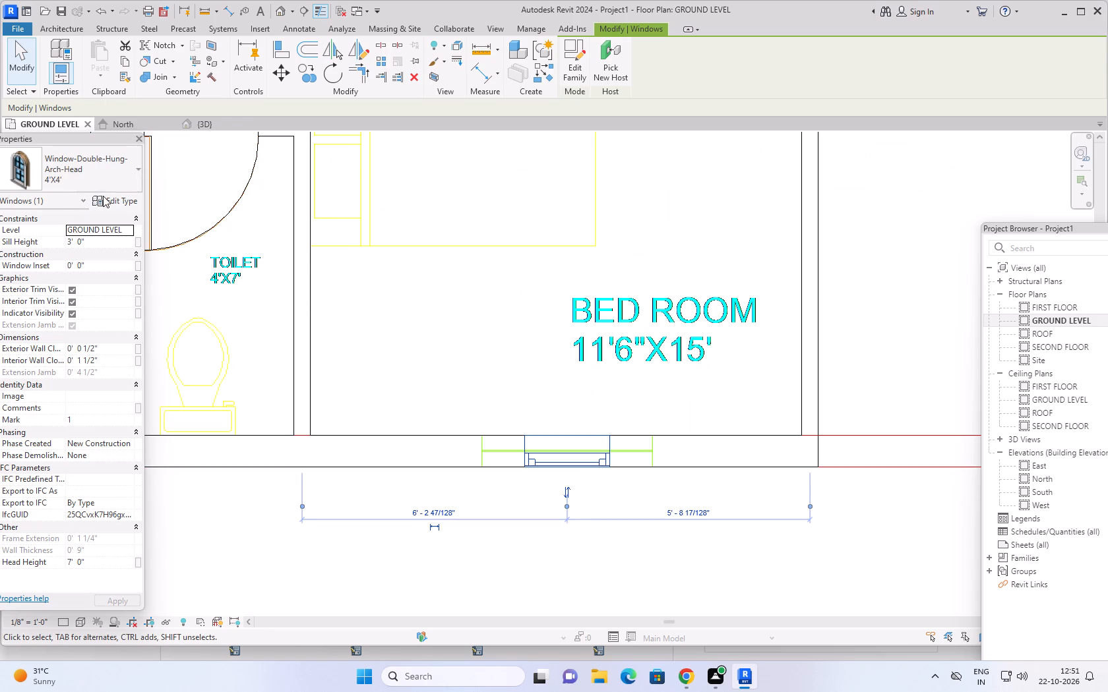
{"action": "left_click", "coordinate": [109, 200]}
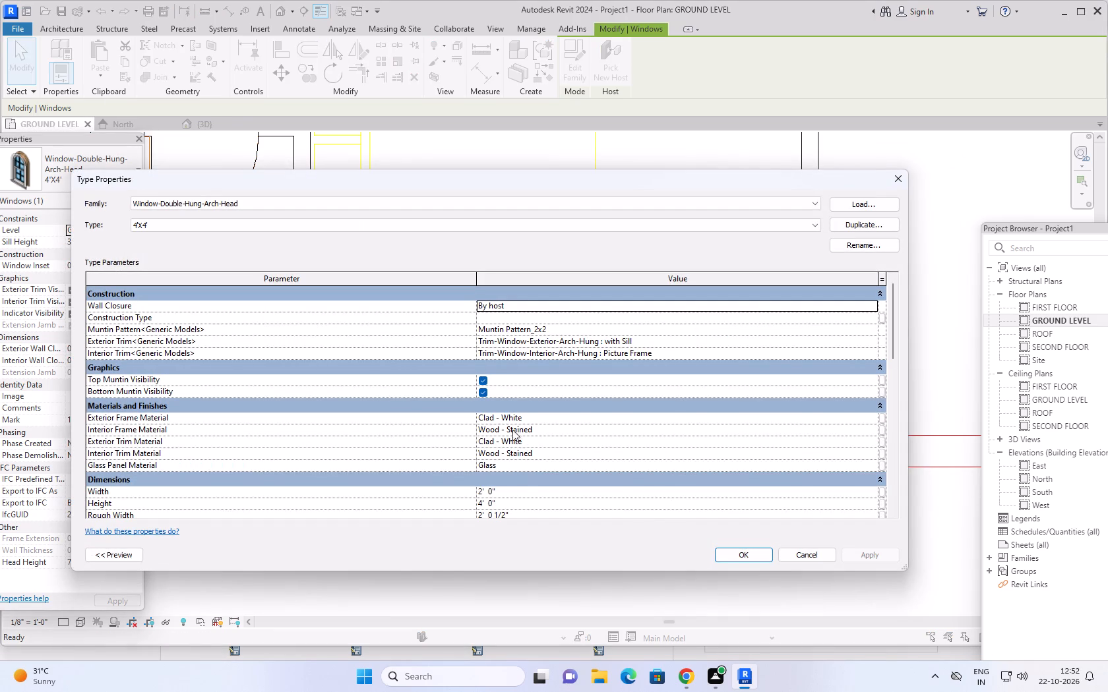
{"action": "left_click", "coordinate": [514, 490]}
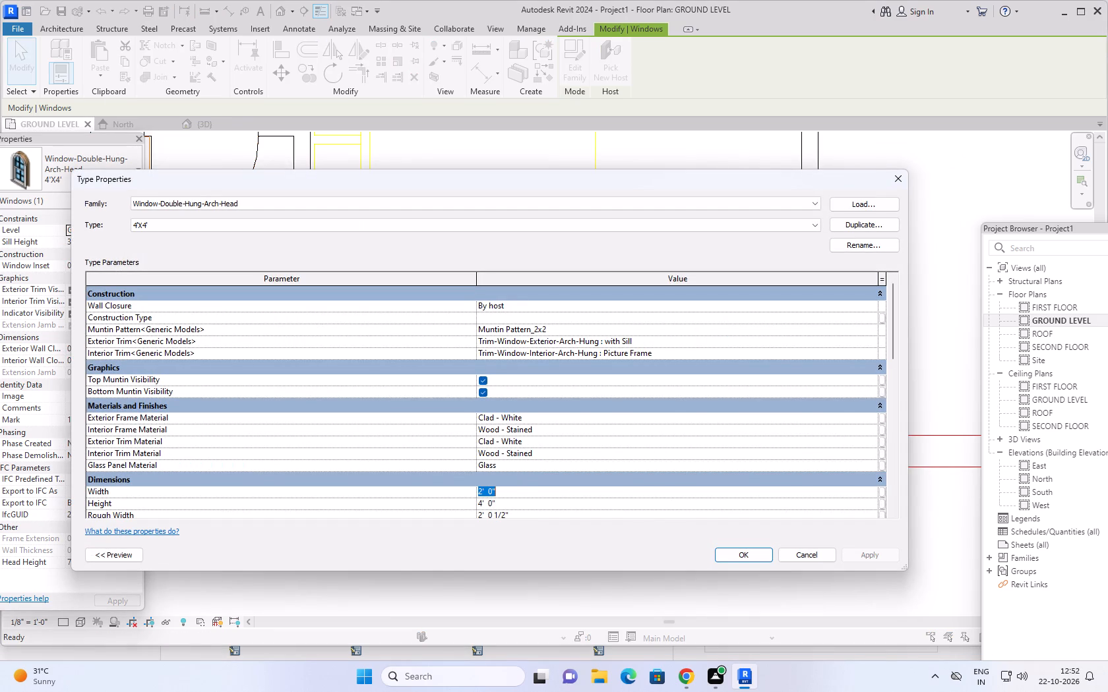
{"action": "key", "text": "4"}
{"action": "key", "text": "apostrophe"}
{"action": "key", "text": "Return"}
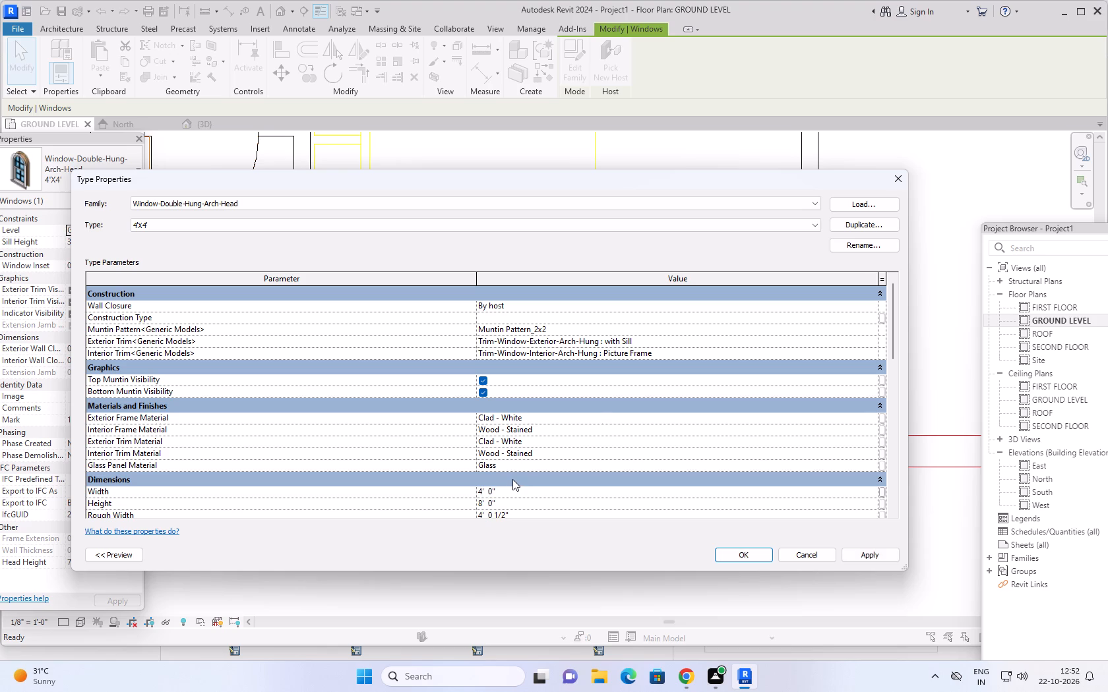
{"action": "left_click", "coordinate": [867, 553]}
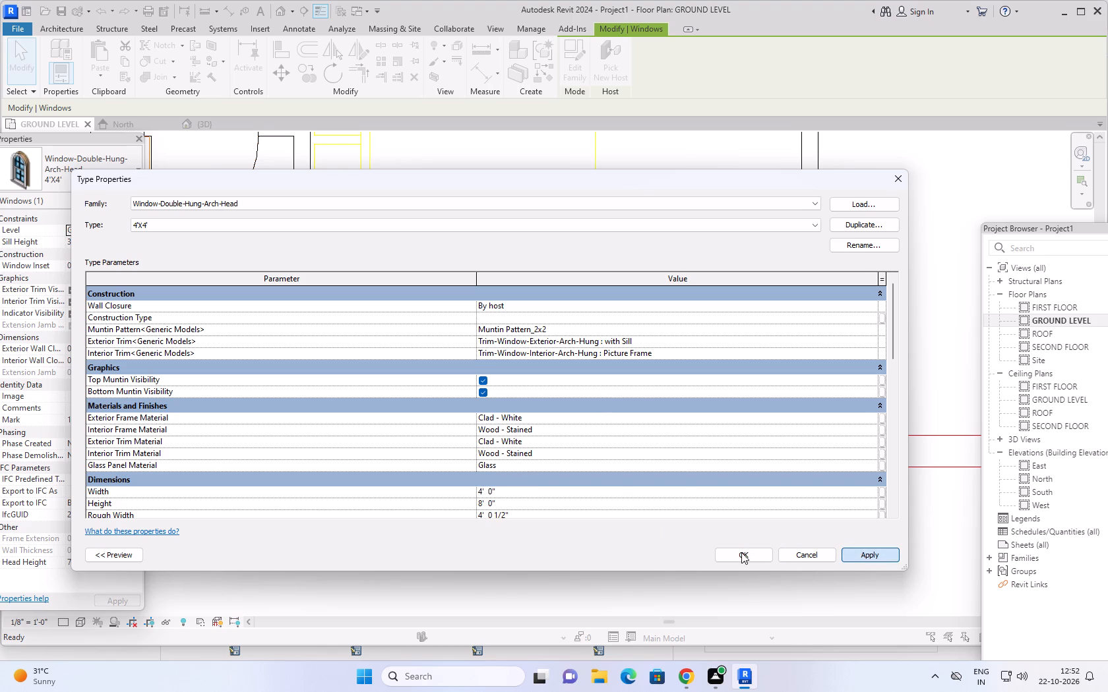
{"action": "left_click", "coordinate": [741, 552]}
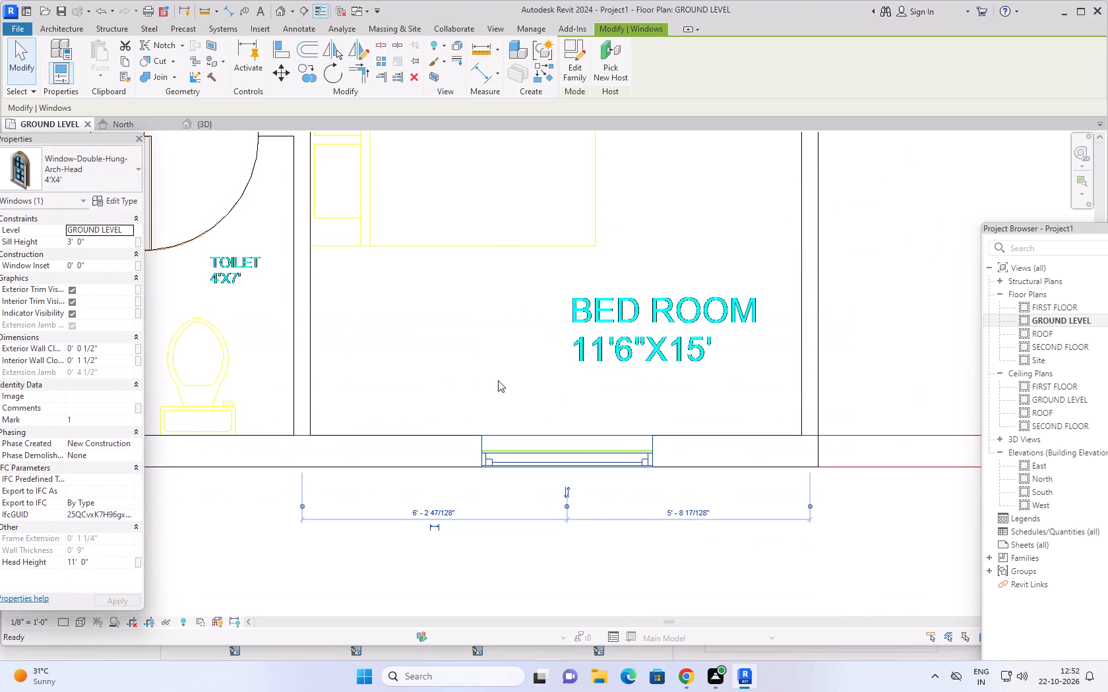
In the 3D view, duplicate the selected front arch-head window's 4'X4' type, accepting the suggested name.
{"action": "scroll", "coordinate": [489, 283], "scroll_direction": "down", "scroll_amount": 5}
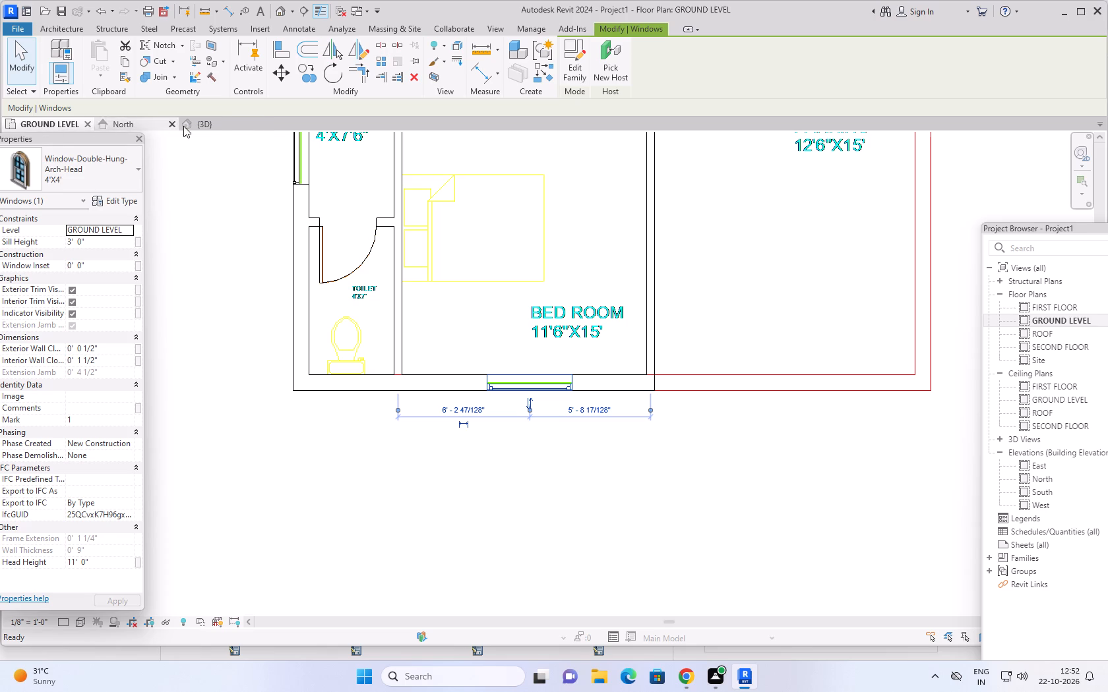
{"action": "left_click", "coordinate": [214, 121]}
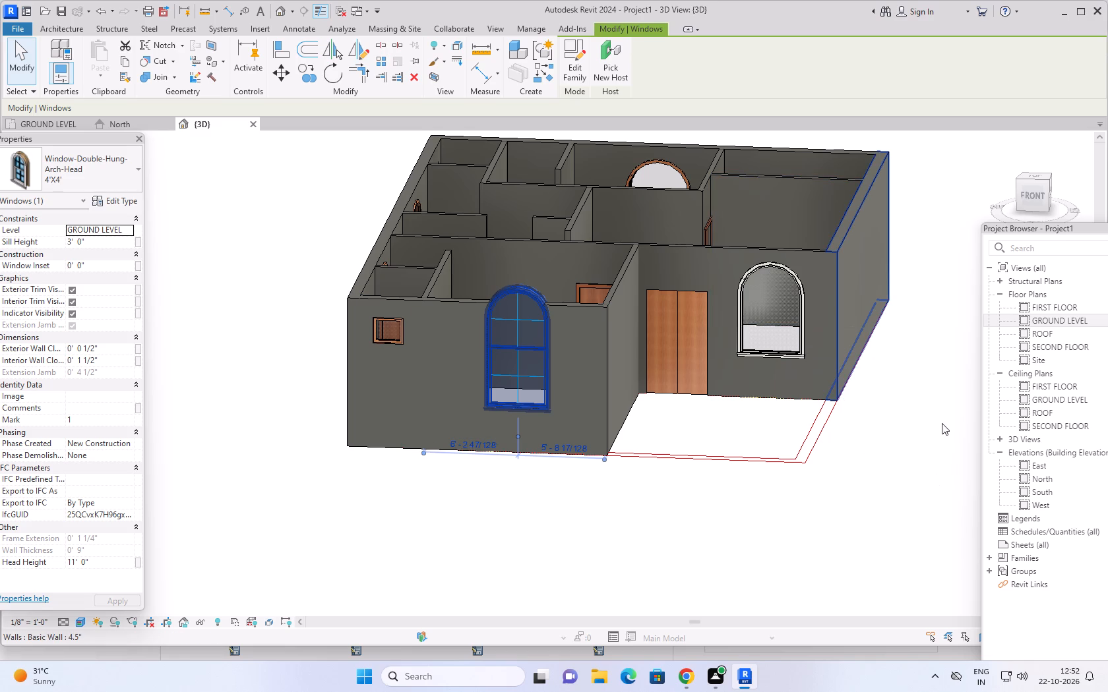
{"action": "scroll", "coordinate": [894, 413], "scroll_direction": "down", "scroll_amount": 2}
{"action": "middle_click_drag", "start_coordinate": [904, 396], "coordinate": [758, 418]}
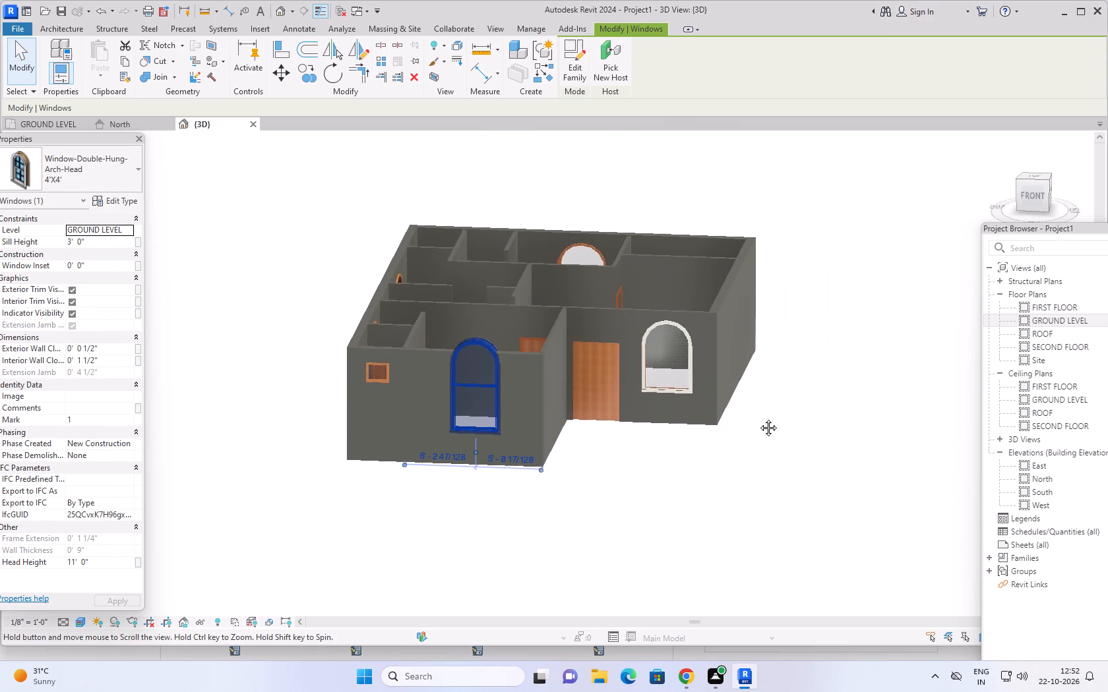
{"action": "middle_click_drag", "start_coordinate": [758, 418], "coordinate": [758, 418]}
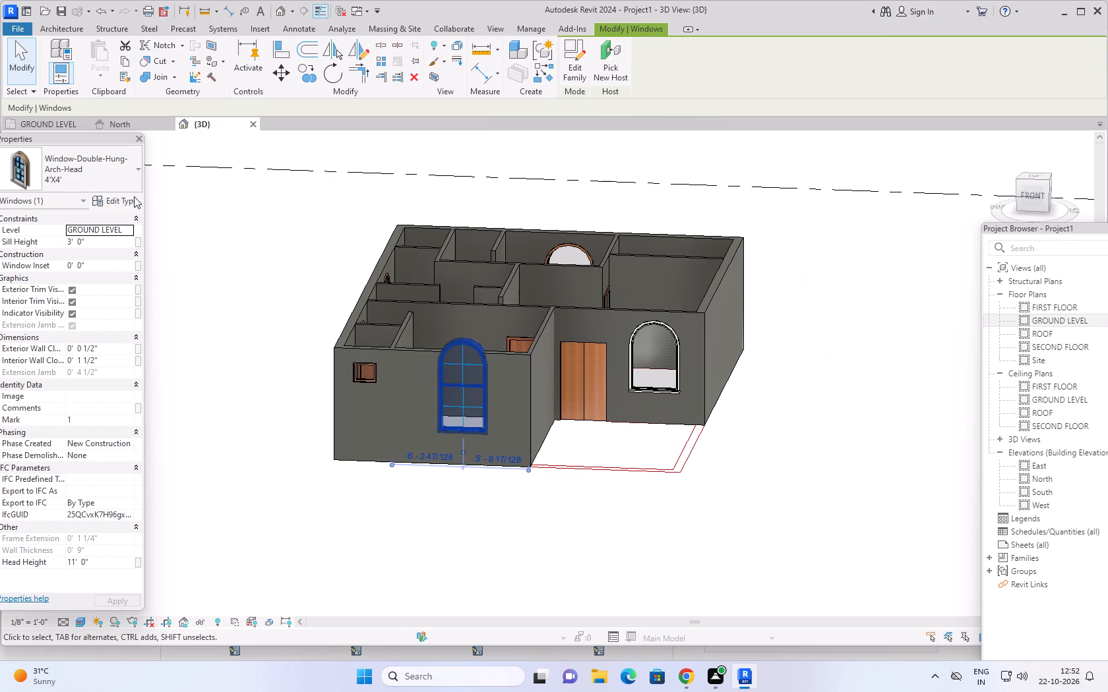
{"action": "left_click", "coordinate": [132, 171]}
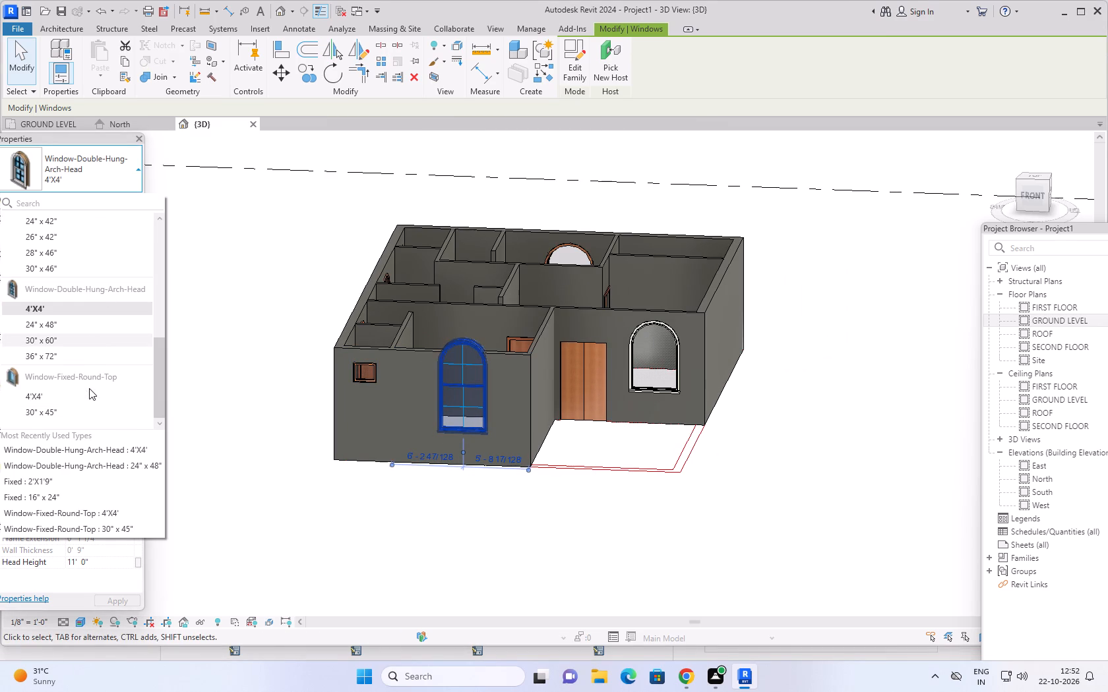
{"action": "left_click", "coordinate": [117, 167]}
{"action": "left_click", "coordinate": [104, 204]}
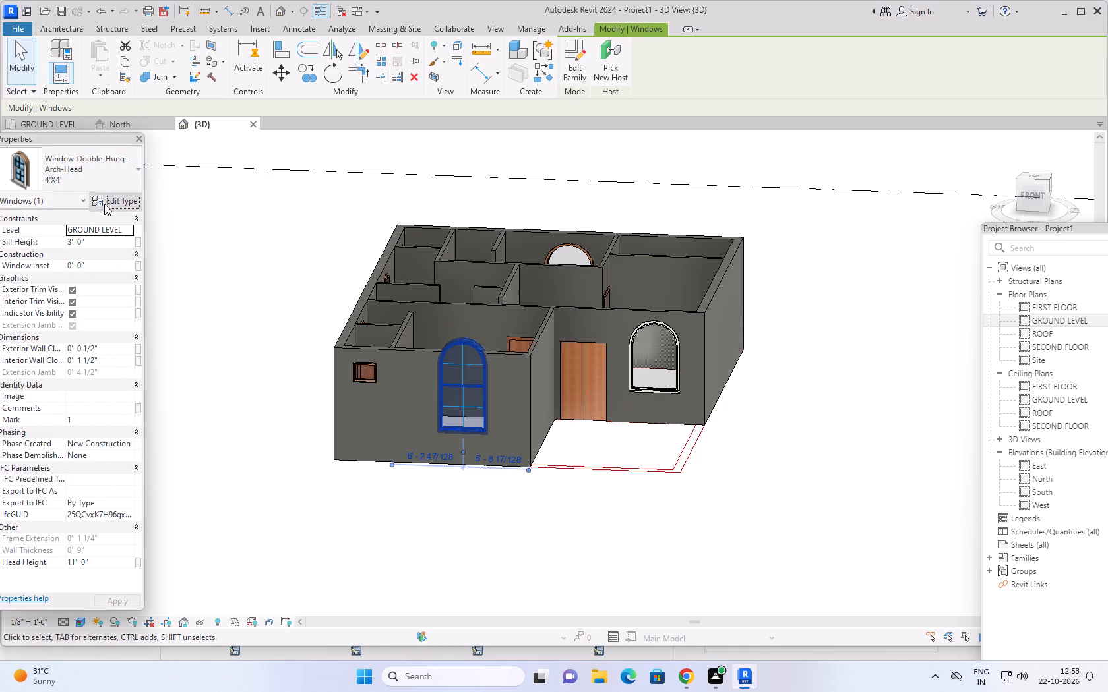
{"action": "left_click", "coordinate": [865, 223]}
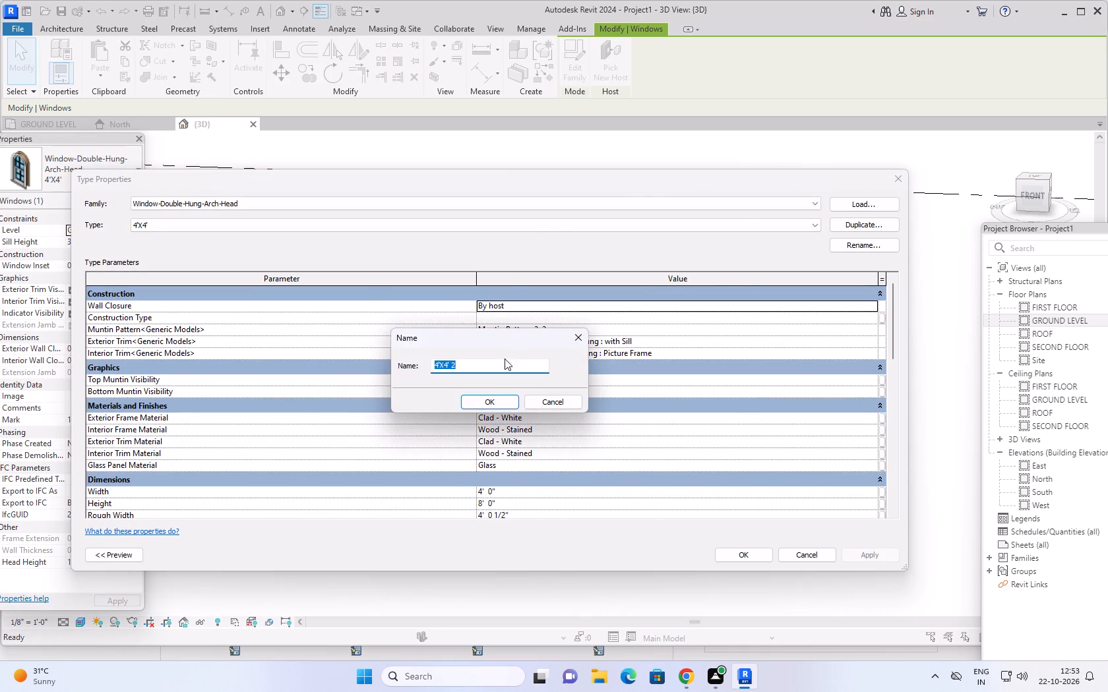
{"action": "left_click", "coordinate": [822, 211]}
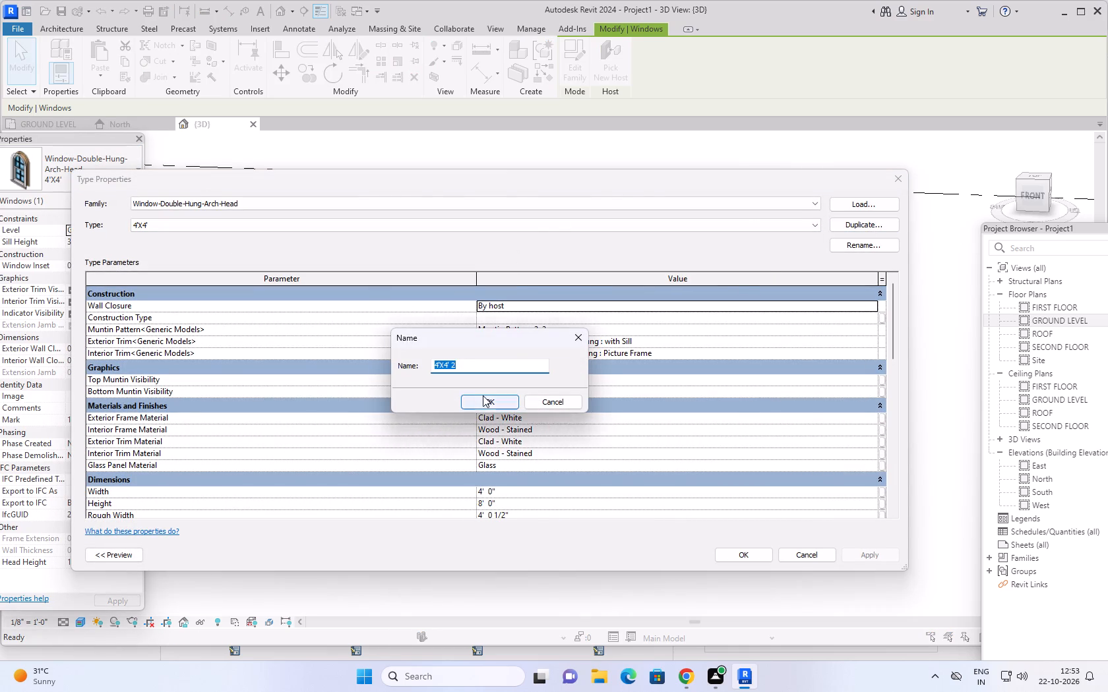
{"action": "left_click", "coordinate": [483, 395]}
Load the Window-Bow-Casement-10_Degree_Angle family from the Windows library folder for the selected front window.
{"action": "left_click", "coordinate": [884, 206]}
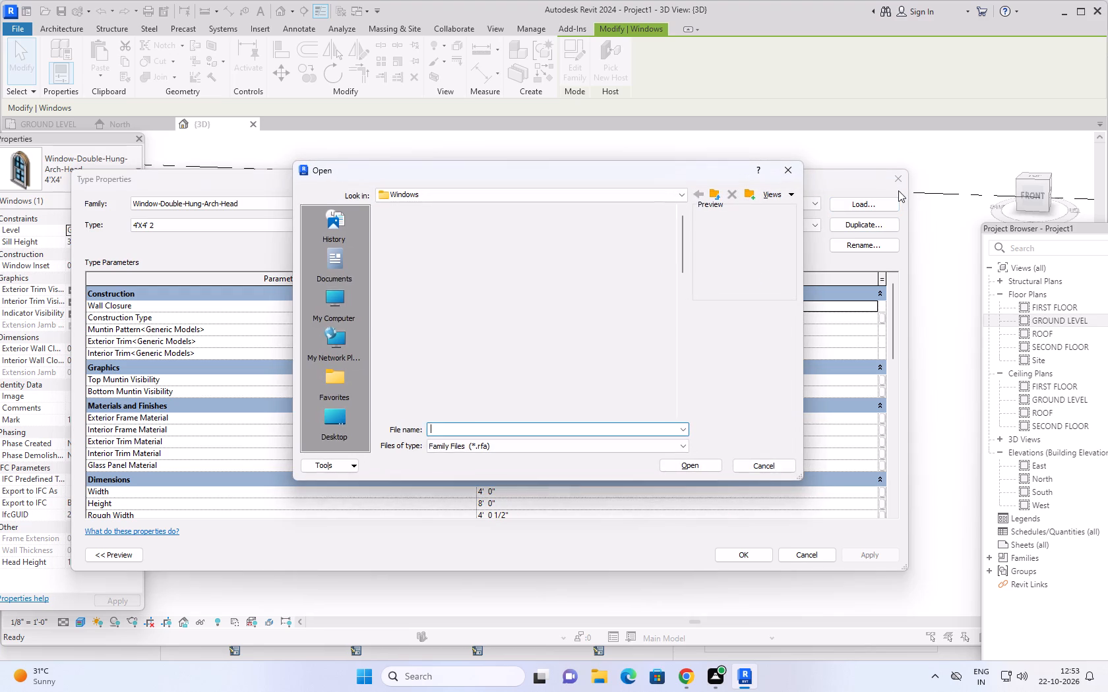
{"action": "scroll", "coordinate": [464, 310], "scroll_direction": "up", "scroll_amount": 3}
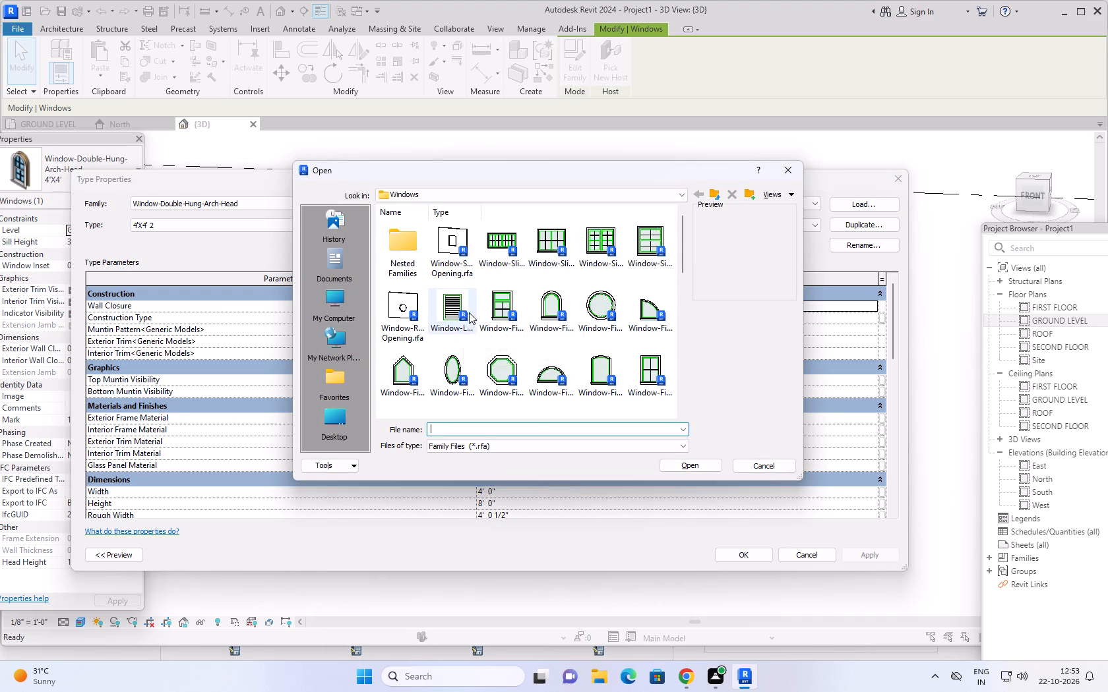
{"action": "scroll", "coordinate": [470, 318], "scroll_direction": "down", "scroll_amount": 2}
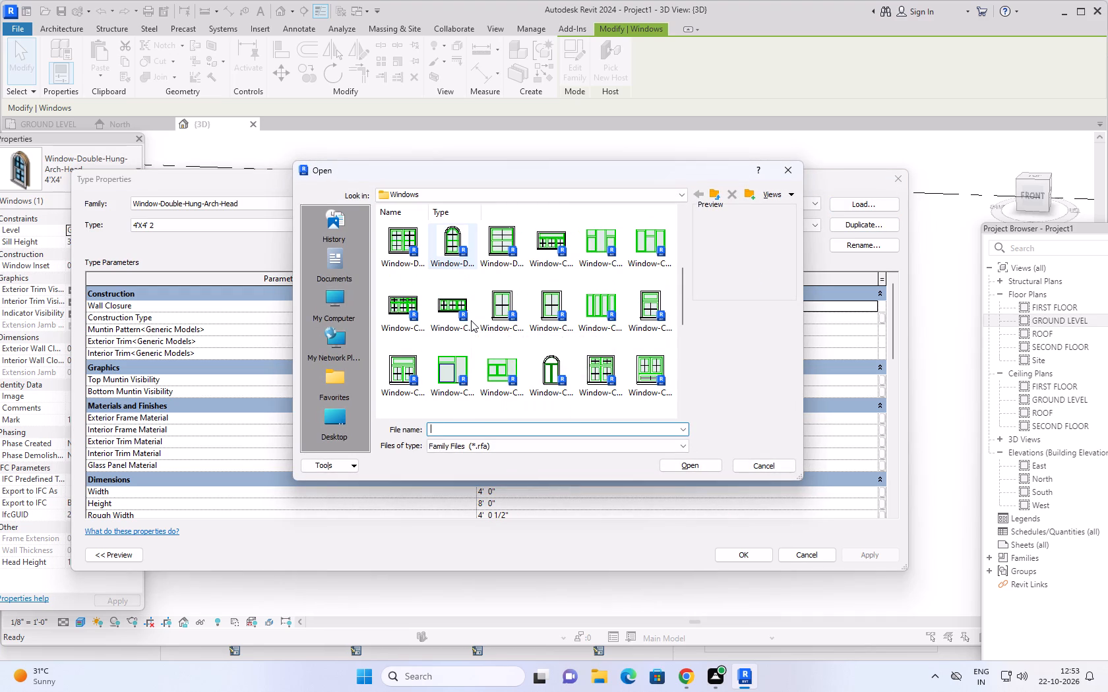
{"action": "scroll", "coordinate": [582, 320], "scroll_direction": "down", "scroll_amount": 2}
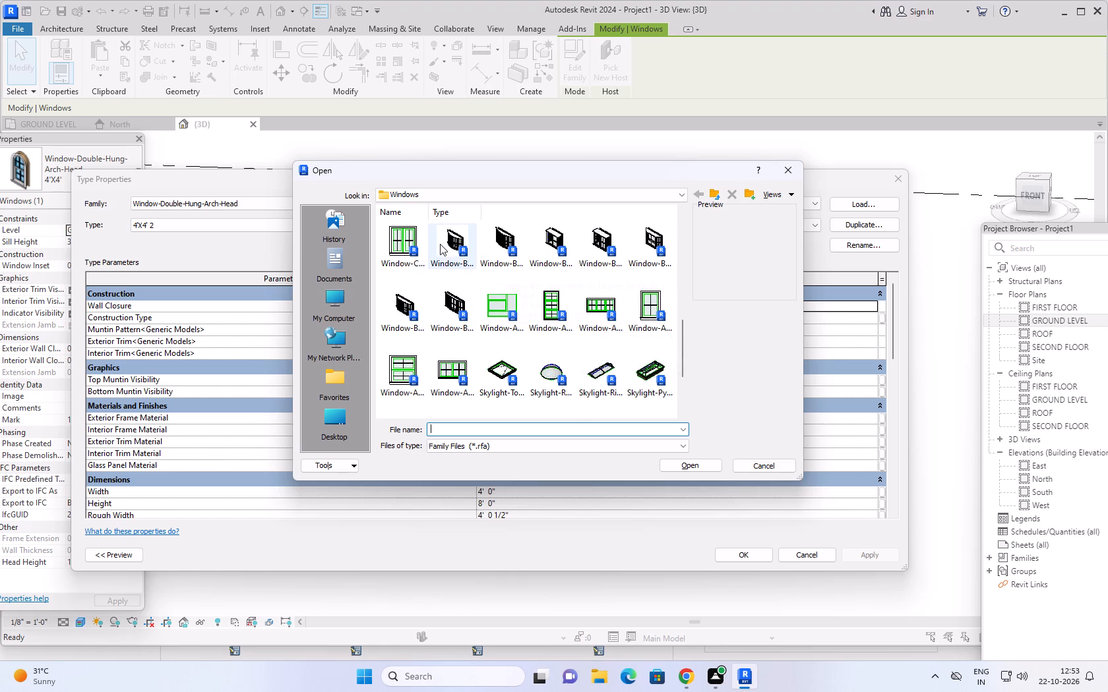
{"action": "scroll", "coordinate": [501, 299], "scroll_direction": "down", "scroll_amount": 6}
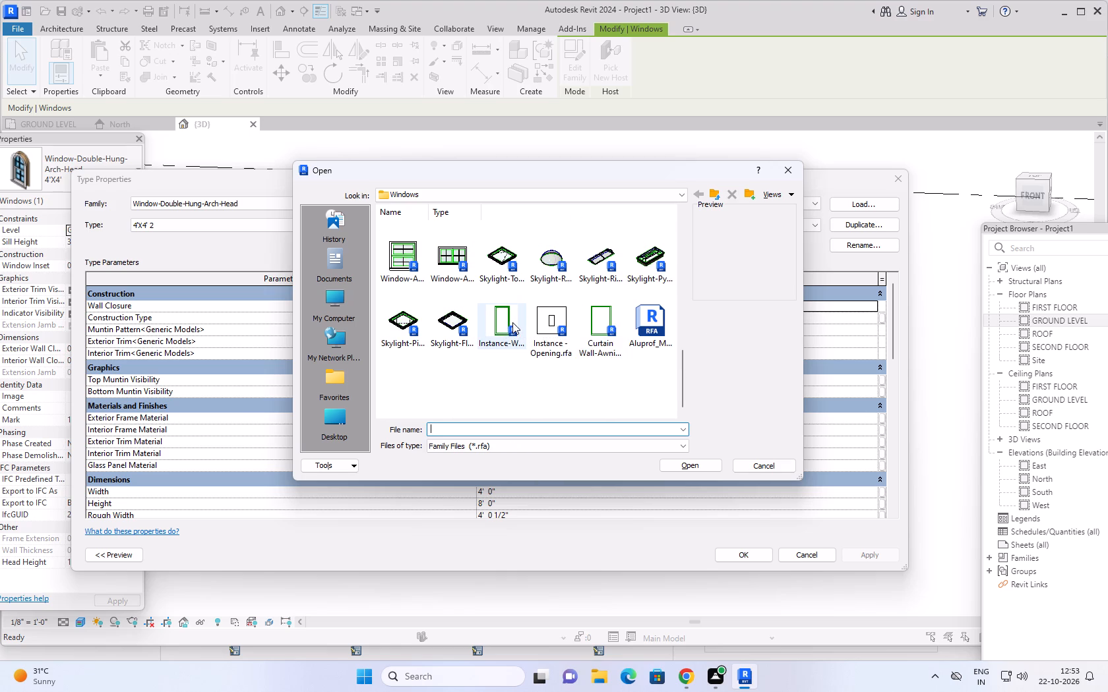
{"action": "scroll", "coordinate": [589, 328], "scroll_direction": "up", "scroll_amount": 1}
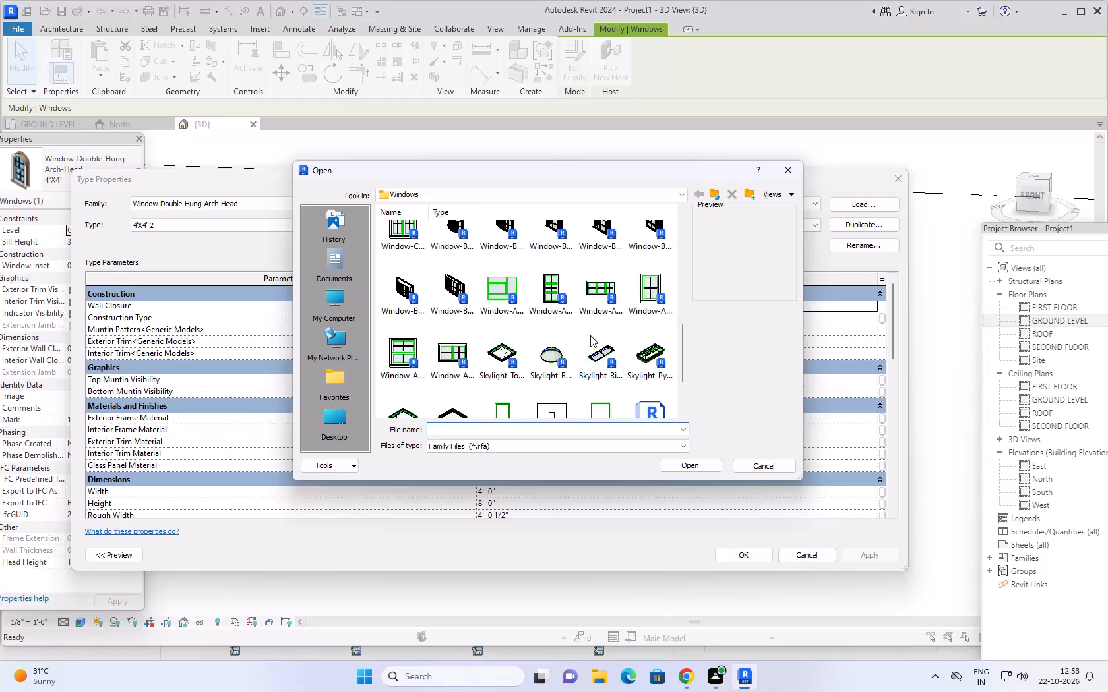
{"action": "scroll", "coordinate": [537, 328], "scroll_direction": "up", "scroll_amount": 1}
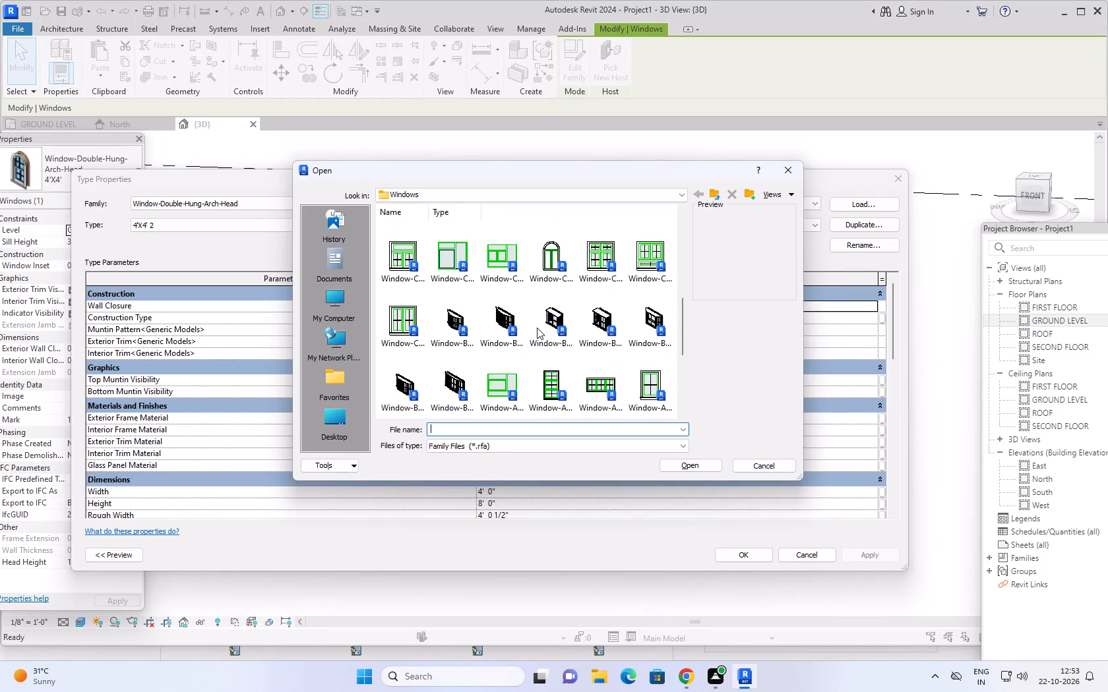
{"action": "left_click", "coordinate": [505, 316]}
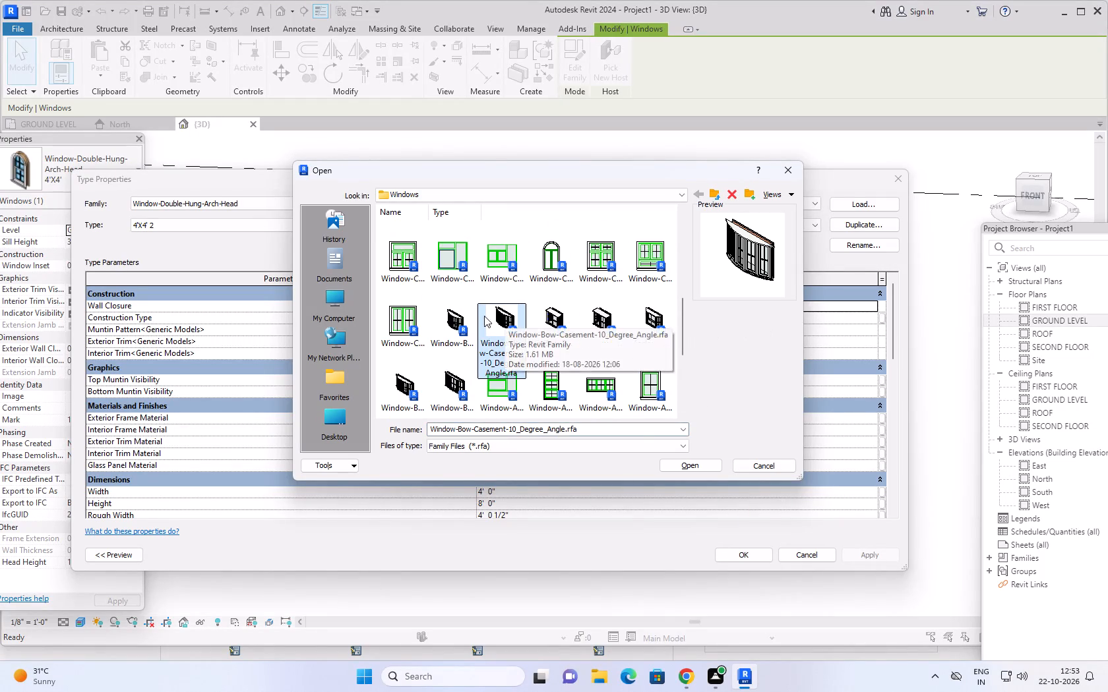
{"action": "left_click", "coordinate": [679, 461]}
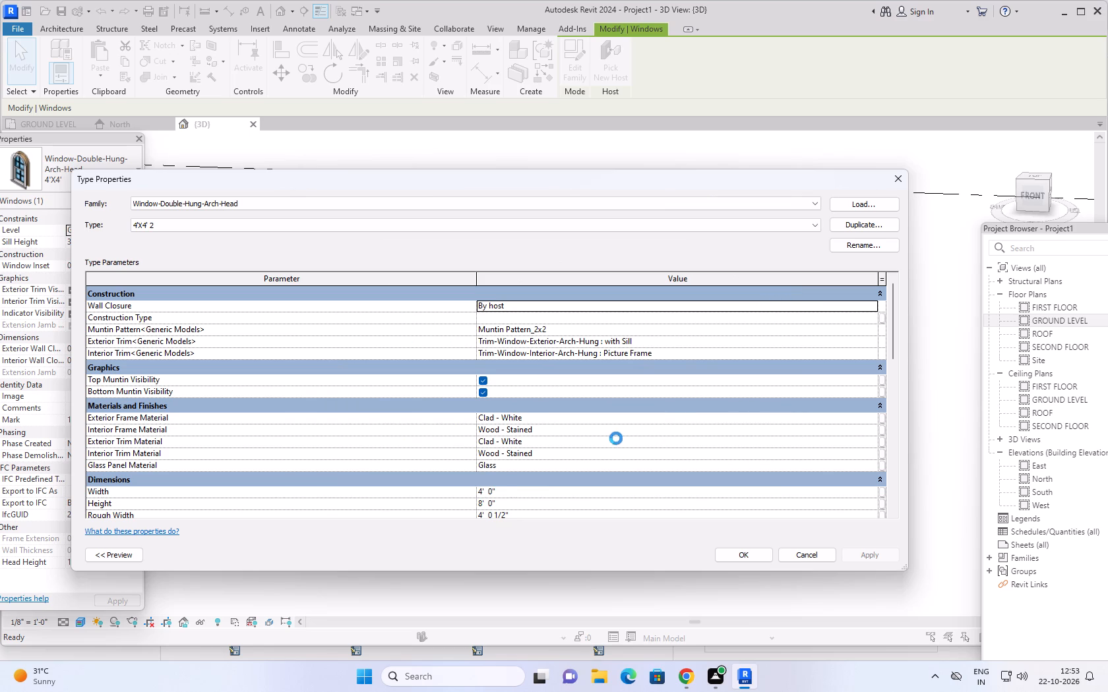
Duplicate the bow casement window's 84" x 60" type under the name 4'X4'.
{"action": "scroll", "coordinate": [634, 403], "scroll_direction": "down", "scroll_amount": 1}
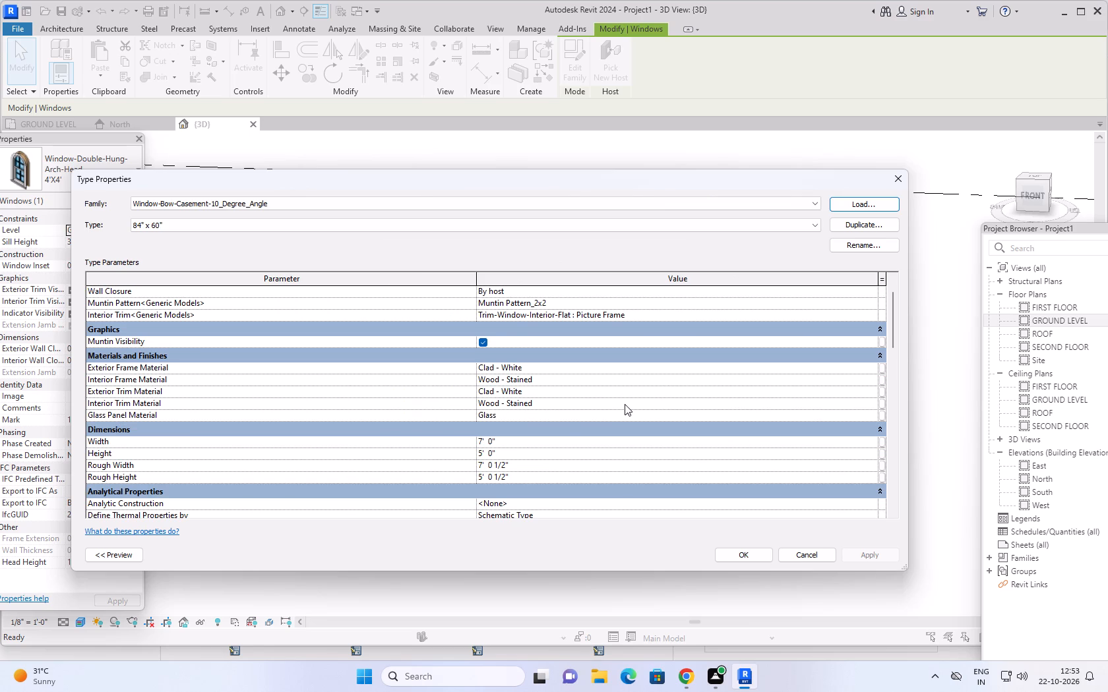
{"action": "left_click", "coordinate": [840, 224]}
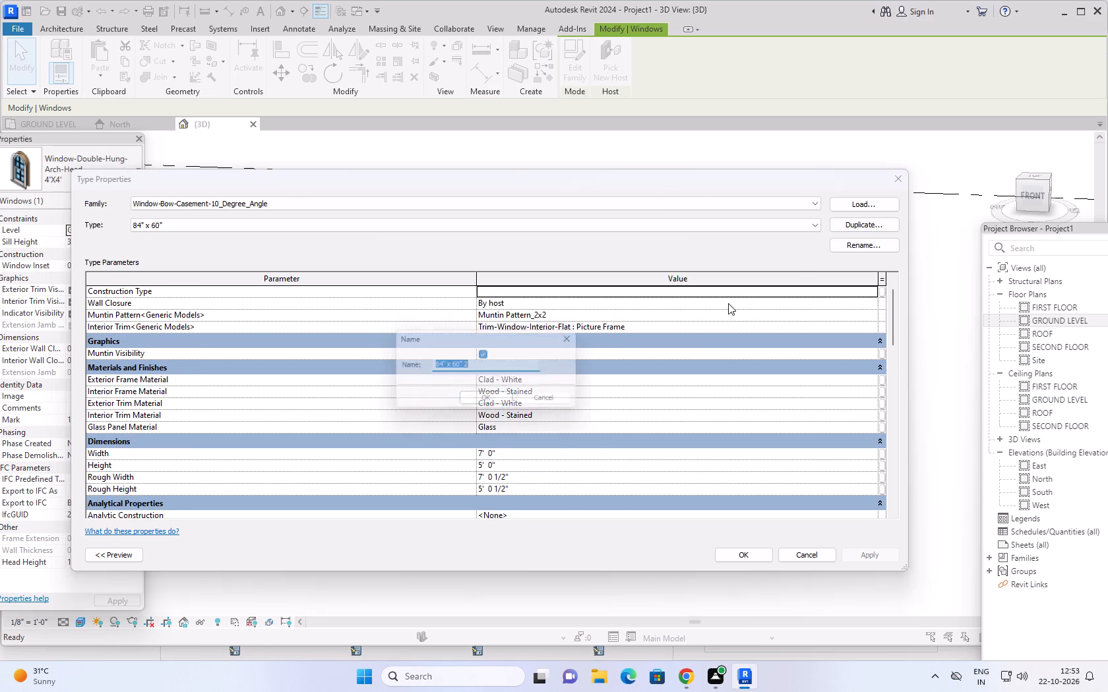
{"action": "key", "text": "4"}
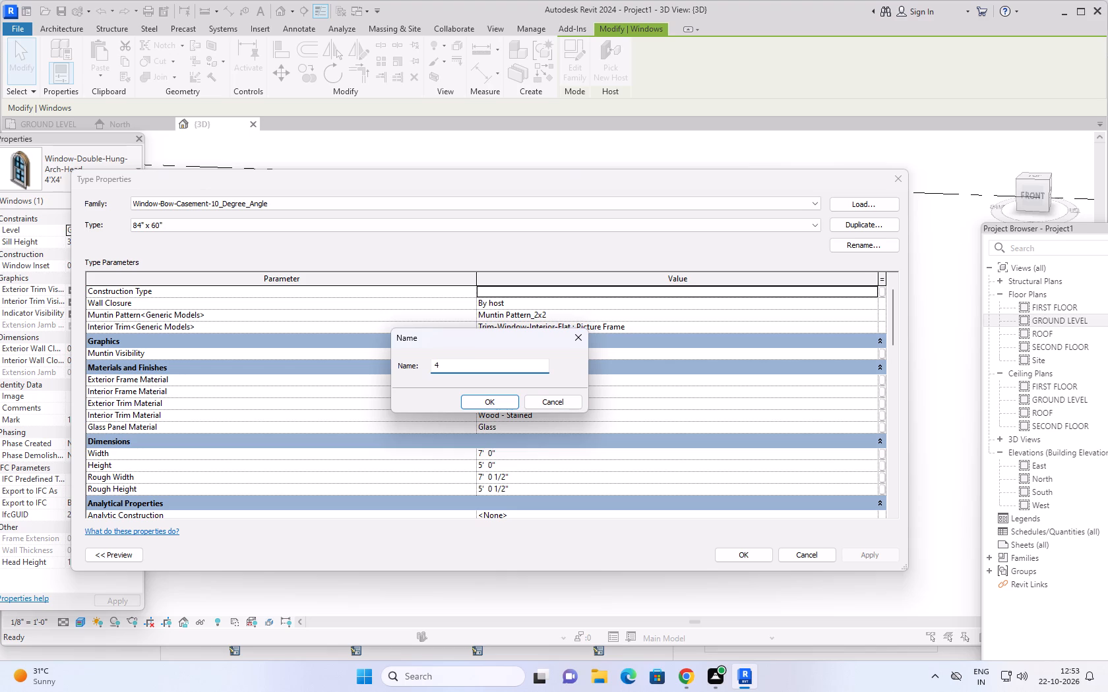
{"action": "type", "text": "'X4'"}
{"action": "left_click", "coordinate": [478, 397]}
Set the bow casement 4'X4' type's width and height to 4' each and apply the changes.
{"action": "left_click", "coordinate": [506, 451]}
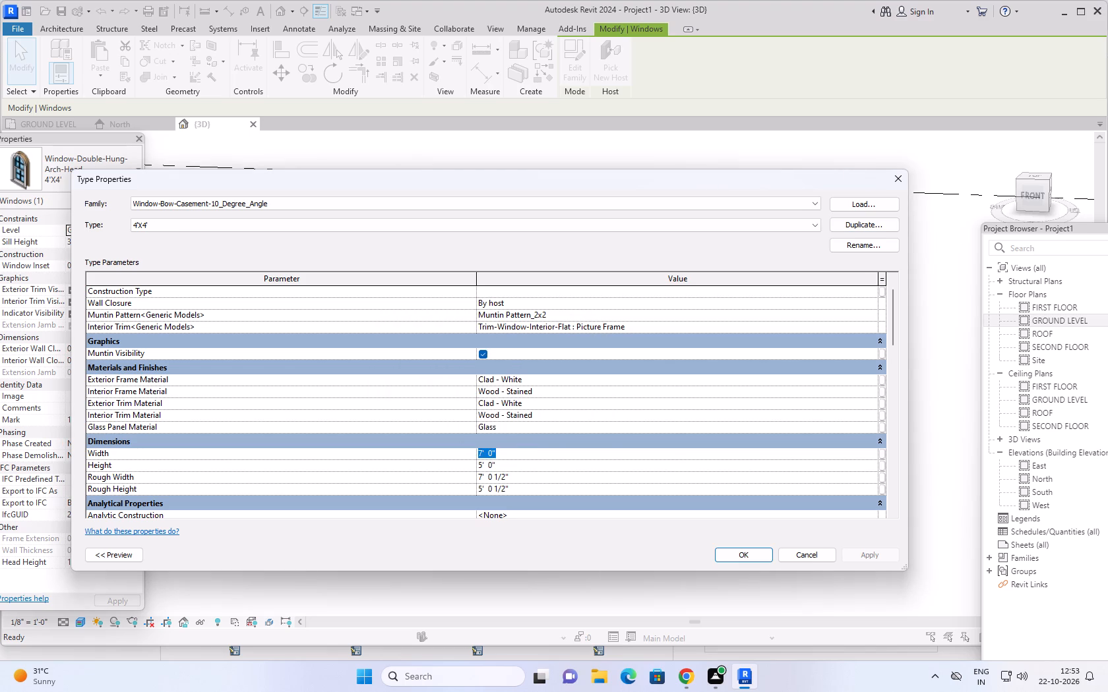
{"action": "type", "text": "4'"}
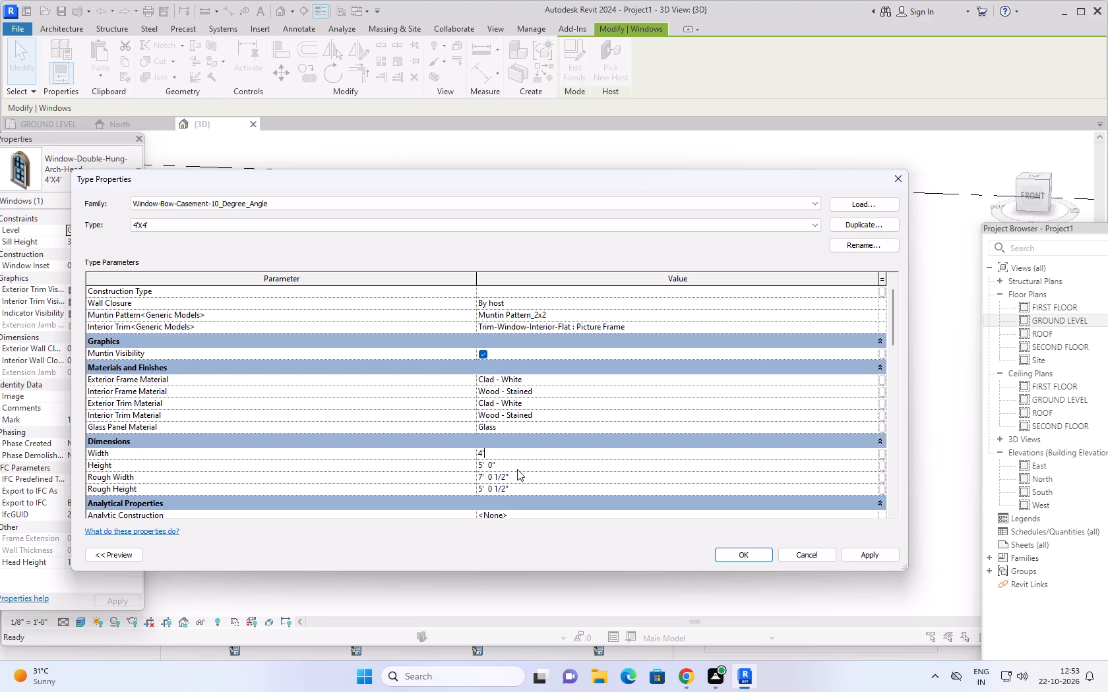
{"action": "left_click", "coordinate": [517, 465]}
{"action": "type", "text": "4'"}
{"action": "scroll", "coordinate": [593, 412], "scroll_direction": "down", "scroll_amount": 7}
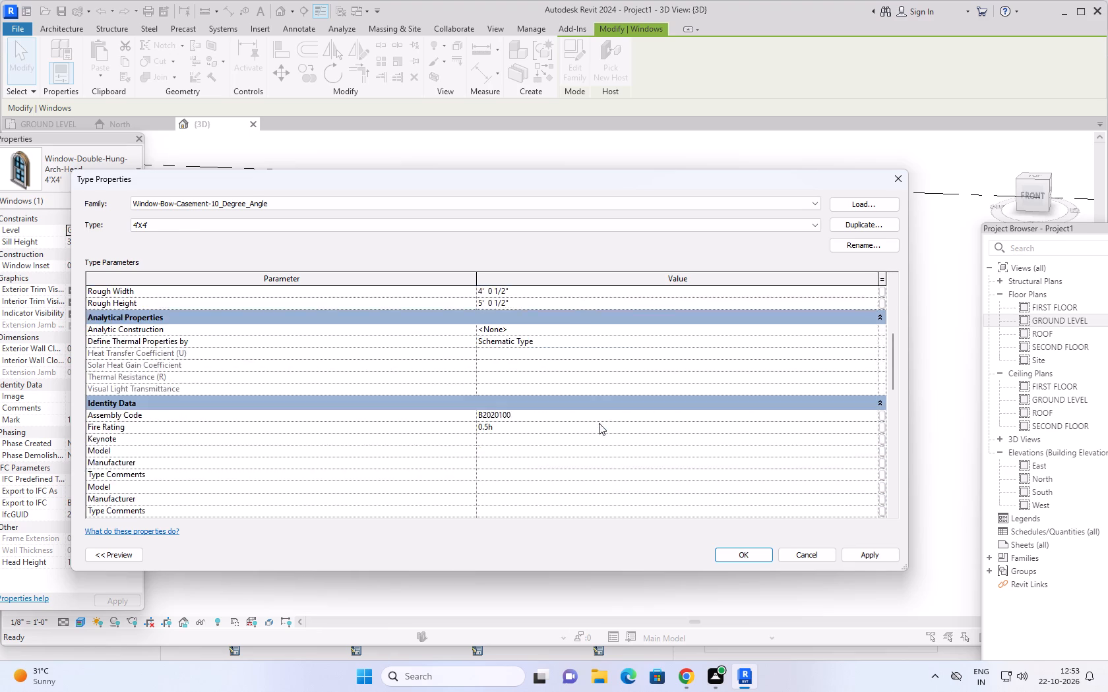
{"action": "scroll", "coordinate": [599, 423], "scroll_direction": "down", "scroll_amount": 4}
{"action": "scroll", "coordinate": [762, 505], "scroll_direction": "down", "scroll_amount": 8}
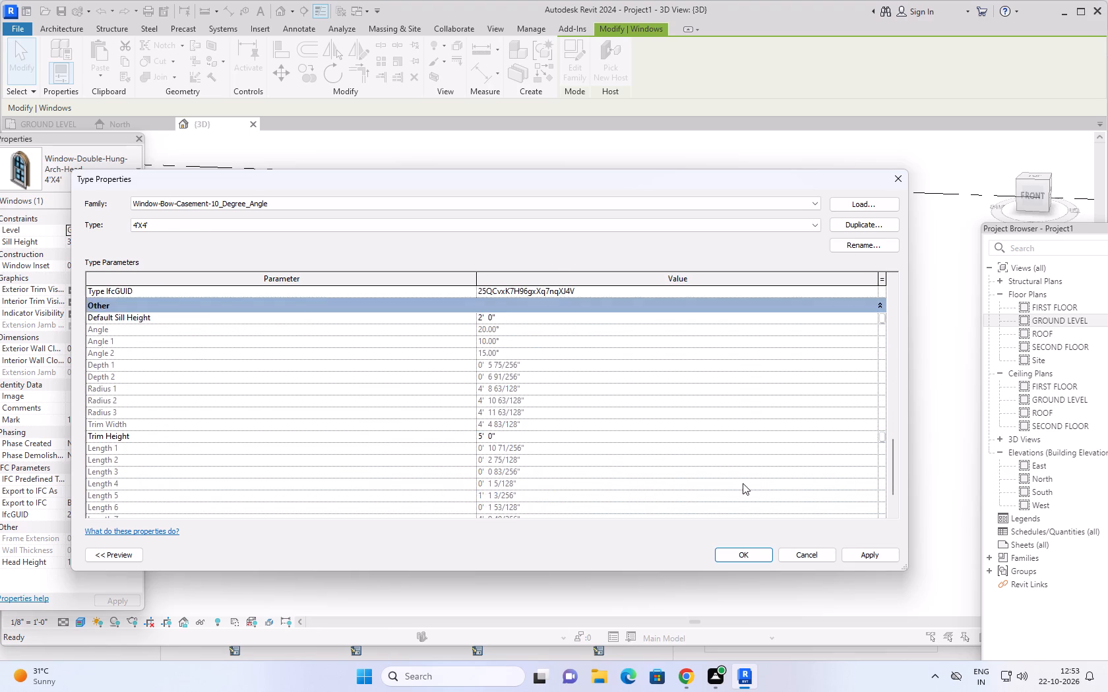
{"action": "scroll", "coordinate": [743, 483], "scroll_direction": "down", "scroll_amount": 6}
{"action": "left_click", "coordinate": [871, 553]}
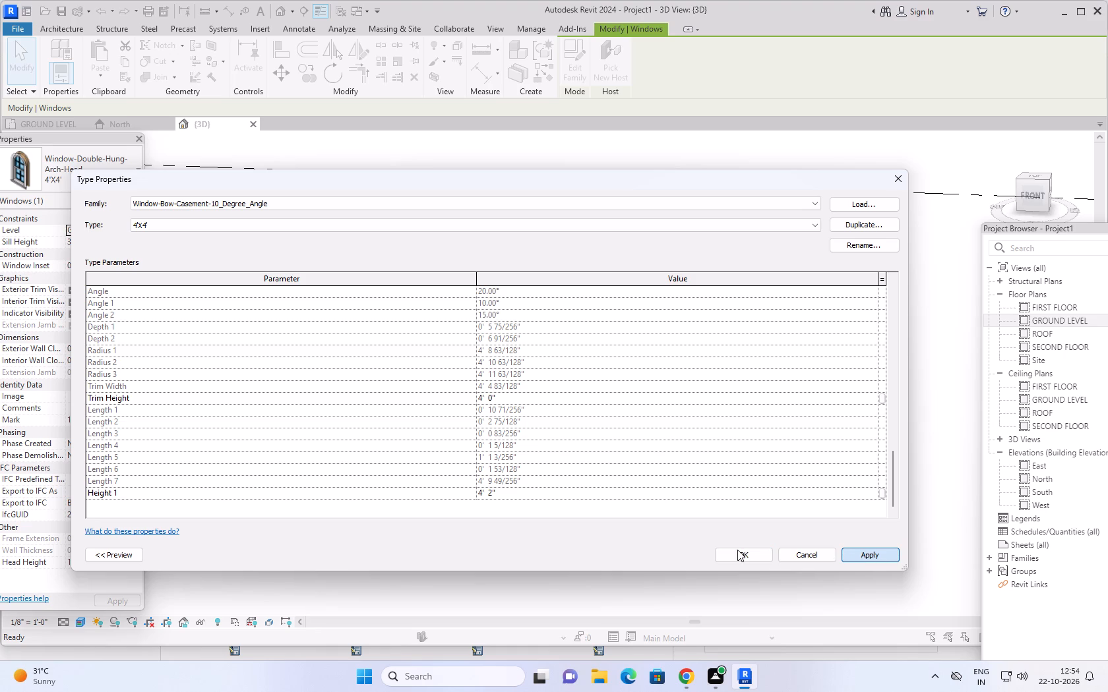
Confirm the type change so the selected front bedroom window uses the bow casement 4'X4' type.
{"action": "left_click", "coordinate": [737, 554]}
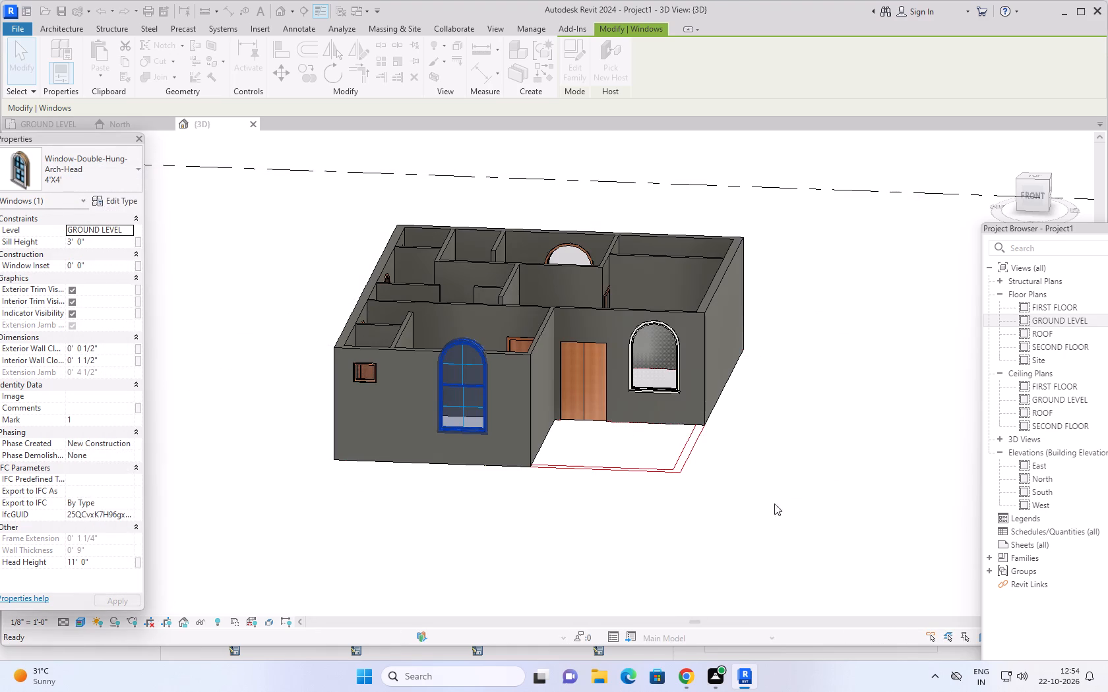
Examine the front bedroom's bow casement window in the ground level plan and from several sides in the 3D view.
{"action": "left_click", "coordinate": [33, 125]}
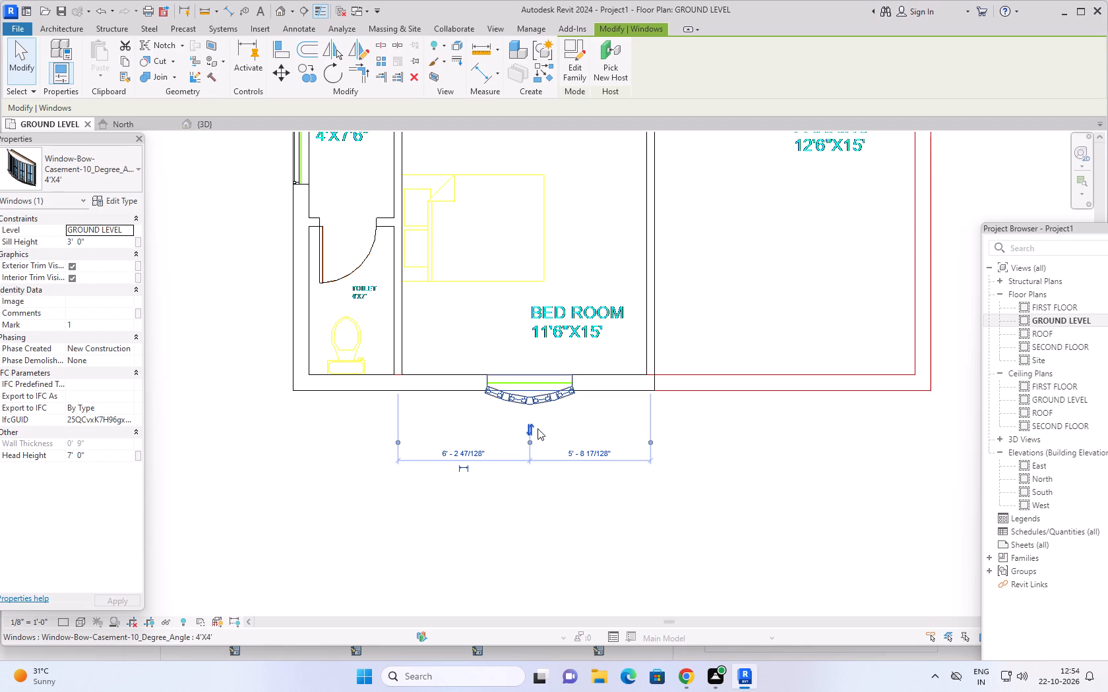
{"action": "scroll", "coordinate": [538, 428], "scroll_direction": "down", "scroll_amount": 3}
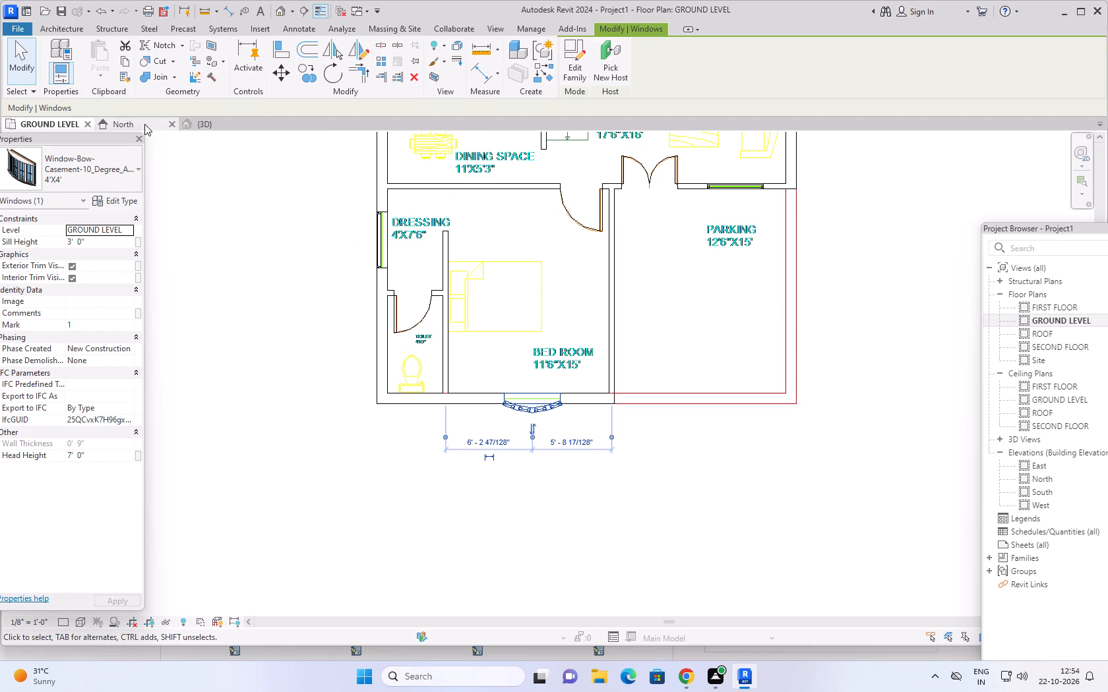
{"action": "left_click", "coordinate": [211, 123]}
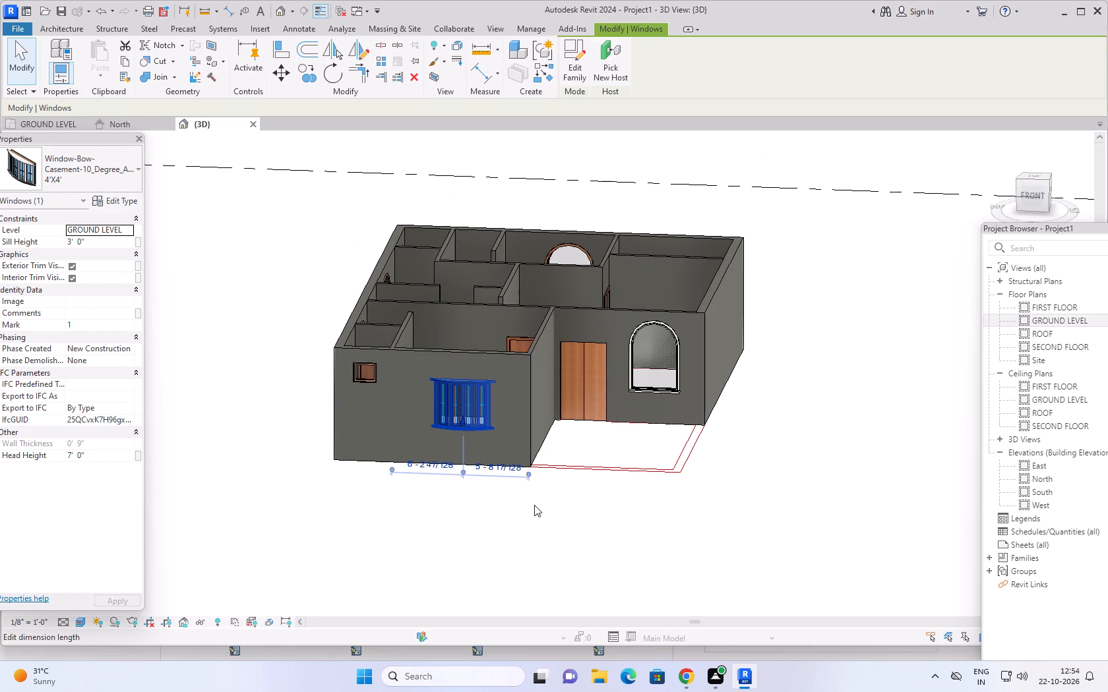
{"action": "left_click", "coordinate": [537, 507]}
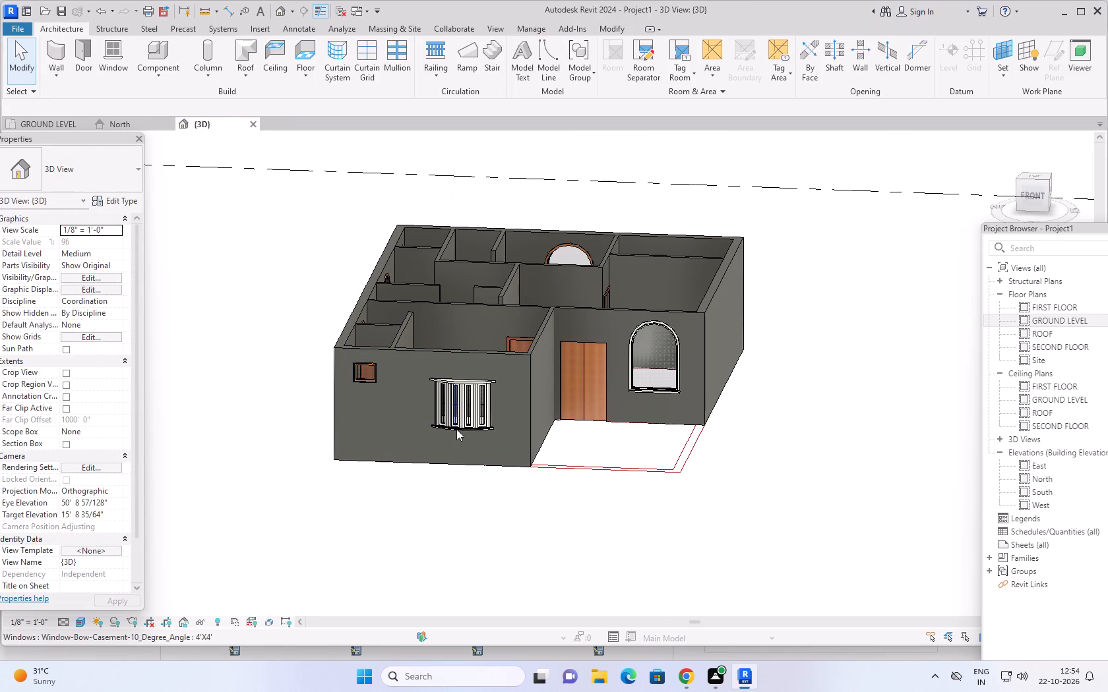
{"action": "middle_click_drag", "start_coordinate": [468, 538], "coordinate": [399, 591], "text": "shift"}
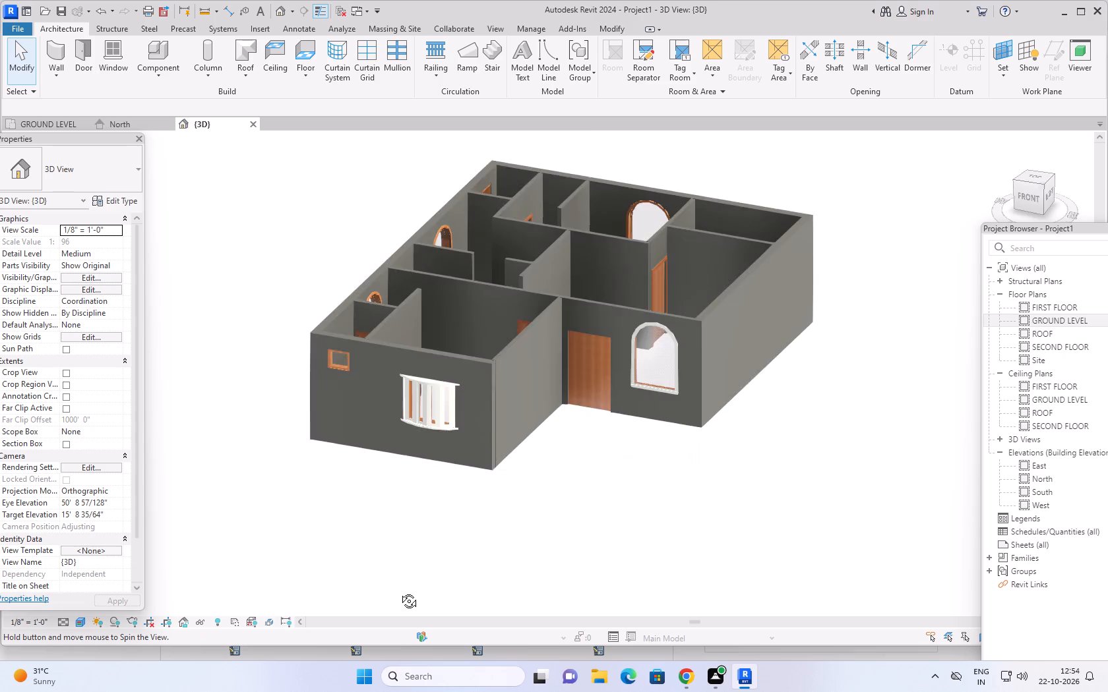
{"action": "middle_click_drag", "start_coordinate": [399, 591], "coordinate": [366, 562], "text": "shift"}
{"action": "scroll", "coordinate": [381, 396], "scroll_direction": "up", "scroll_amount": 4}
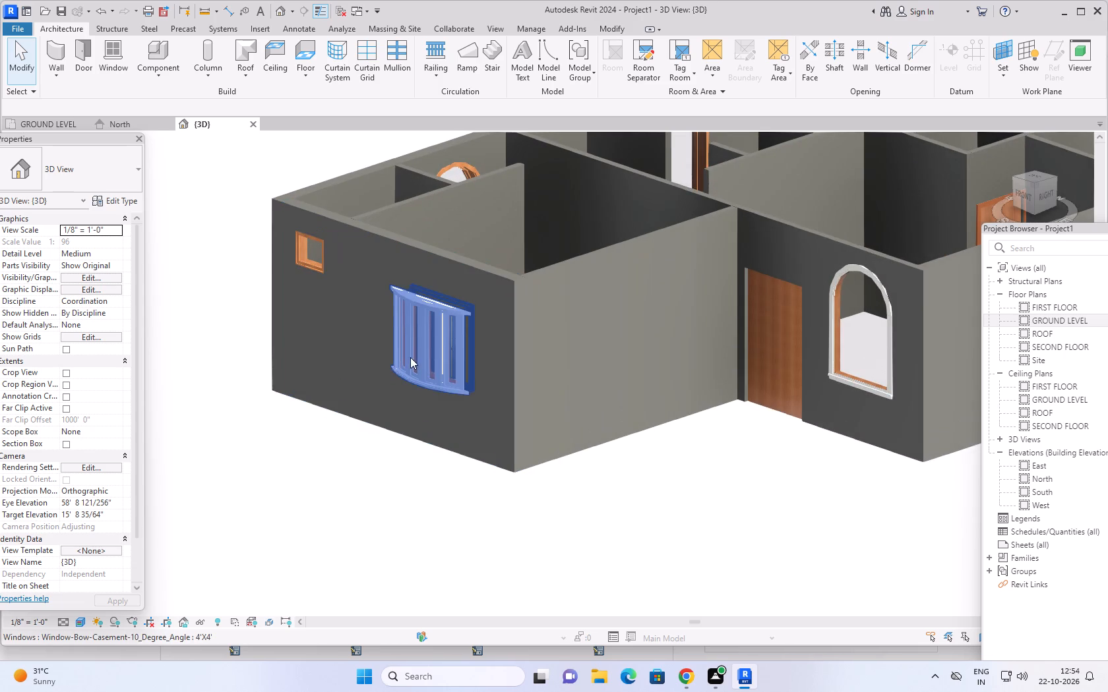
{"action": "middle_click_drag", "start_coordinate": [363, 485], "coordinate": [364, 565], "text": "shift"}
{"action": "middle_click_drag", "start_coordinate": [429, 496], "coordinate": [399, 515], "text": "shift"}
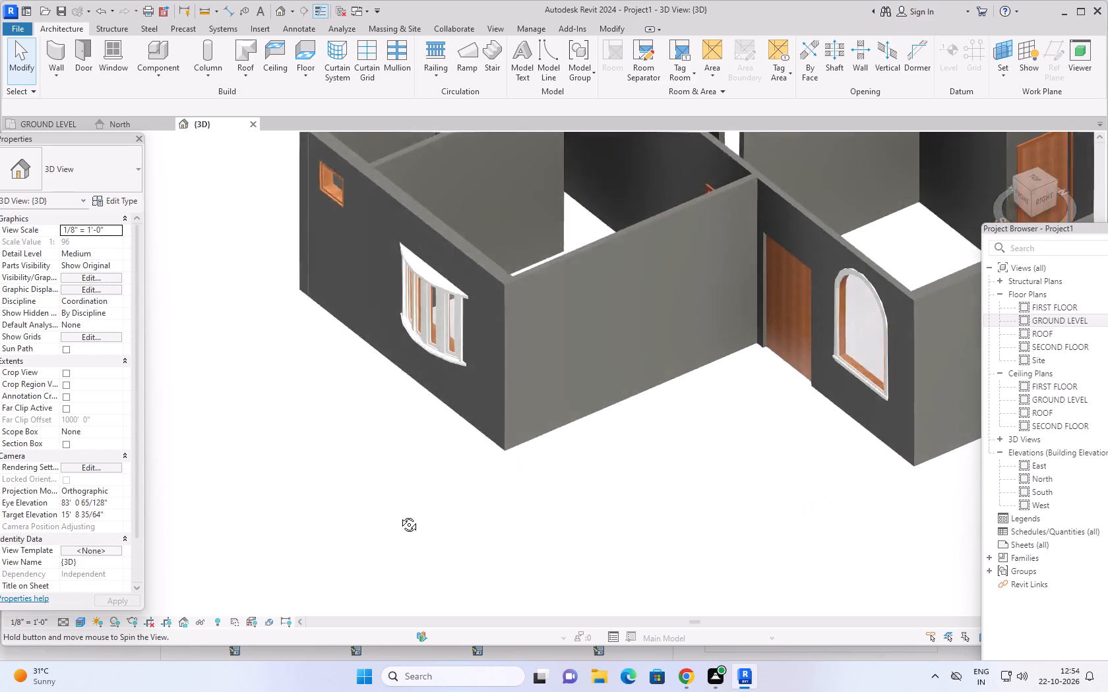
{"action": "middle_click_drag", "start_coordinate": [399, 515], "coordinate": [364, 383], "text": "shift"}
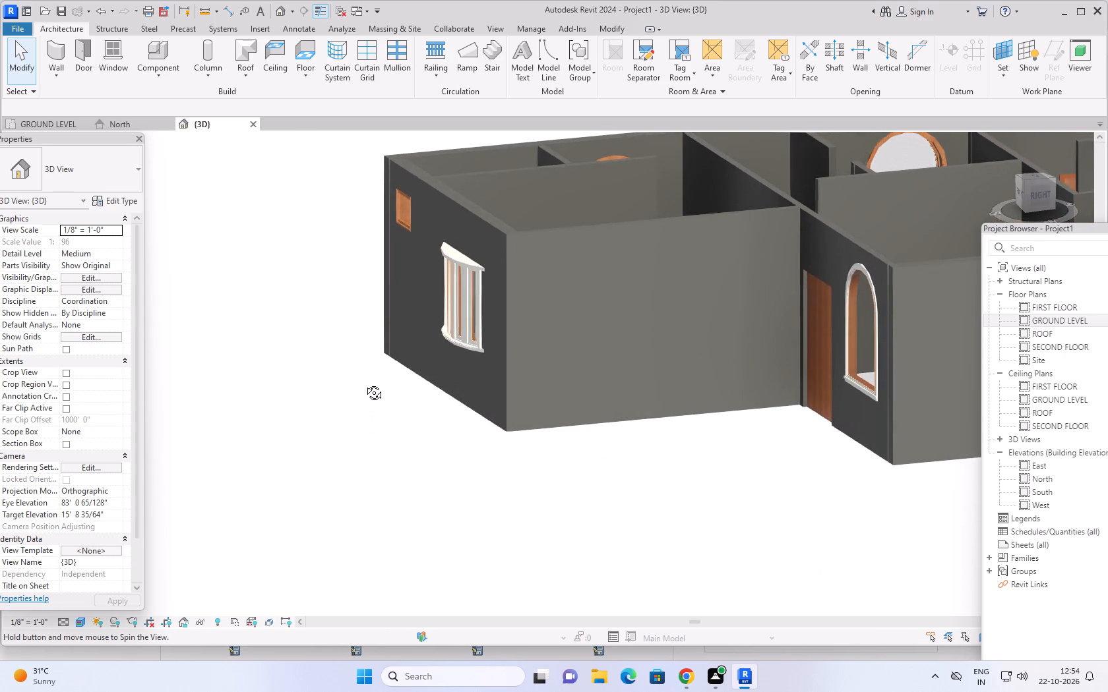
{"action": "middle_click_drag", "start_coordinate": [364, 383], "coordinate": [758, 530], "text": "shift"}
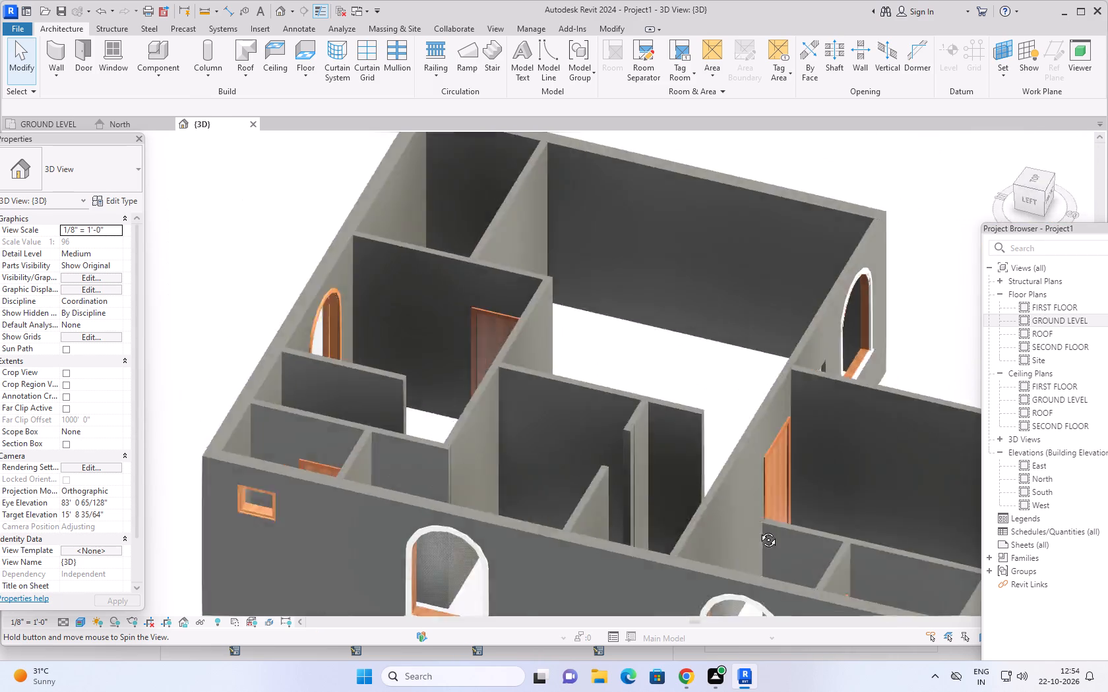
{"action": "middle_click_drag", "start_coordinate": [758, 530], "coordinate": [614, 431], "text": "shift"}
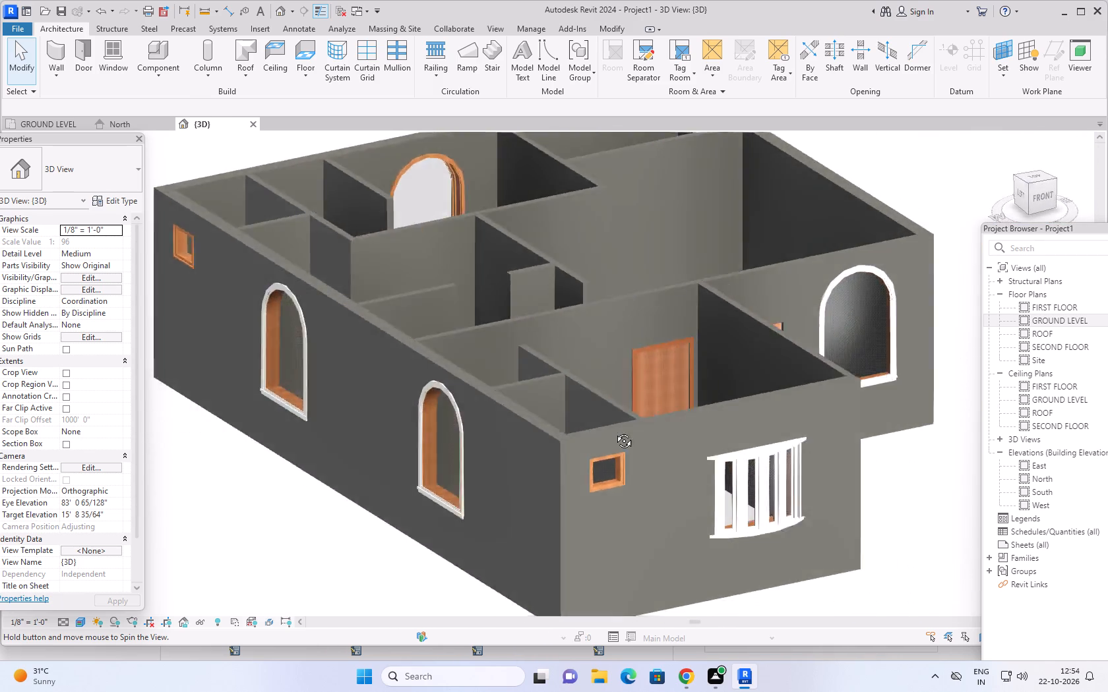
{"action": "middle_click_drag", "start_coordinate": [614, 431], "coordinate": [536, 473], "text": "shift"}
{"action": "scroll", "coordinate": [532, 509], "scroll_direction": "up", "scroll_amount": 2}
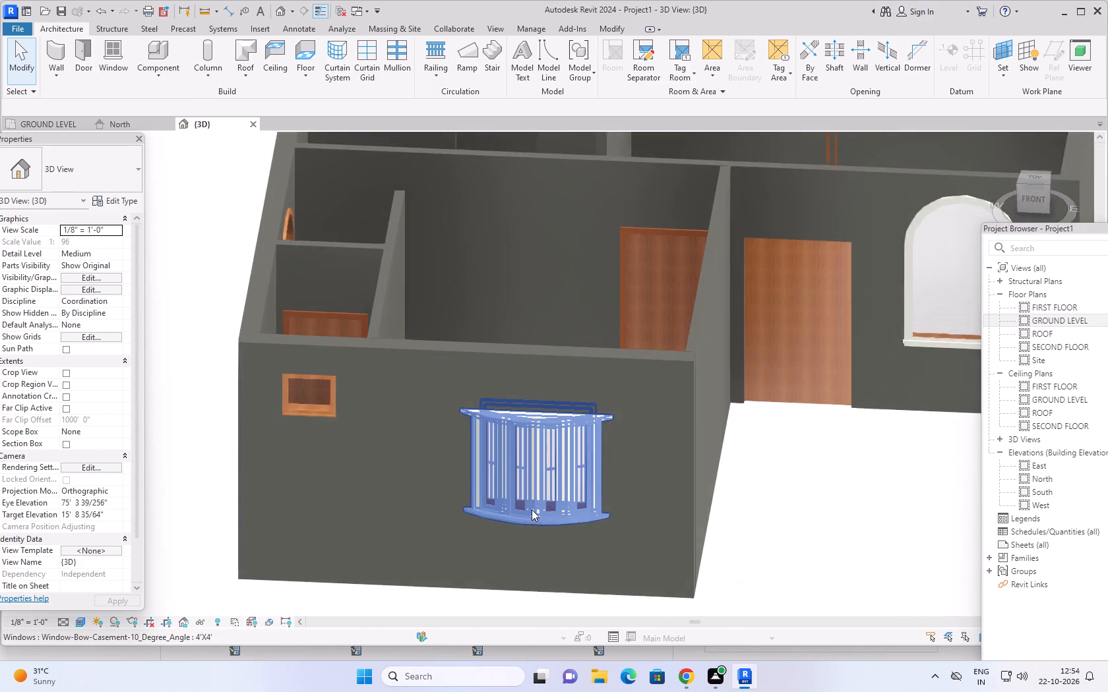
{"action": "scroll", "coordinate": [532, 509], "scroll_direction": "up", "scroll_amount": 1}
{"action": "middle_click_drag", "start_coordinate": [534, 511], "coordinate": [546, 503], "text": "shift"}
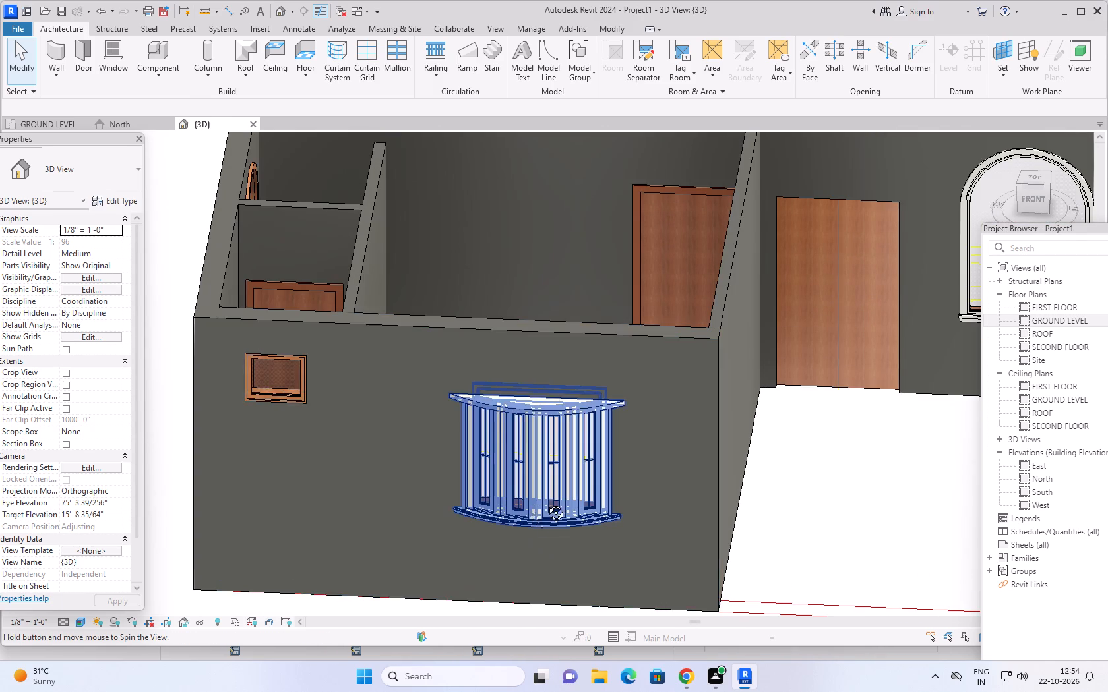
{"action": "middle_click_drag", "start_coordinate": [546, 503], "coordinate": [644, 485], "text": "shift"}
{"action": "middle_click_drag", "start_coordinate": [688, 496], "coordinate": [414, 496]}
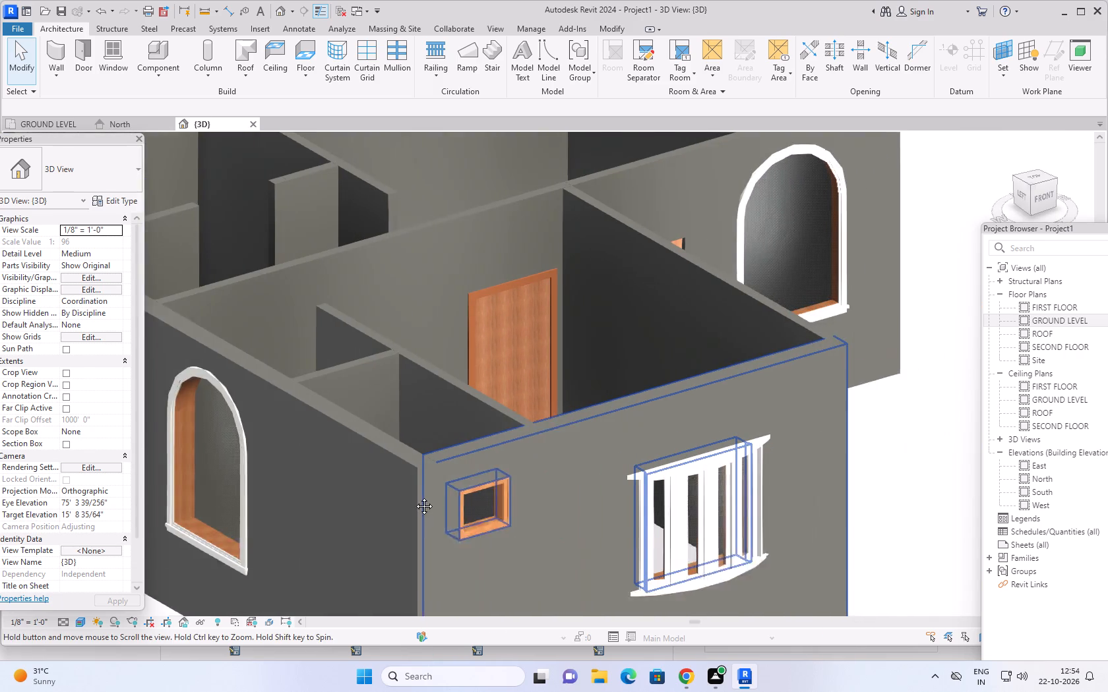
{"action": "middle_click_drag", "start_coordinate": [414, 496], "coordinate": [408, 496]}
{"action": "middle_click_drag", "start_coordinate": [583, 517], "coordinate": [632, 548], "text": "shift"}
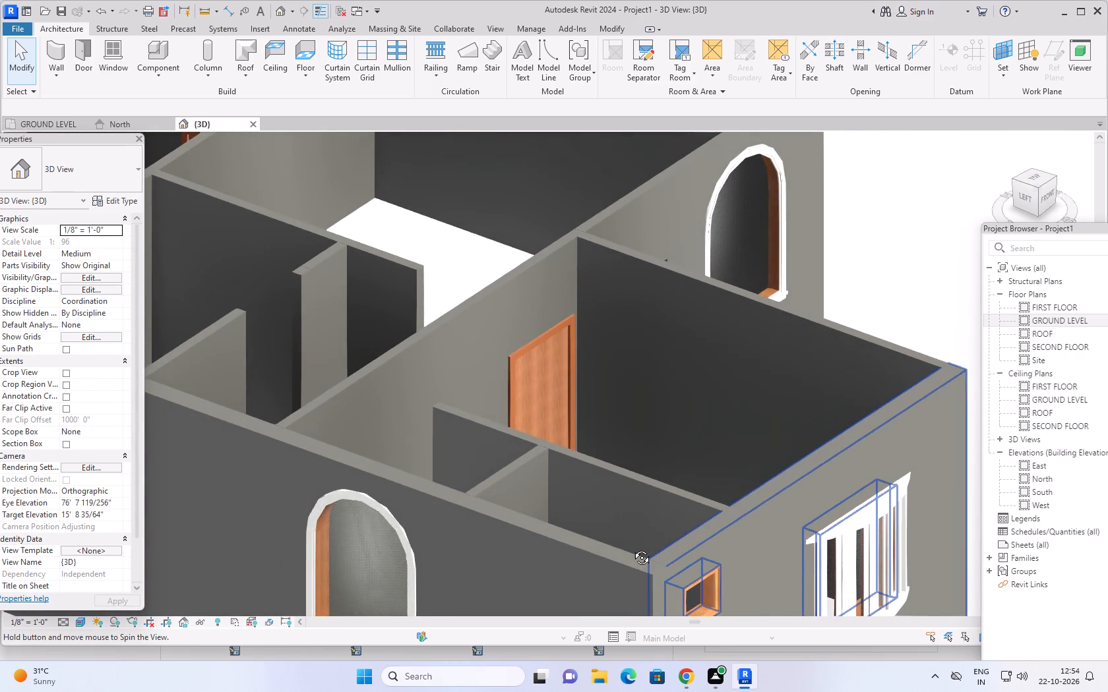
{"action": "middle_click_drag", "start_coordinate": [632, 548], "coordinate": [533, 496], "text": "shift"}
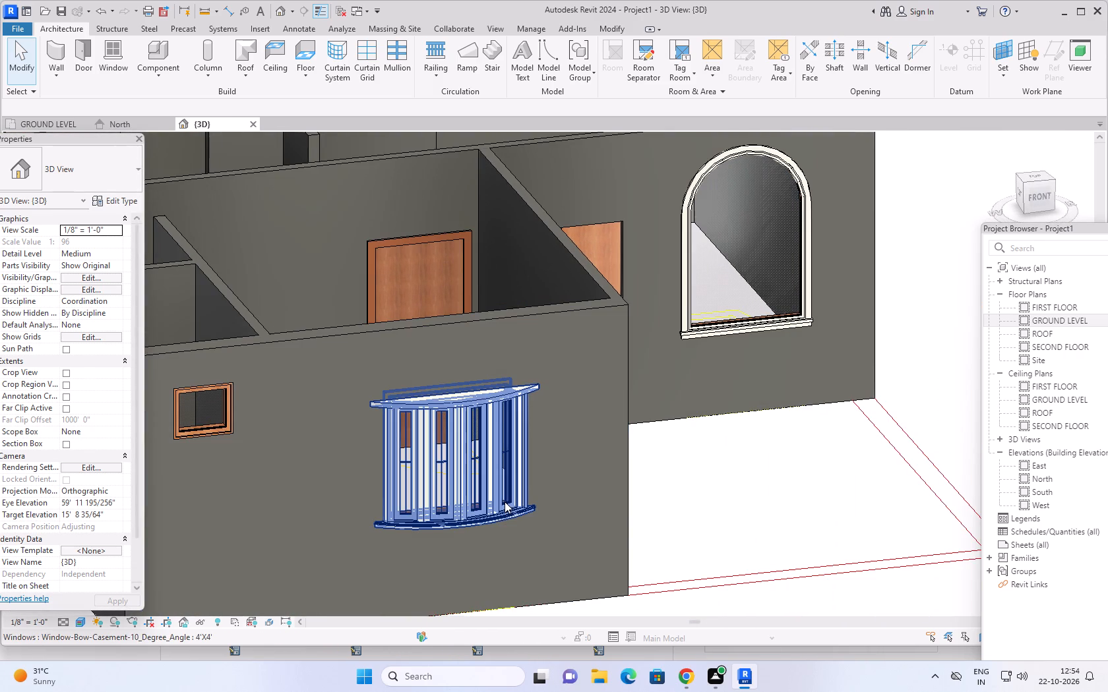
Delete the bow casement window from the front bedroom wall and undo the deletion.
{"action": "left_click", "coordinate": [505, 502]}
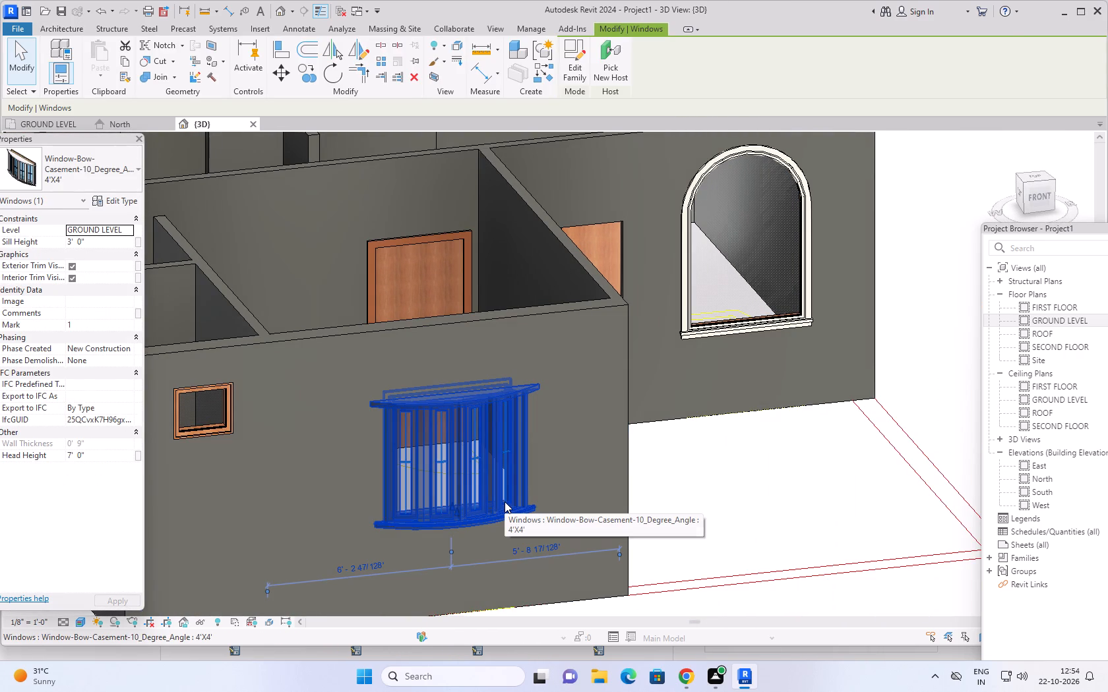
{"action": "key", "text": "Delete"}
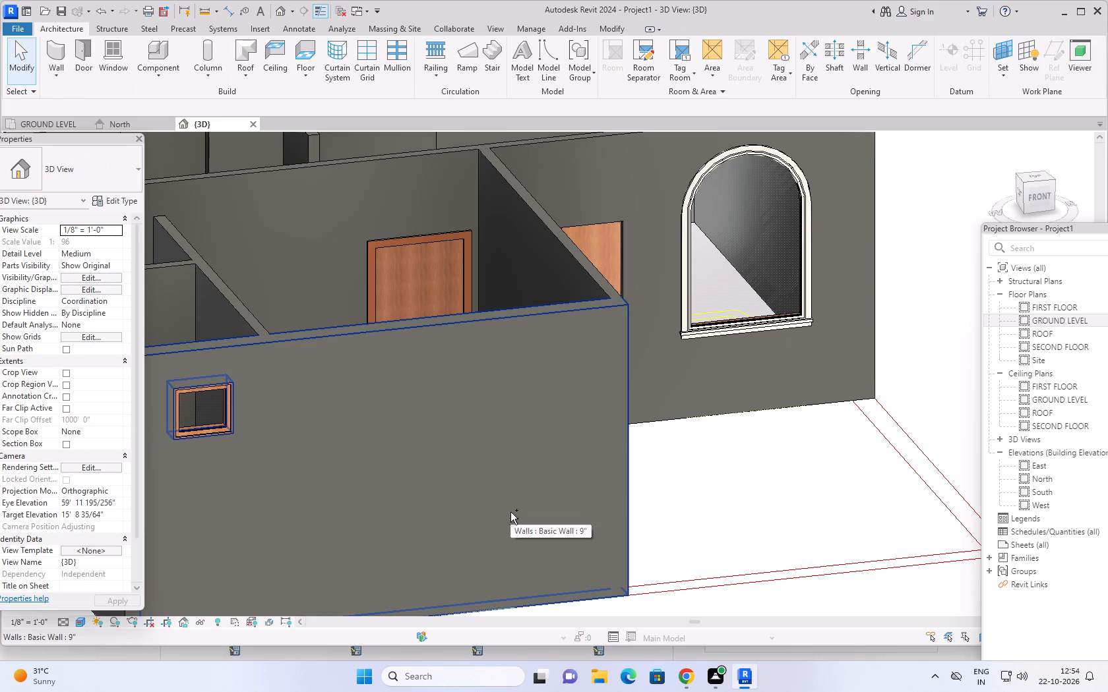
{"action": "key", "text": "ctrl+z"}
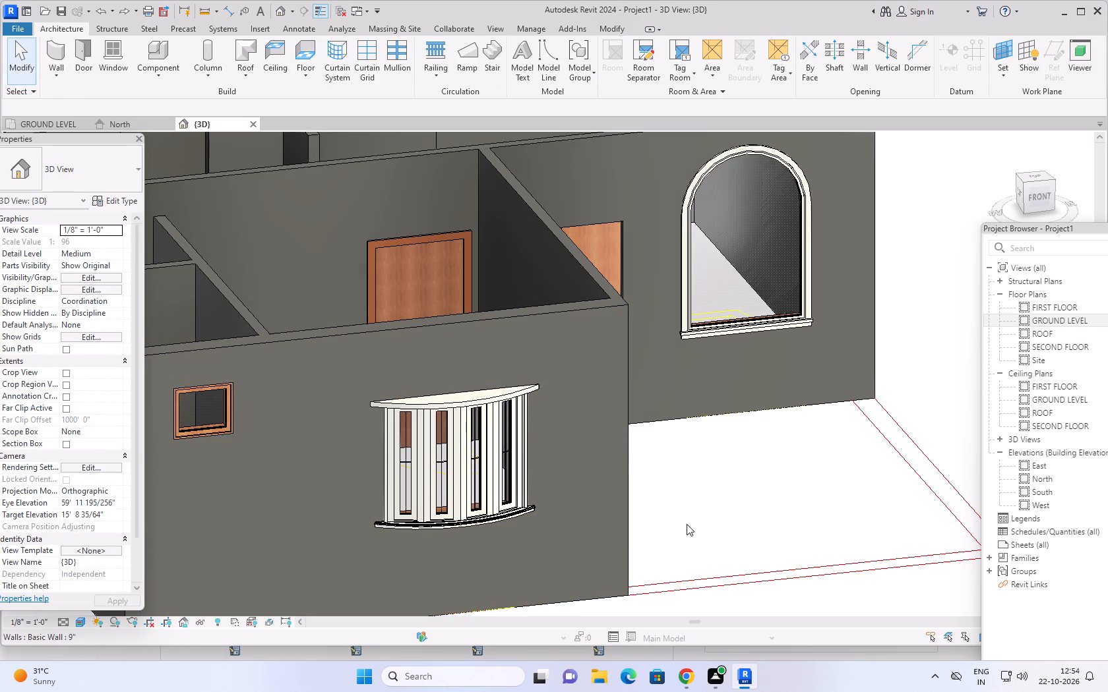
Examine the whole ground-level model in 3D from the front and sides, including the window beside the front double door.
{"action": "scroll", "coordinate": [701, 522], "scroll_direction": "down", "scroll_amount": 2}
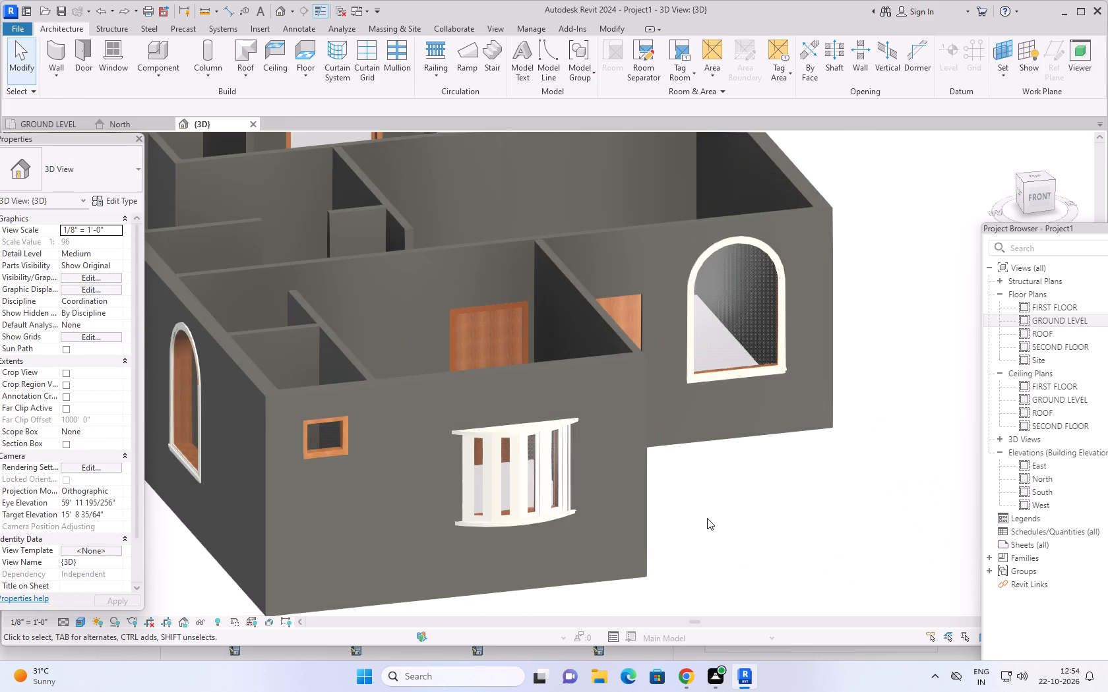
{"action": "scroll", "coordinate": [707, 518], "scroll_direction": "down", "scroll_amount": 1}
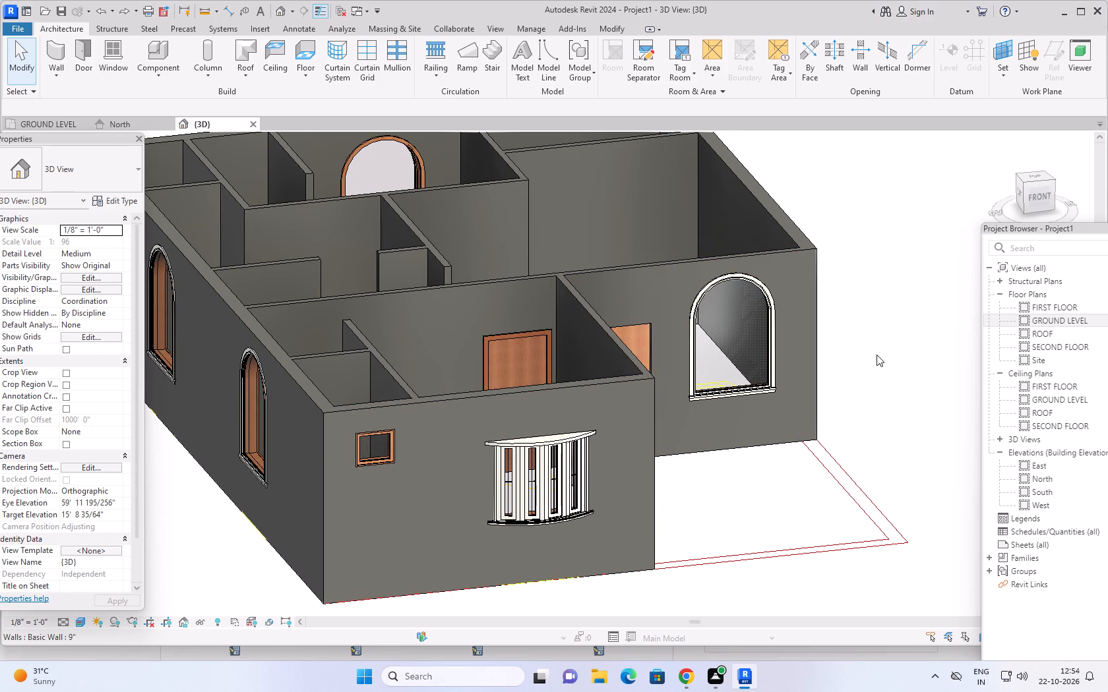
{"action": "scroll", "coordinate": [877, 355], "scroll_direction": "down", "scroll_amount": 2}
{"action": "middle_click_drag", "start_coordinate": [873, 364], "coordinate": [799, 422]}
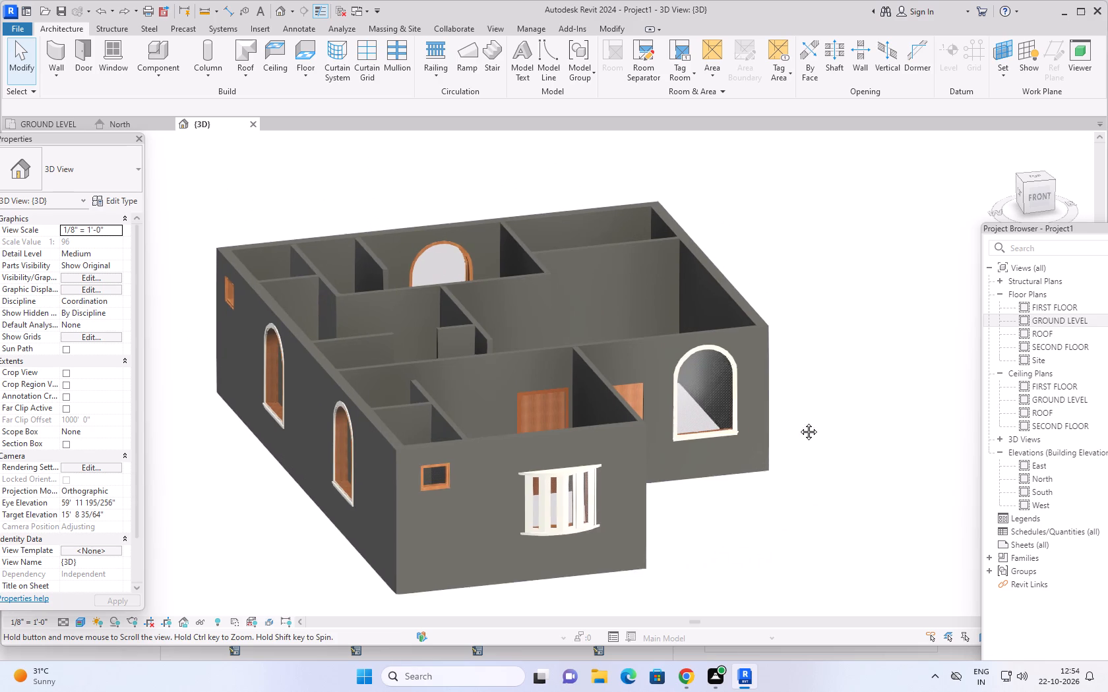
{"action": "middle_click_drag", "start_coordinate": [799, 422], "coordinate": [745, 456]}
{"action": "middle_click_drag", "start_coordinate": [774, 476], "coordinate": [763, 494], "text": "shift"}
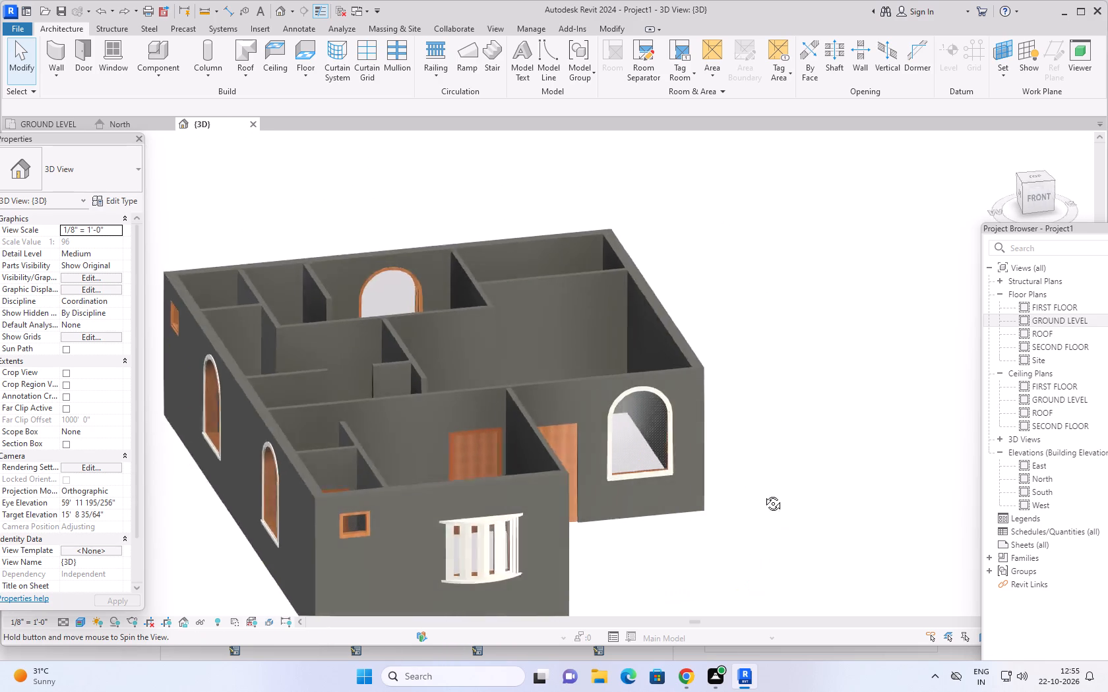
{"action": "middle_click_drag", "start_coordinate": [763, 494], "coordinate": [530, 482], "text": "shift"}
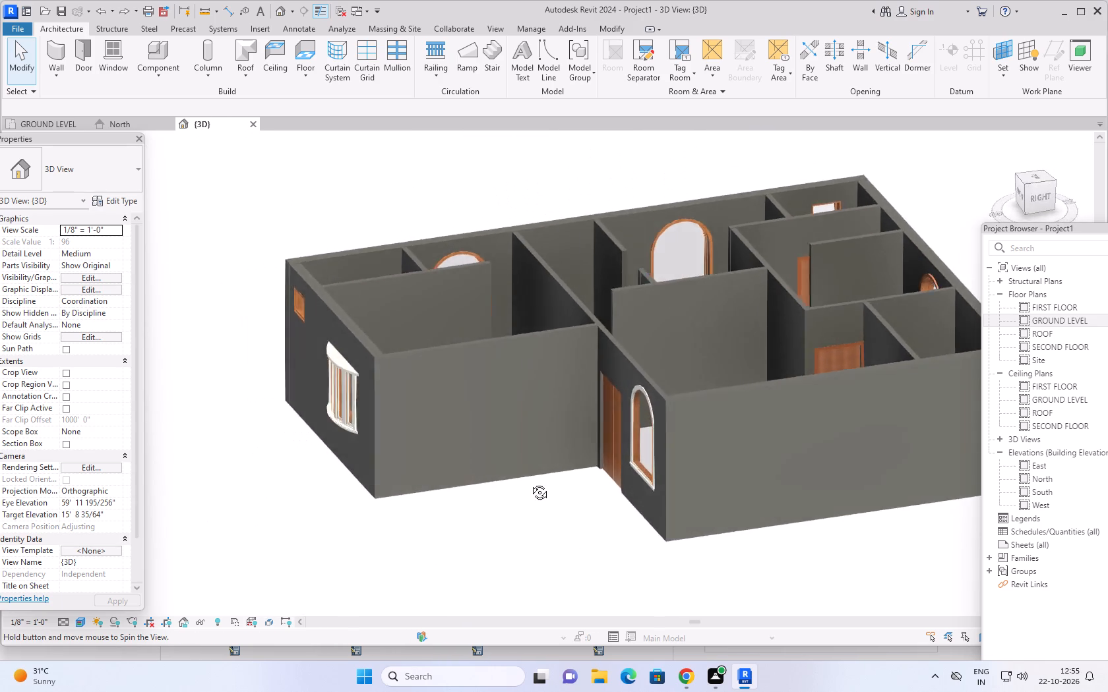
{"action": "middle_click_drag", "start_coordinate": [530, 482], "coordinate": [555, 597], "text": "shift"}
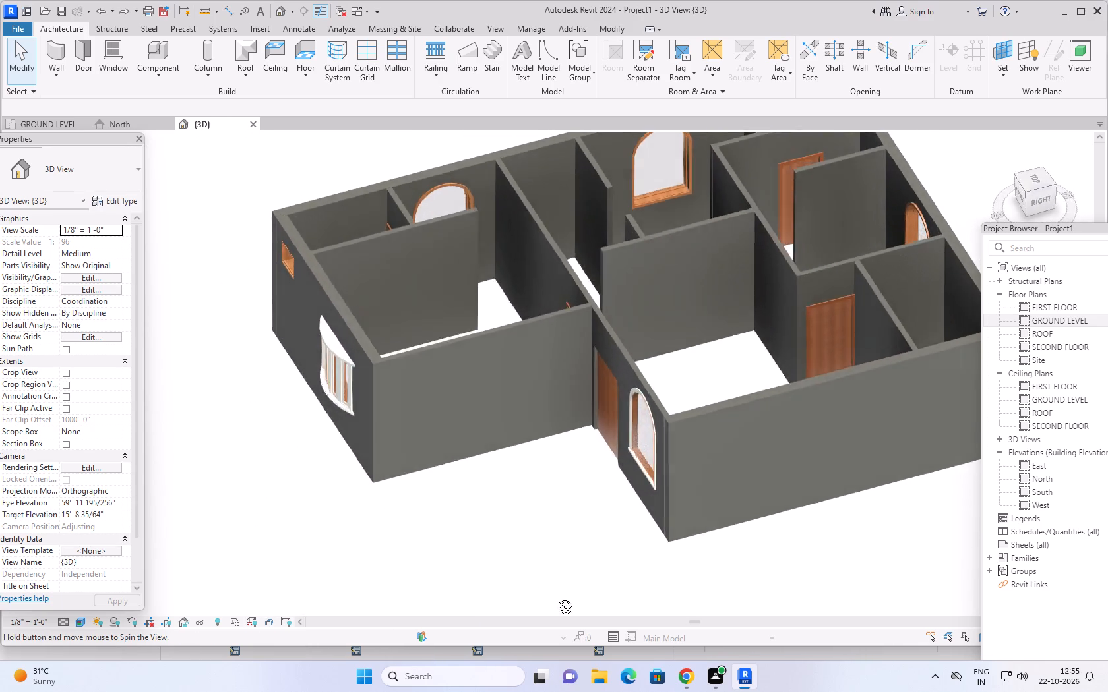
{"action": "middle_click_drag", "start_coordinate": [555, 597], "coordinate": [766, 480], "text": "shift"}
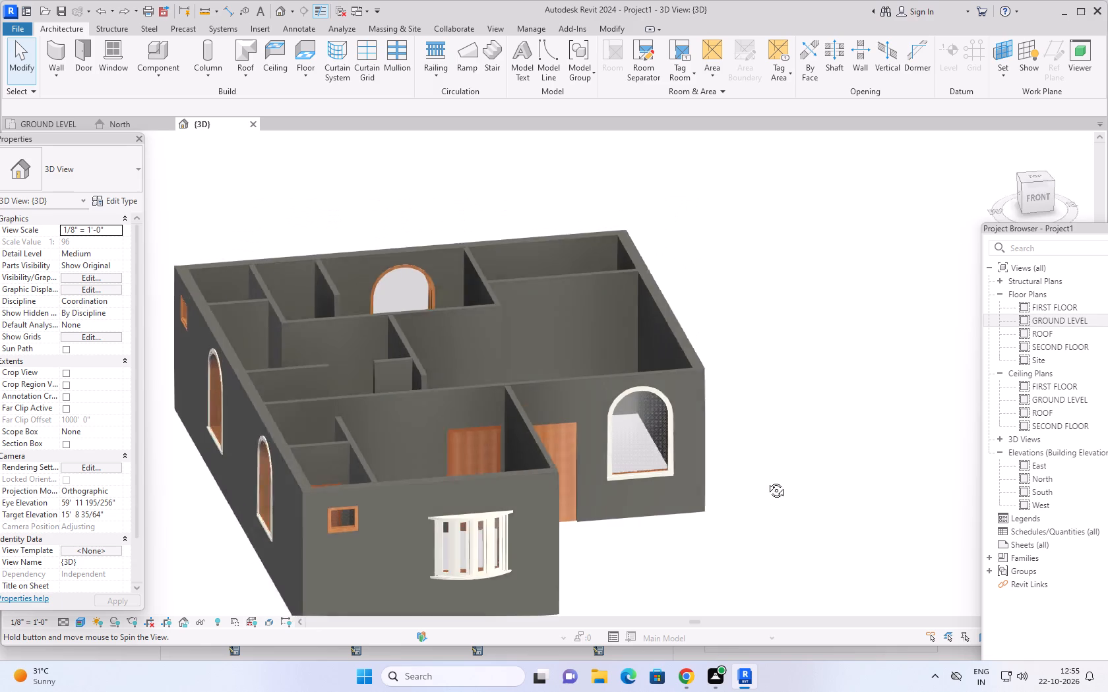
{"action": "middle_click_drag", "start_coordinate": [766, 480], "coordinate": [703, 527], "text": "shift"}
{"action": "middle_click_drag", "start_coordinate": [701, 527], "coordinate": [673, 529], "text": "shift"}
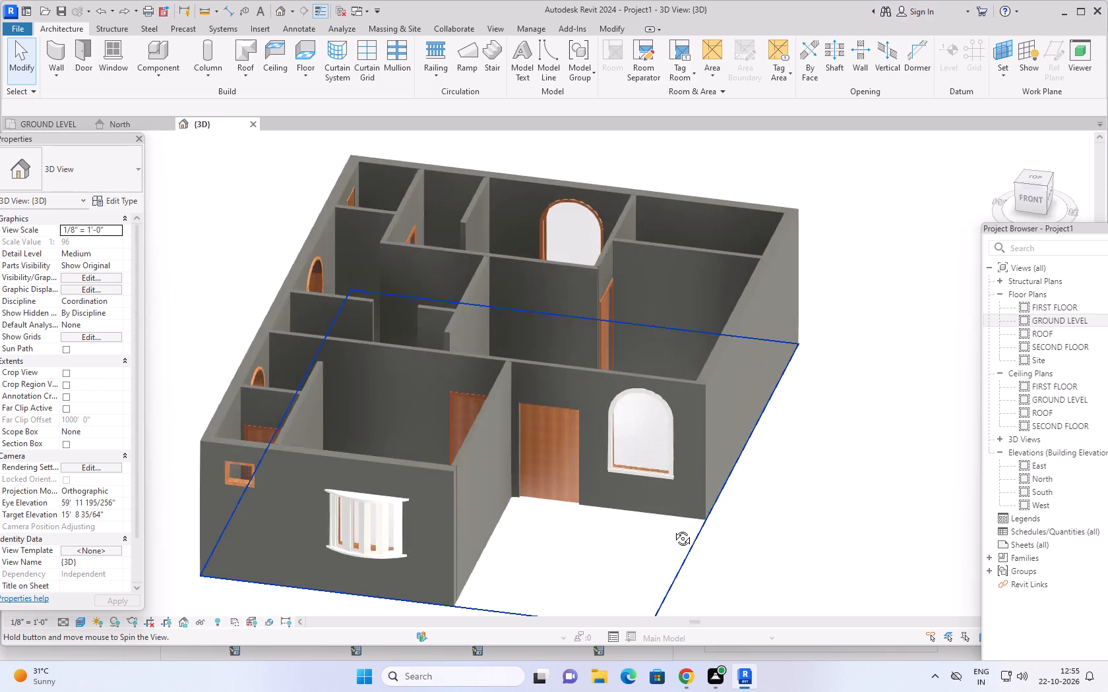
{"action": "middle_click_drag", "start_coordinate": [673, 529], "coordinate": [646, 516], "text": "shift"}
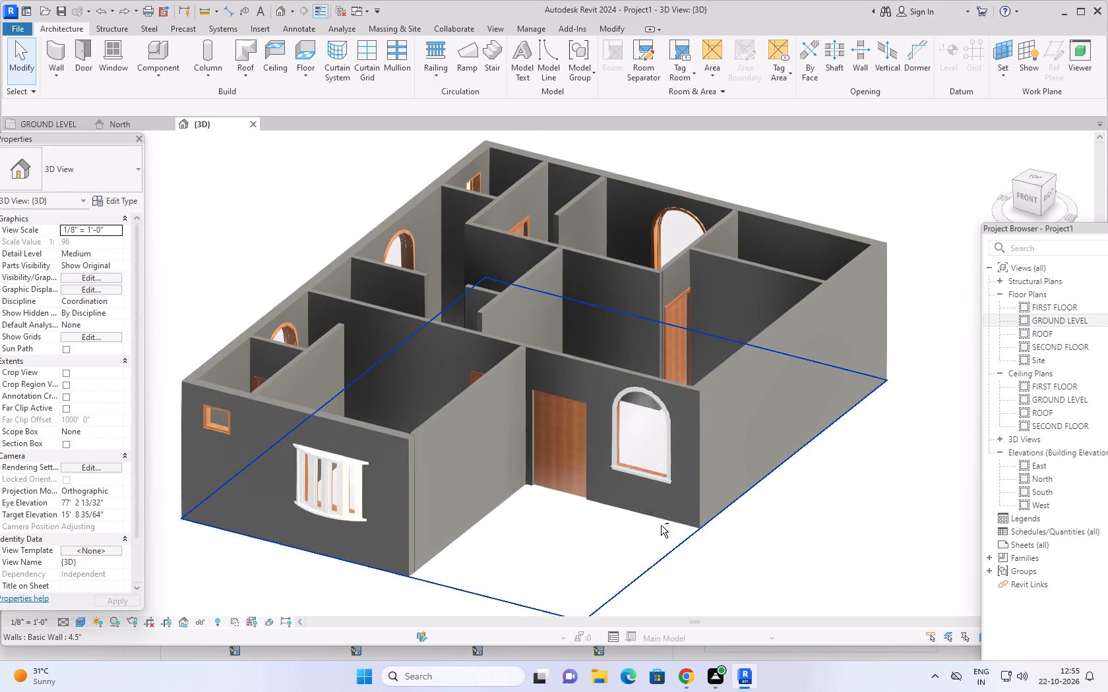
{"action": "scroll", "coordinate": [712, 538], "scroll_direction": "up", "scroll_amount": 2}
{"action": "scroll", "coordinate": [797, 525], "scroll_direction": "up", "scroll_amount": 1}
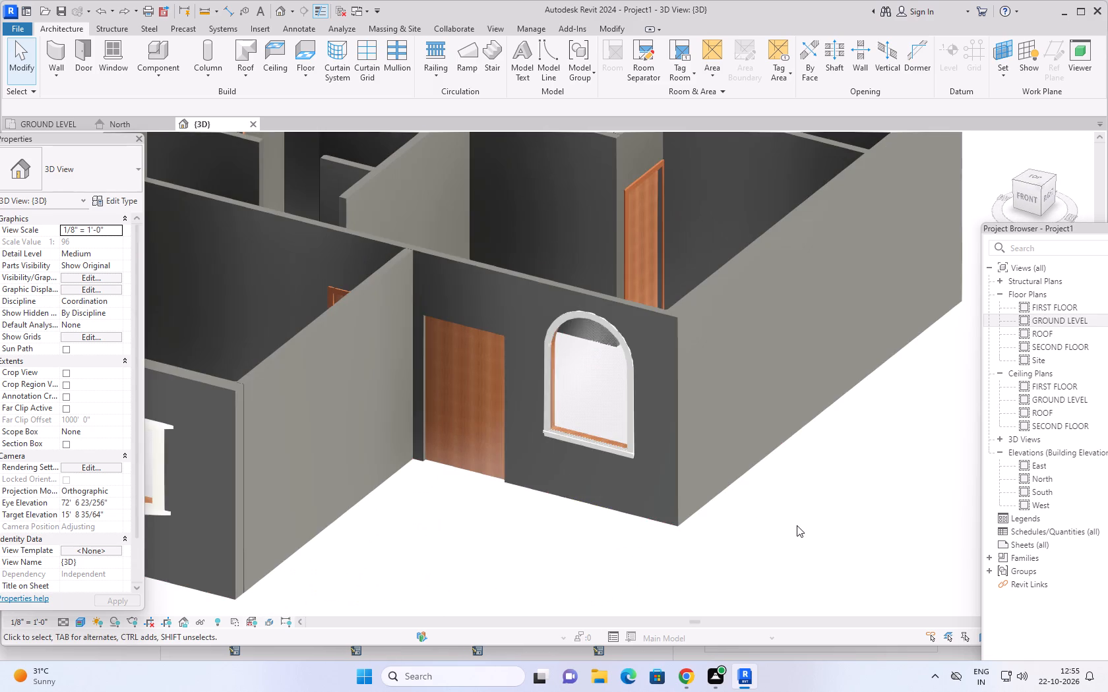
{"action": "middle_click_drag", "start_coordinate": [802, 525], "coordinate": [799, 505]}
{"action": "scroll", "coordinate": [801, 500], "scroll_direction": "up", "scroll_amount": 1}
{"action": "middle_click_drag", "start_coordinate": [801, 500], "coordinate": [738, 514]}
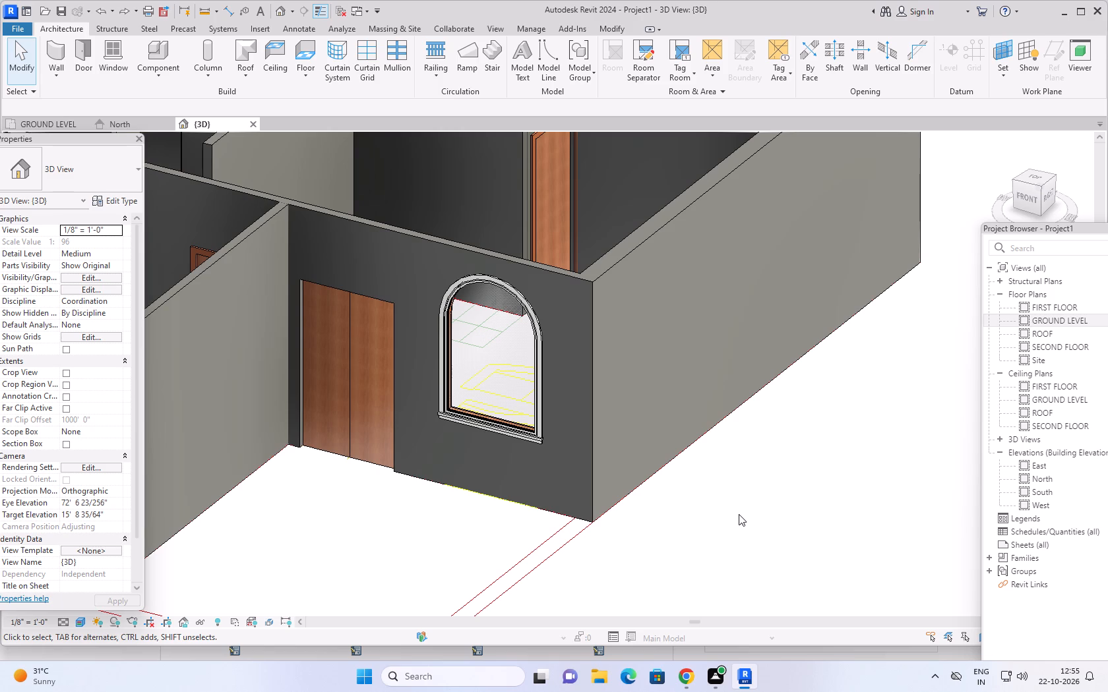
{"action": "scroll", "coordinate": [778, 500], "scroll_direction": "down", "scroll_amount": 2}
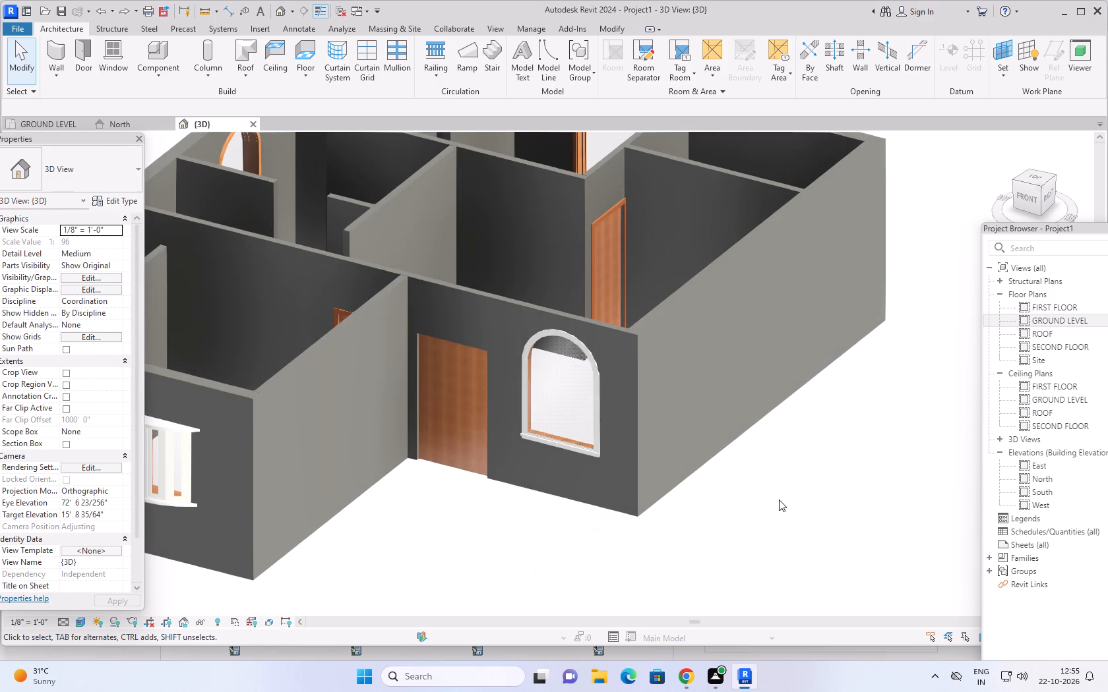
{"action": "scroll", "coordinate": [790, 465], "scroll_direction": "down", "scroll_amount": 3}
{"action": "middle_click_drag", "start_coordinate": [854, 462], "coordinate": [836, 470]}
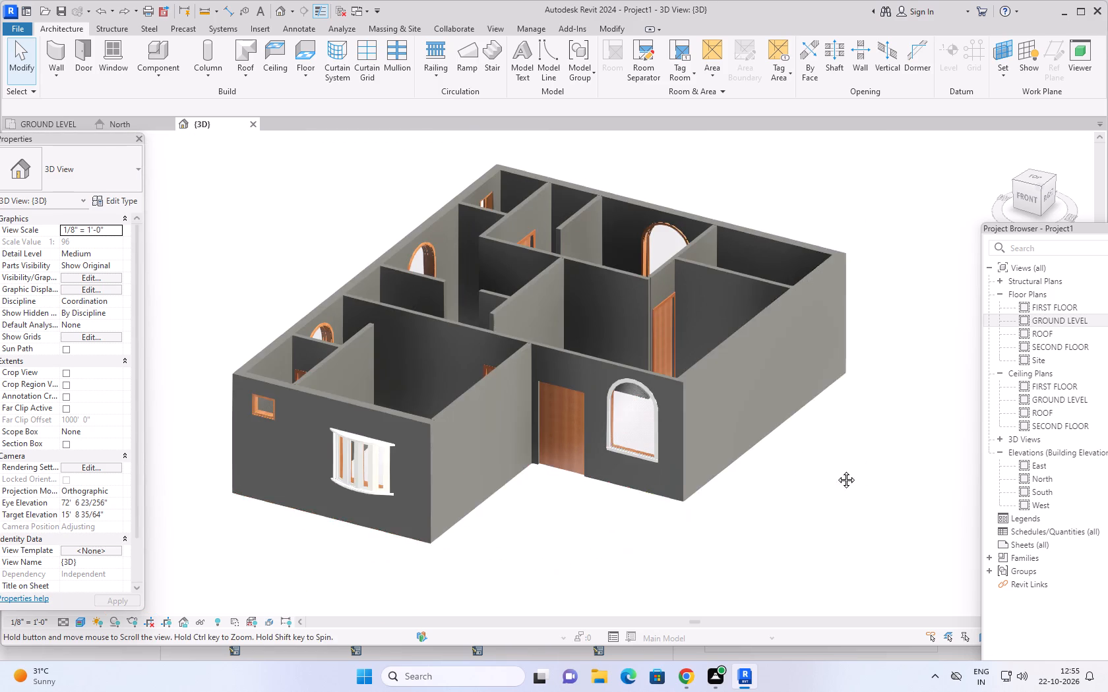
{"action": "middle_click_drag", "start_coordinate": [836, 470], "coordinate": [810, 496]}
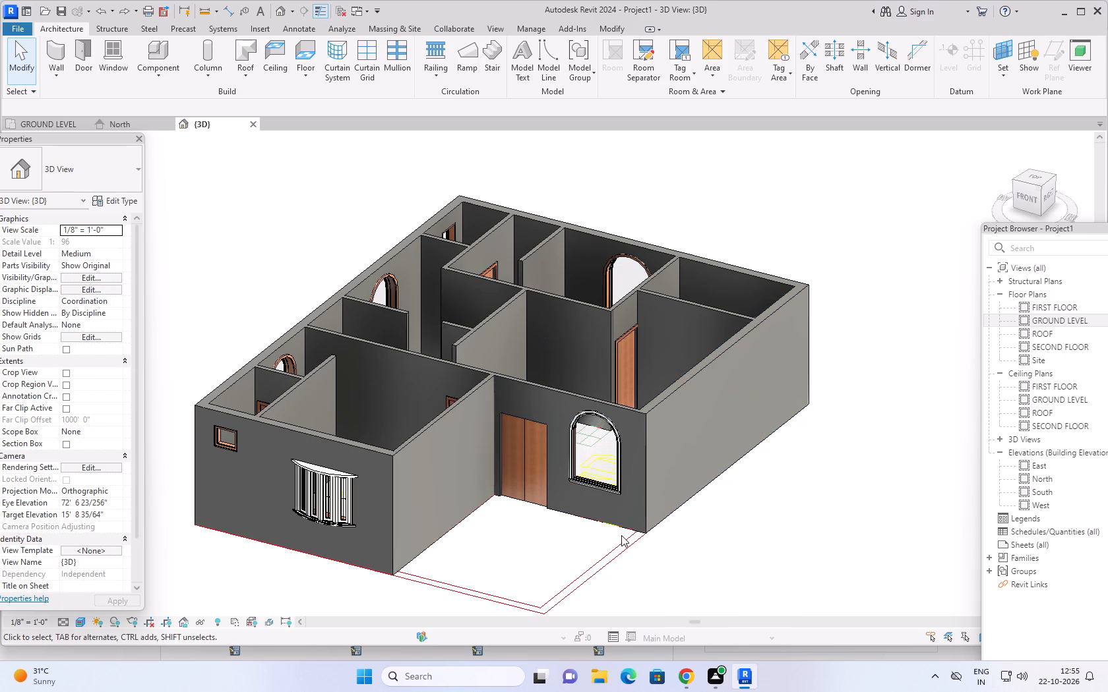
Change the round-top window beside the front double door to the Window-Bow-Casement-10_Degree_Angle 4'X4' type.
{"action": "scroll", "coordinate": [607, 526], "scroll_direction": "up", "scroll_amount": 1}
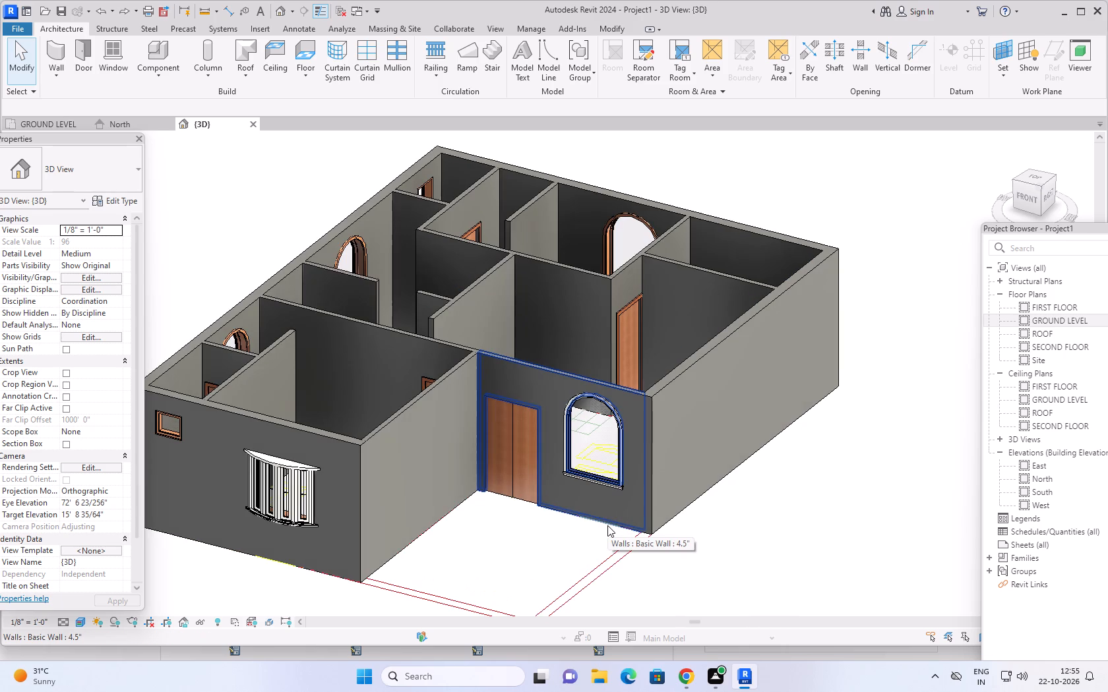
{"action": "left_click", "coordinate": [610, 456]}
{"action": "left_click", "coordinate": [123, 175]}
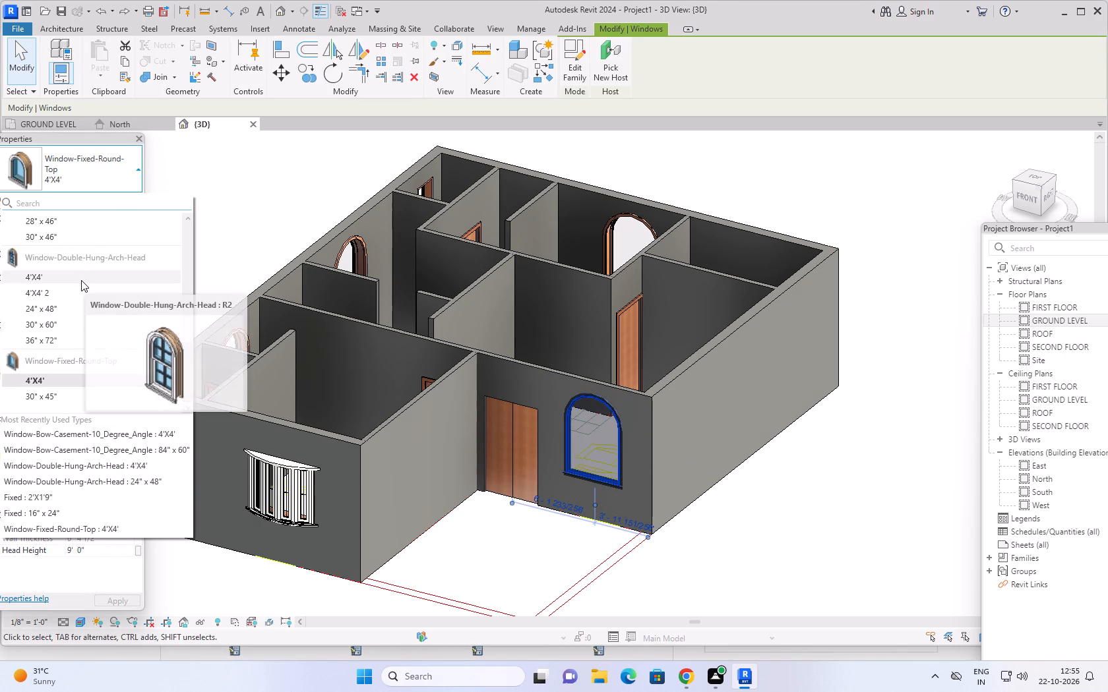
{"action": "scroll", "coordinate": [98, 251], "scroll_direction": "up", "scroll_amount": 9}
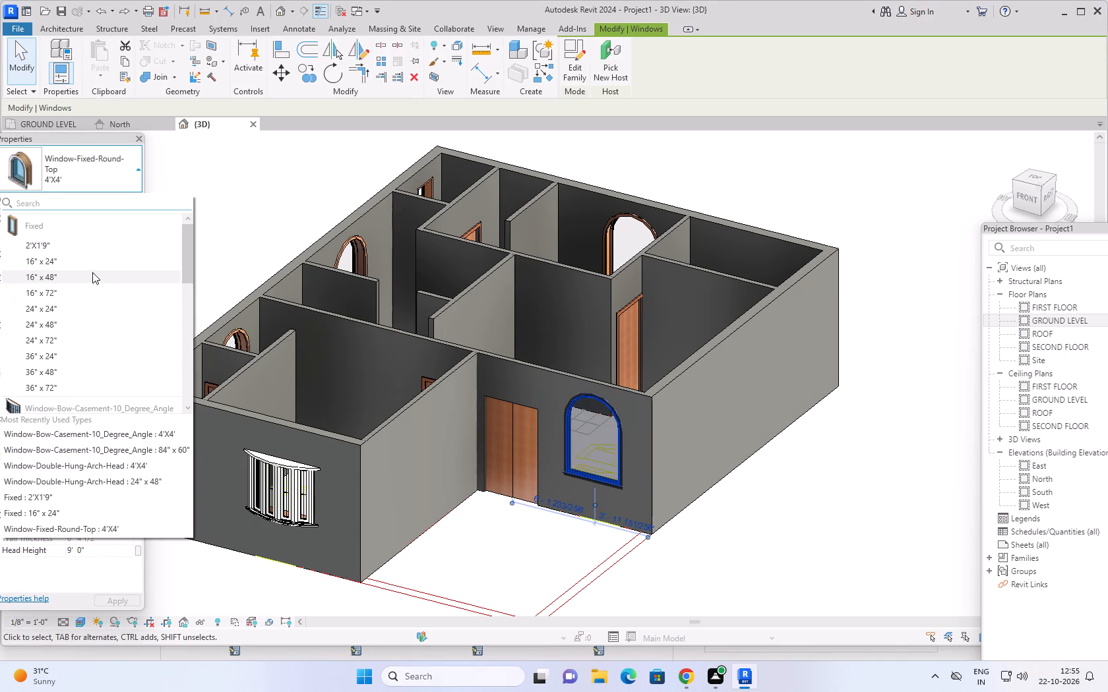
{"action": "scroll", "coordinate": [75, 292], "scroll_direction": "down", "scroll_amount": 2}
{"action": "left_click", "coordinate": [72, 322]}
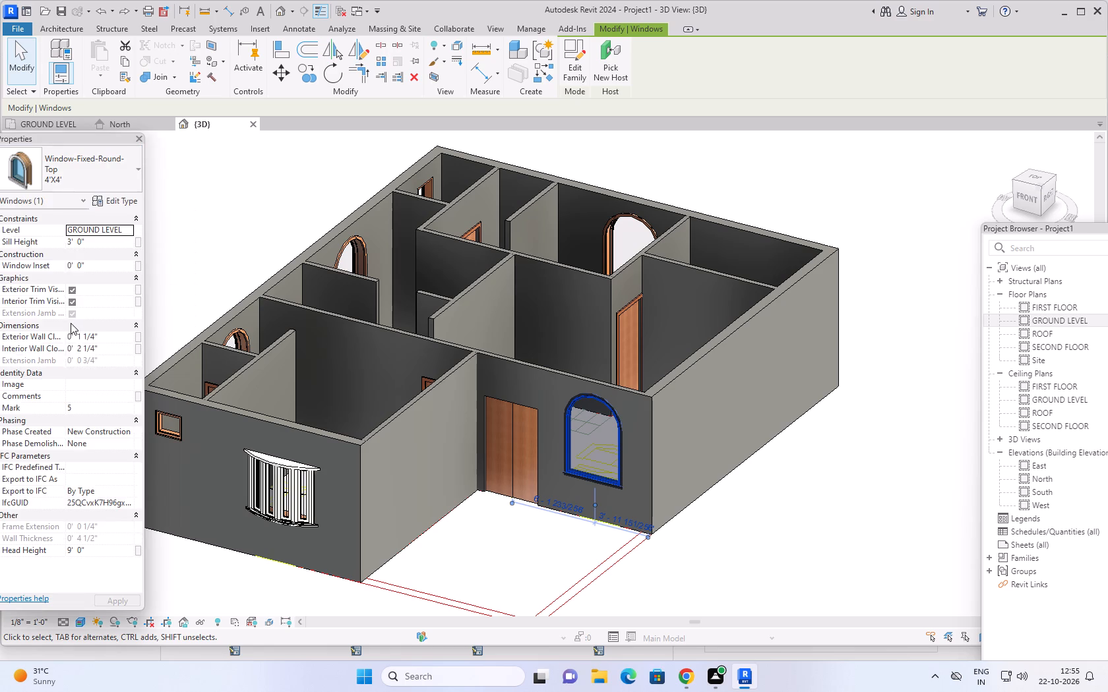
{"action": "left_click", "coordinate": [780, 494]}
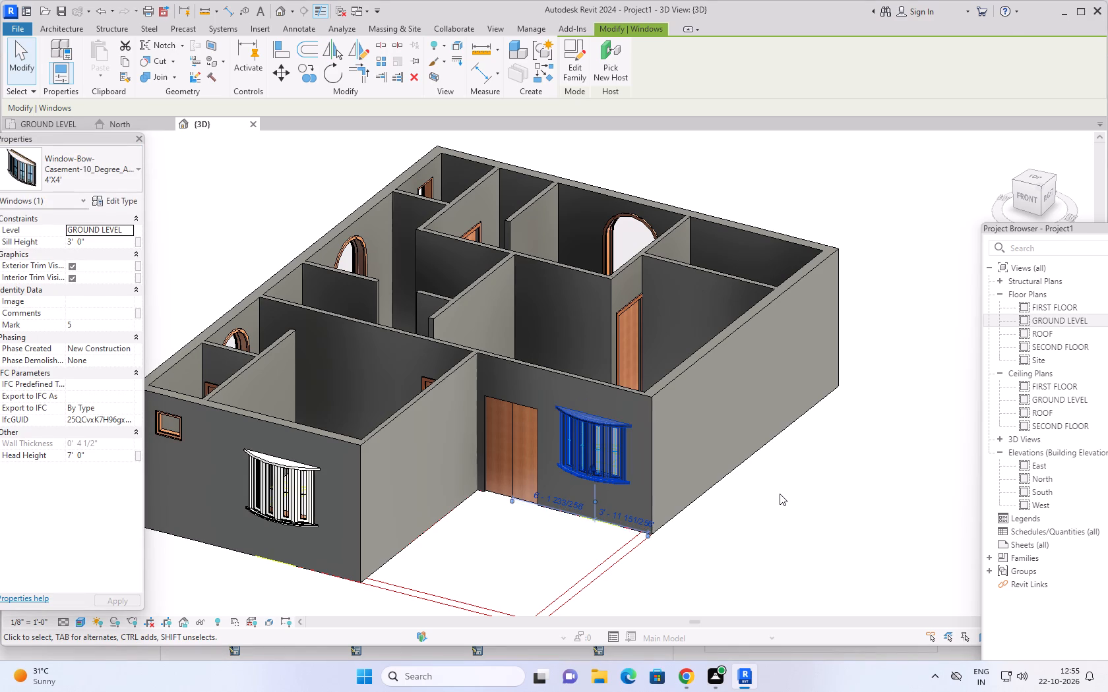
Change both round-top windows in the house's left side wall to the Window-Double-Hung 24" x 42" type.
{"action": "scroll", "coordinate": [759, 527], "scroll_direction": "down", "scroll_amount": 3}
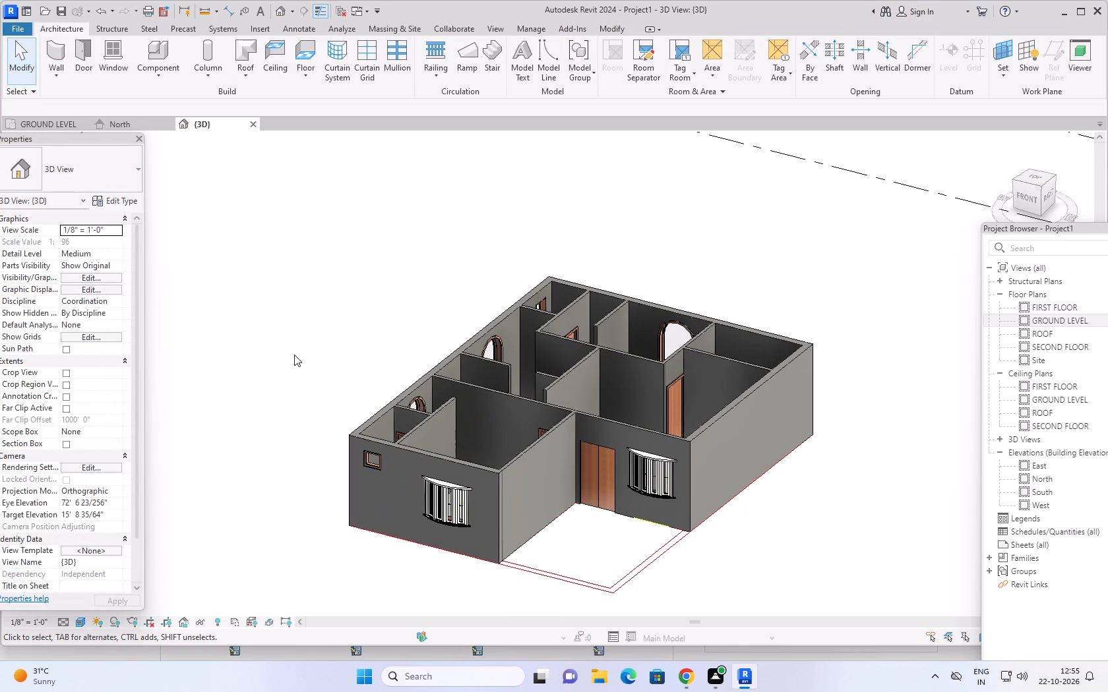
{"action": "middle_click_drag", "start_coordinate": [303, 346], "coordinate": [346, 379], "text": "shift"}
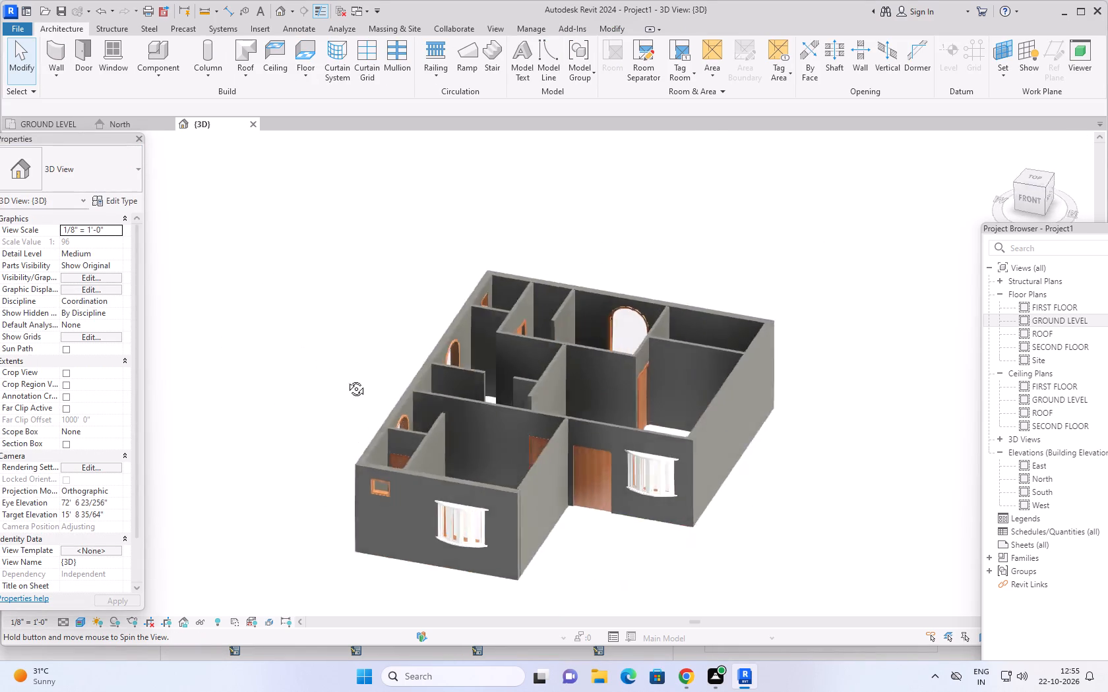
{"action": "middle_click_drag", "start_coordinate": [346, 379], "coordinate": [576, 293], "text": "shift"}
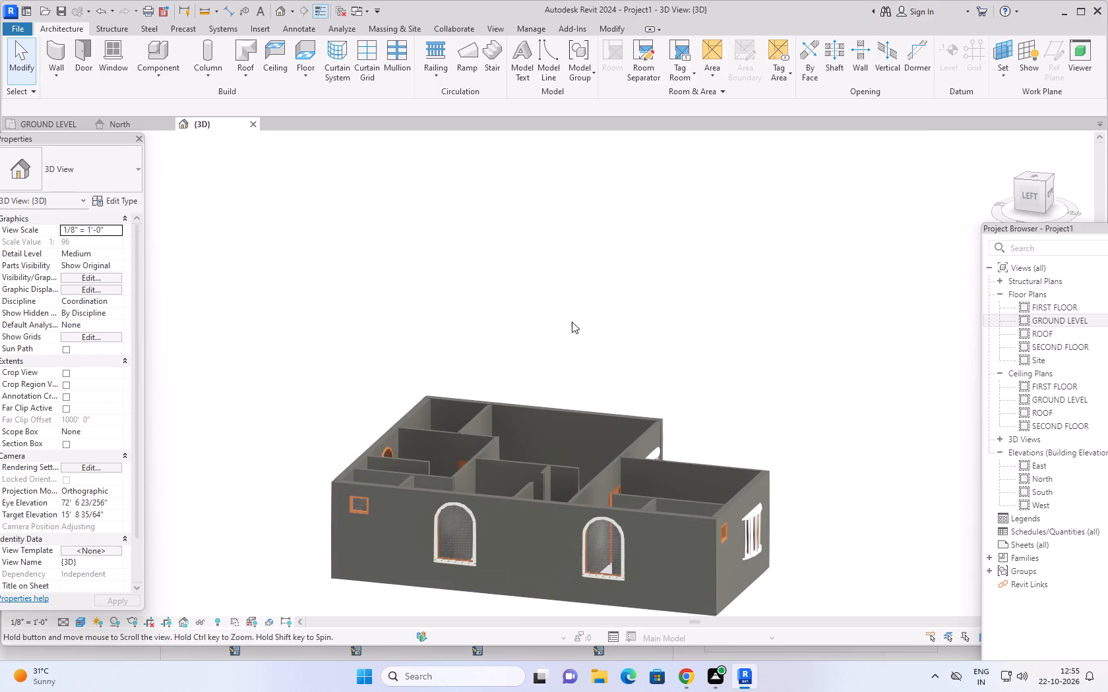
{"action": "left_click", "coordinate": [617, 577]}
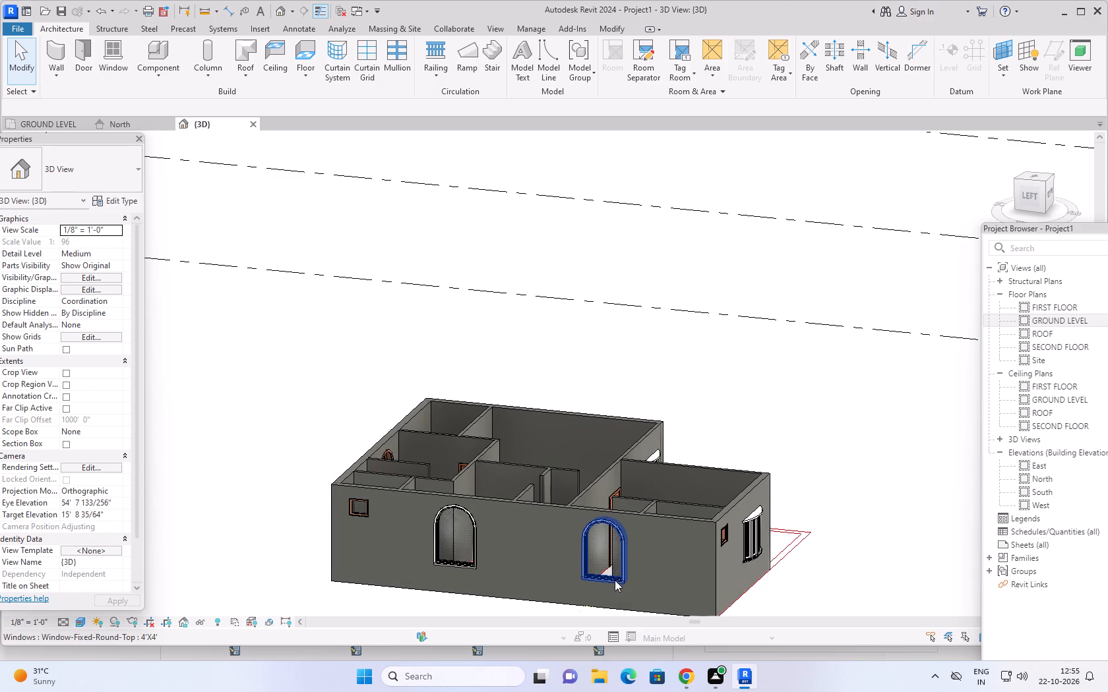
{"action": "left_click", "coordinate": [468, 558], "text": "shift"}
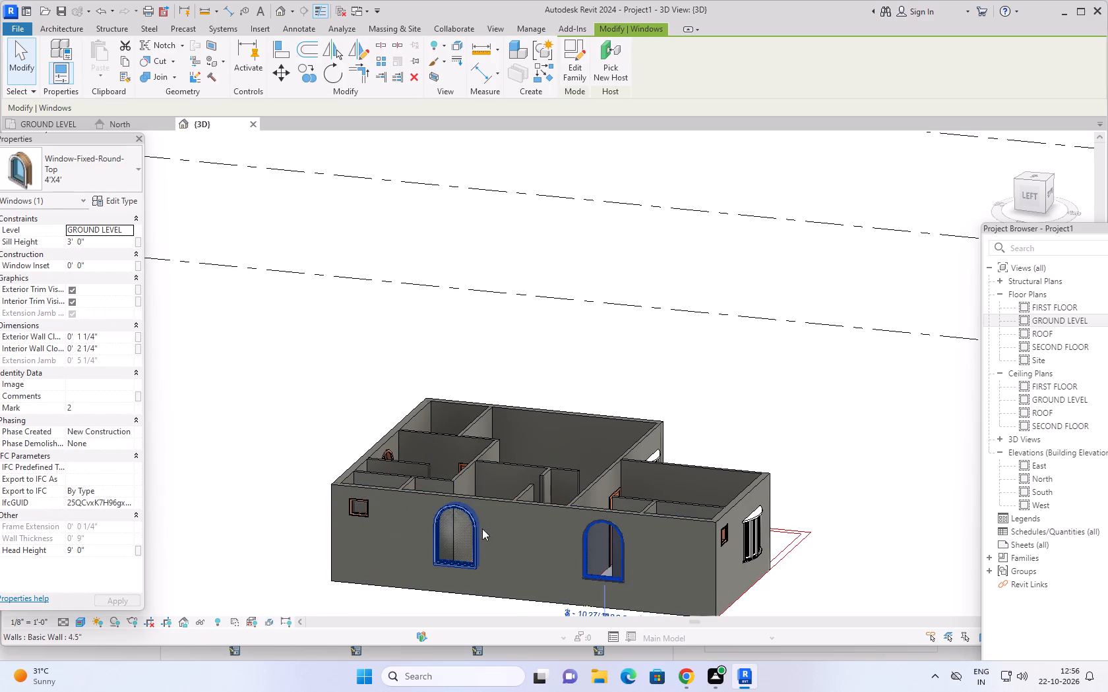
{"action": "left_click", "coordinate": [474, 538], "text": "ctrl"}
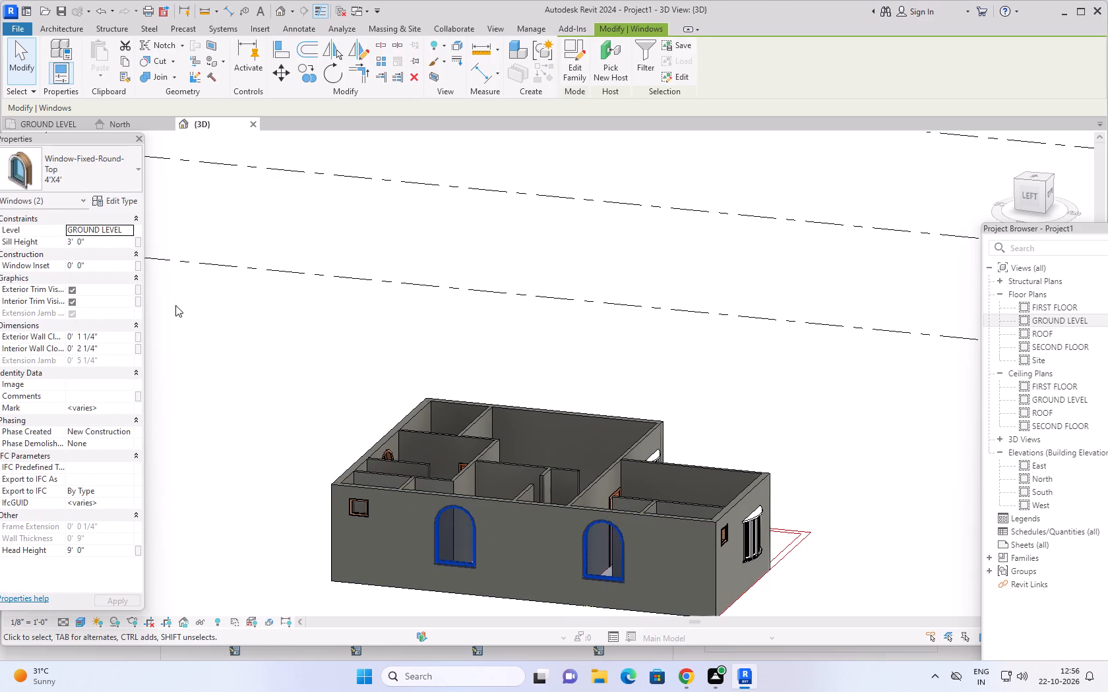
{"action": "left_click", "coordinate": [99, 170]}
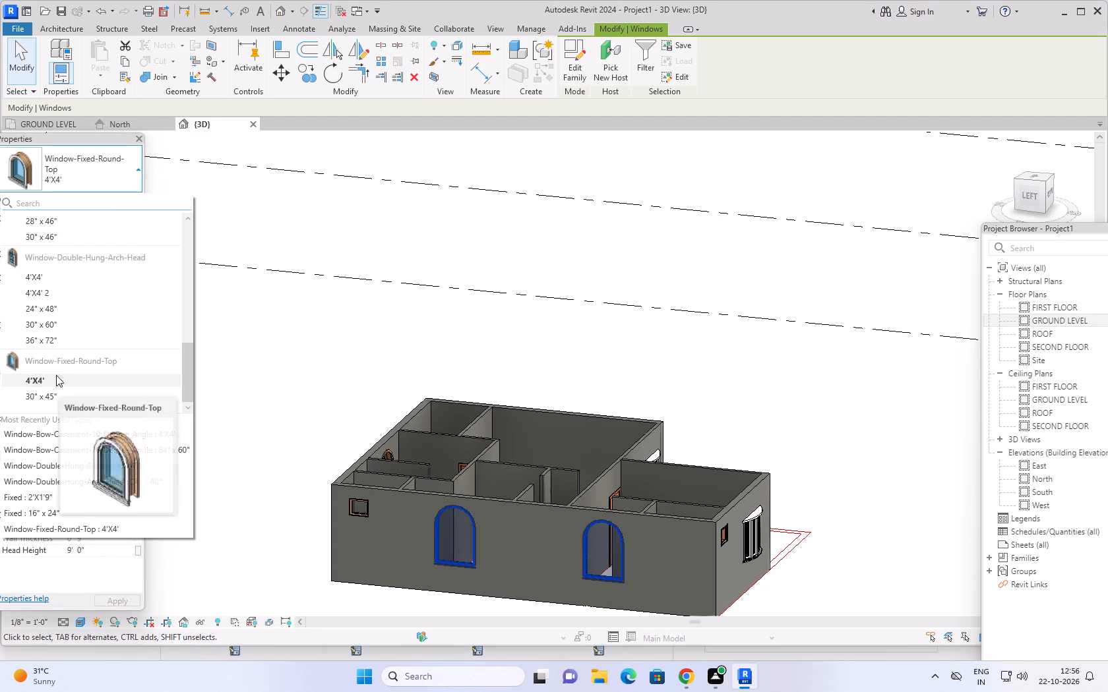
{"action": "scroll", "coordinate": [67, 310], "scroll_direction": "up", "scroll_amount": 1}
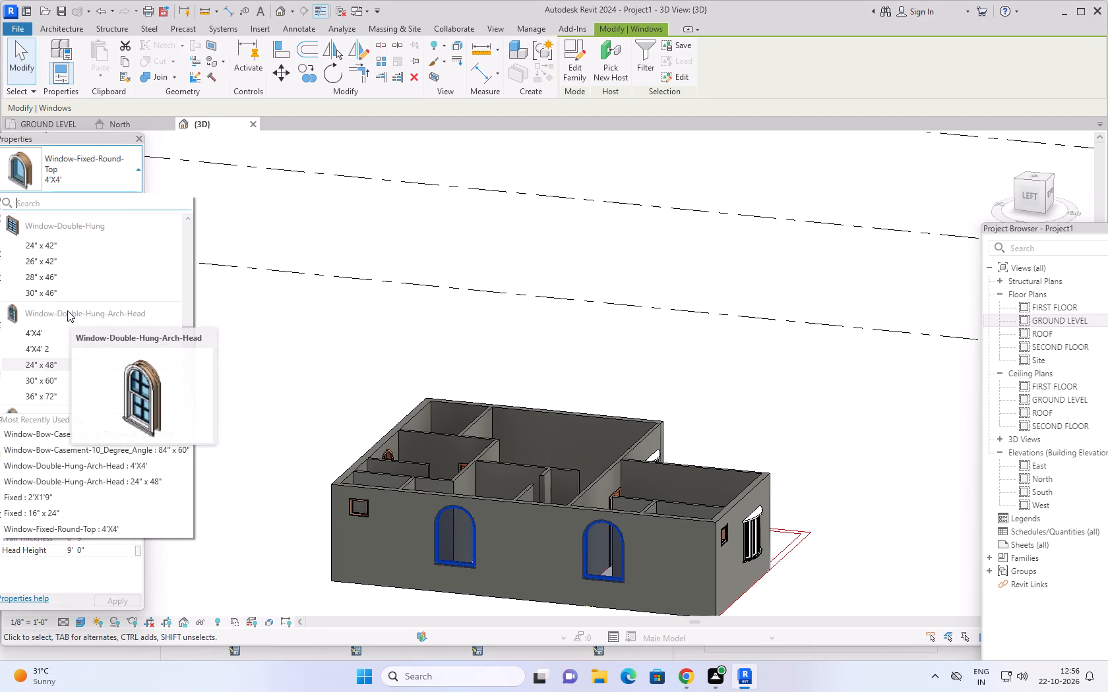
{"action": "scroll", "coordinate": [68, 263], "scroll_direction": "up", "scroll_amount": 2}
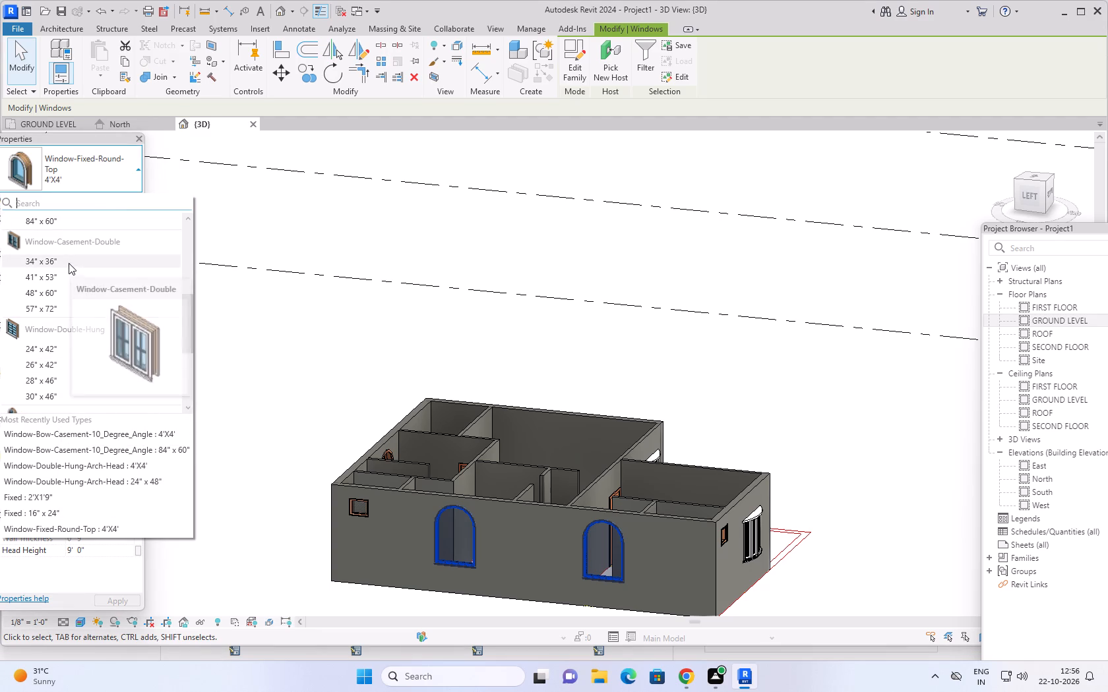
{"action": "left_click", "coordinate": [69, 353]}
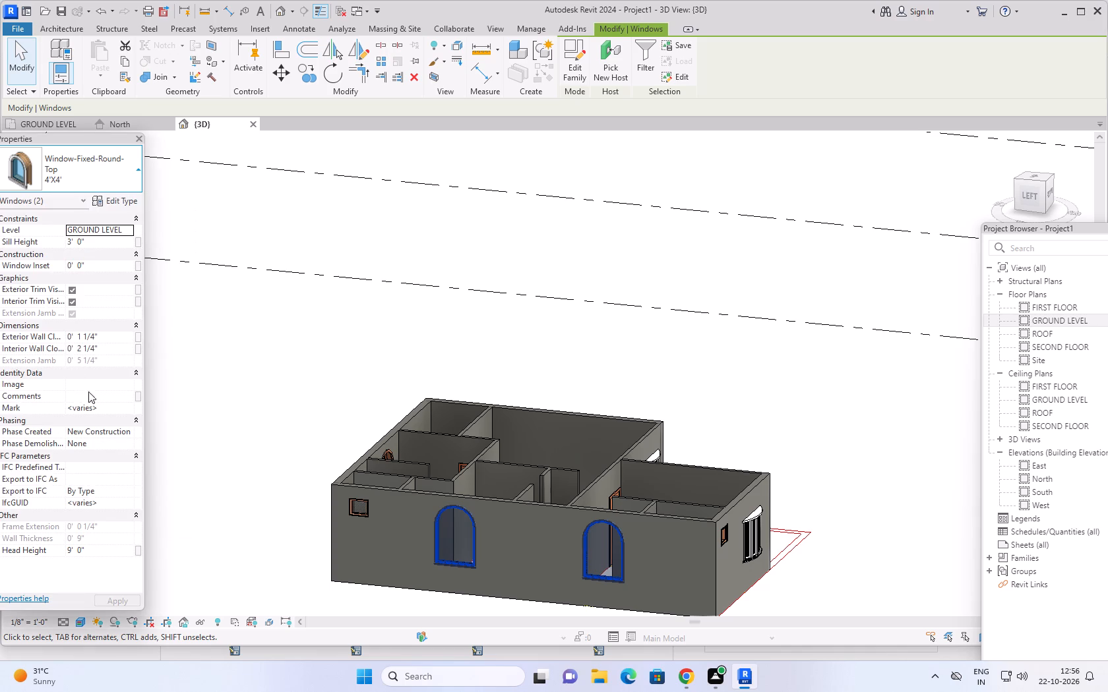
{"action": "left_click", "coordinate": [245, 403]}
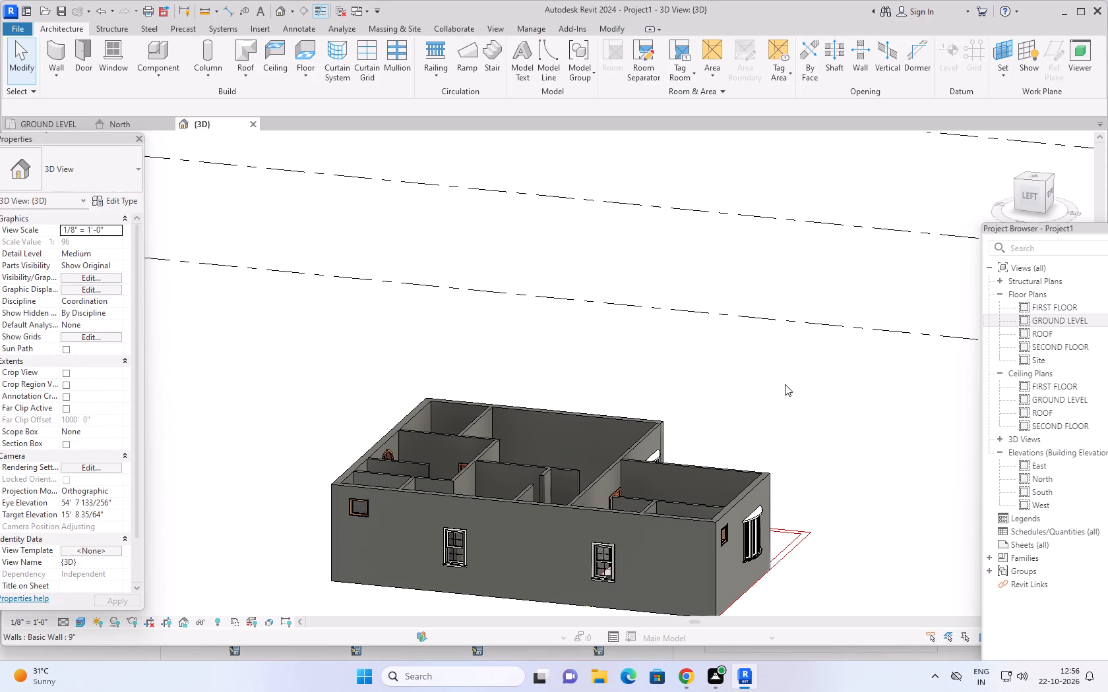
Examine the available window types for the left side wall's double-hung window nearest the front, keeping 24" x 42".
{"action": "left_click", "coordinate": [594, 569]}
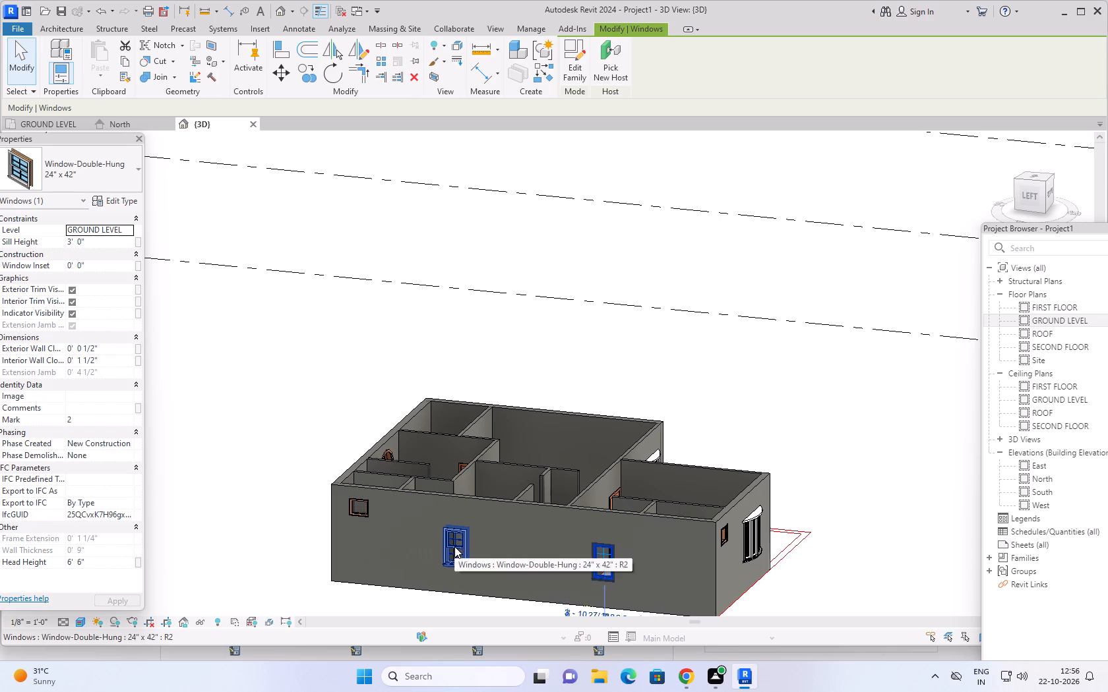
{"action": "left_click", "coordinate": [119, 171]}
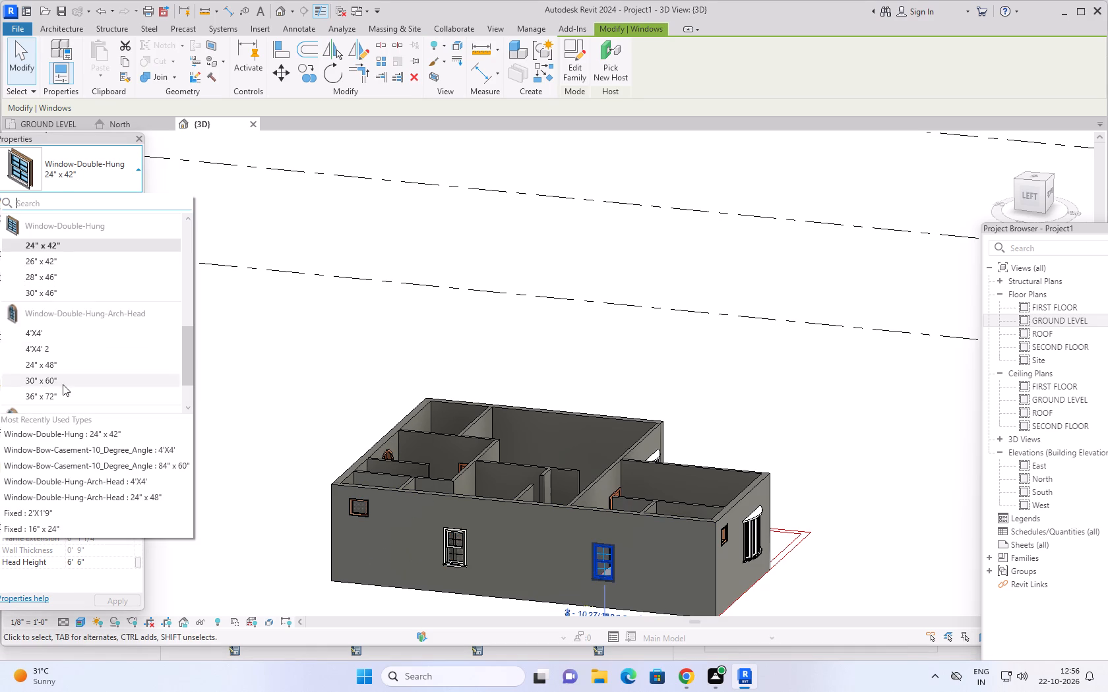
{"action": "scroll", "coordinate": [82, 348], "scroll_direction": "down", "scroll_amount": 2}
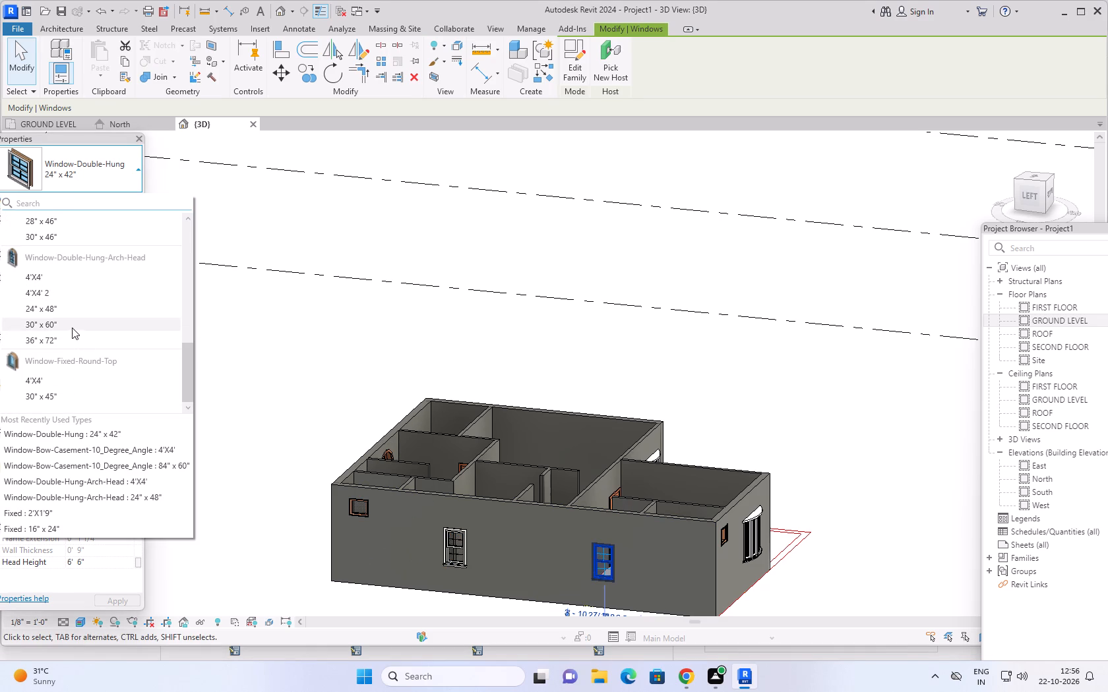
{"action": "scroll", "coordinate": [119, 297], "scroll_direction": "down", "scroll_amount": 2}
{"action": "scroll", "coordinate": [84, 340], "scroll_direction": "up", "scroll_amount": 2}
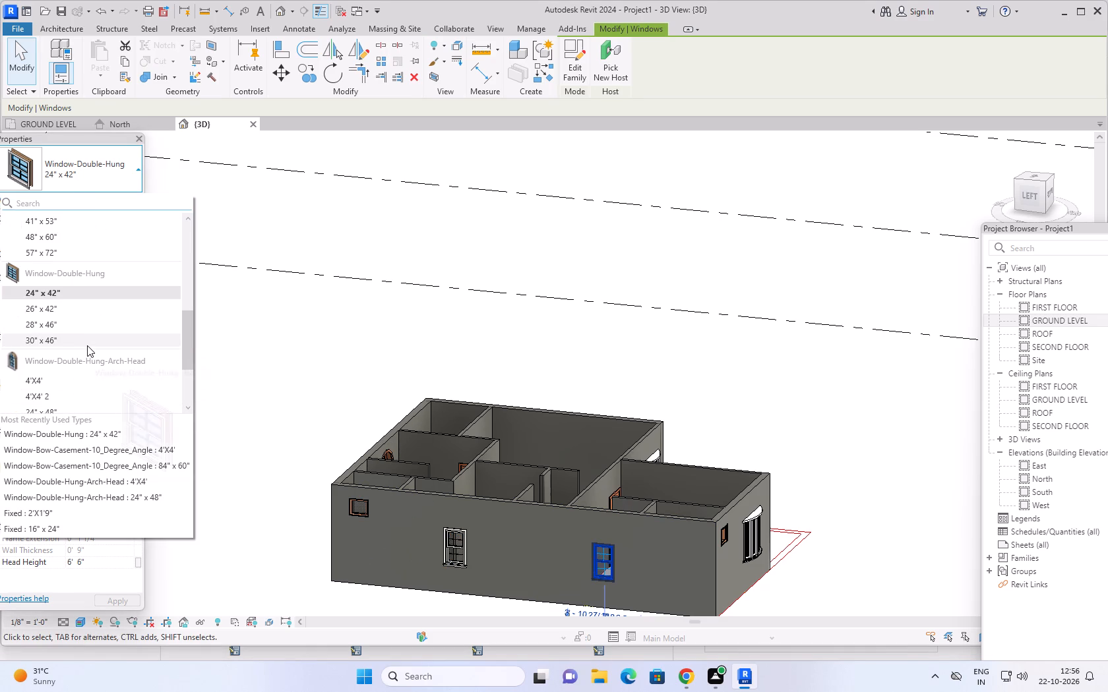
{"action": "scroll", "coordinate": [87, 346], "scroll_direction": "up", "scroll_amount": 6}
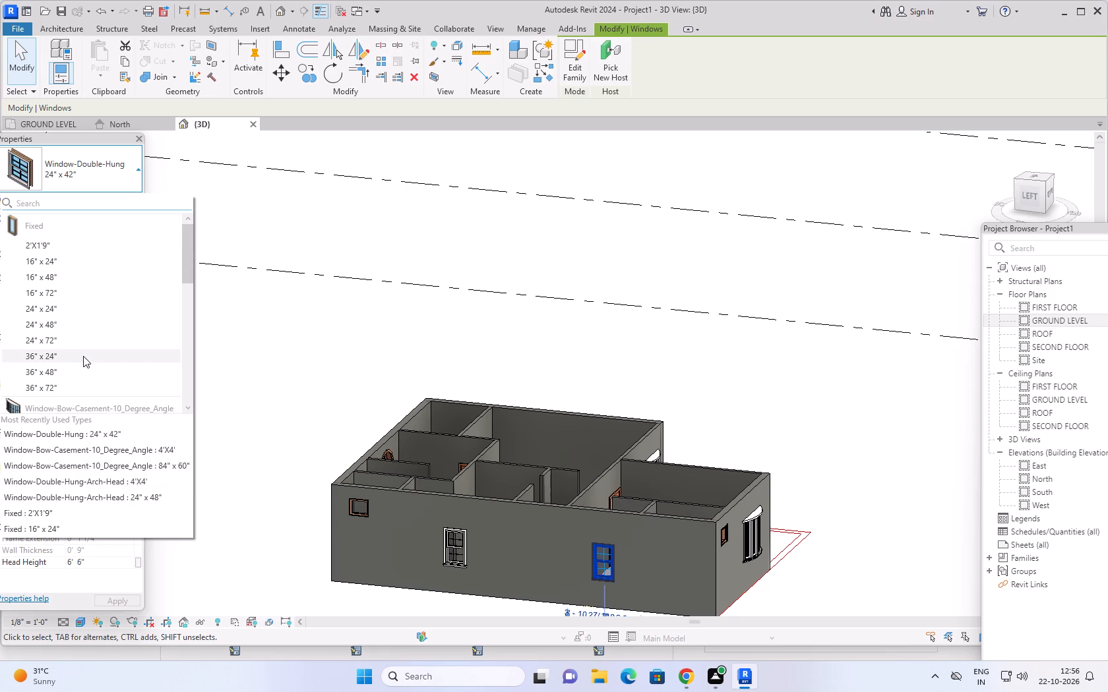
{"action": "scroll", "coordinate": [80, 361], "scroll_direction": "up", "scroll_amount": 3}
{"action": "scroll", "coordinate": [80, 361], "scroll_direction": "down", "scroll_amount": 3}
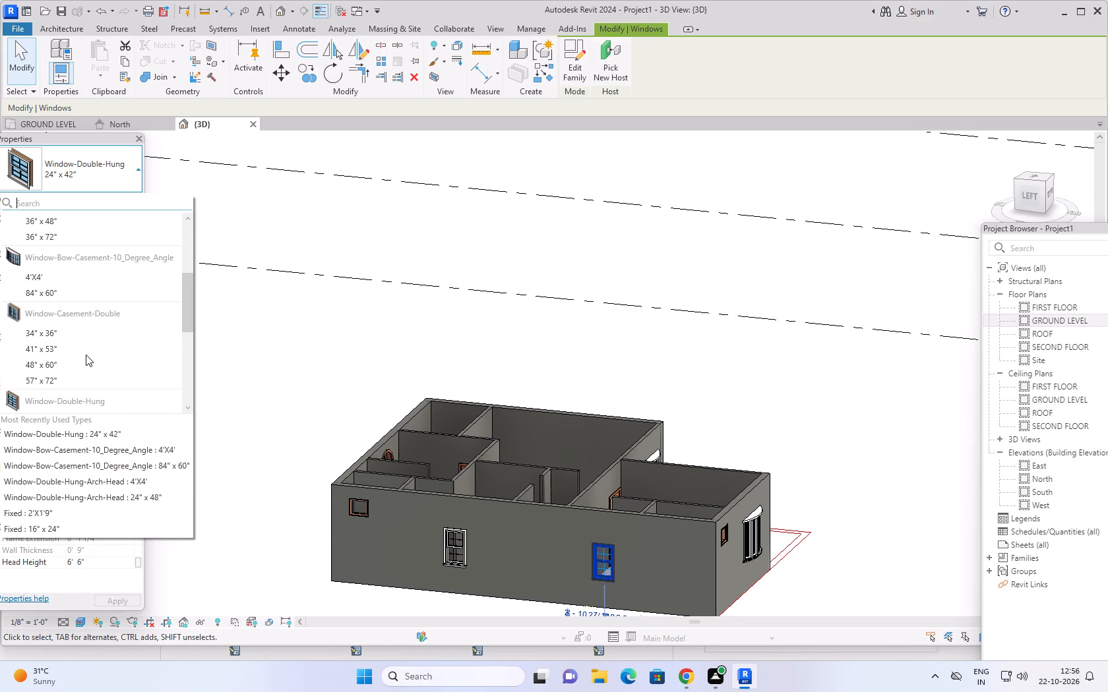
{"action": "scroll", "coordinate": [86, 354], "scroll_direction": "down", "scroll_amount": 1}
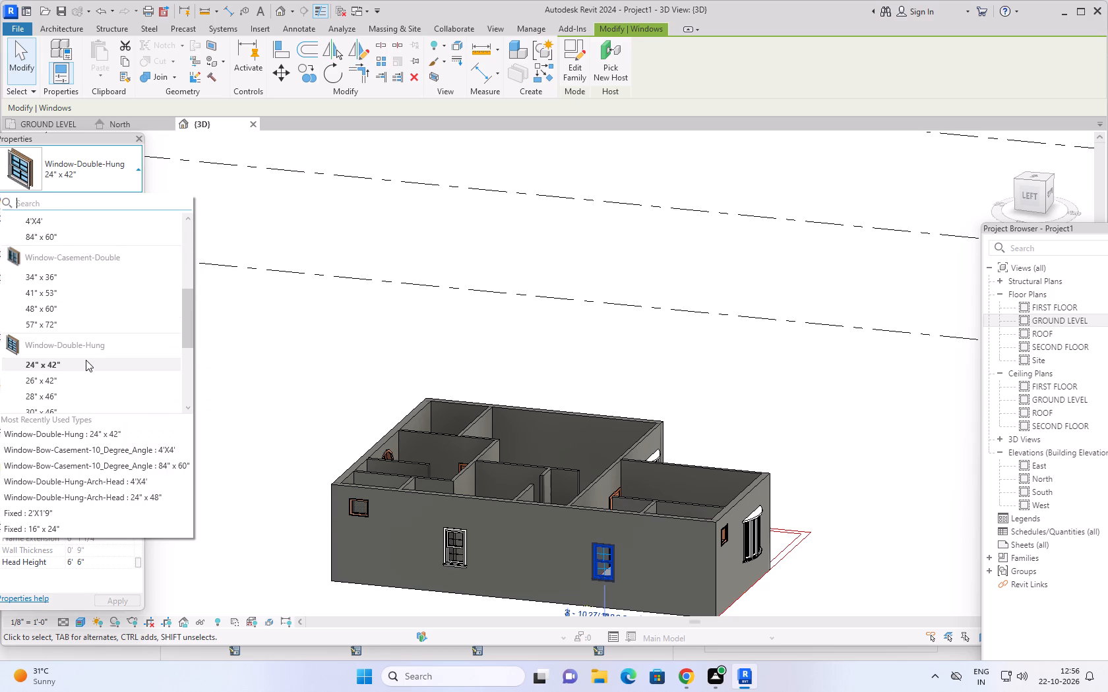
{"action": "left_click", "coordinate": [84, 363]}
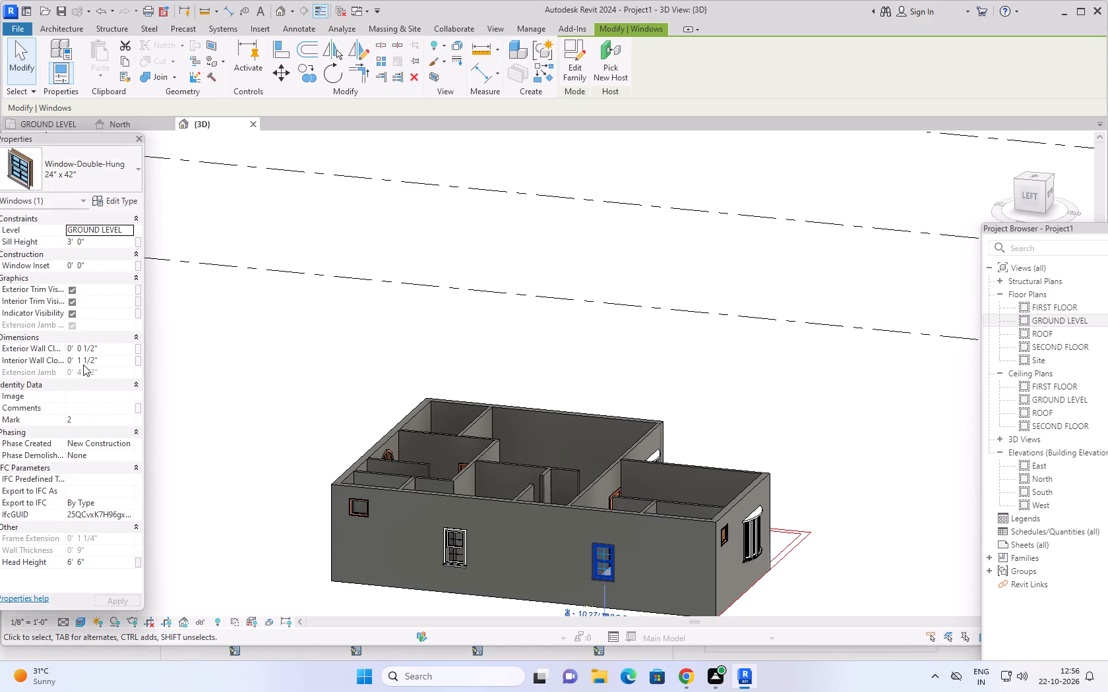
{"action": "left_click", "coordinate": [272, 360]}
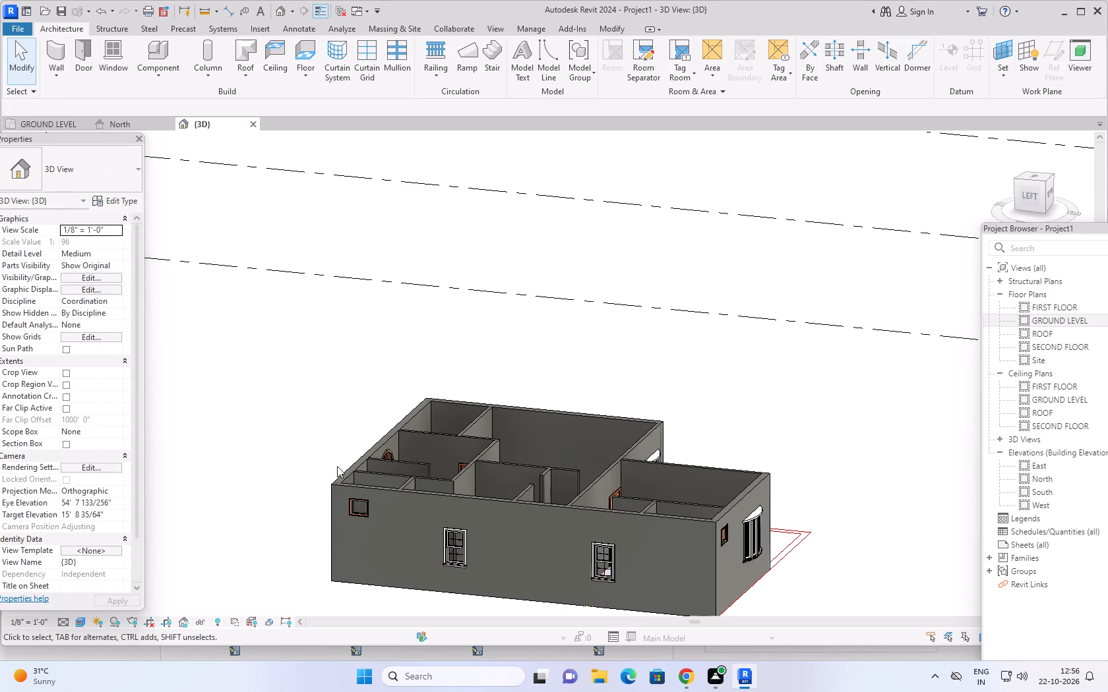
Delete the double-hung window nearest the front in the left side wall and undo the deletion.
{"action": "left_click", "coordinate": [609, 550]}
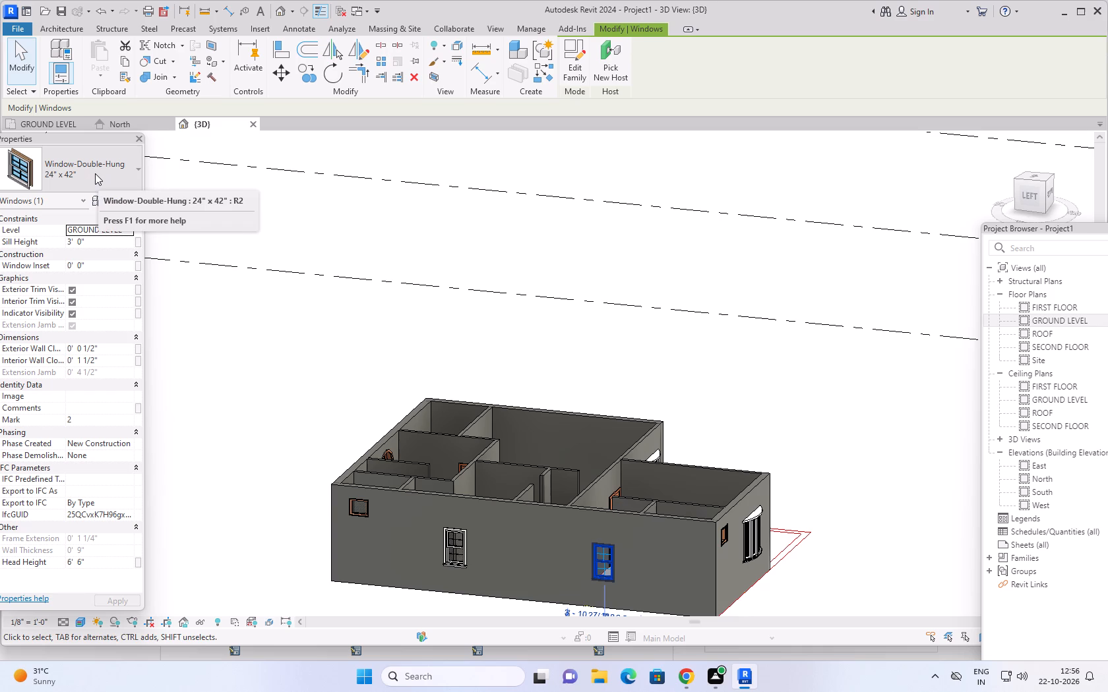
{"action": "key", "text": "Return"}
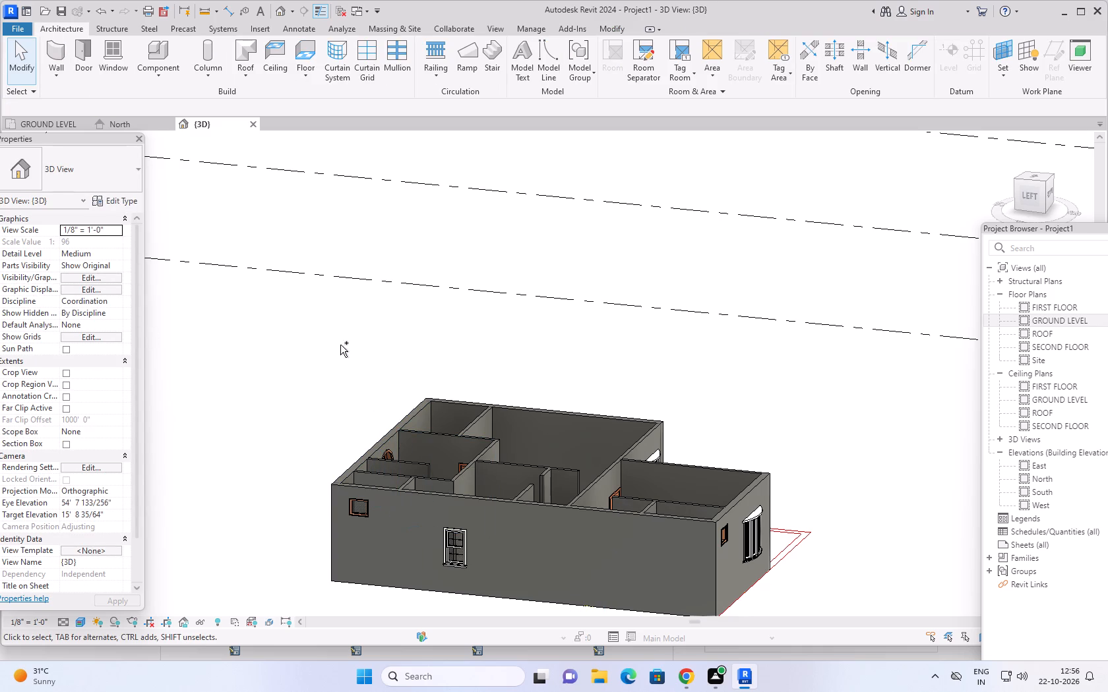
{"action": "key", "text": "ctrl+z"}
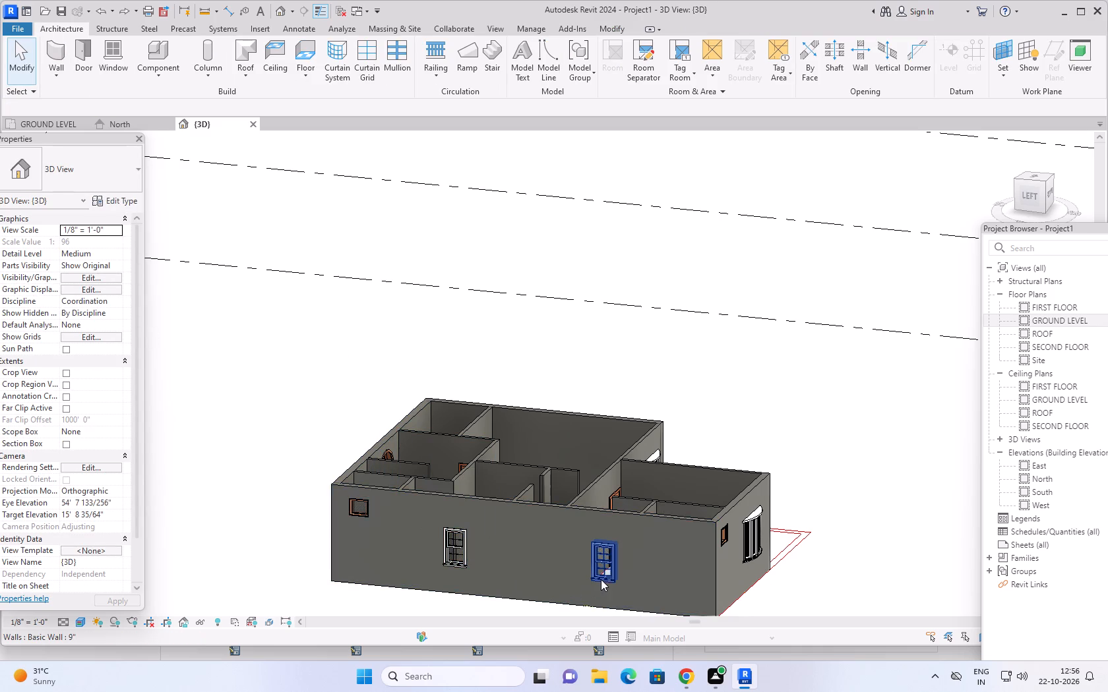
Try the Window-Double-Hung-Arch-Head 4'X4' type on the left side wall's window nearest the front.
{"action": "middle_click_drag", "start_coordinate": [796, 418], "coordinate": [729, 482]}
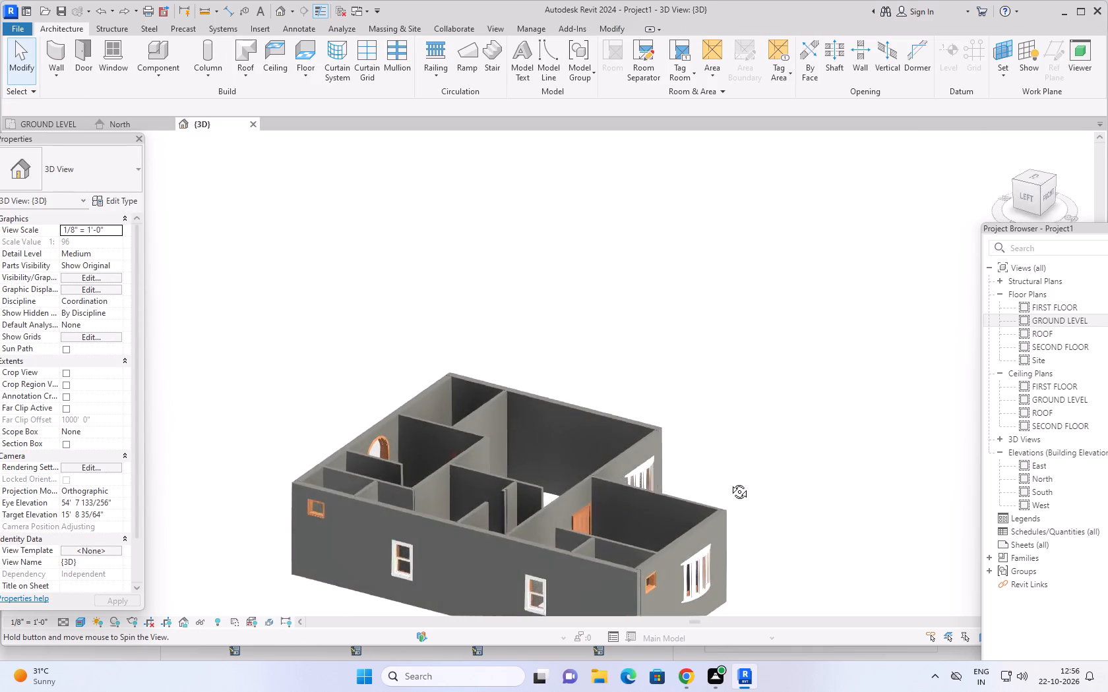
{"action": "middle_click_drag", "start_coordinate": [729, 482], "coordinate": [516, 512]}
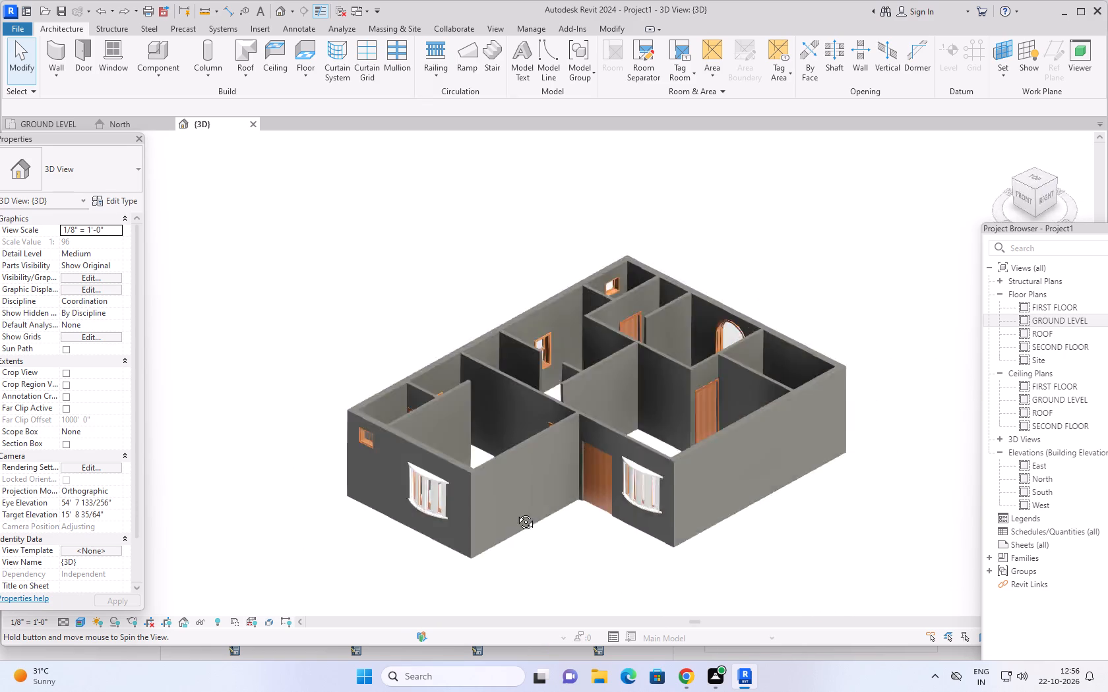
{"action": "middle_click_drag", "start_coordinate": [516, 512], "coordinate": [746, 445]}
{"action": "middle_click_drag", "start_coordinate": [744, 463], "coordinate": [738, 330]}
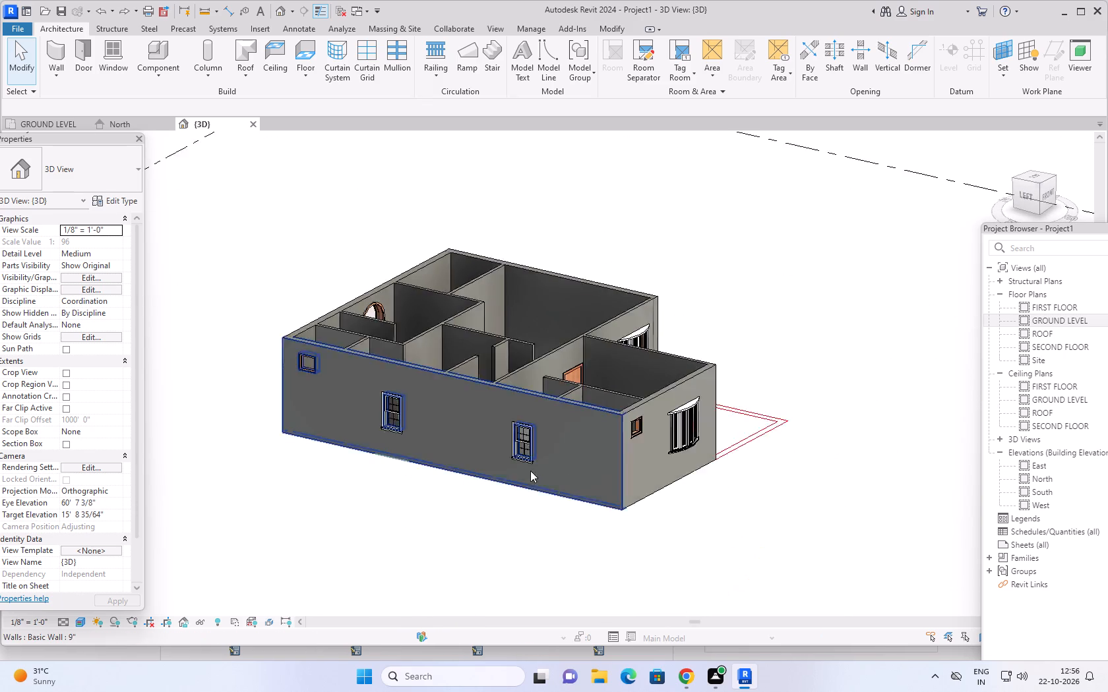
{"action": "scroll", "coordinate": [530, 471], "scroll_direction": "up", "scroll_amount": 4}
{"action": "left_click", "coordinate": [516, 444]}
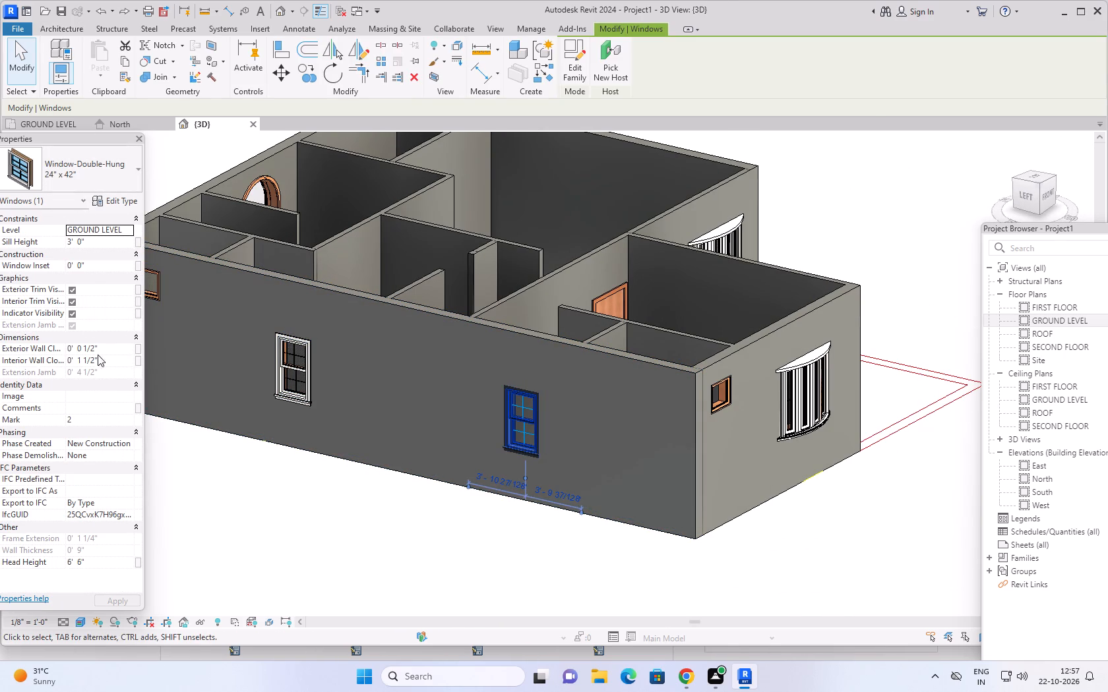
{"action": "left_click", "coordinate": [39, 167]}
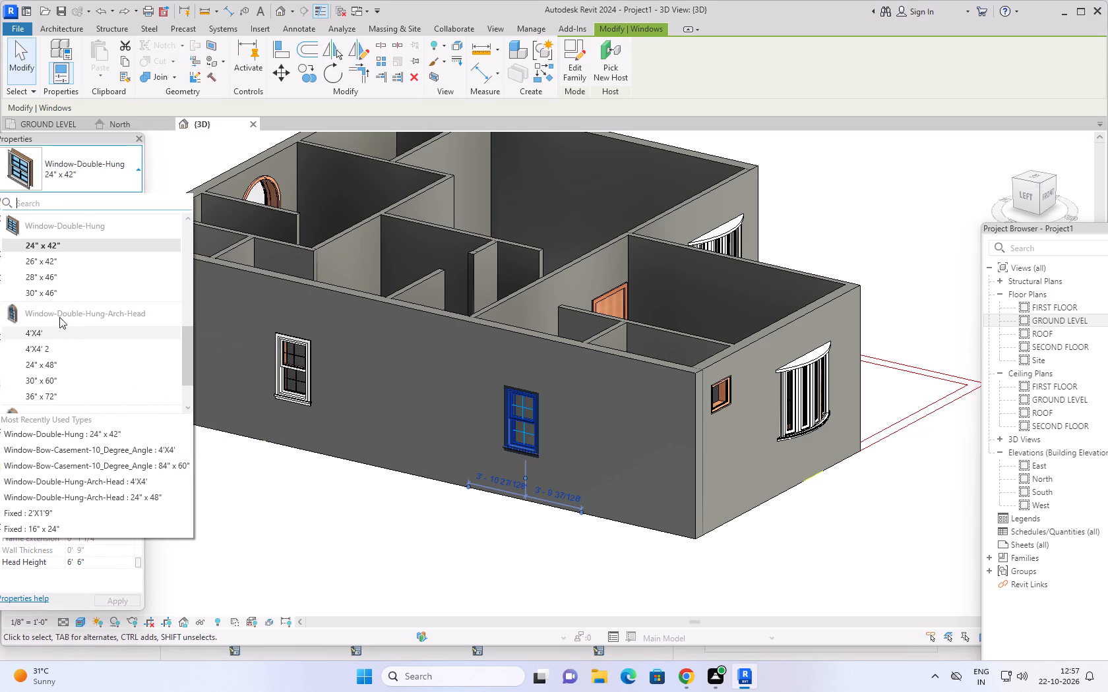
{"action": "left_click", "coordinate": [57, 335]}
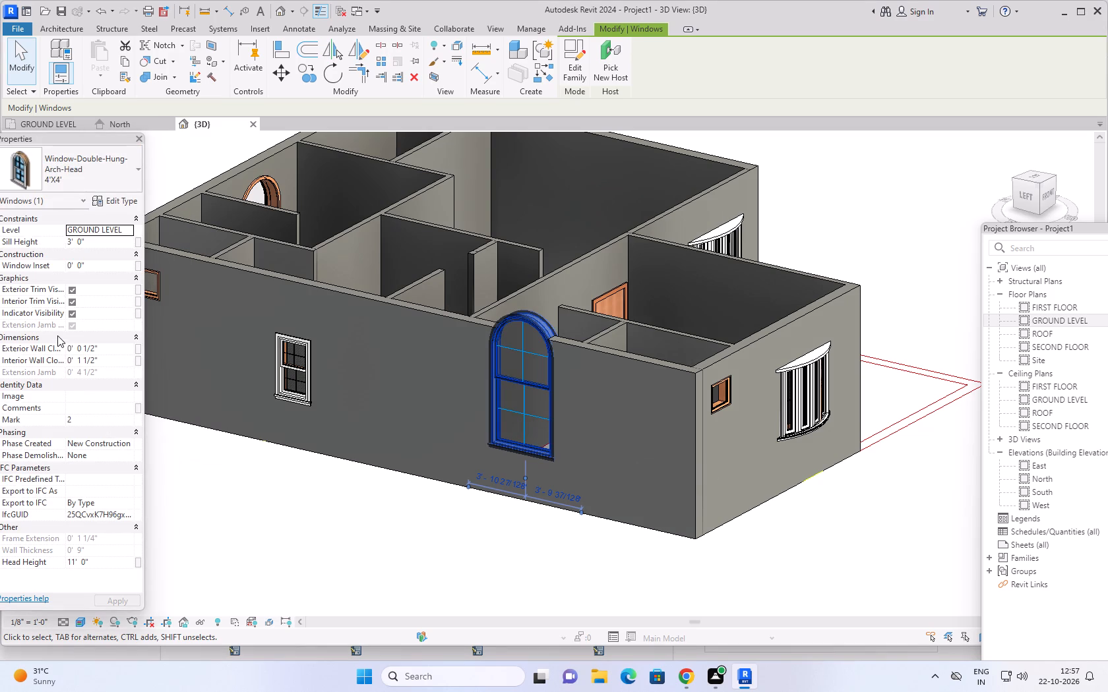
Change the selected left side wall window to the Window-Bow-Casement-10_Degree_Angle 4'X4' type.
{"action": "left_click", "coordinate": [90, 175]}
{"action": "scroll", "coordinate": [60, 386], "scroll_direction": "up", "scroll_amount": 5}
{"action": "left_click", "coordinate": [61, 308]}
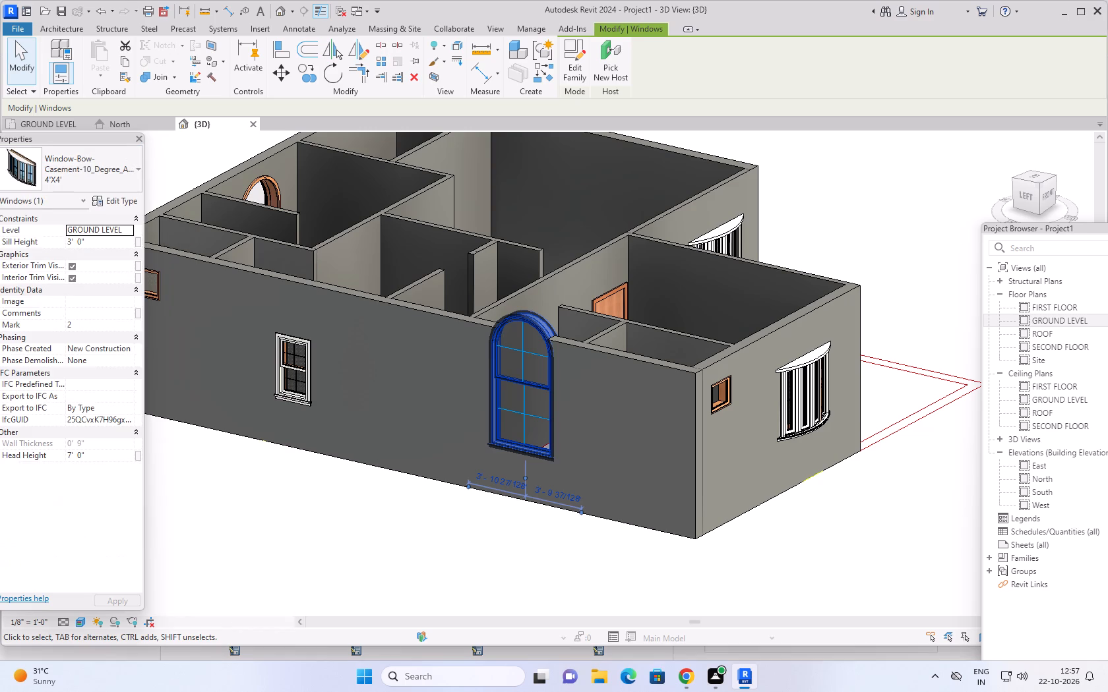
Change the left side wall's remaining double-hung window and the rear wall's round-top window together to Window-Bow-Casement-10_Degree_Angle 4'X4'.
{"action": "left_click", "coordinate": [257, 504]}
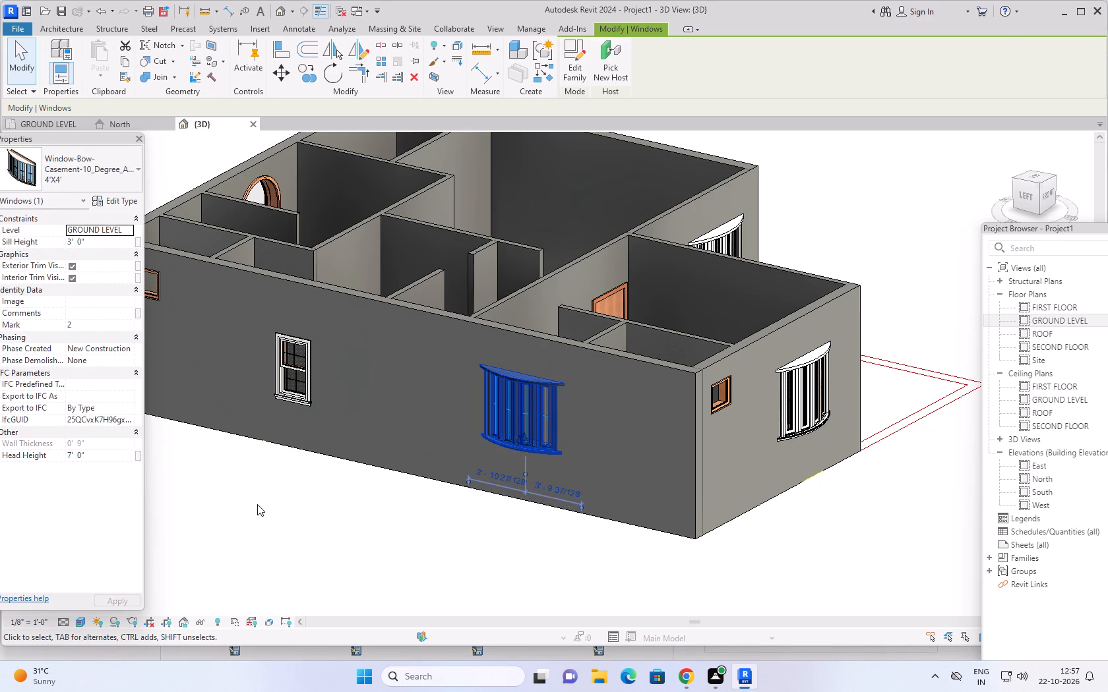
{"action": "left_click", "coordinate": [280, 388]}
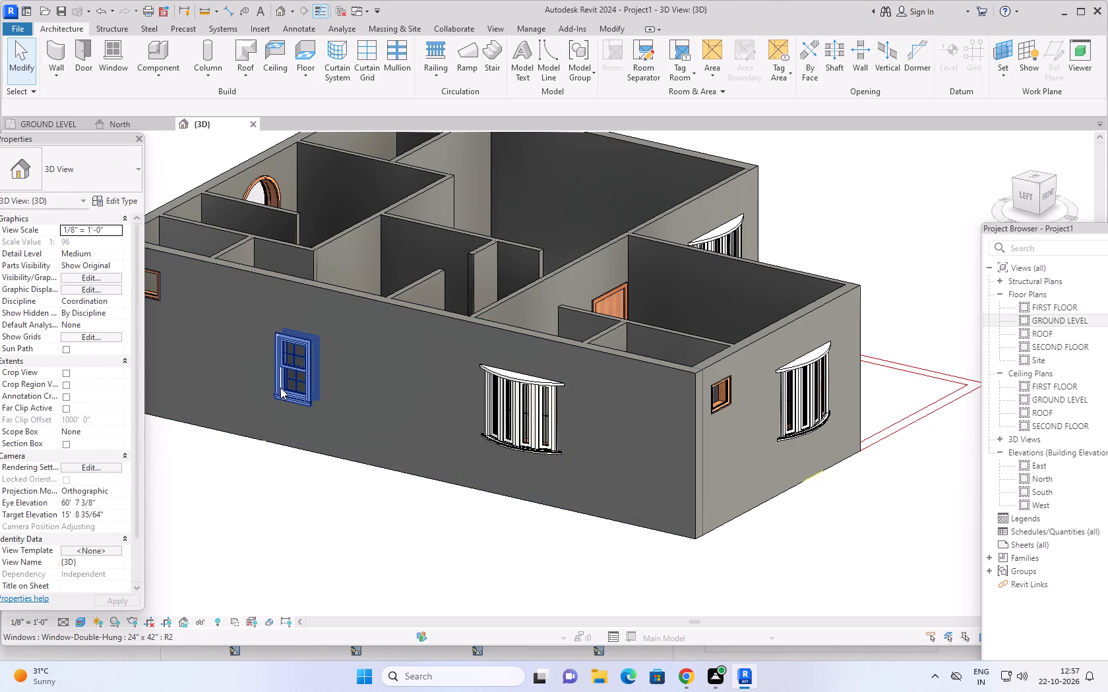
{"action": "middle_click_drag", "start_coordinate": [259, 510], "coordinate": [305, 508]}
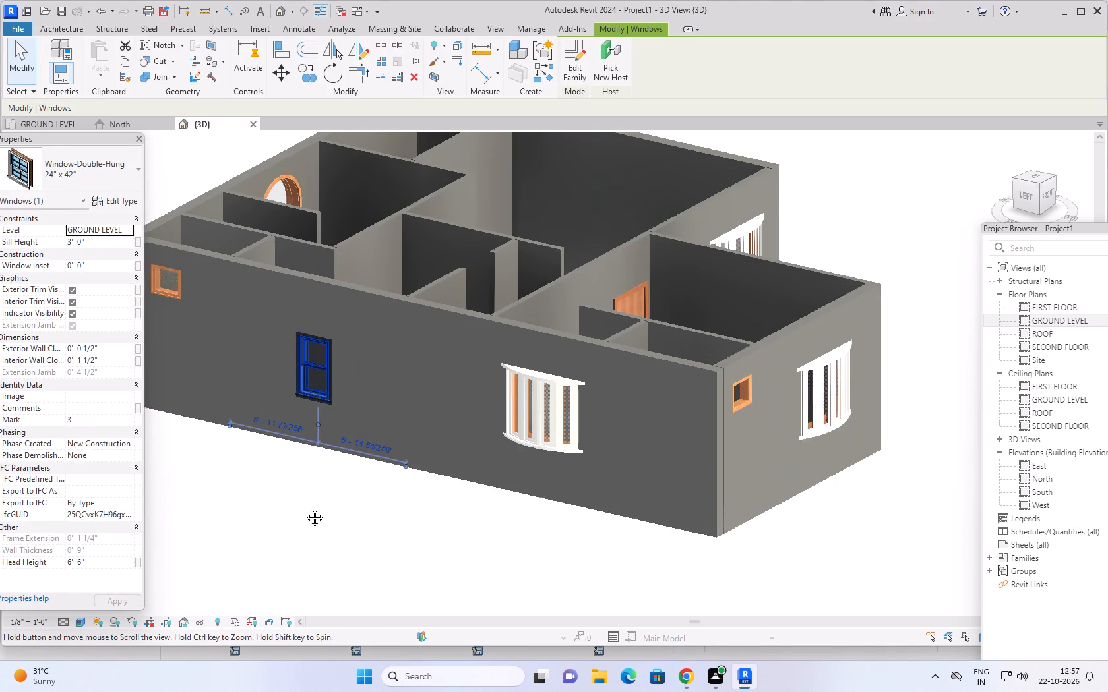
{"action": "middle_click_drag", "start_coordinate": [305, 508], "coordinate": [363, 506]}
{"action": "middle_click_drag", "start_coordinate": [299, 488], "coordinate": [525, 510], "text": "shift"}
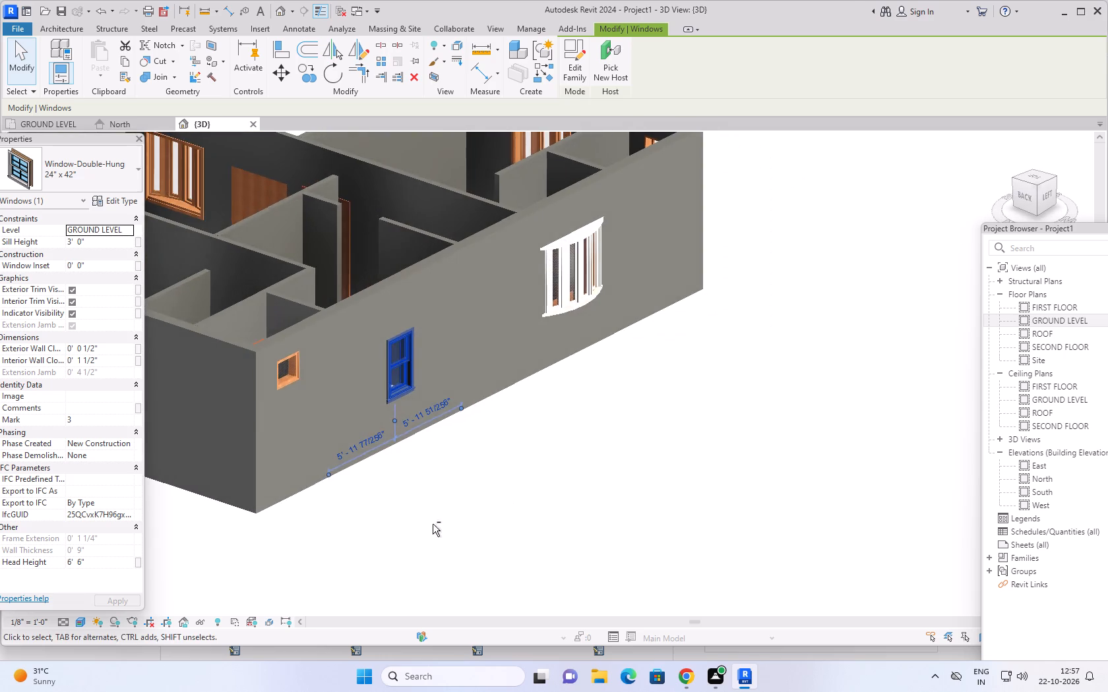
{"action": "middle_click_drag", "start_coordinate": [433, 524], "coordinate": [701, 464]}
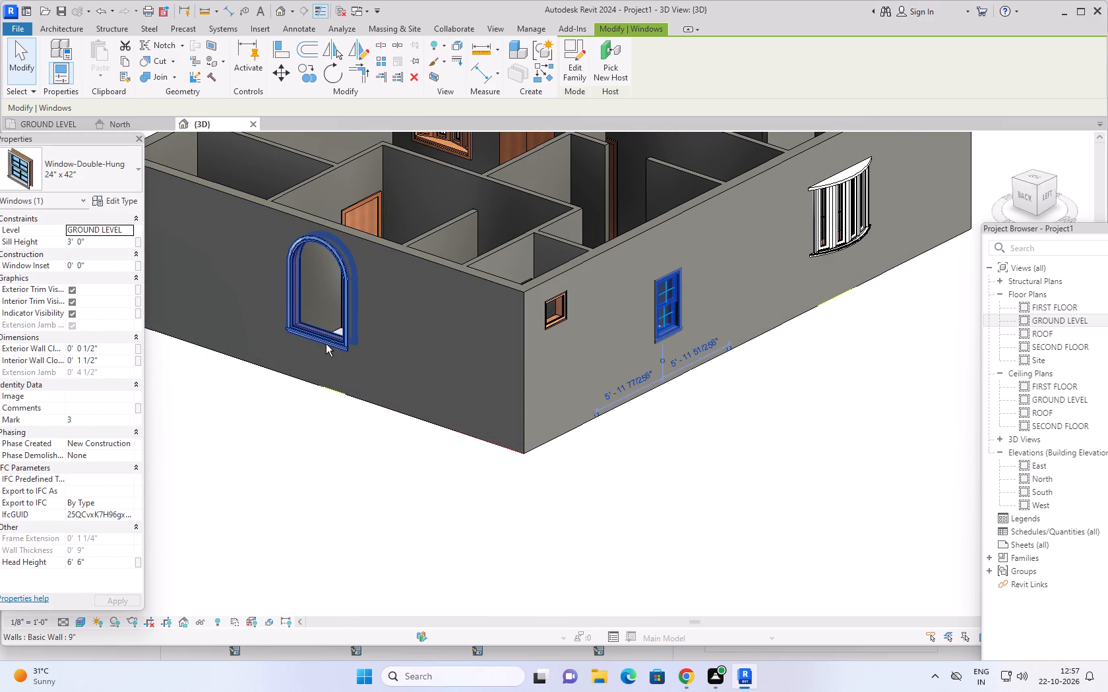
{"action": "left_click", "coordinate": [326, 342], "text": "shift"}
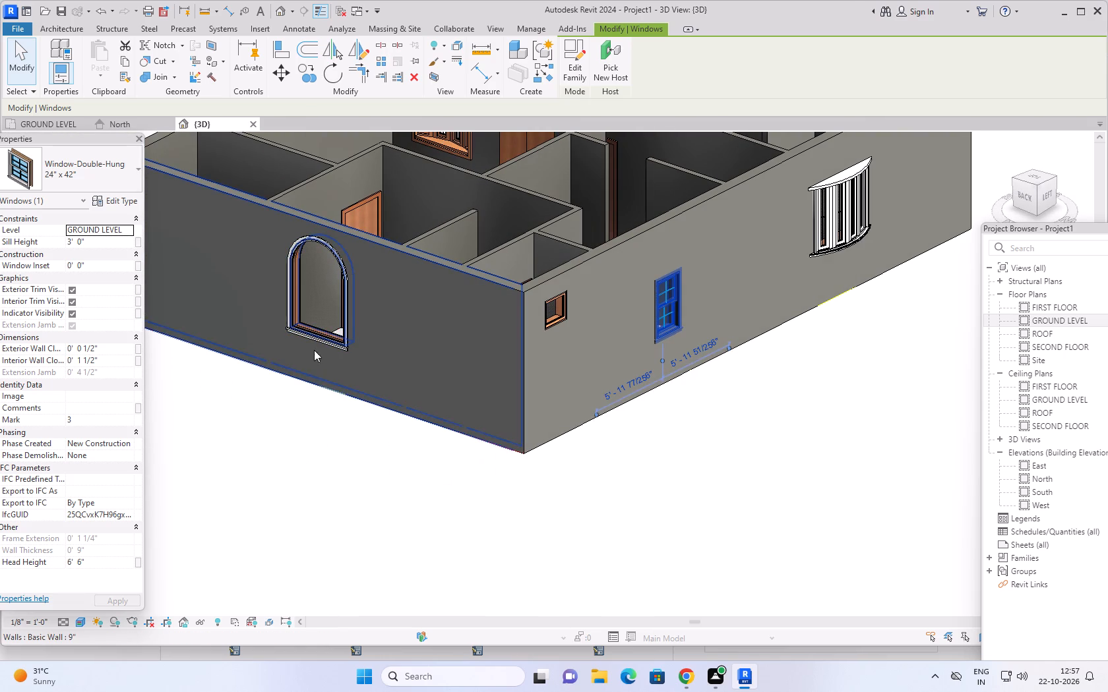
{"action": "left_click", "coordinate": [314, 333], "text": "shift"}
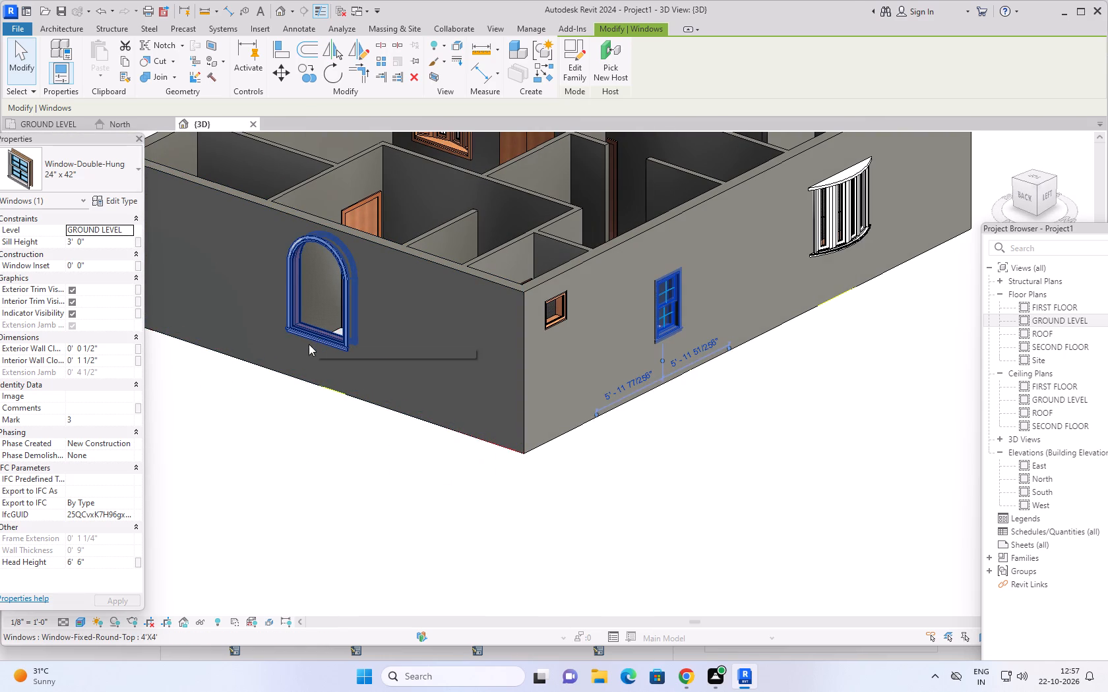
{"action": "scroll", "coordinate": [278, 443], "scroll_direction": "down", "scroll_amount": 2}
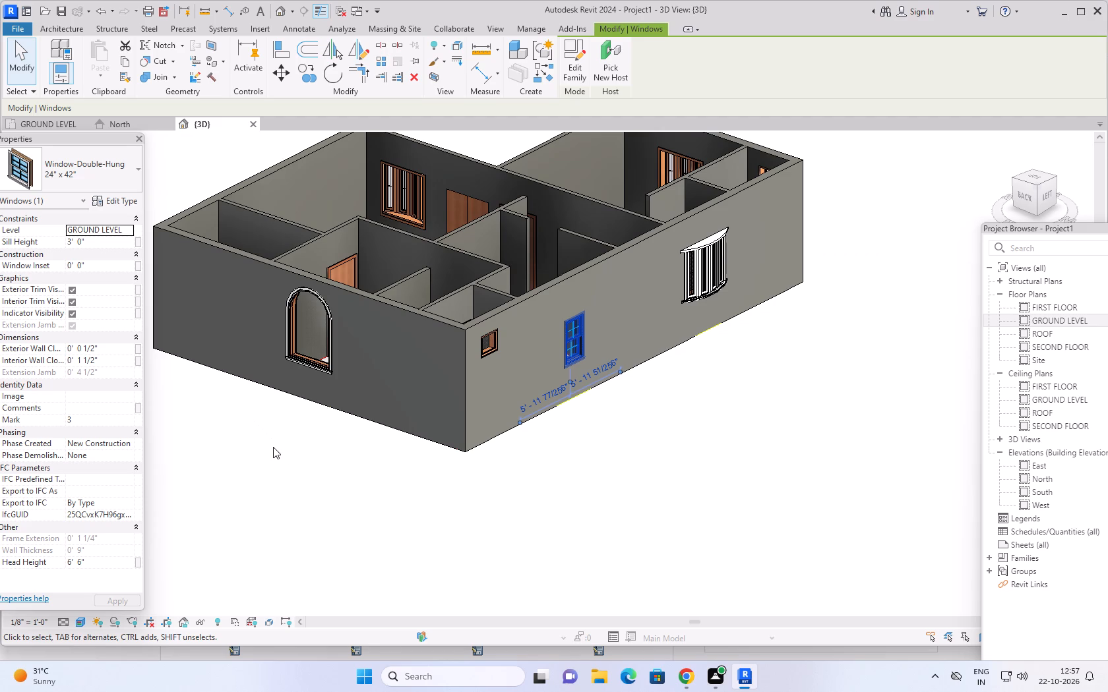
{"action": "left_click", "coordinate": [302, 362], "text": "ctrl"}
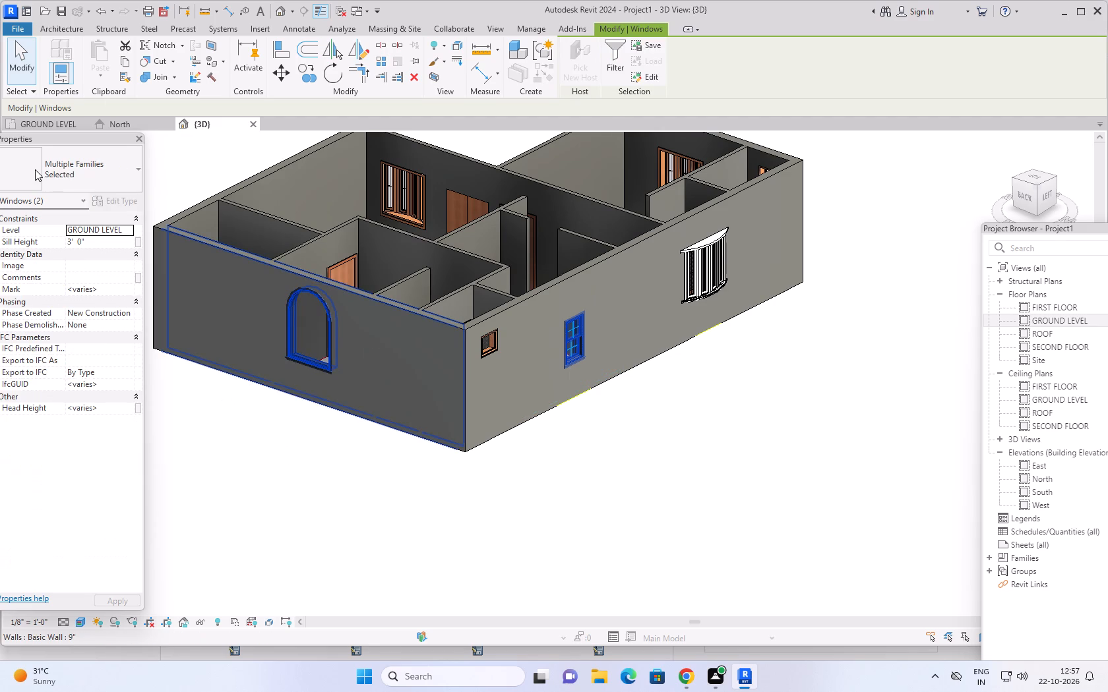
{"action": "left_click", "coordinate": [98, 178]}
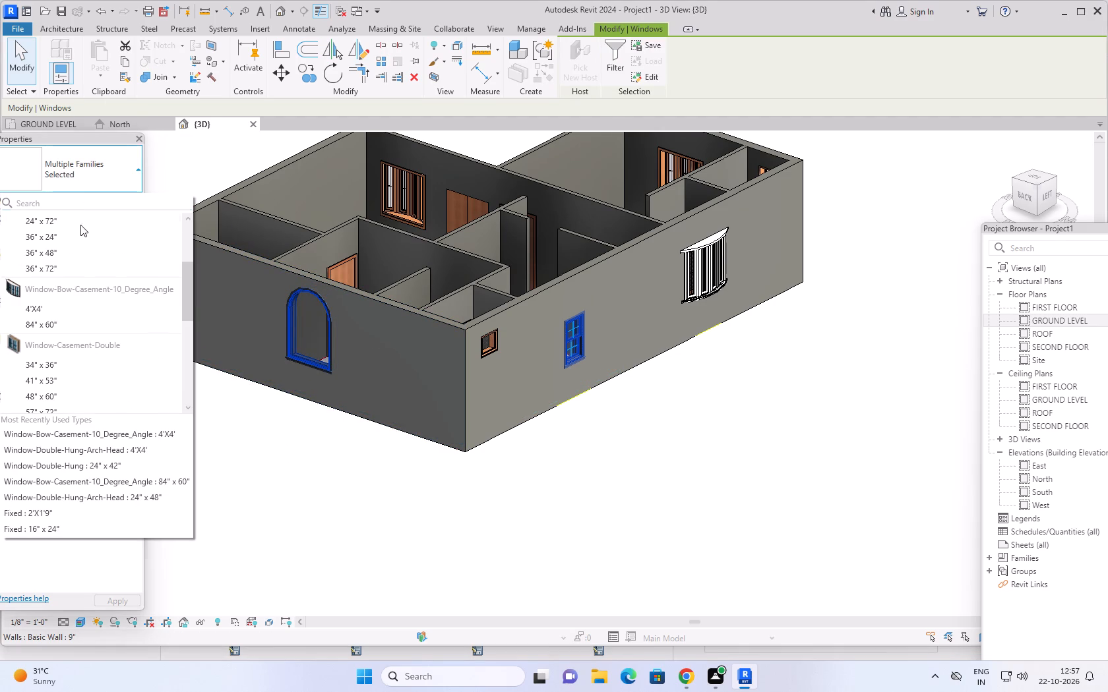
{"action": "left_click", "coordinate": [50, 306]}
{"action": "left_click", "coordinate": [299, 459]}
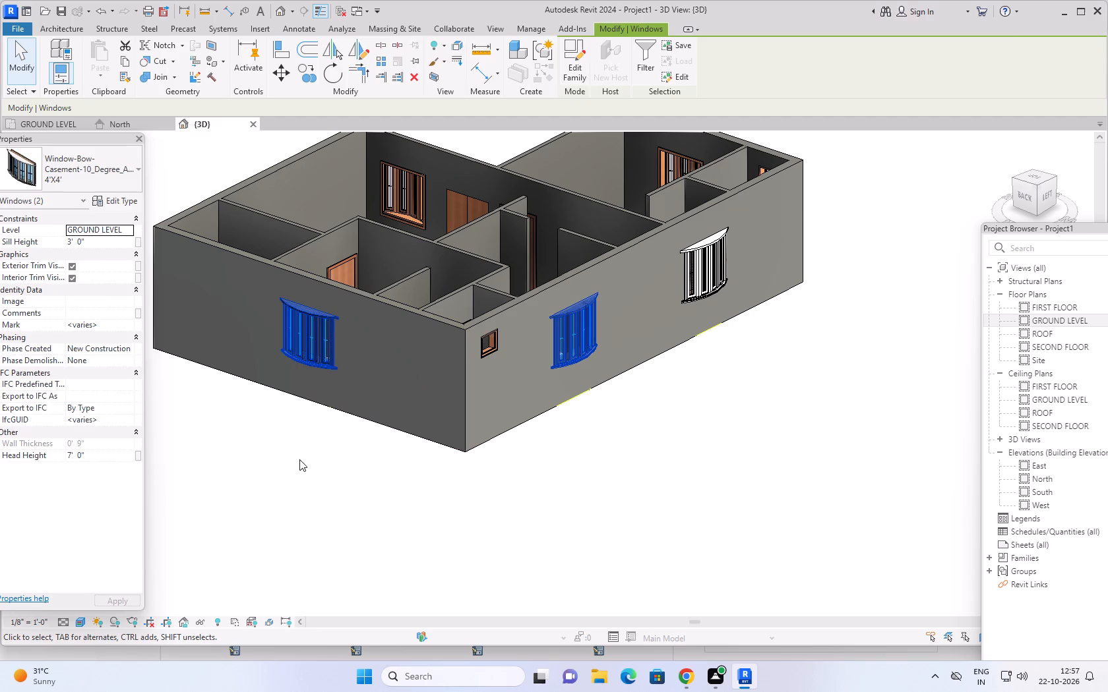
Examine the ground level model from the rear, sides and front to review the replaced windows.
{"action": "middle_click_drag", "start_coordinate": [264, 465], "coordinate": [374, 466], "text": "shift"}
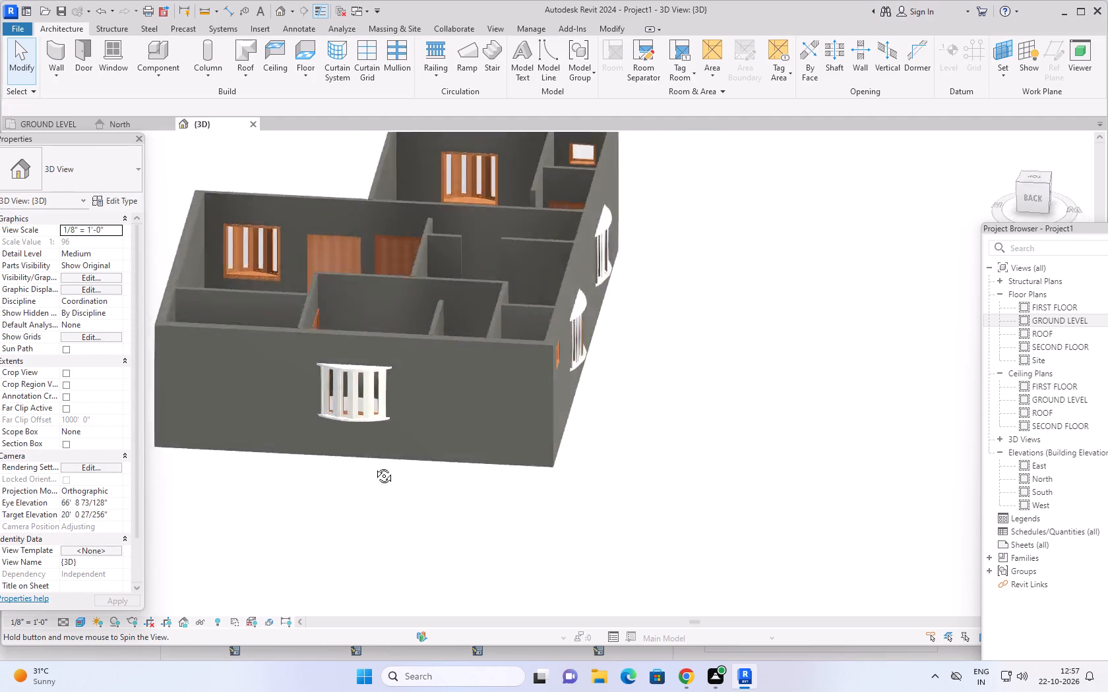
{"action": "middle_click_drag", "start_coordinate": [374, 466], "coordinate": [654, 449], "text": "shift"}
{"action": "middle_click_drag", "start_coordinate": [453, 521], "coordinate": [482, 516], "text": "shift"}
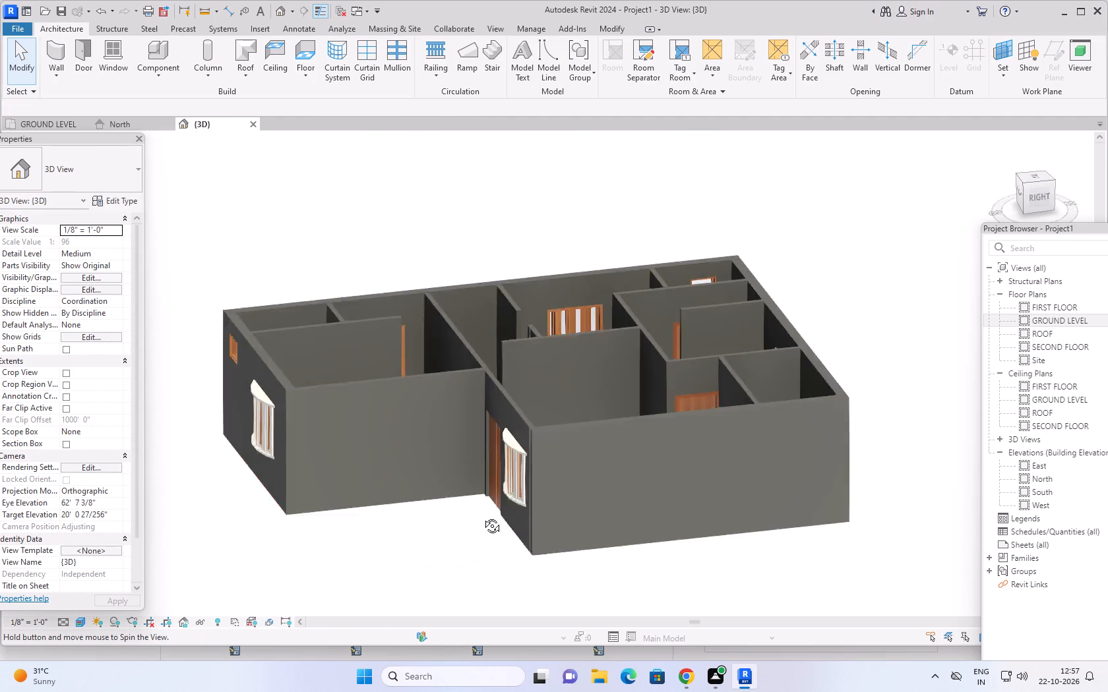
{"action": "middle_click_drag", "start_coordinate": [482, 516], "coordinate": [588, 492], "text": "shift"}
{"action": "middle_click_drag", "start_coordinate": [402, 284], "coordinate": [290, 307]}
{"action": "middle_click_drag", "start_coordinate": [293, 303], "coordinate": [357, 376], "text": "shift"}
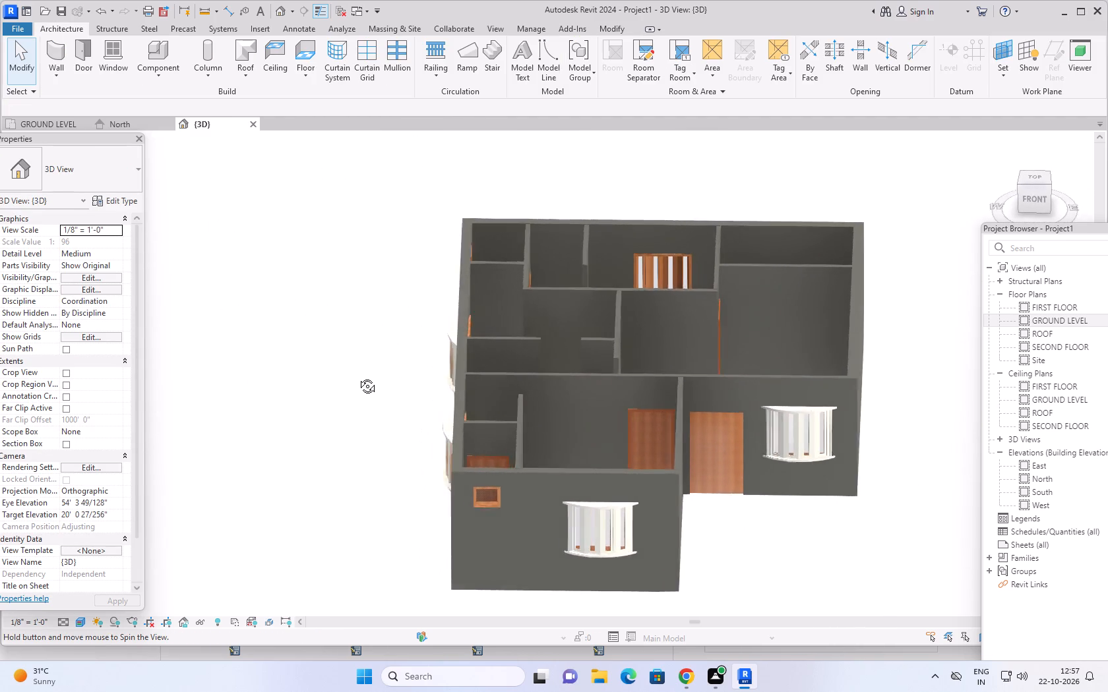
{"action": "middle_click_drag", "start_coordinate": [357, 376], "coordinate": [365, 389], "text": "shift"}
{"action": "middle_click_drag", "start_coordinate": [355, 295], "coordinate": [297, 270]}
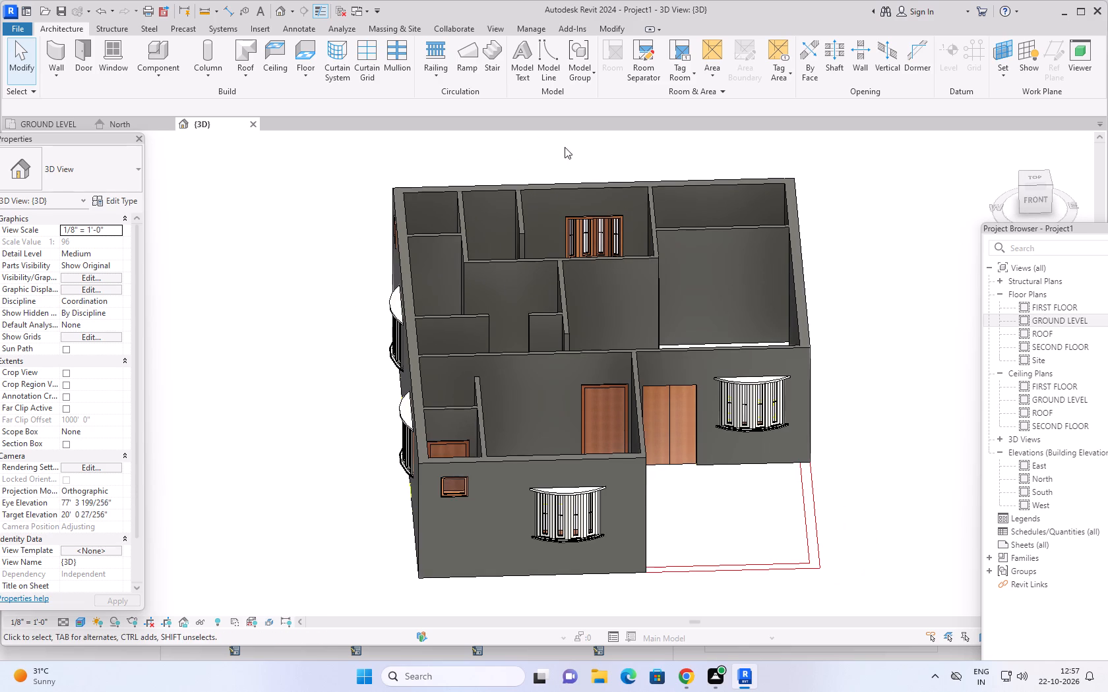
{"action": "scroll", "coordinate": [567, 167], "scroll_direction": "down", "scroll_amount": 1}
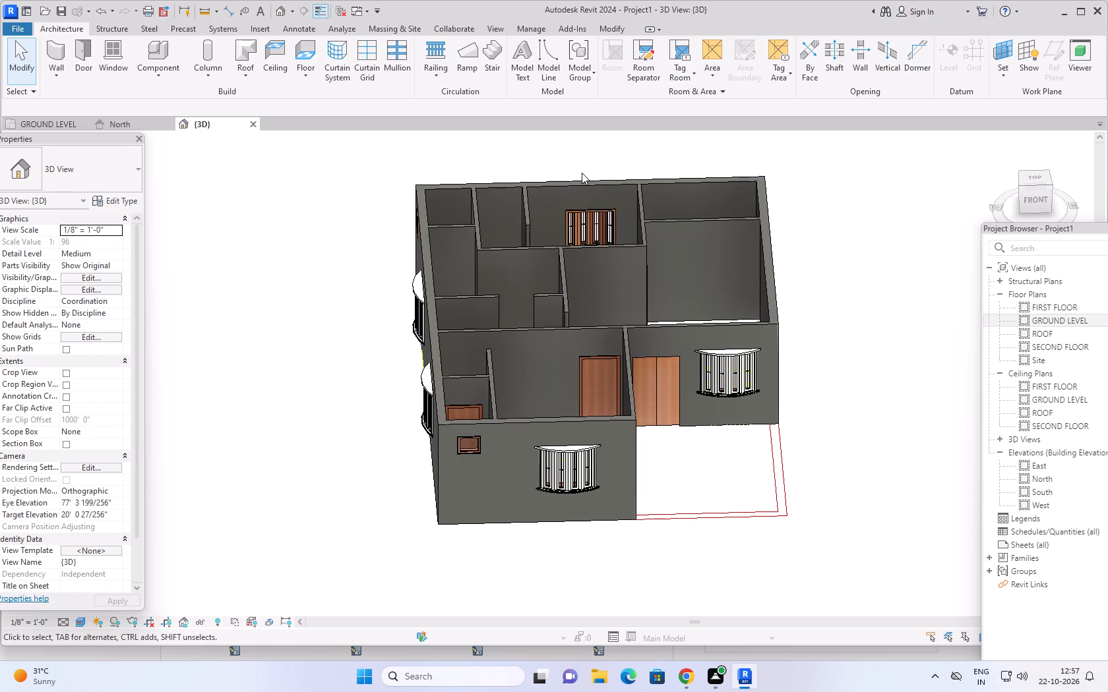
{"action": "middle_click_drag", "start_coordinate": [831, 289], "coordinate": [784, 317]}
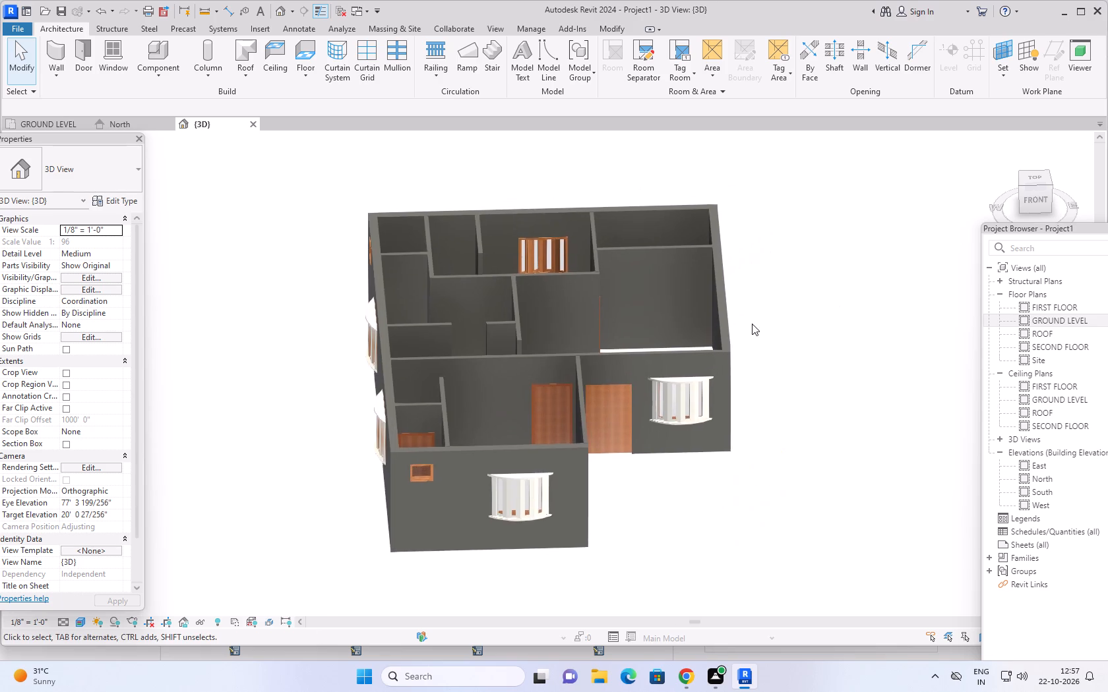
{"action": "middle_click_drag", "start_coordinate": [858, 351], "coordinate": [803, 357]}
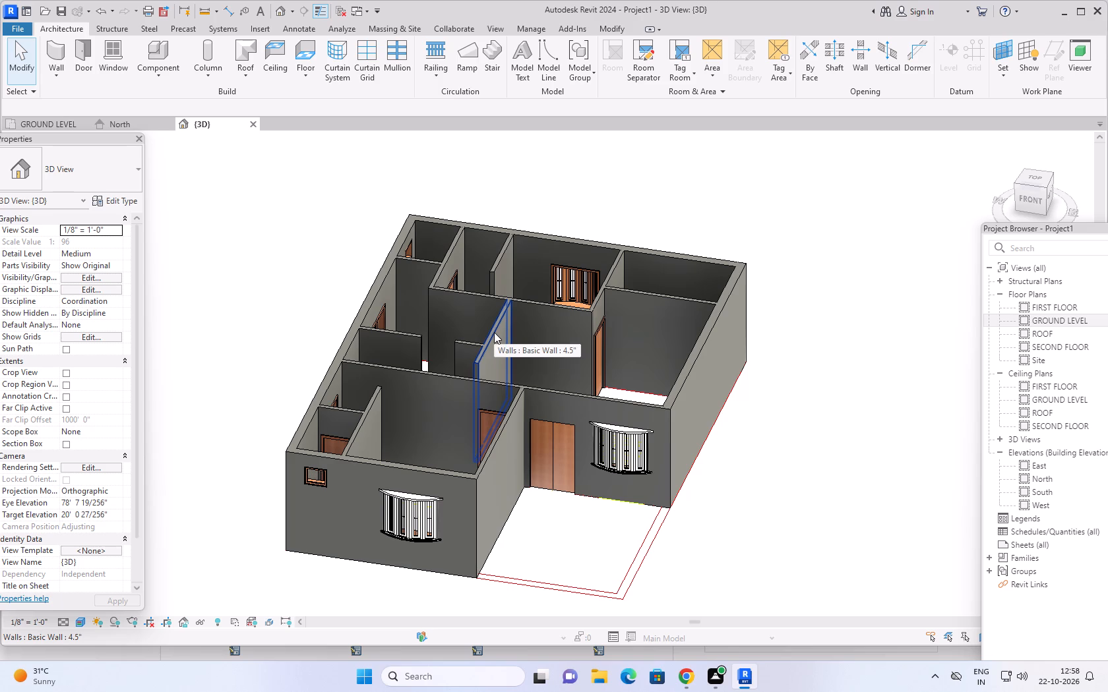
{"action": "scroll", "coordinate": [756, 399], "scroll_direction": "down", "scroll_amount": 1}
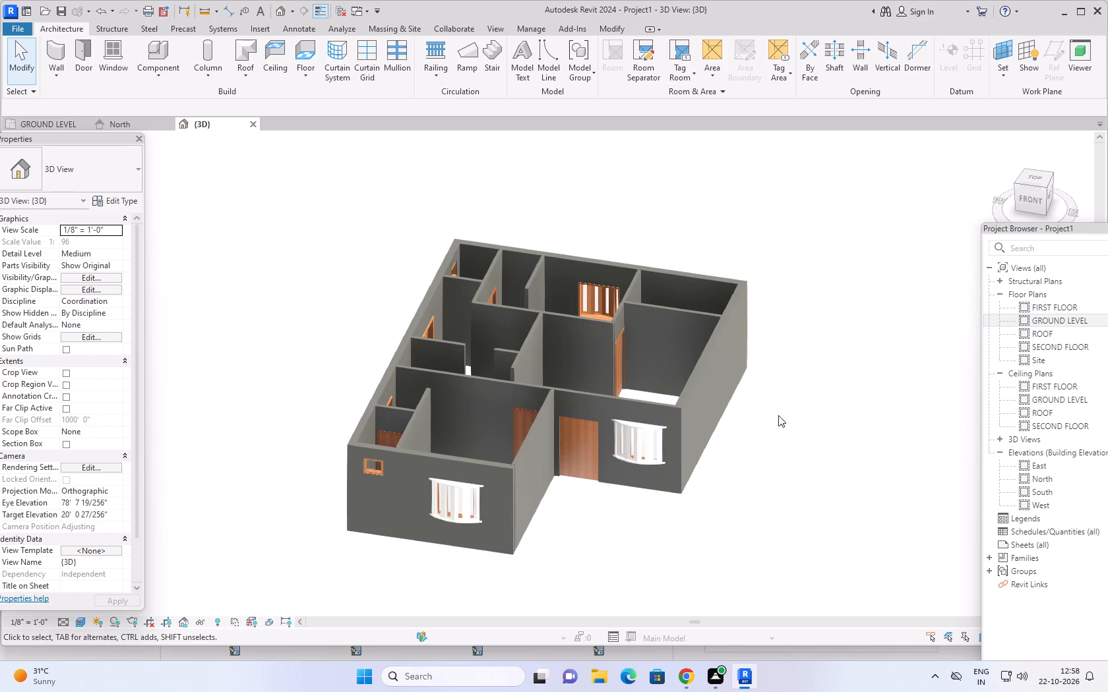
{"action": "middle_click_drag", "start_coordinate": [778, 414], "coordinate": [770, 395]}
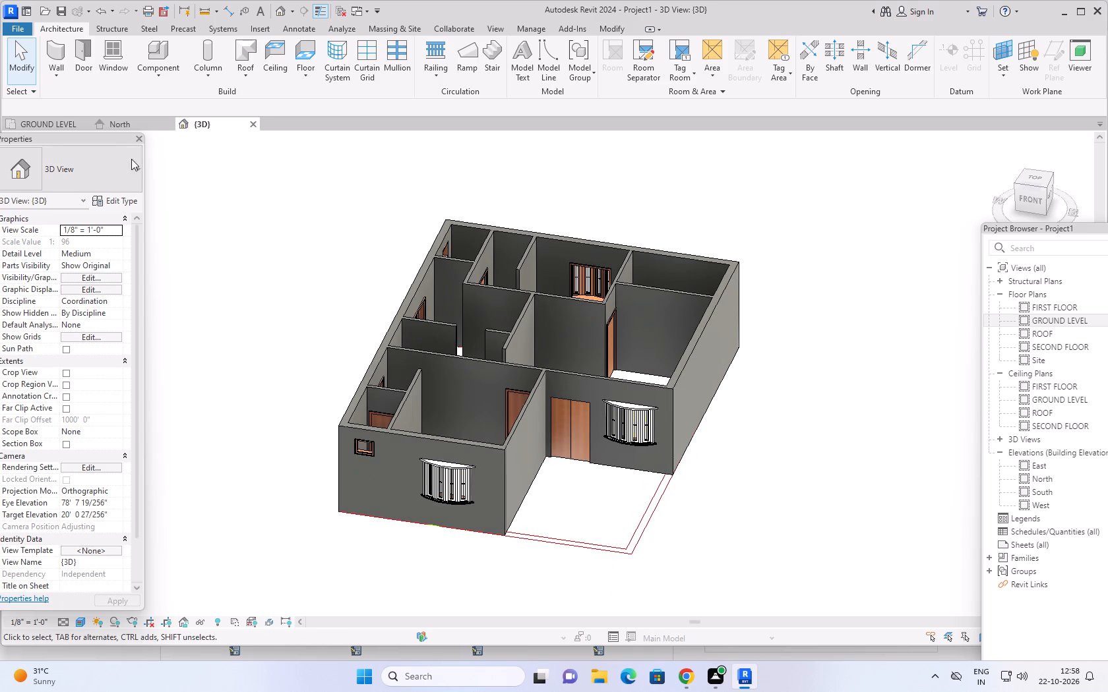
Open the GROUND LEVEL floor plan and start a floor with a rectangular boundary line sketch.
{"action": "left_click", "coordinate": [47, 124]}
{"action": "scroll", "coordinate": [573, 351], "scroll_direction": "down", "scroll_amount": 2}
{"action": "scroll", "coordinate": [664, 405], "scroll_direction": "down", "scroll_amount": 1}
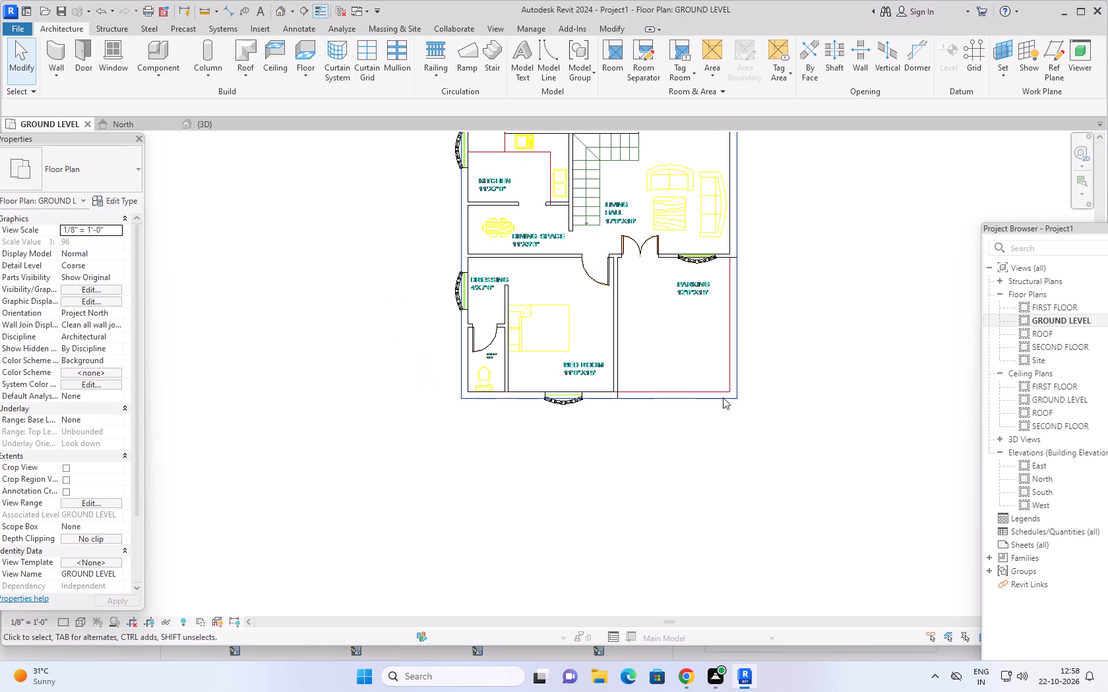
{"action": "middle_click_drag", "start_coordinate": [787, 289], "coordinate": [770, 394]}
{"action": "scroll", "coordinate": [784, 333], "scroll_direction": "down", "scroll_amount": 1}
{"action": "middle_click_drag", "start_coordinate": [805, 307], "coordinate": [784, 347]}
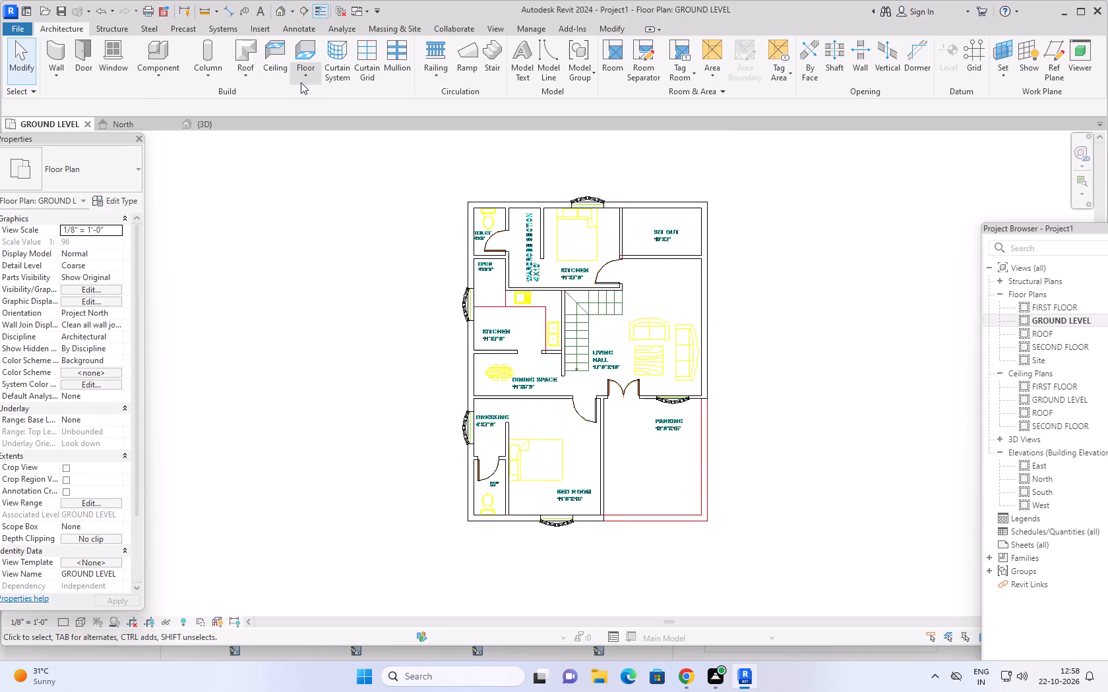
{"action": "left_click", "coordinate": [301, 80]}
{"action": "left_click", "coordinate": [319, 98]}
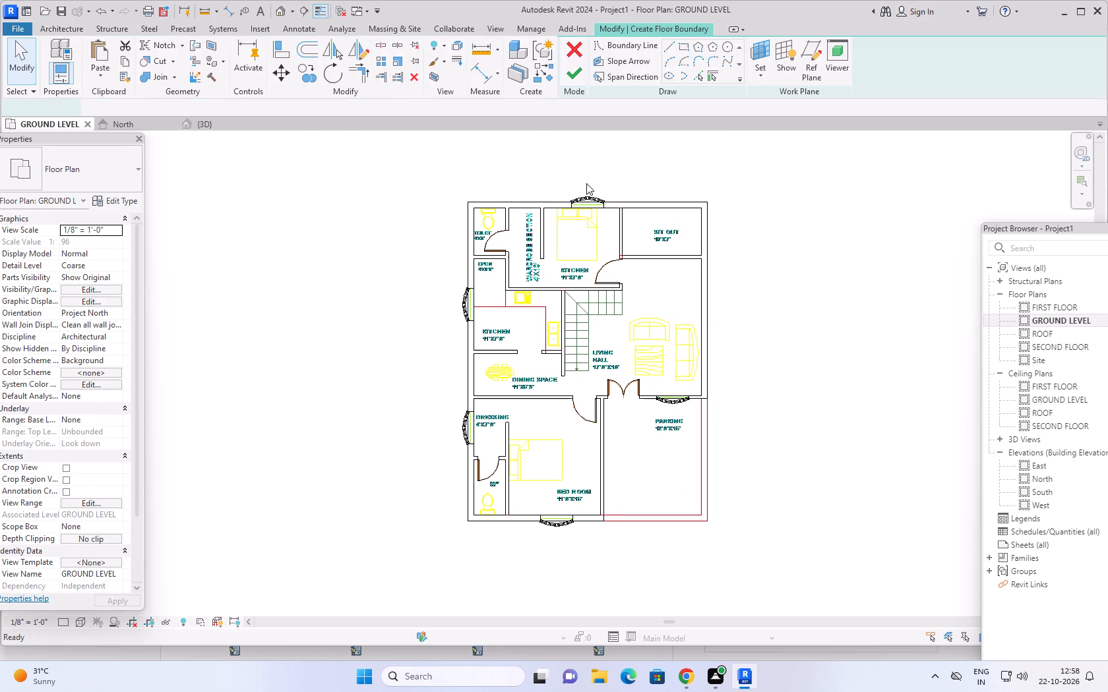
{"action": "left_click", "coordinate": [680, 49]}
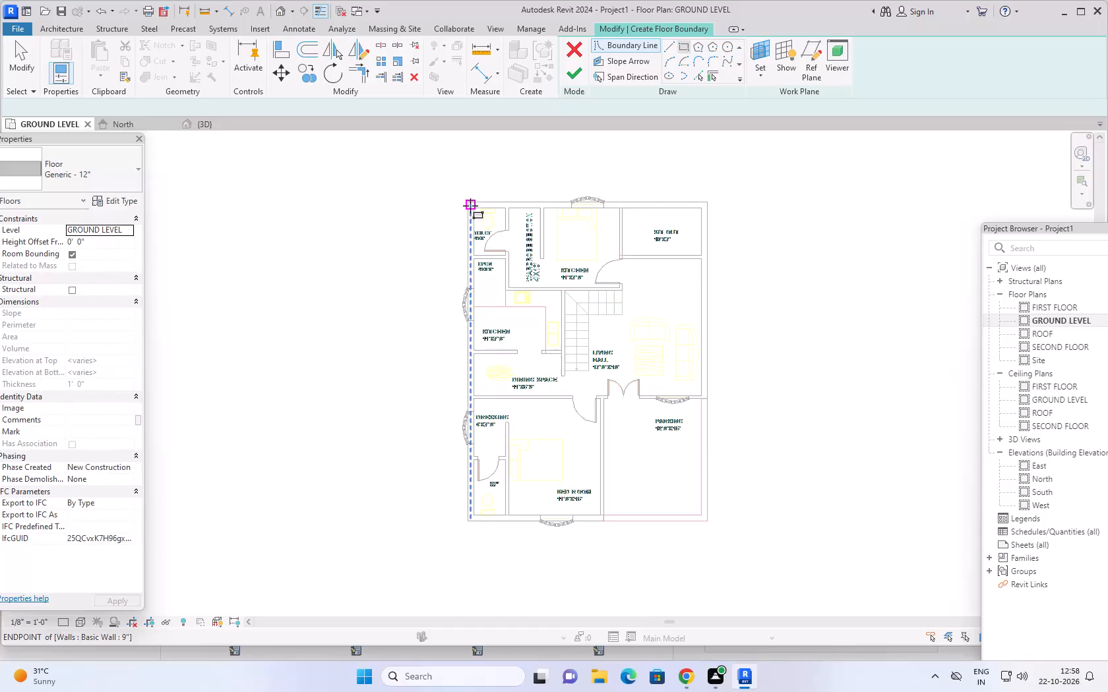
{"action": "scroll", "coordinate": [470, 206], "scroll_direction": "up", "scroll_amount": 4}
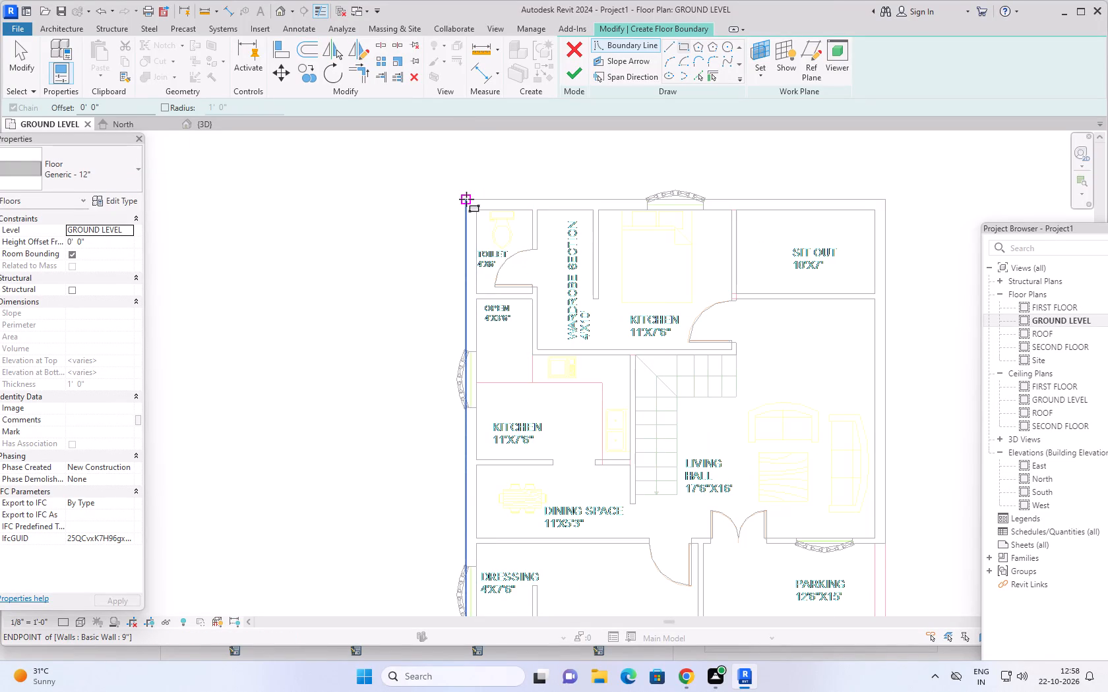
{"action": "left_click", "coordinate": [466, 199]}
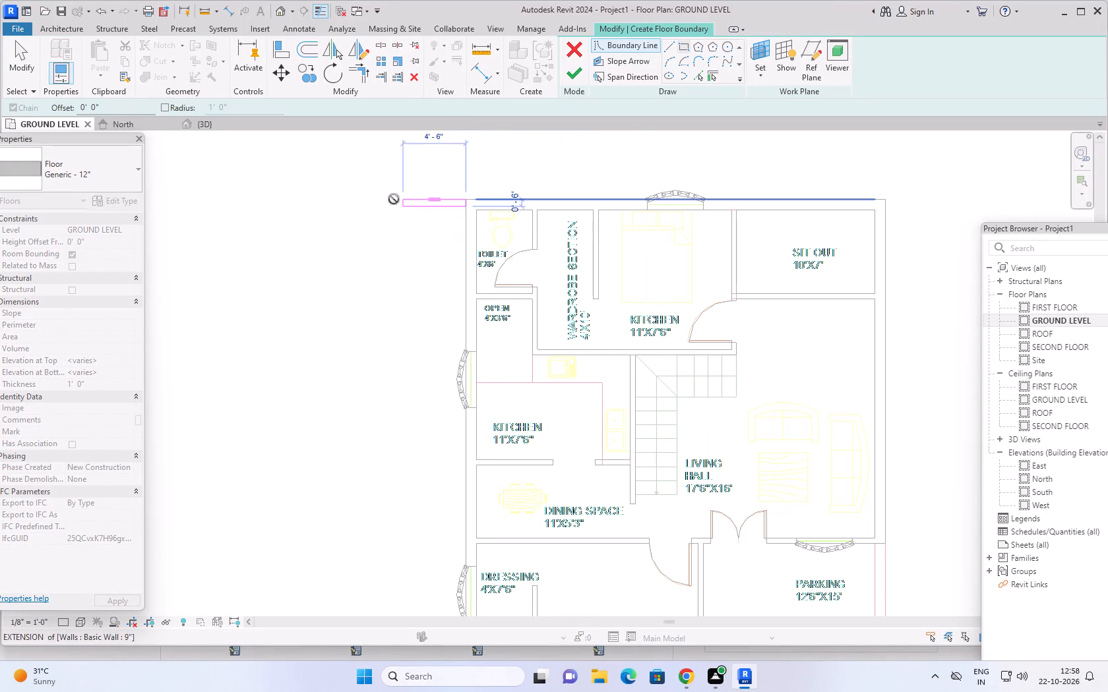
{"action": "key", "text": "Escape"}
Duplicate the Generic - 12" floor type under the name 6".
{"action": "left_click", "coordinate": [107, 203]}
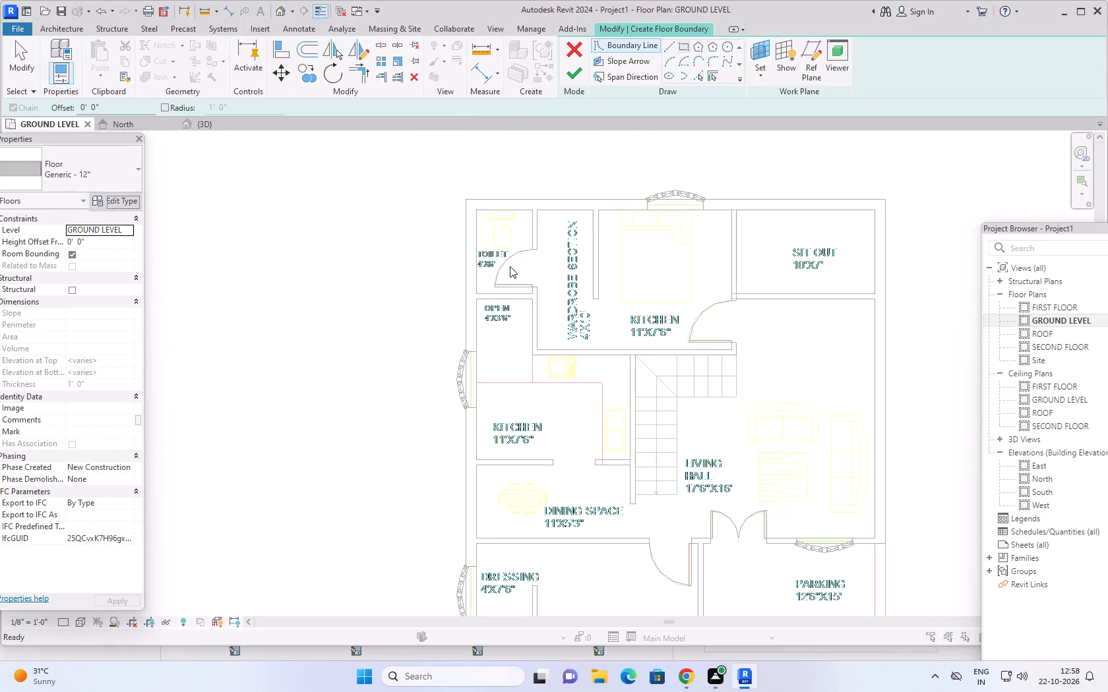
{"action": "left_click", "coordinate": [870, 225]}
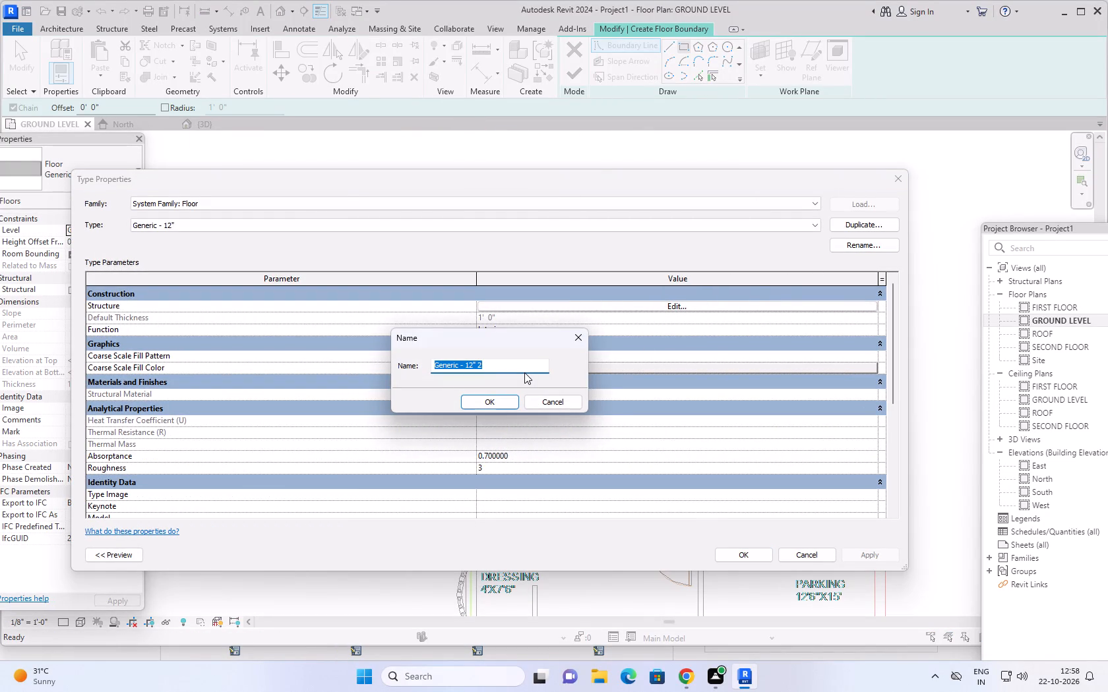
{"action": "key", "text": "6"}
{"action": "key", "text": "shift+quotedbl"}
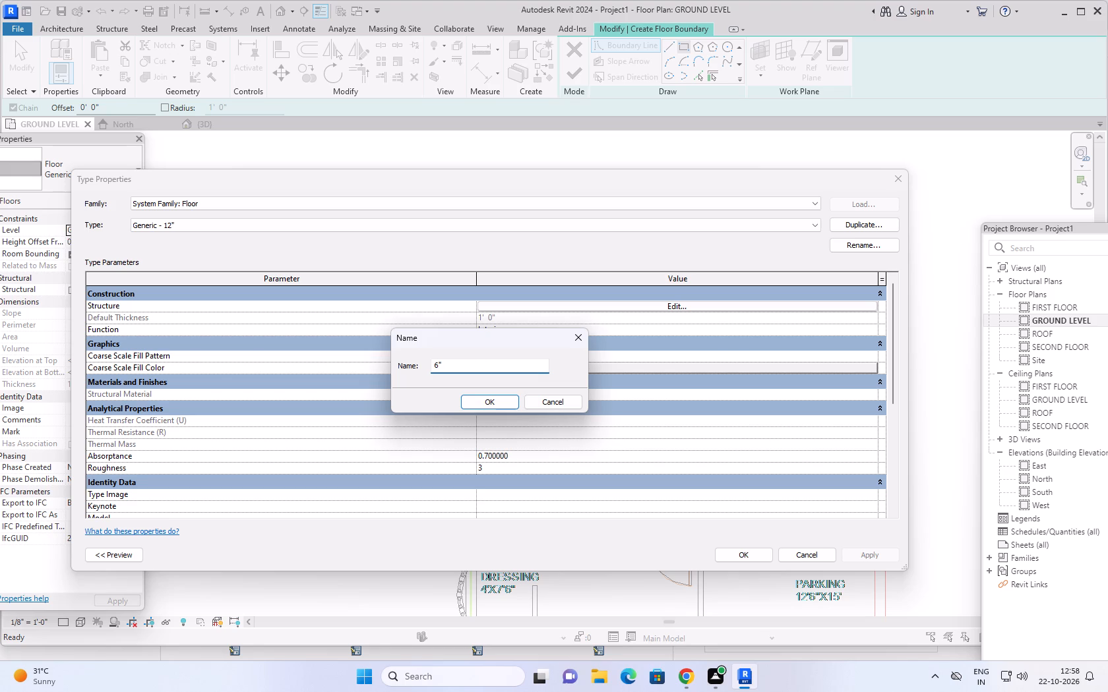
{"action": "key", "text": "Return"}
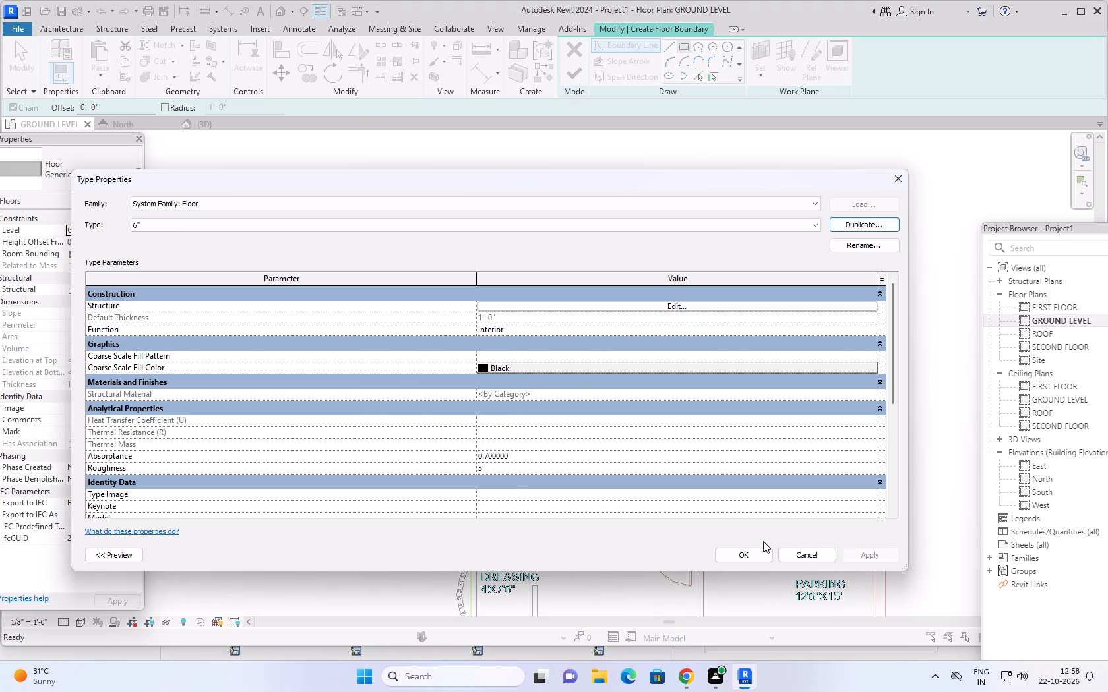
Set the structure layer thickness of the 6" floor type to 6" and apply the type to the floor sketch.
{"action": "left_click", "coordinate": [683, 304]}
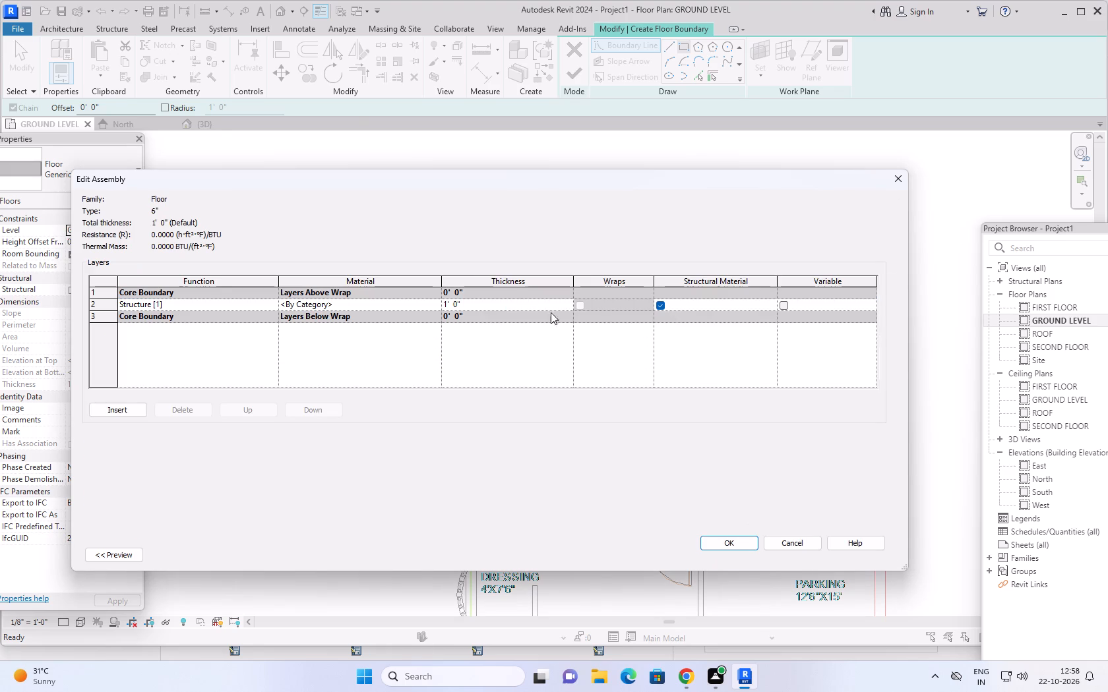
{"action": "left_click", "coordinate": [491, 299]}
{"action": "key", "text": "6"}
{"action": "key", "text": "shift+quotedbl"}
{"action": "key", "text": "Return"}
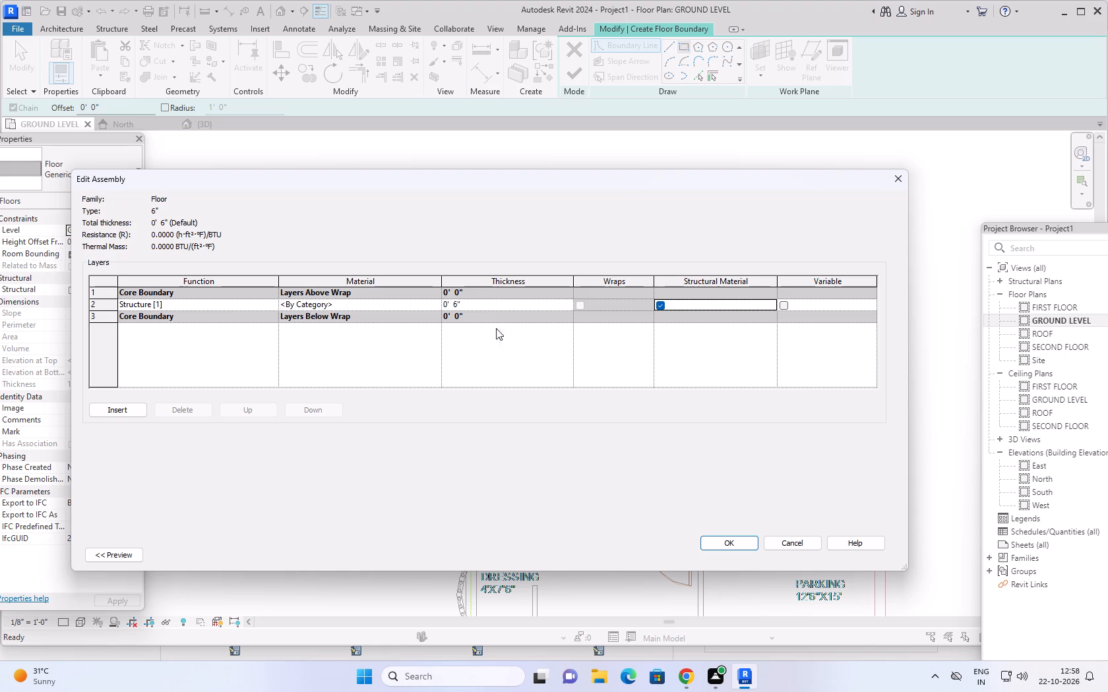
{"action": "left_click", "coordinate": [744, 540]}
{"action": "left_click", "coordinate": [881, 559]}
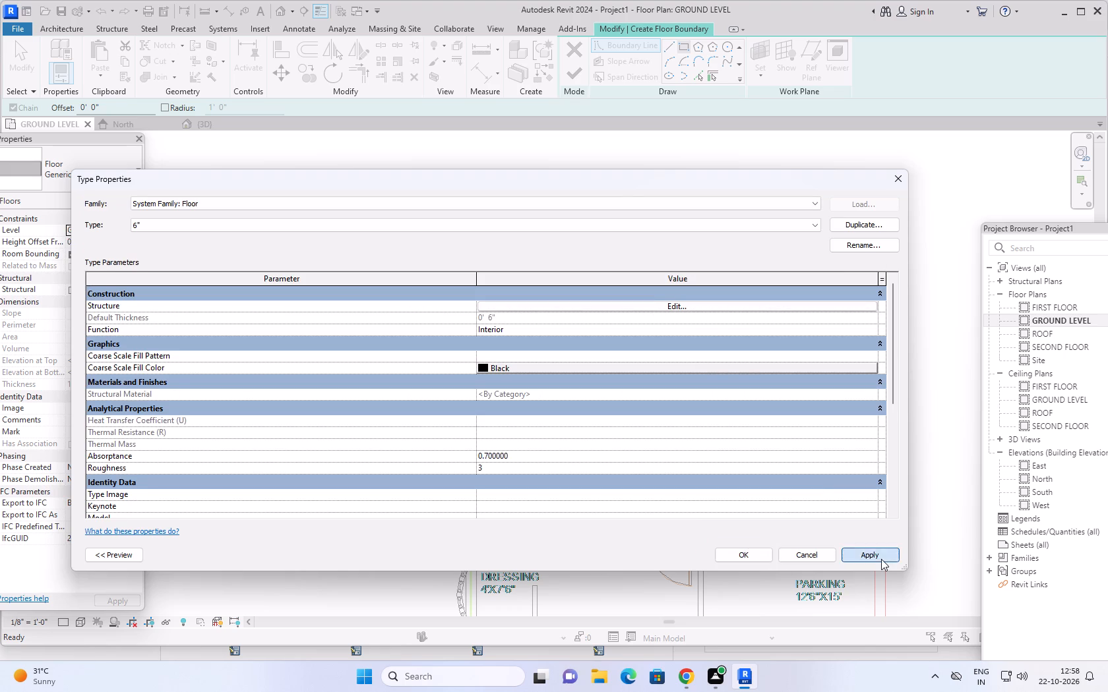
{"action": "left_click", "coordinate": [739, 553]}
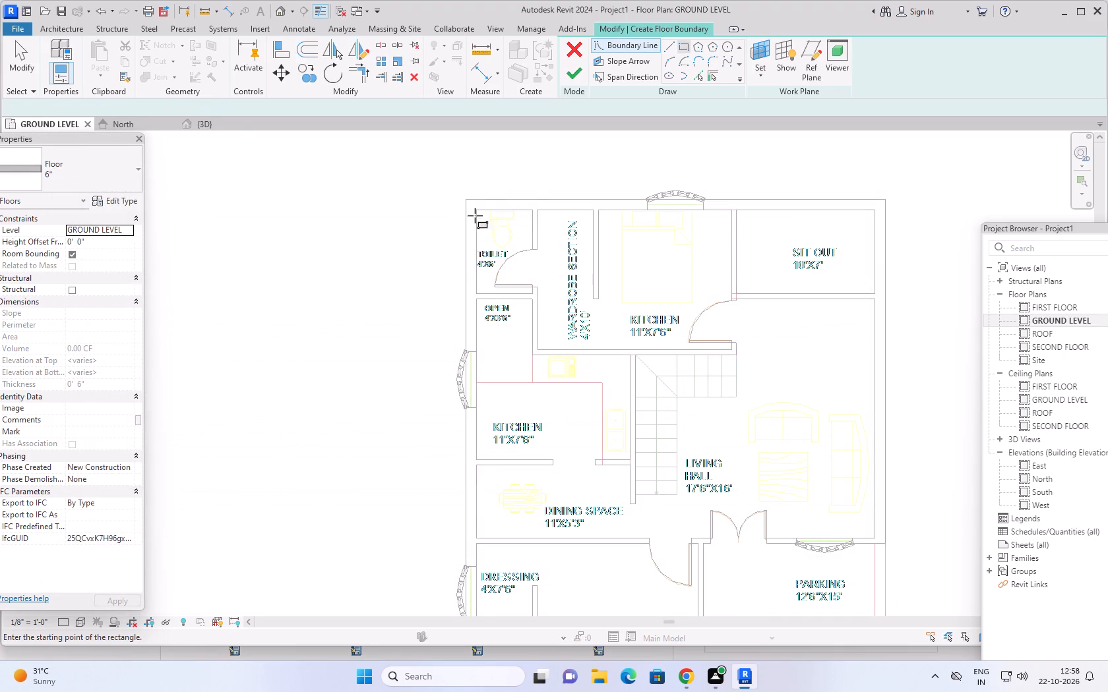
Sketch a rectangular boundary along the building's outer corners, including the parking, 40'-0" long, and finish the 6" floor.
{"action": "left_click", "coordinate": [464, 198]}
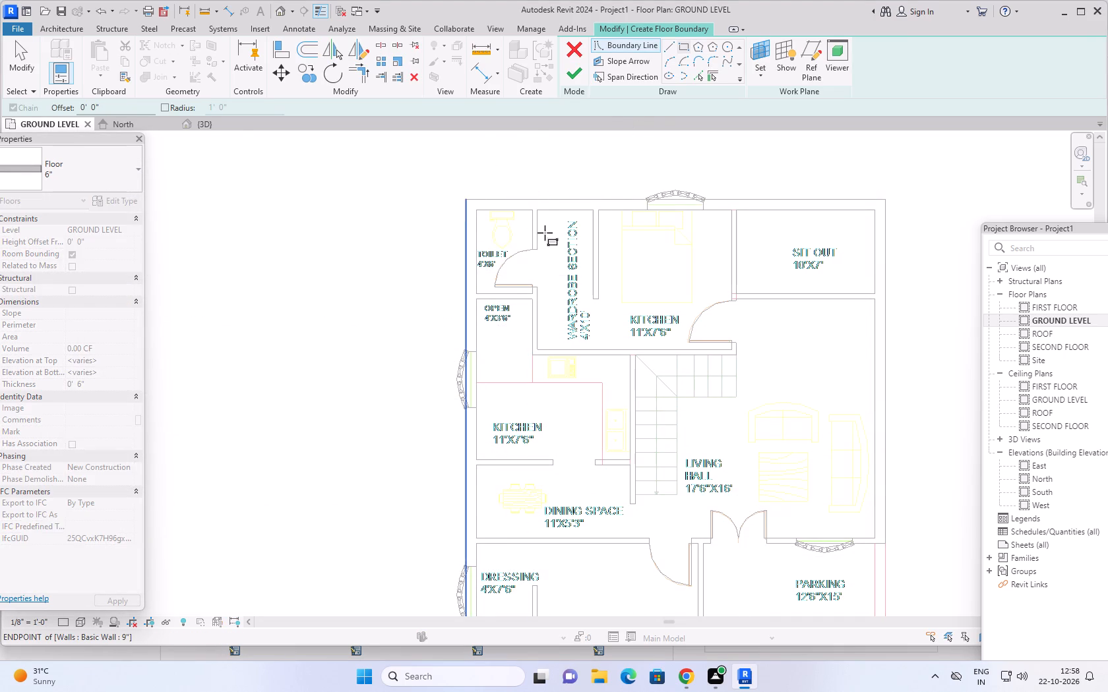
{"action": "scroll", "coordinate": [865, 473], "scroll_direction": "down", "scroll_amount": 3}
{"action": "middle_click_drag", "start_coordinate": [865, 473], "coordinate": [859, 439]}
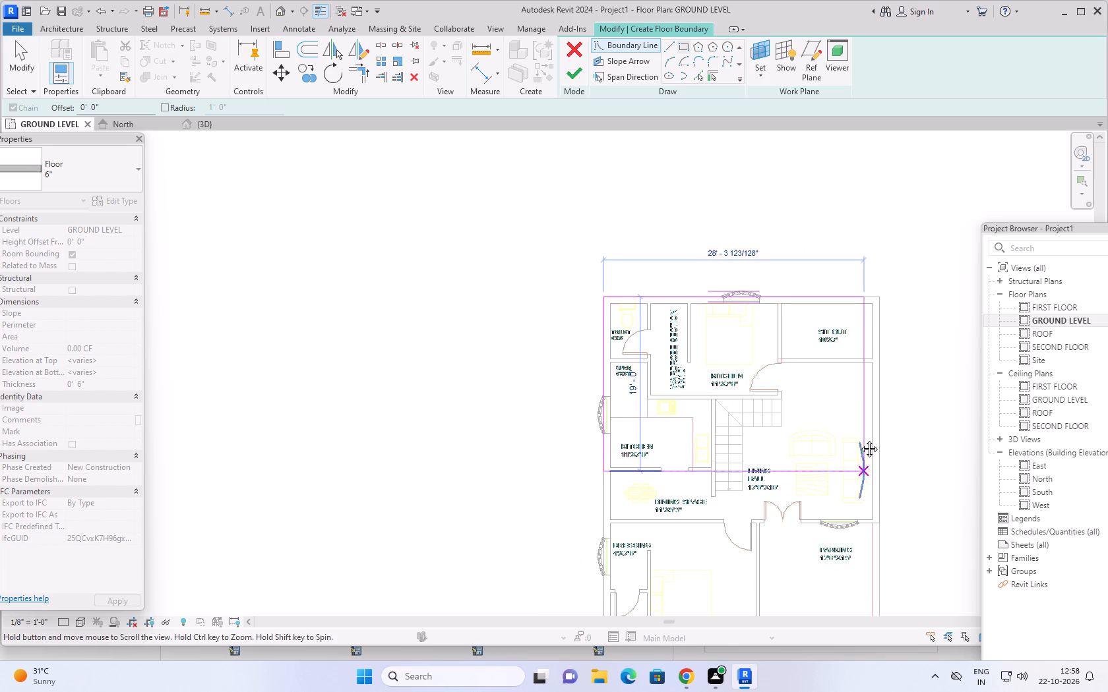
{"action": "middle_click_drag", "start_coordinate": [859, 439], "coordinate": [838, 270]}
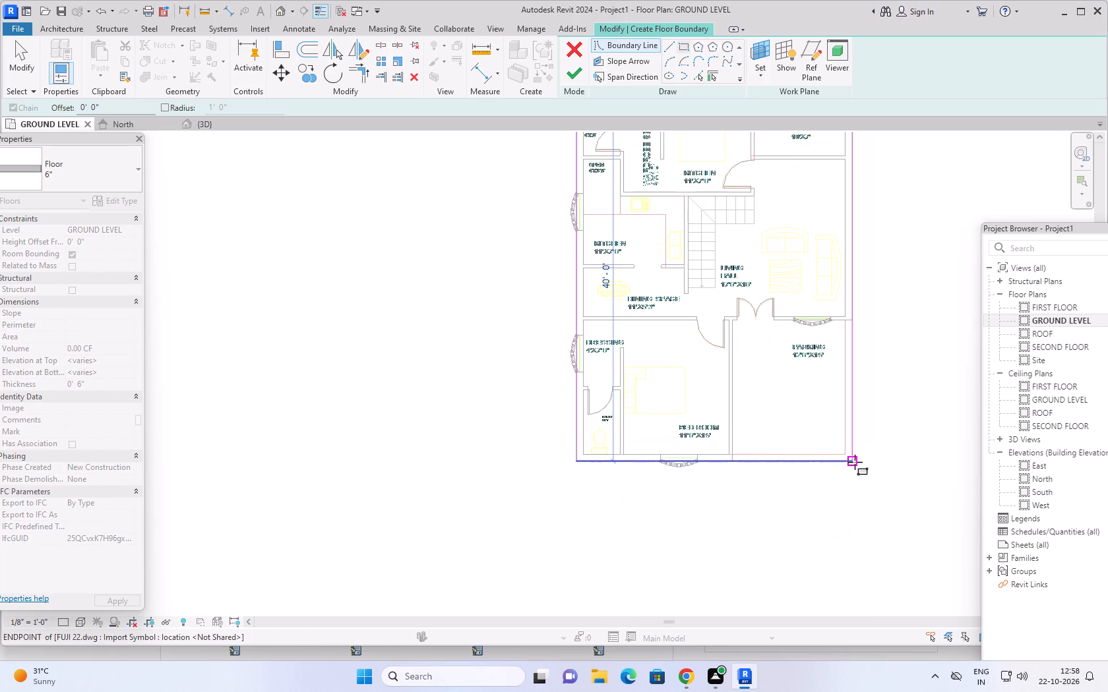
{"action": "left_click", "coordinate": [855, 462]}
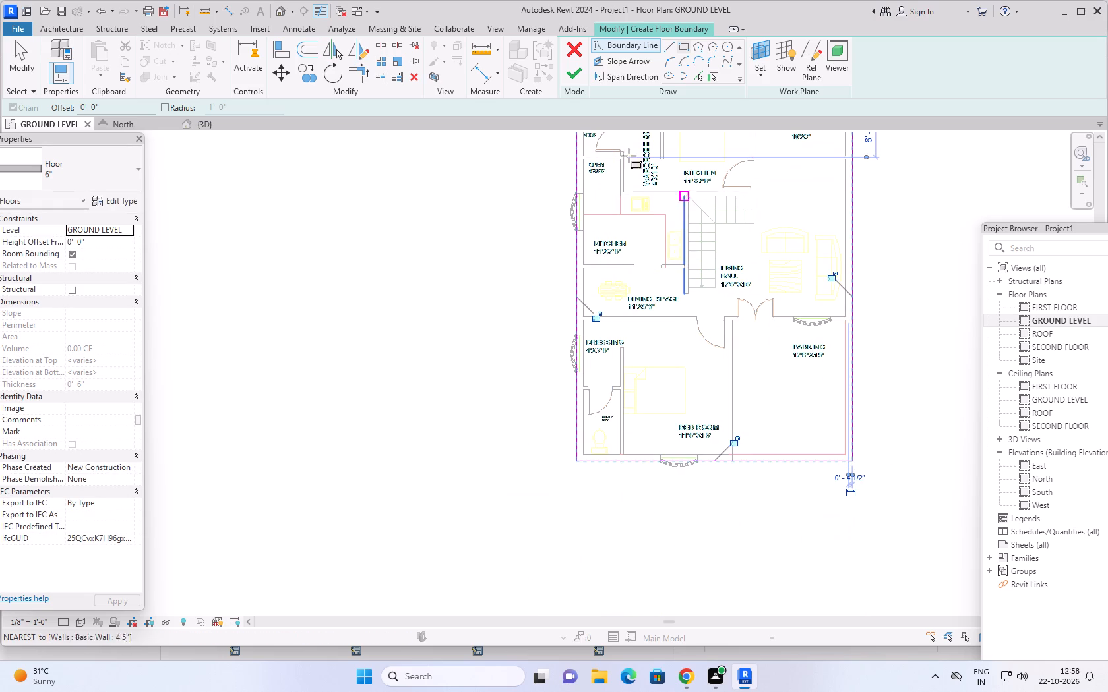
{"action": "left_click", "coordinate": [572, 74]}
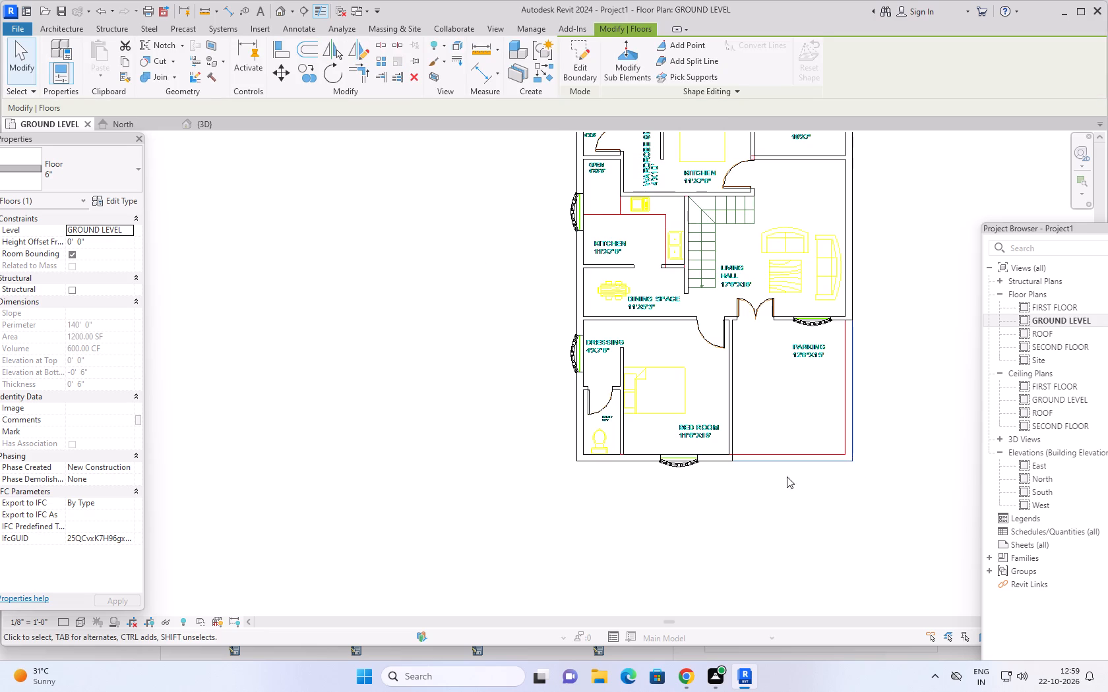
Examine the new 6" floor slab in the 3D view, from above and from the front.
{"action": "middle_click_drag", "start_coordinate": [898, 404], "coordinate": [739, 486]}
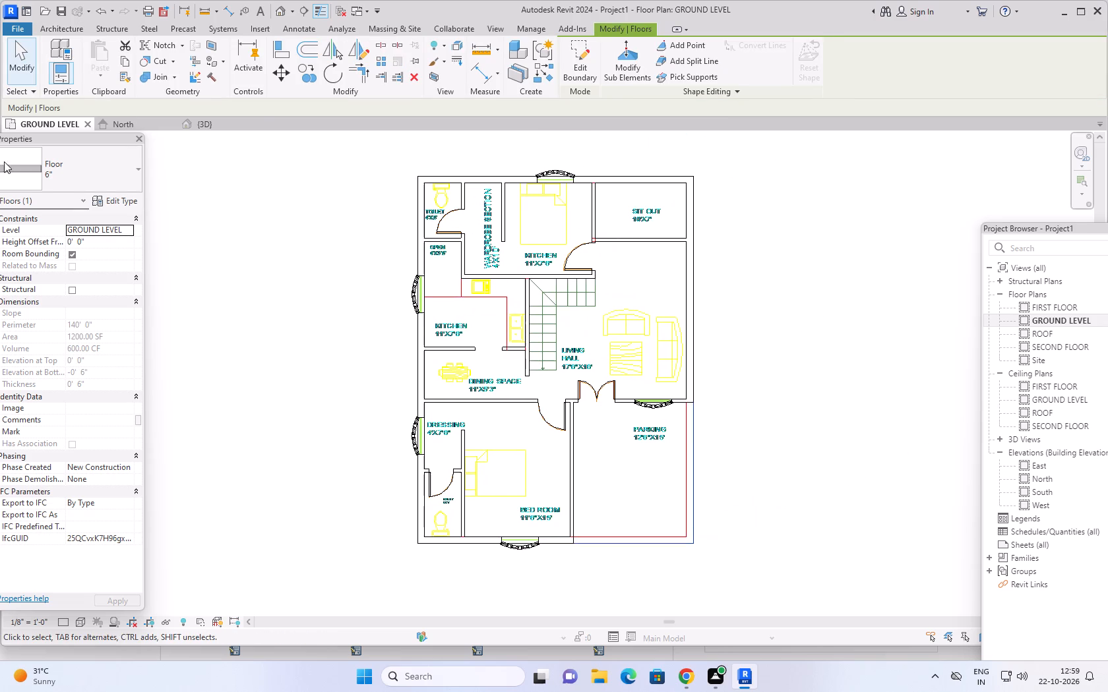
{"action": "left_click", "coordinate": [205, 123]}
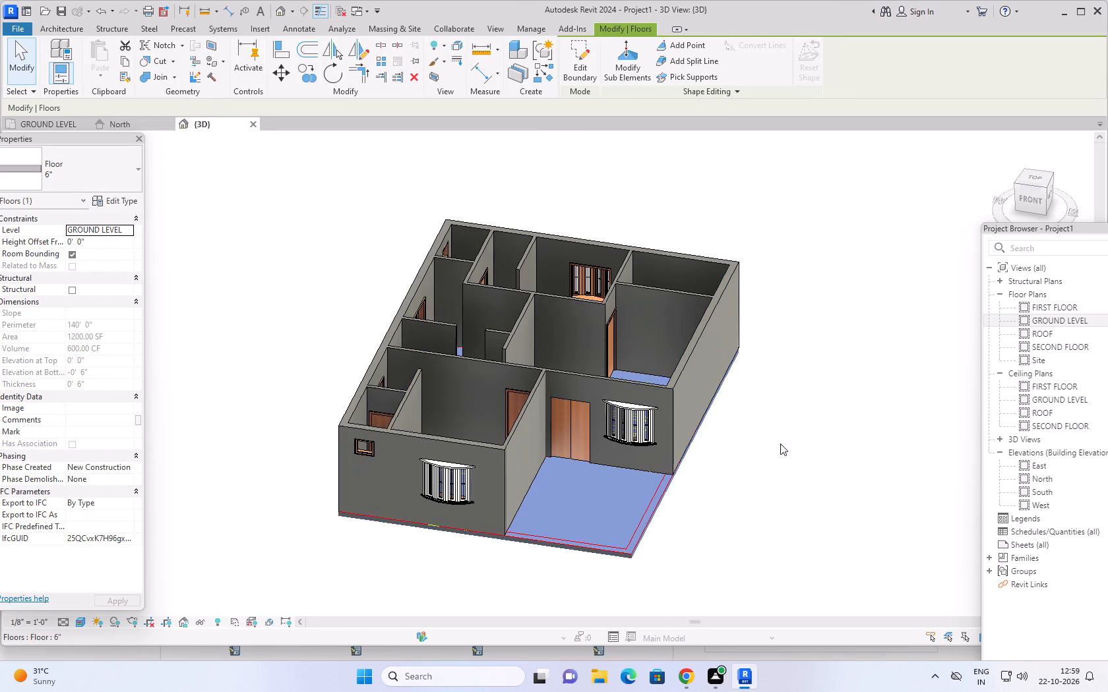
{"action": "key", "text": "Escape"}
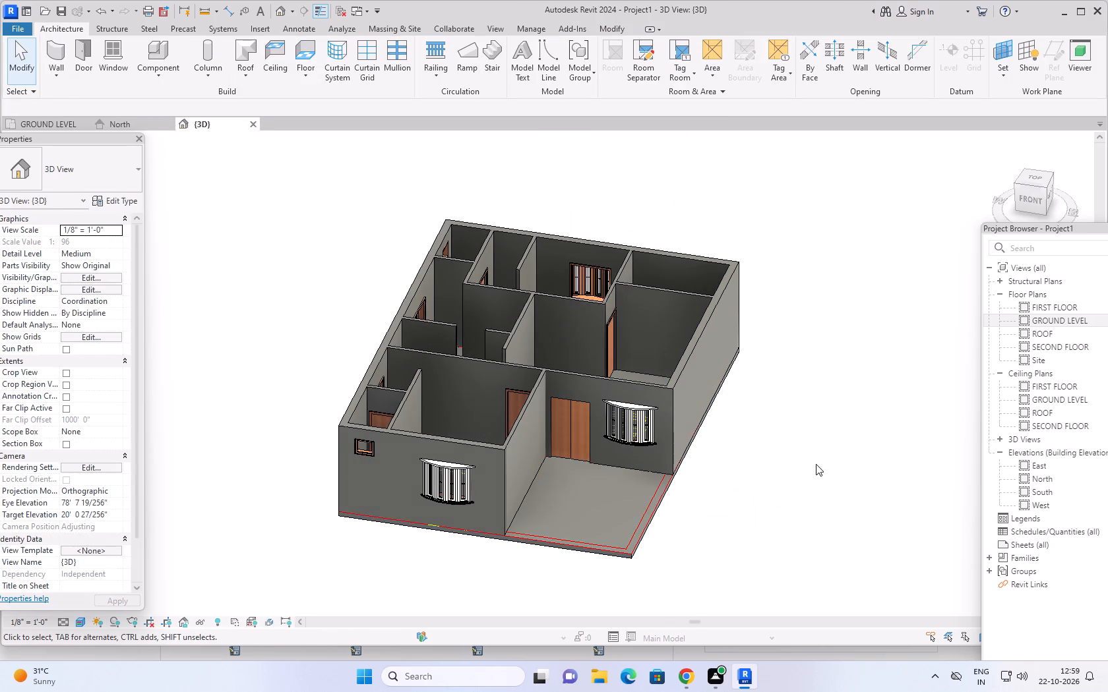
{"action": "middle_click_drag", "start_coordinate": [805, 483], "coordinate": [828, 352], "text": "shift"}
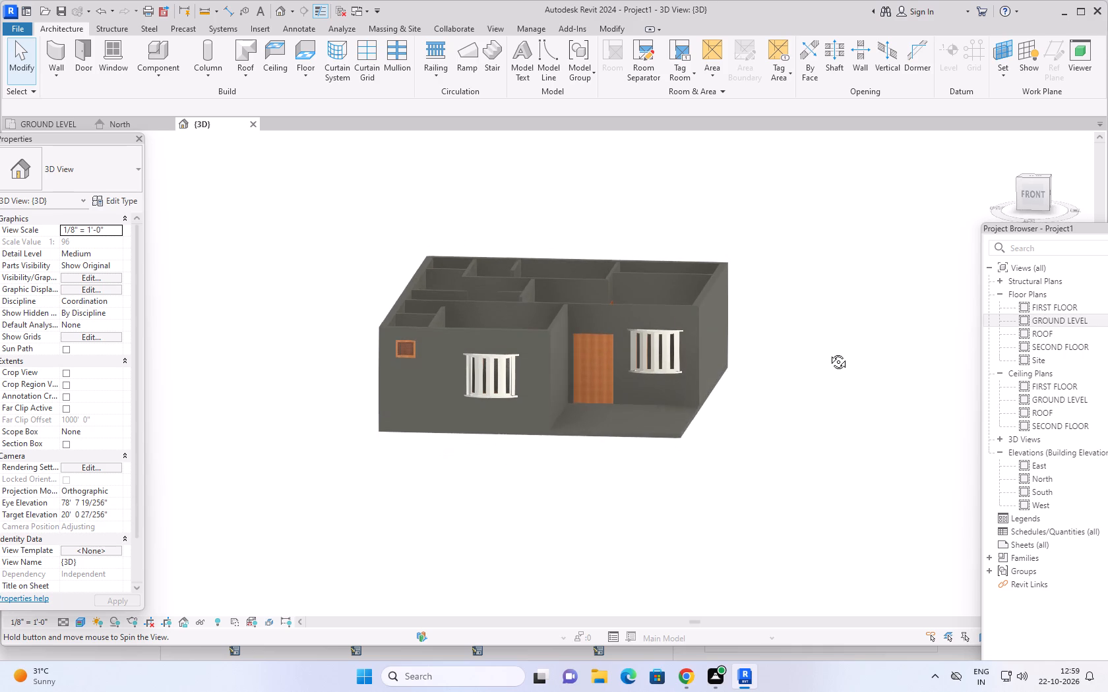
{"action": "middle_click_drag", "start_coordinate": [828, 352], "coordinate": [845, 335], "text": "shift"}
{"action": "scroll", "coordinate": [446, 432], "scroll_direction": "up", "scroll_amount": 4}
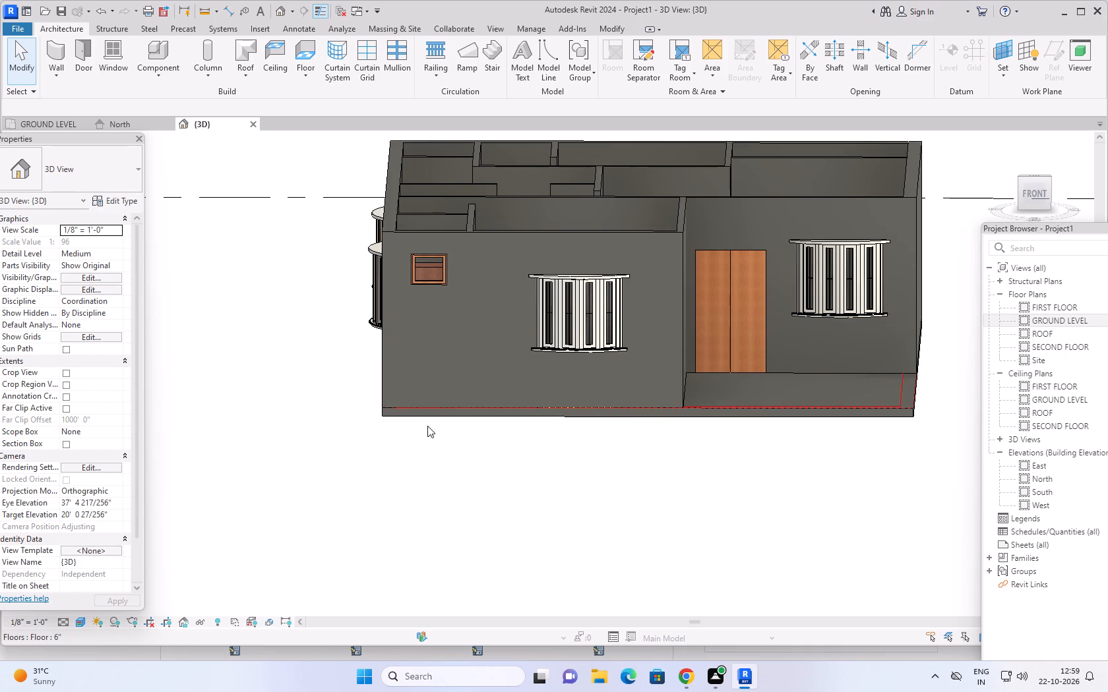
{"action": "scroll", "coordinate": [701, 449], "scroll_direction": "down", "scroll_amount": 4}
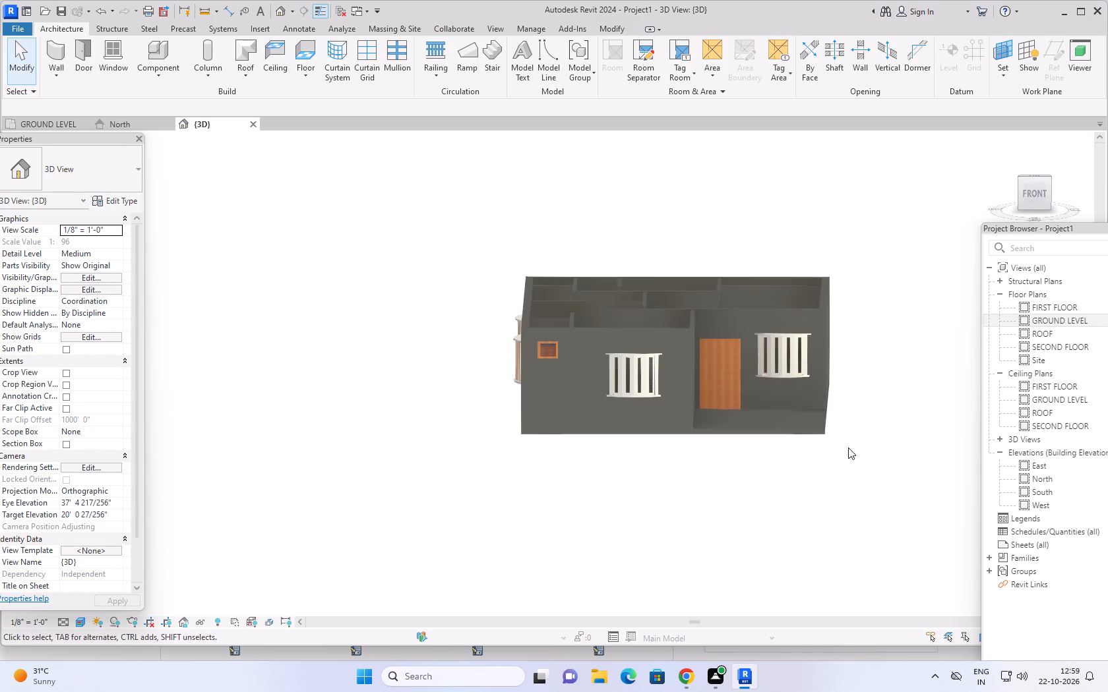
{"action": "middle_click_drag", "start_coordinate": [877, 399], "coordinate": [842, 531], "text": "shift"}
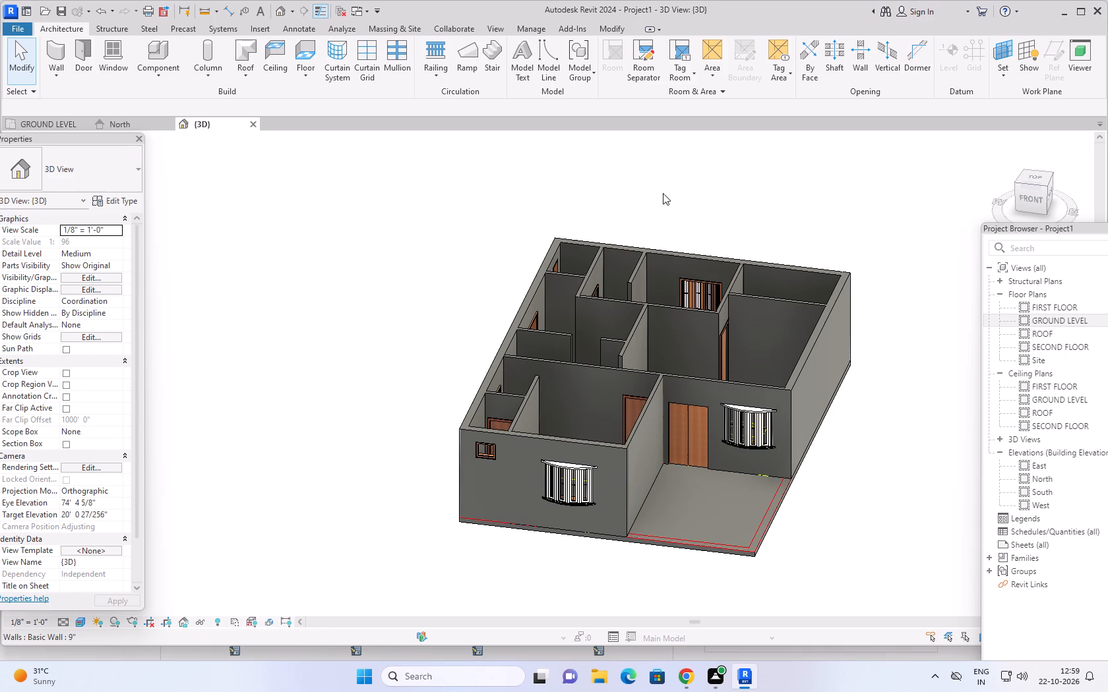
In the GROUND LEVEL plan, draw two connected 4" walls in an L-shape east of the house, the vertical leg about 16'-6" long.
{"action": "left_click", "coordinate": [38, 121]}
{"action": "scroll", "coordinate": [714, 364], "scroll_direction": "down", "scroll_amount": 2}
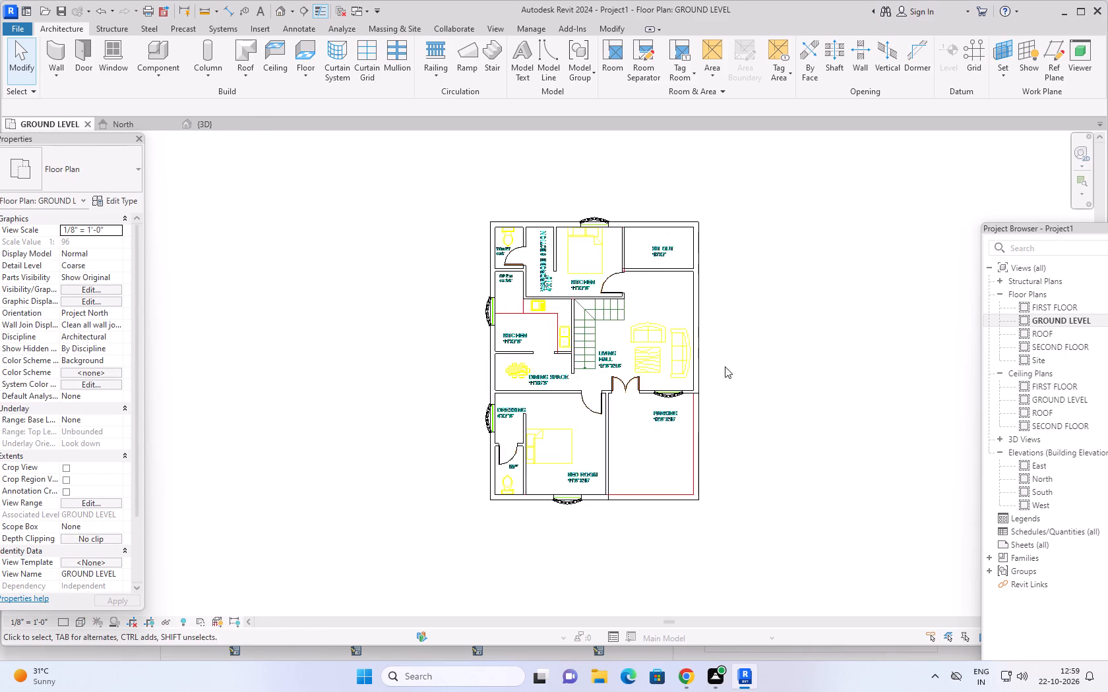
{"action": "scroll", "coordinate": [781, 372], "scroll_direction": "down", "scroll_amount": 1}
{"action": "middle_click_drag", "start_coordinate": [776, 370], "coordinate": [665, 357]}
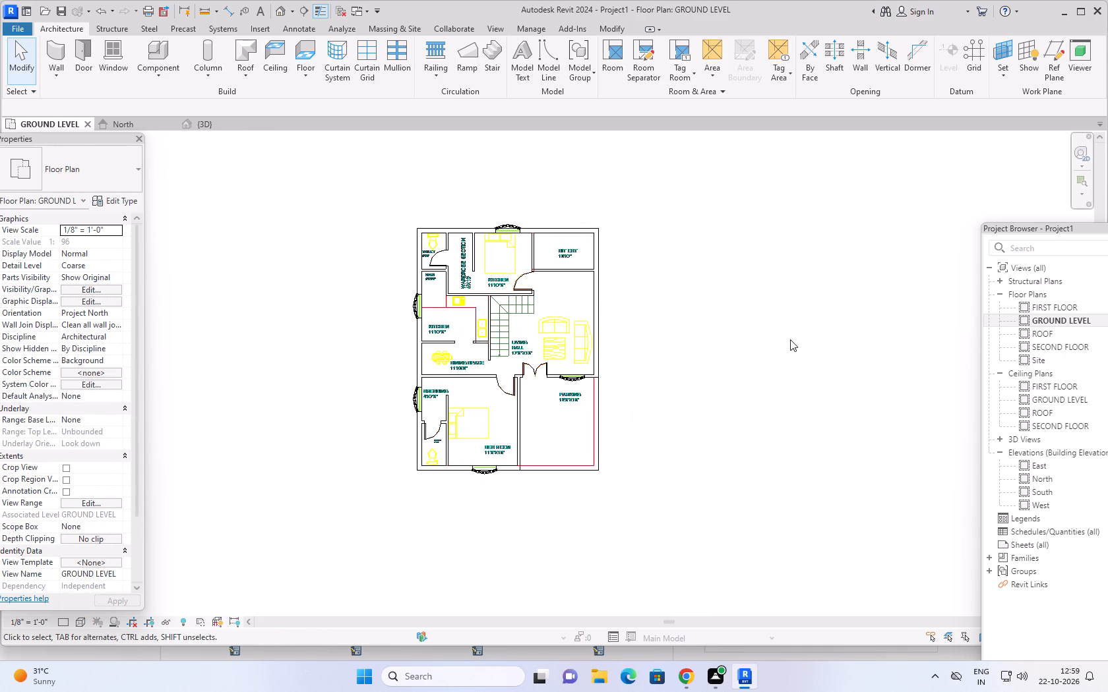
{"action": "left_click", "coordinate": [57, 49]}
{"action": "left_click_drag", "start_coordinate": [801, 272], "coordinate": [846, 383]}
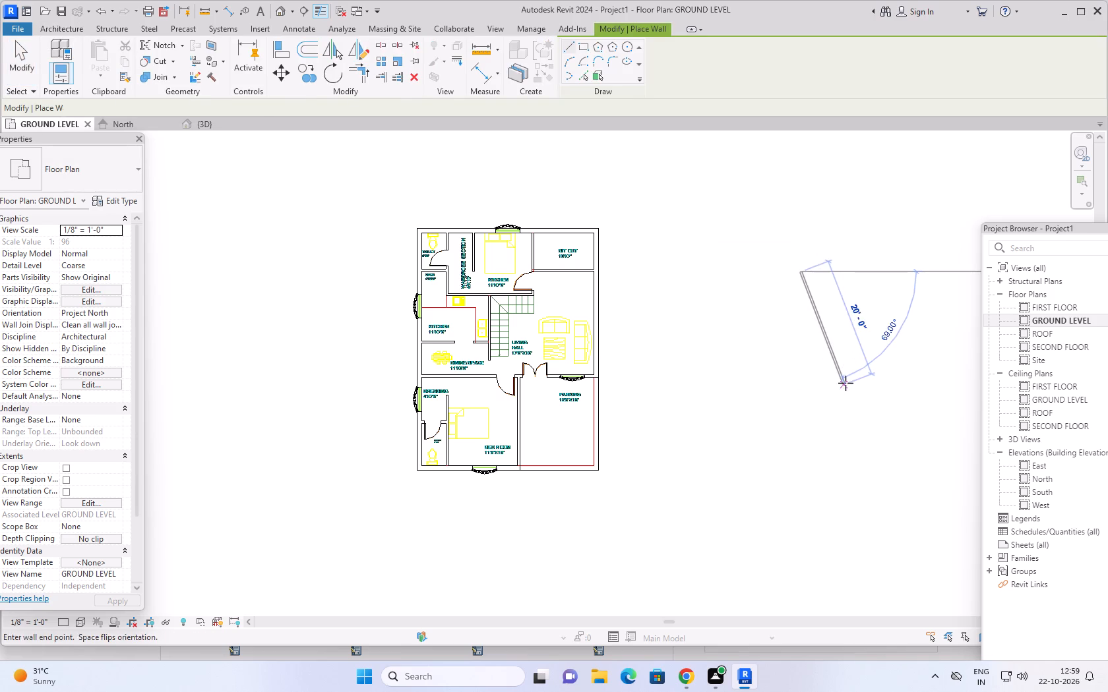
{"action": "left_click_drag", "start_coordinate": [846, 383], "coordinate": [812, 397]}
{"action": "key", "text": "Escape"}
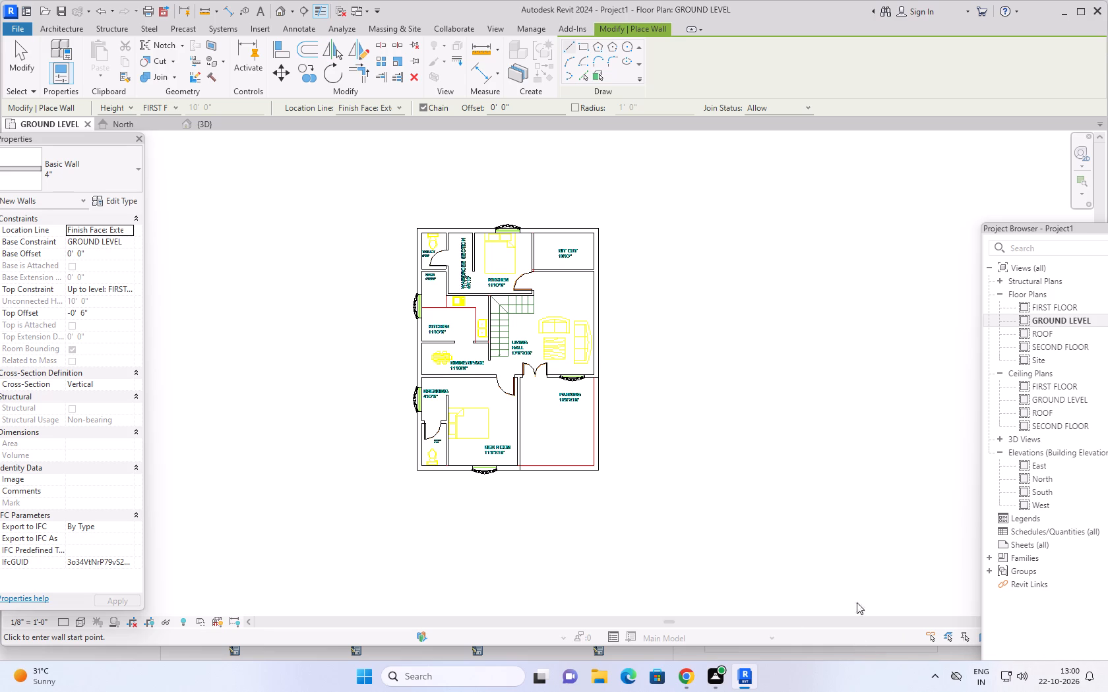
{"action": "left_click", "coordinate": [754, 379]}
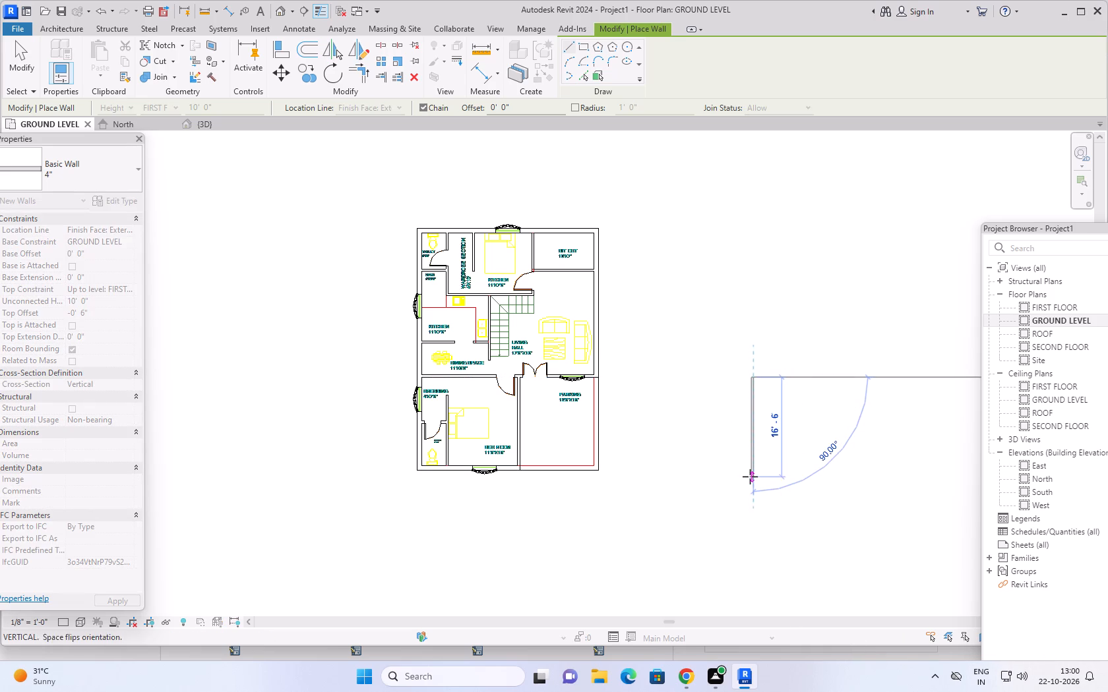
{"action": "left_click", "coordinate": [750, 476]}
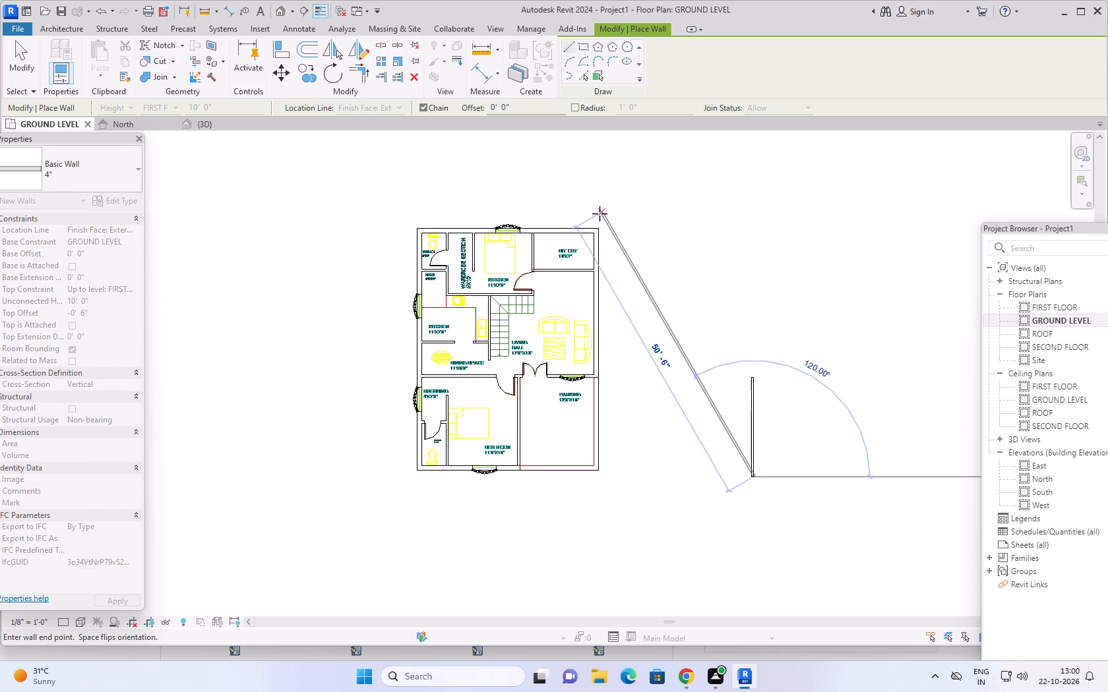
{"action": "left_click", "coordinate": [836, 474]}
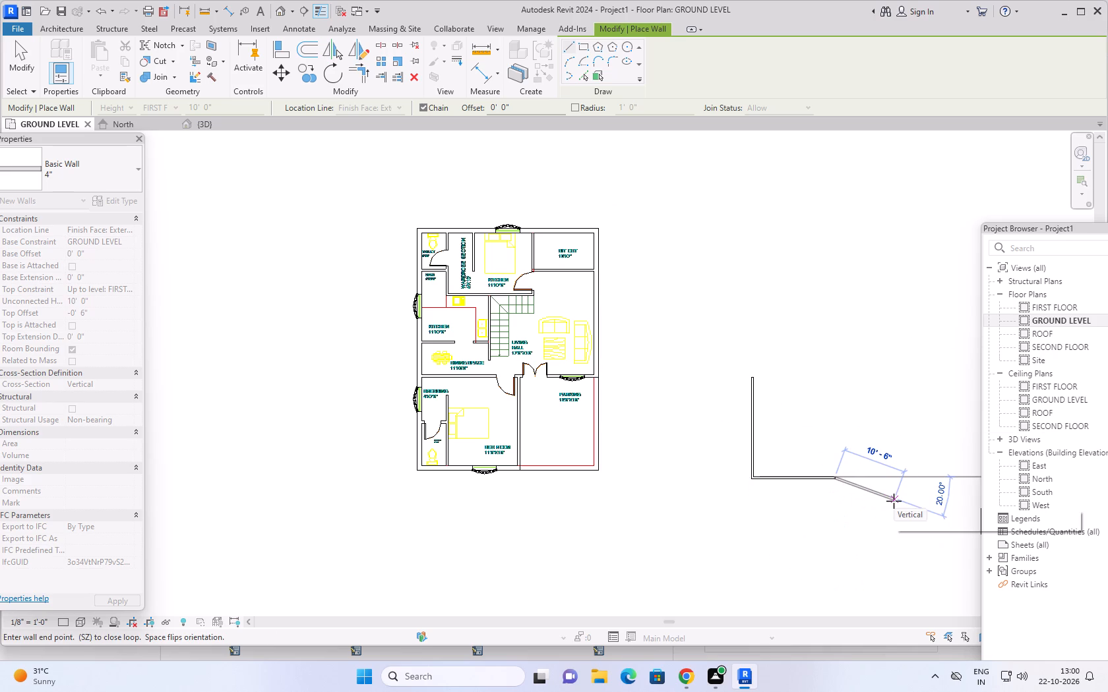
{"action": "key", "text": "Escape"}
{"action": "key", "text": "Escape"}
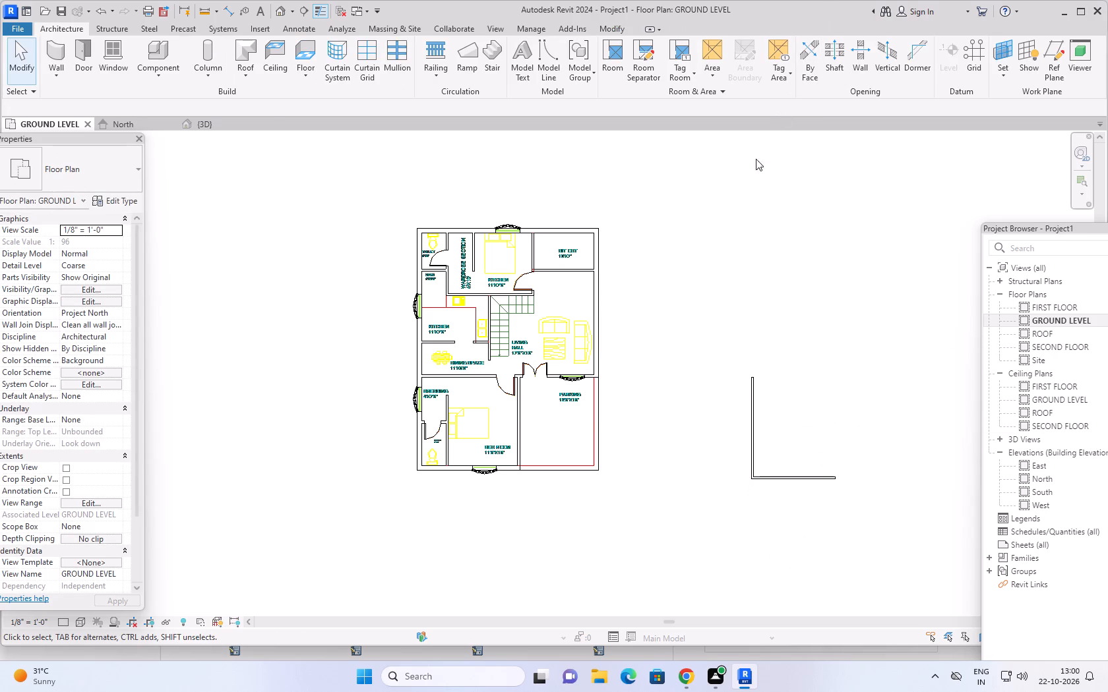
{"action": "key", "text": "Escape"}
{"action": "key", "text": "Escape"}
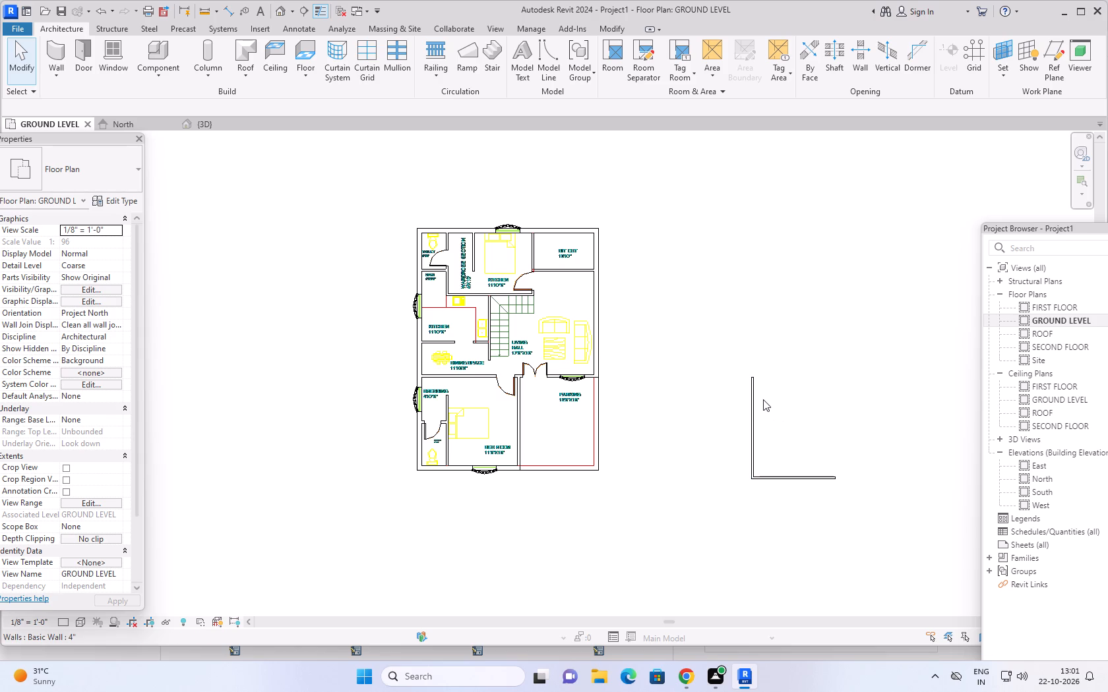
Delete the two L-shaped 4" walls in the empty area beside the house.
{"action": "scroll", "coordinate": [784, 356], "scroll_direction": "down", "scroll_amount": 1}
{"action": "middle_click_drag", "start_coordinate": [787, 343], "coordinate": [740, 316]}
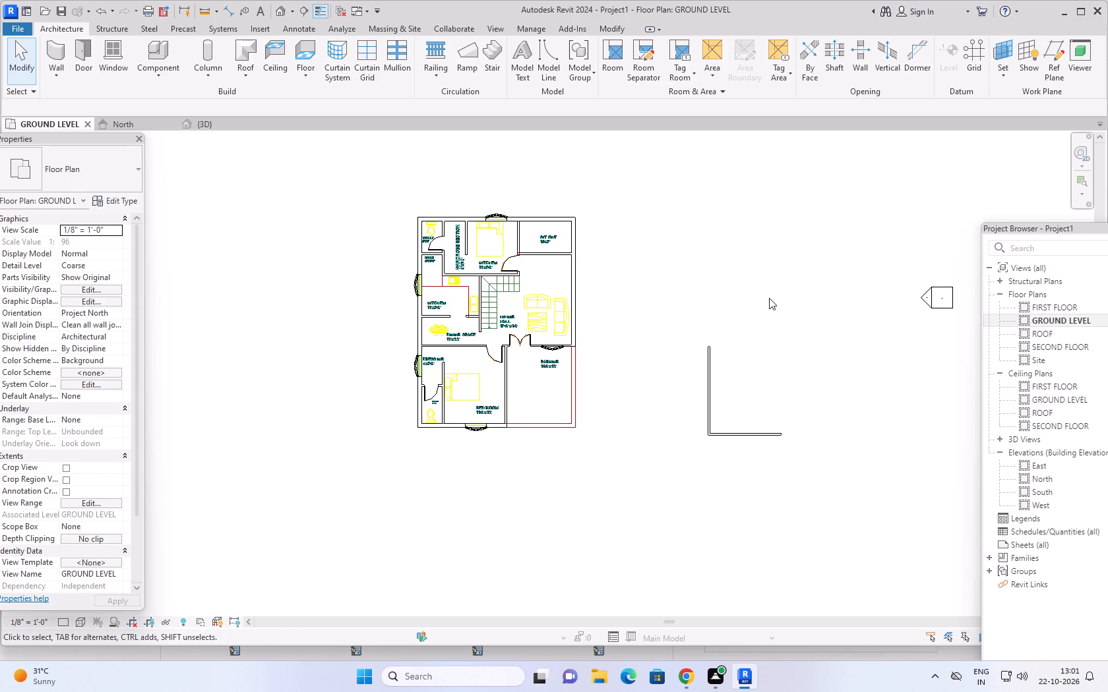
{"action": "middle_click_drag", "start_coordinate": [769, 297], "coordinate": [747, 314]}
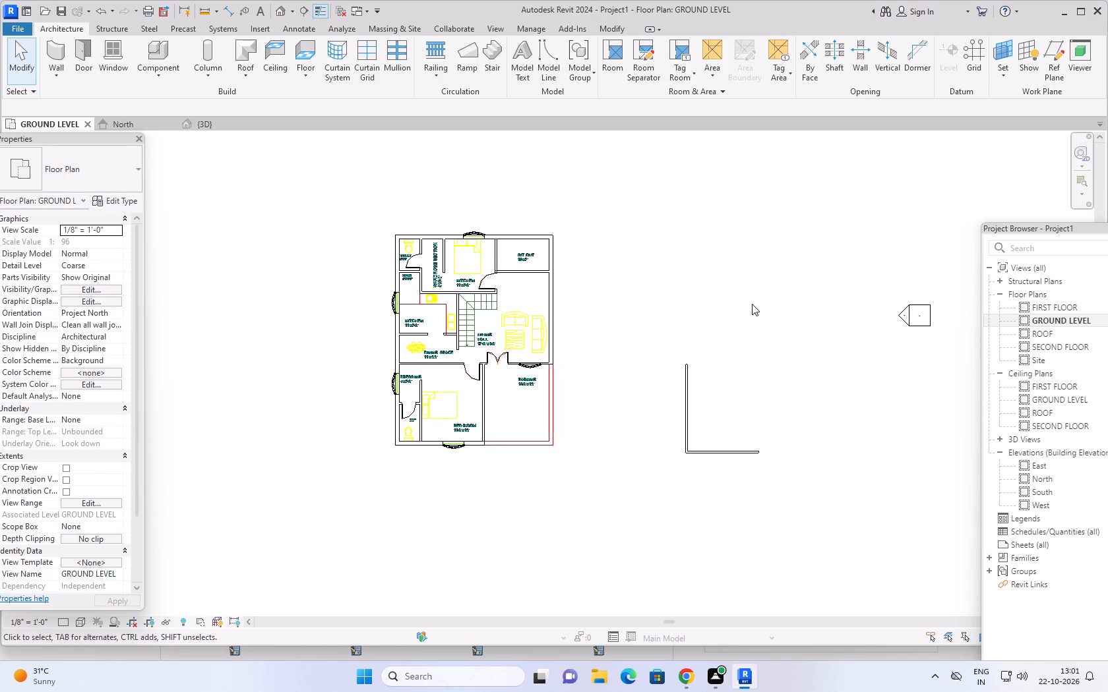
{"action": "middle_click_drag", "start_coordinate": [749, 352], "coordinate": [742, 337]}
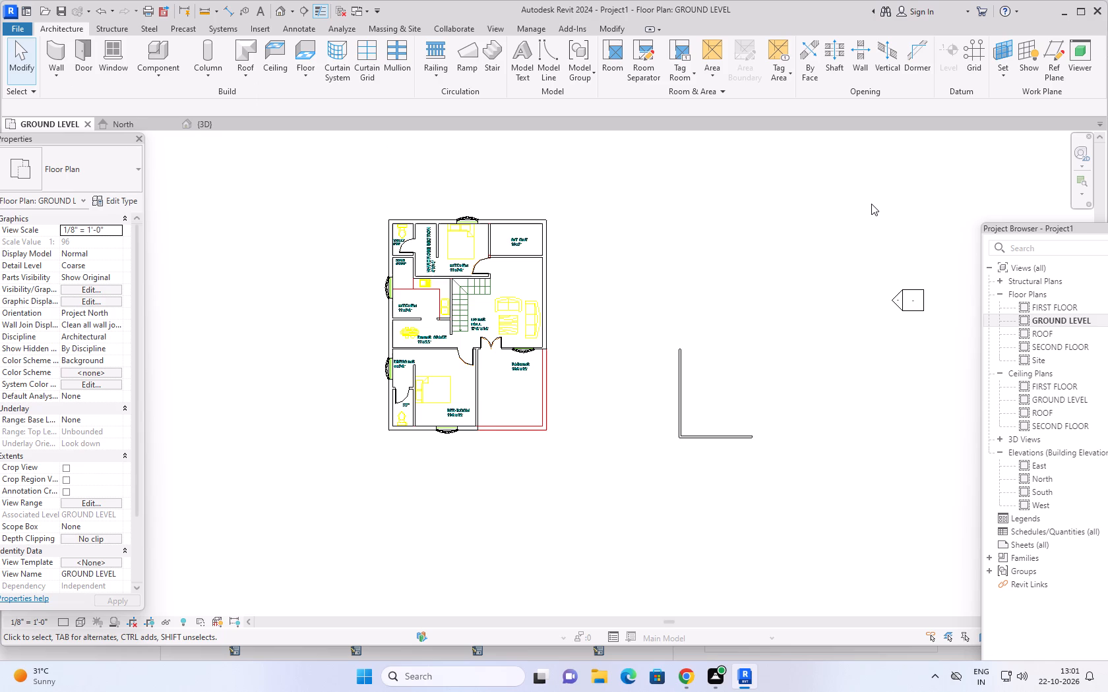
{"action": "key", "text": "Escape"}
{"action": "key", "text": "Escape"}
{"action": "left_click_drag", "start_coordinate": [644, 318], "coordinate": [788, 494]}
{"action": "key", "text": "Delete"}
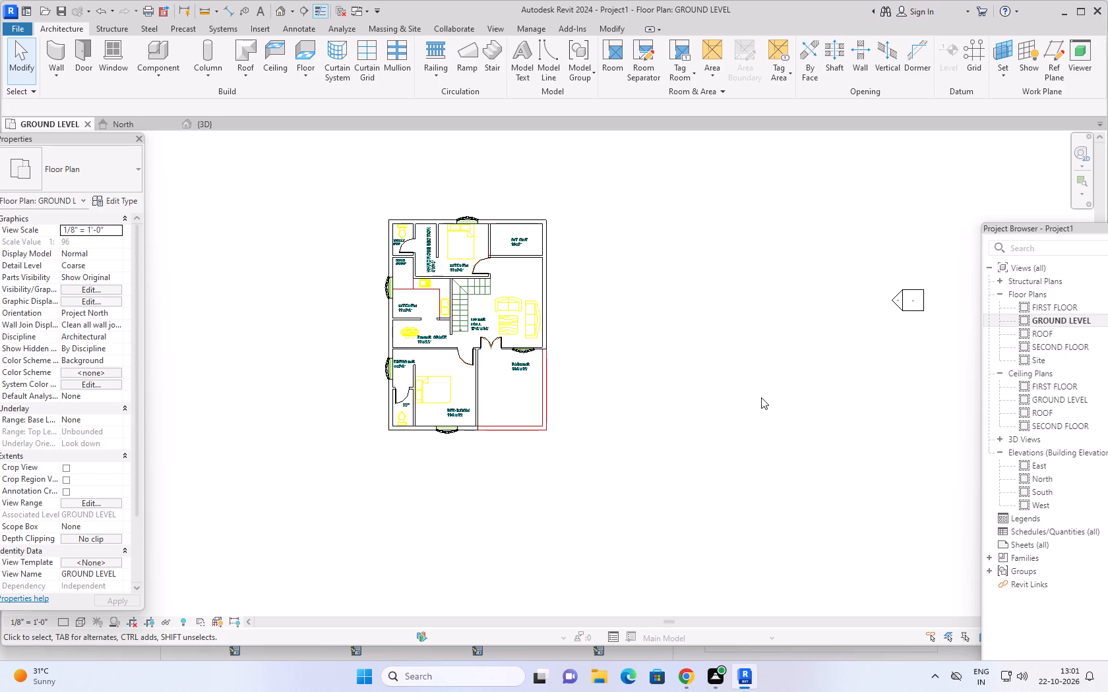
Review the ground level in the plan, the North elevation with its levels and the 3D view.
{"action": "scroll", "coordinate": [749, 368], "scroll_direction": "down", "scroll_amount": 1}
{"action": "middle_click_drag", "start_coordinate": [725, 345], "coordinate": [739, 363]}
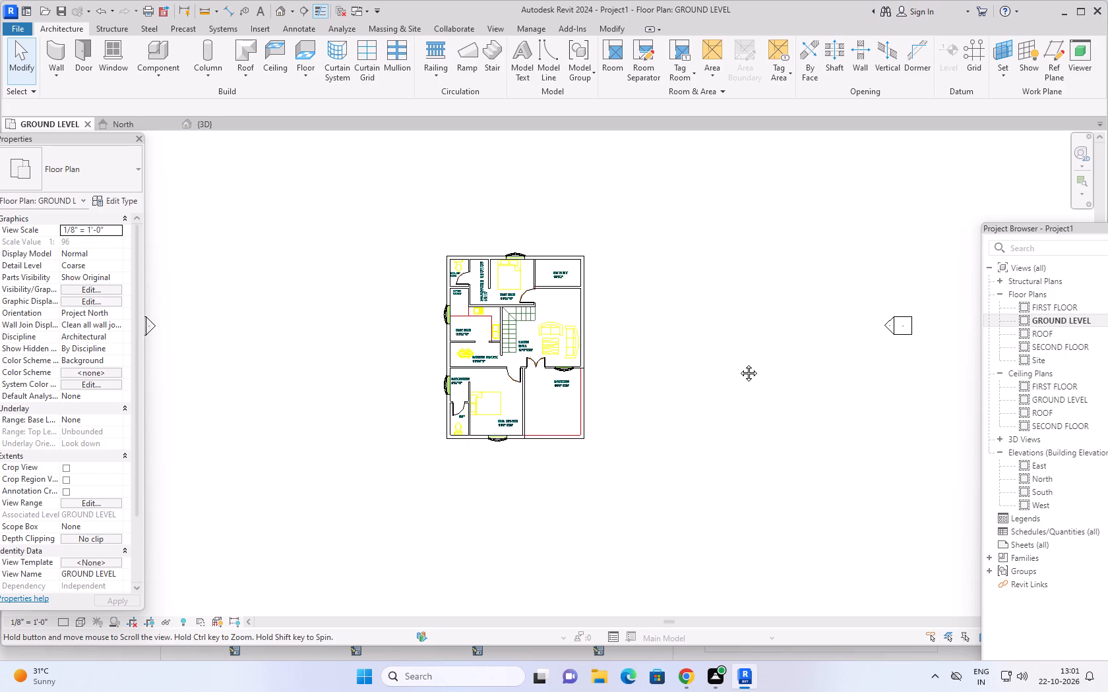
{"action": "middle_click_drag", "start_coordinate": [739, 363], "coordinate": [772, 369]}
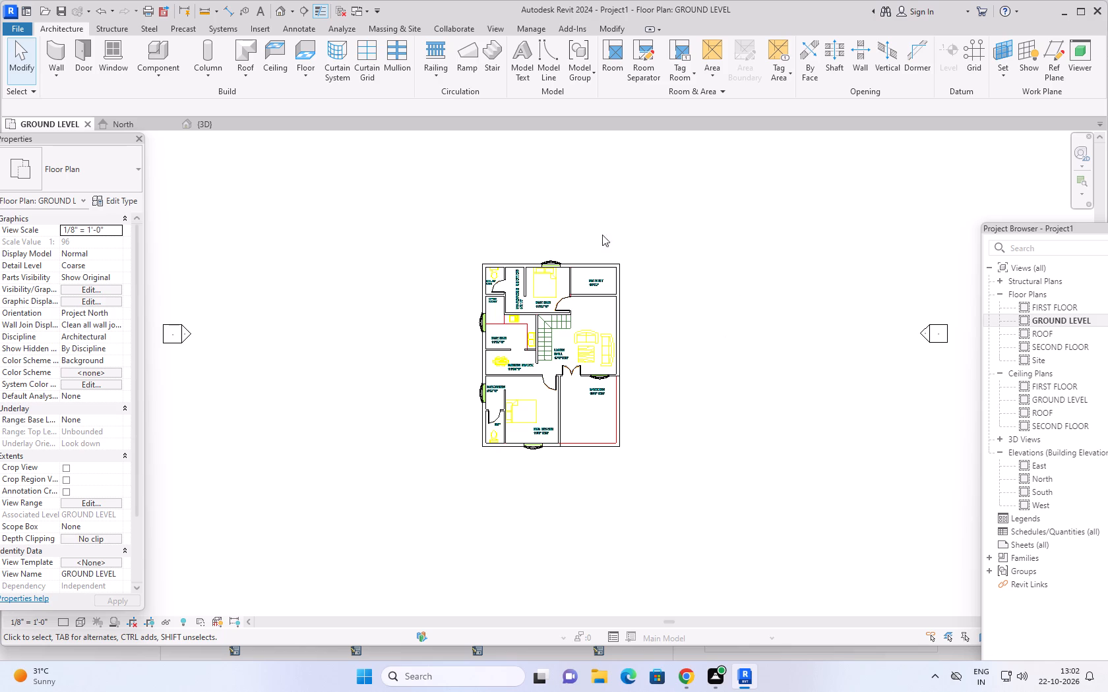
{"action": "left_click", "coordinate": [136, 119]}
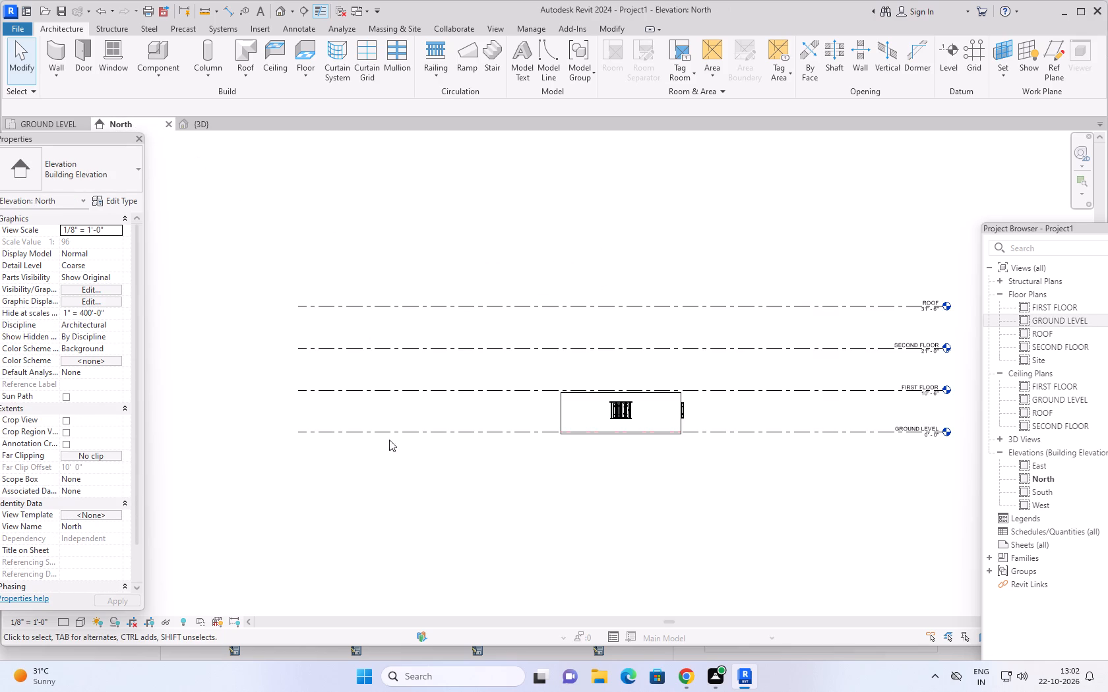
{"action": "middle_click_drag", "start_coordinate": [554, 491], "coordinate": [452, 504]}
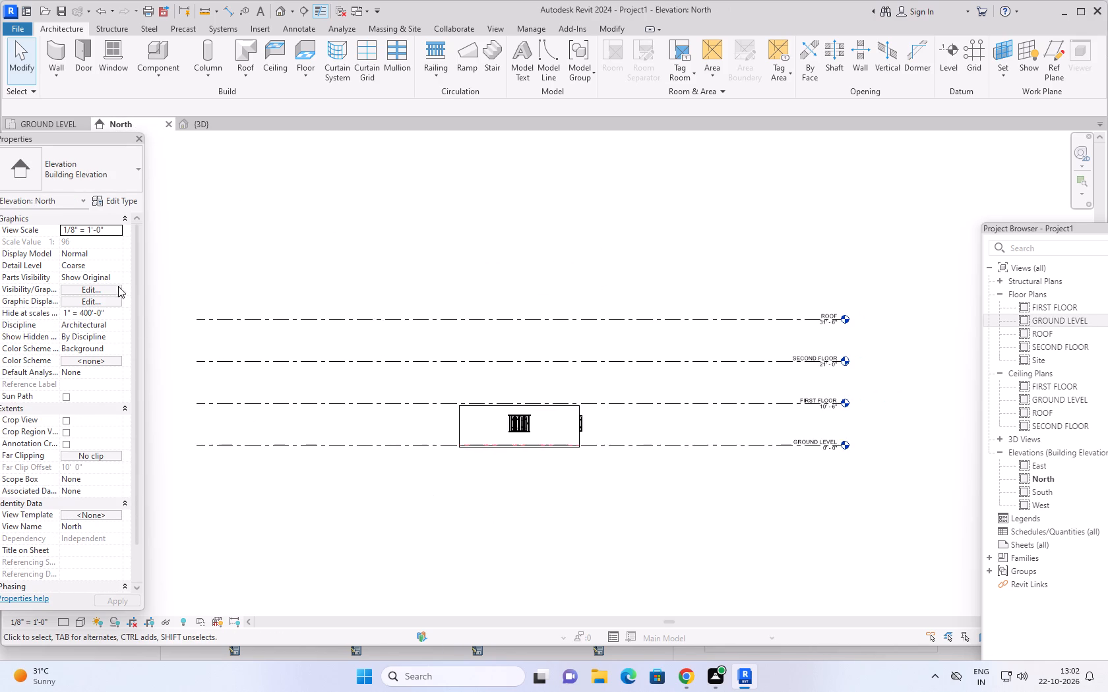
{"action": "left_click", "coordinate": [204, 125]}
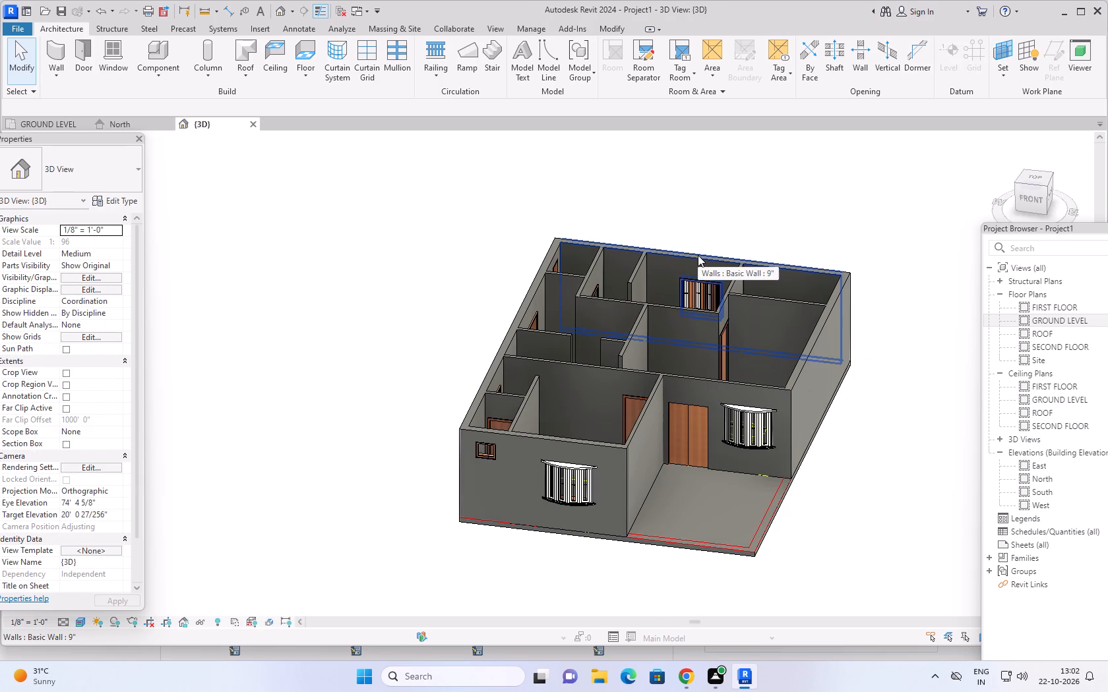
{"action": "scroll", "coordinate": [714, 231], "scroll_direction": "up", "scroll_amount": 1}
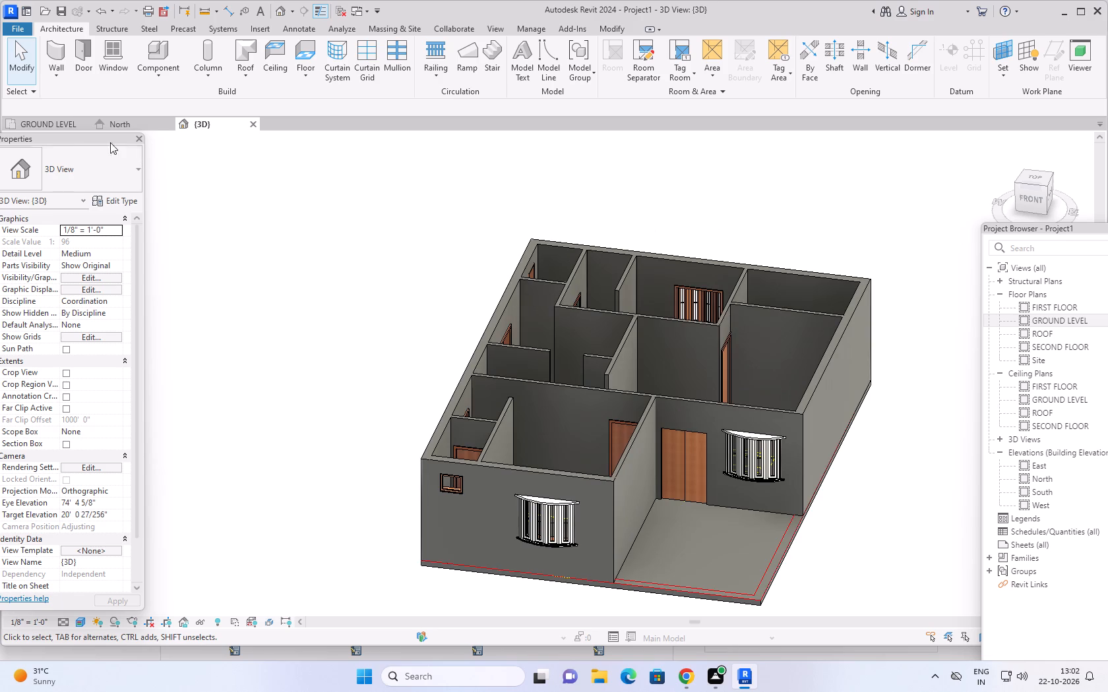
{"action": "left_click", "coordinate": [62, 124]}
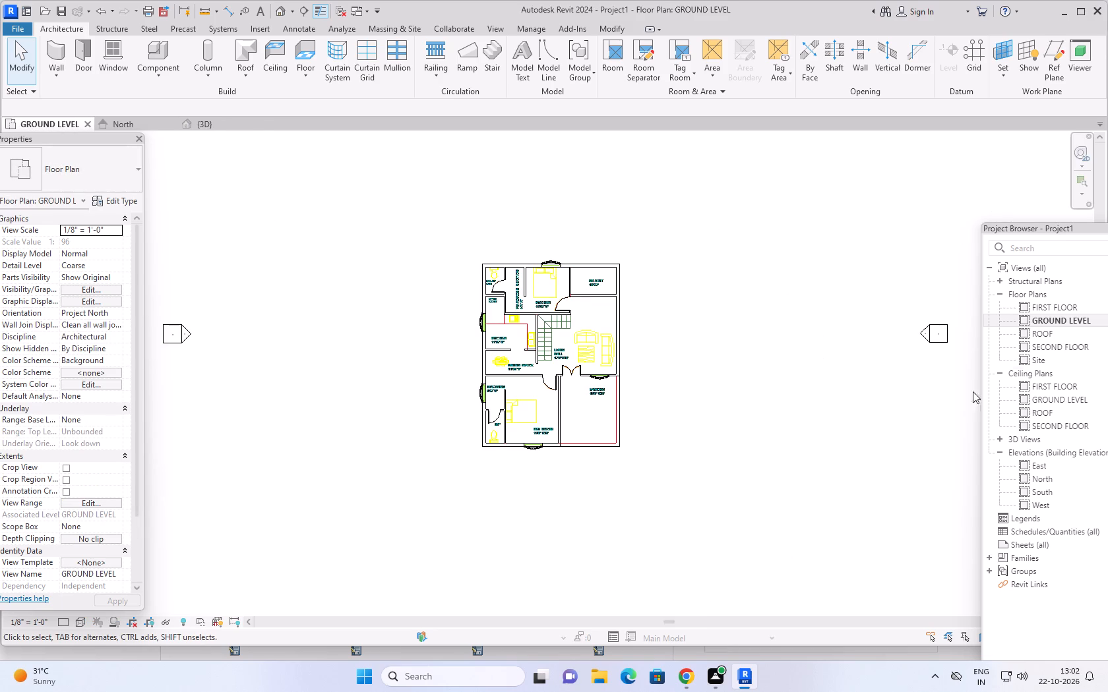
Open the FIRST FLOOR floor plan with the ground level plan framed as underlay.
{"action": "double_click", "coordinate": [1031, 306]}
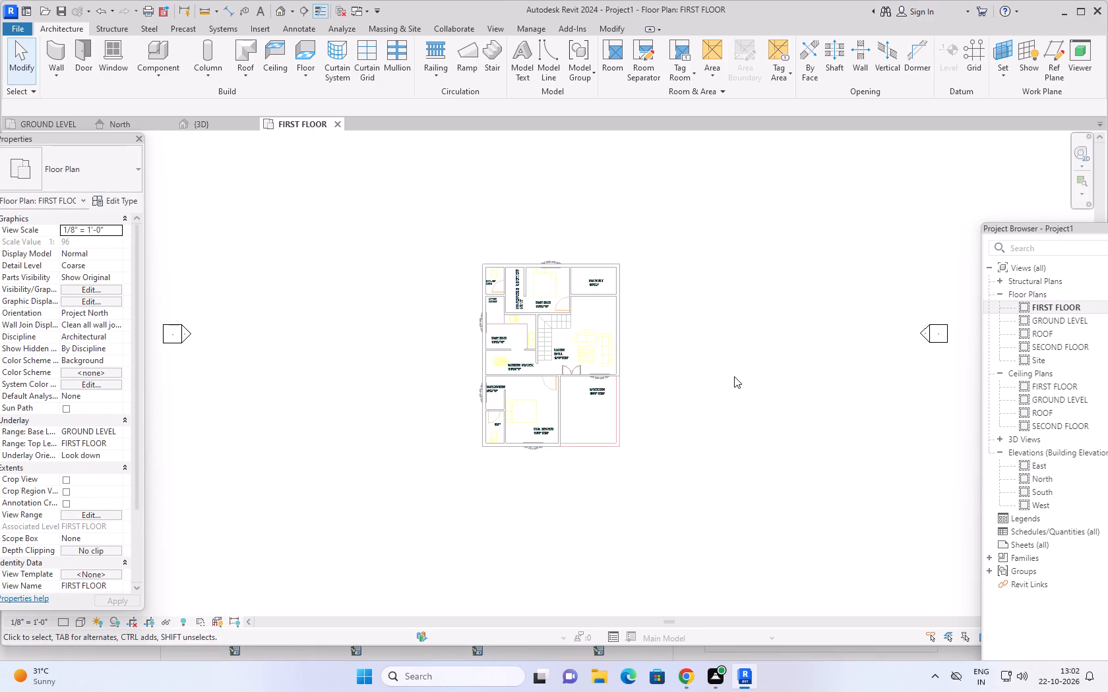
{"action": "scroll", "coordinate": [470, 260], "scroll_direction": "up", "scroll_amount": 3}
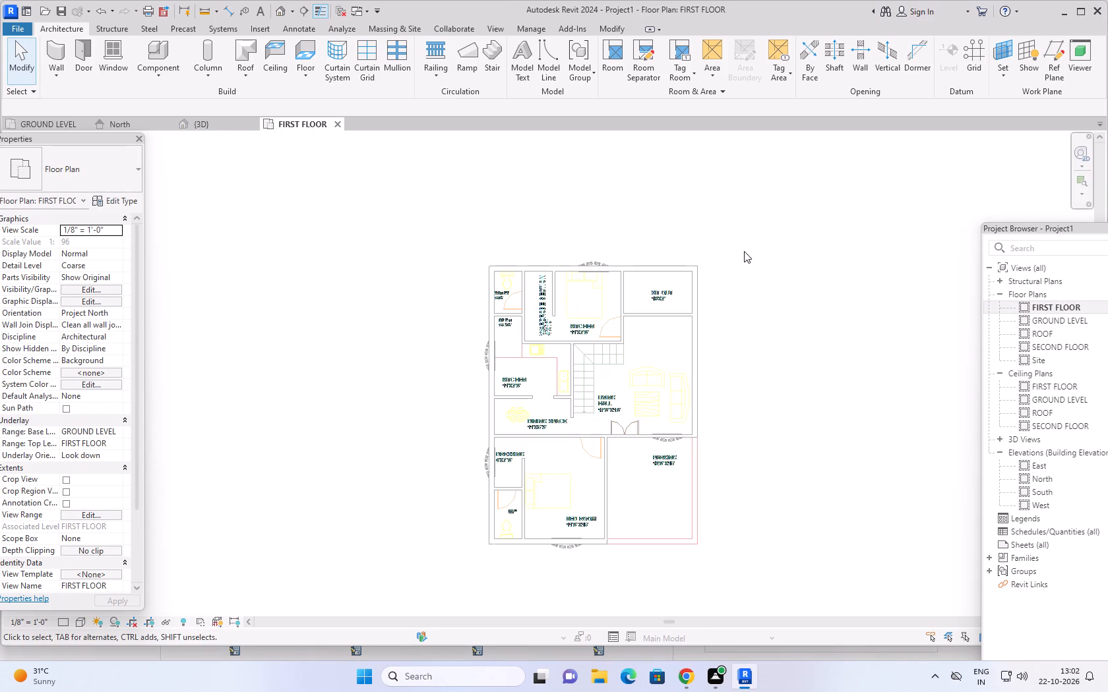
{"action": "middle_click_drag", "start_coordinate": [743, 250], "coordinate": [710, 186]}
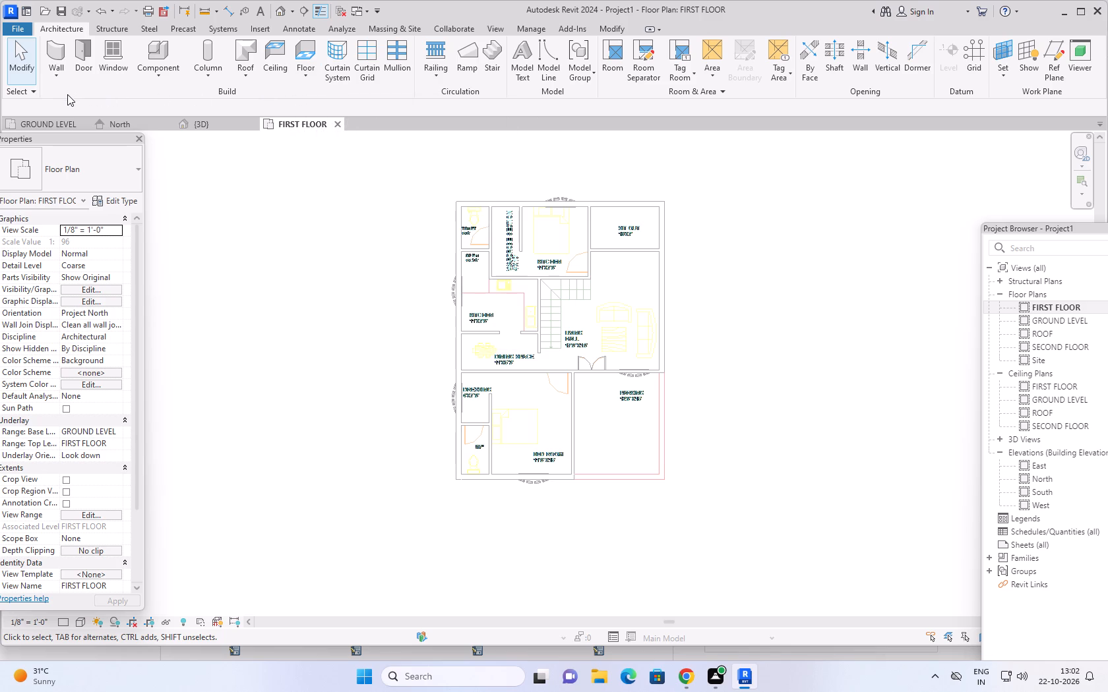
Create a 6" floor on the FIRST FLOOR level with a rectangular boundary spanning the house's outer wall corners, including the parking area.
{"action": "left_click", "coordinate": [305, 77]}
{"action": "left_click", "coordinate": [311, 96]}
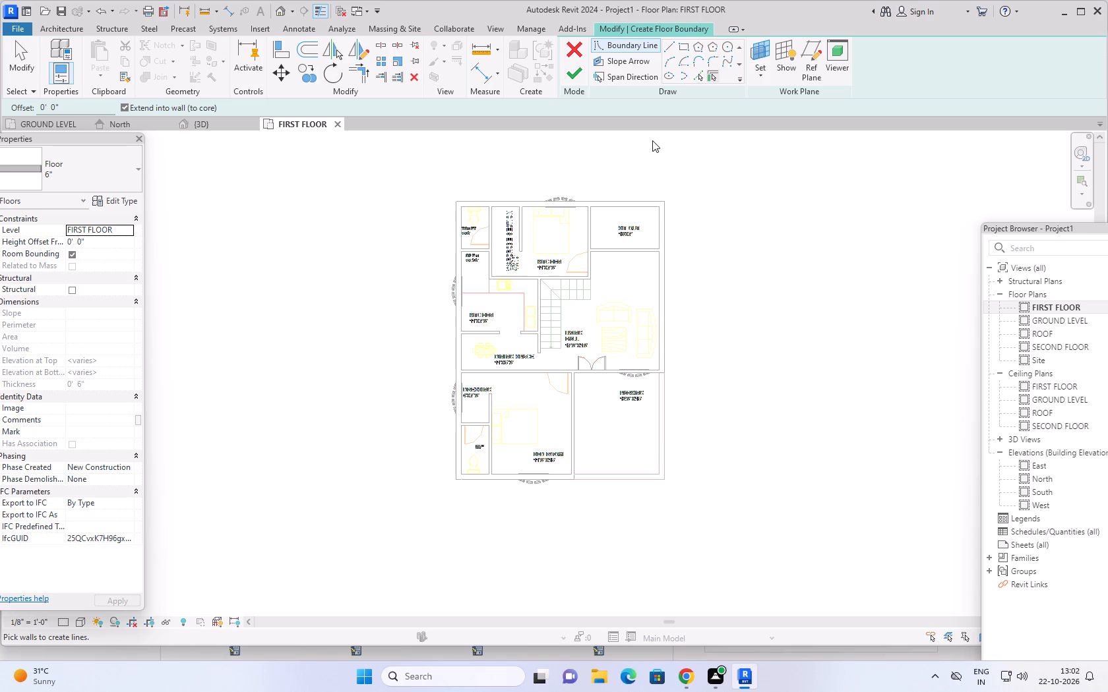
{"action": "left_click", "coordinate": [685, 42]}
{"action": "scroll", "coordinate": [465, 199], "scroll_direction": "up", "scroll_amount": 3}
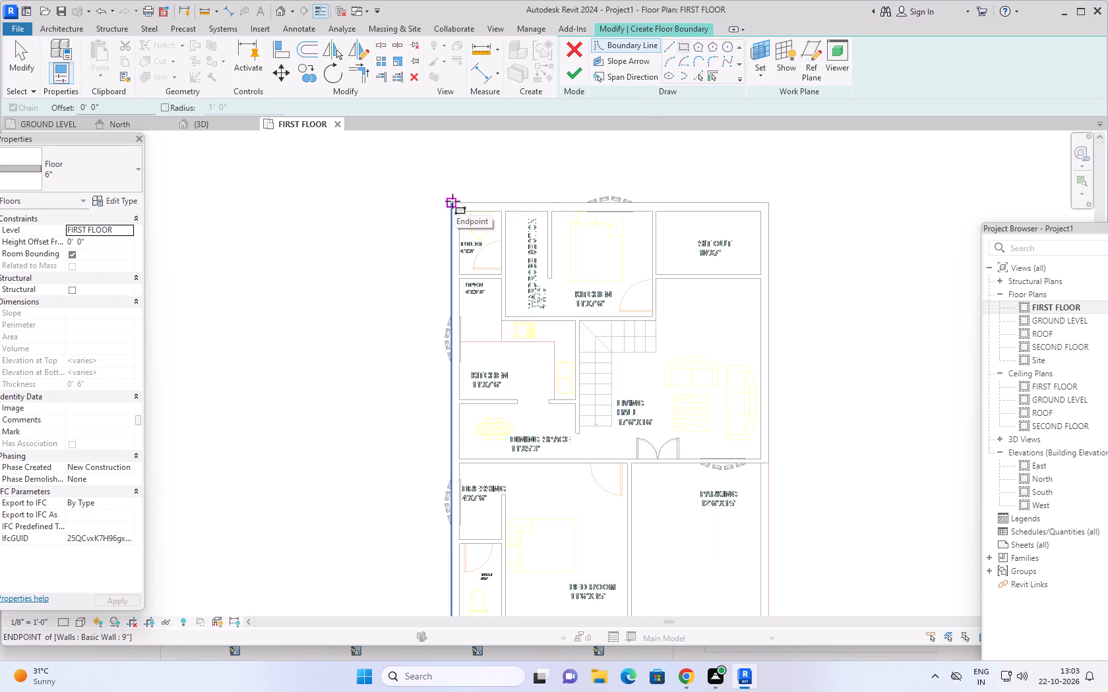
{"action": "left_click", "coordinate": [452, 201]}
{"action": "scroll", "coordinate": [805, 485], "scroll_direction": "down", "scroll_amount": 3}
{"action": "middle_click_drag", "start_coordinate": [798, 472], "coordinate": [761, 335]}
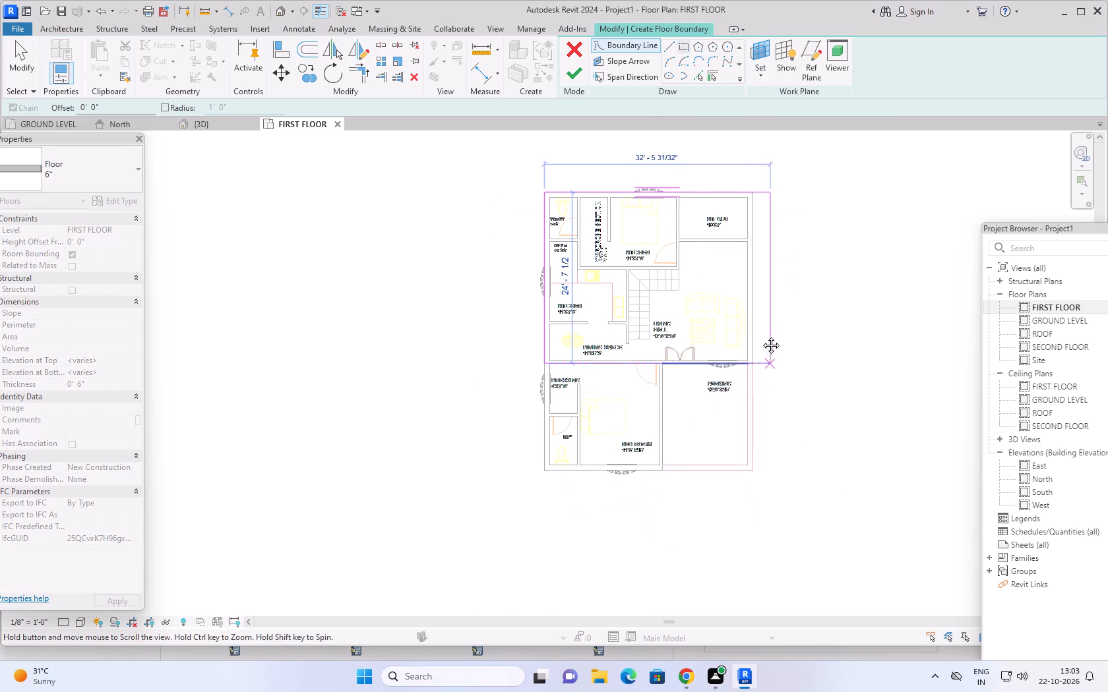
{"action": "middle_click_drag", "start_coordinate": [761, 335], "coordinate": [754, 321]}
{"action": "scroll", "coordinate": [740, 422], "scroll_direction": "up", "scroll_amount": 4}
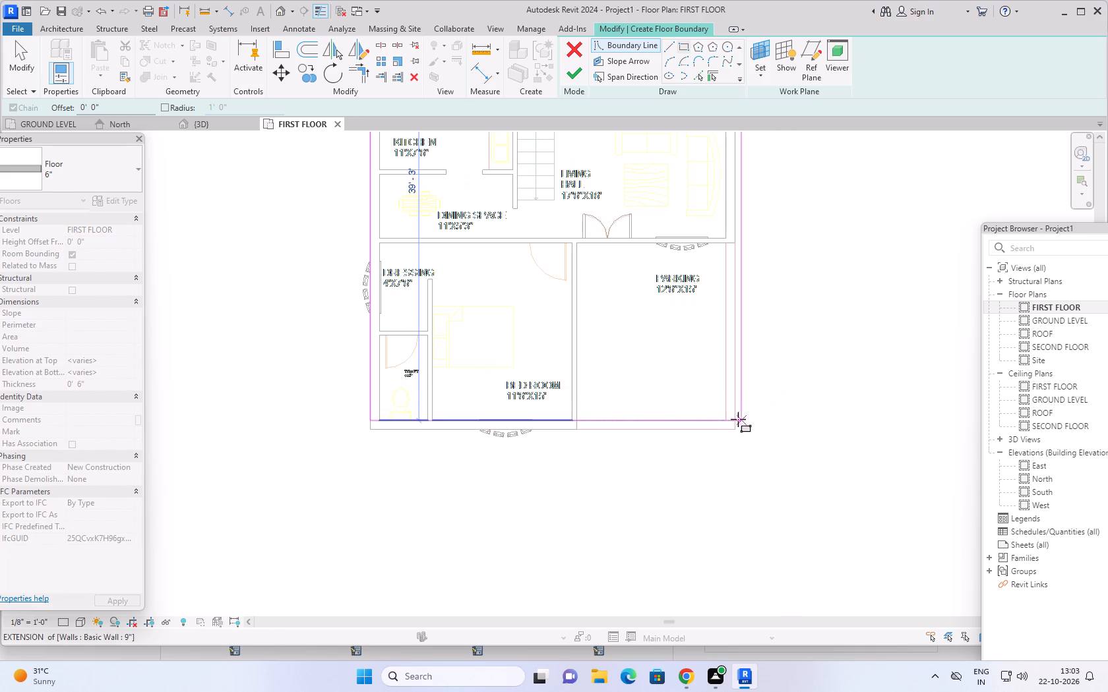
{"action": "left_click", "coordinate": [733, 430]}
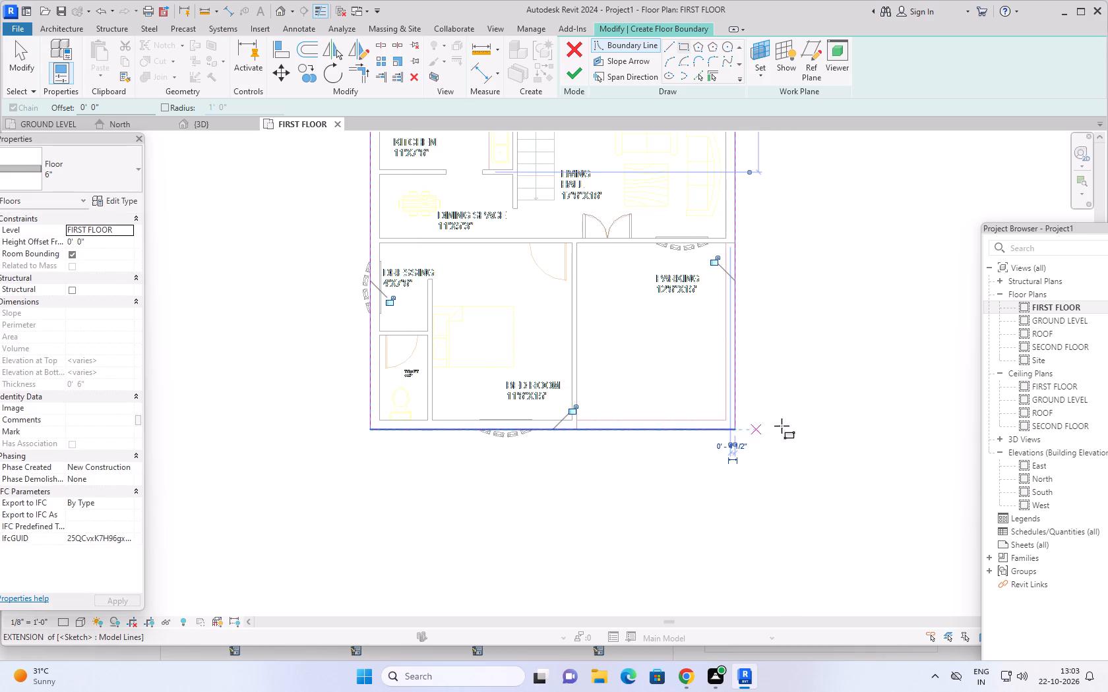
{"action": "scroll", "coordinate": [816, 359], "scroll_direction": "down", "scroll_amount": 2}
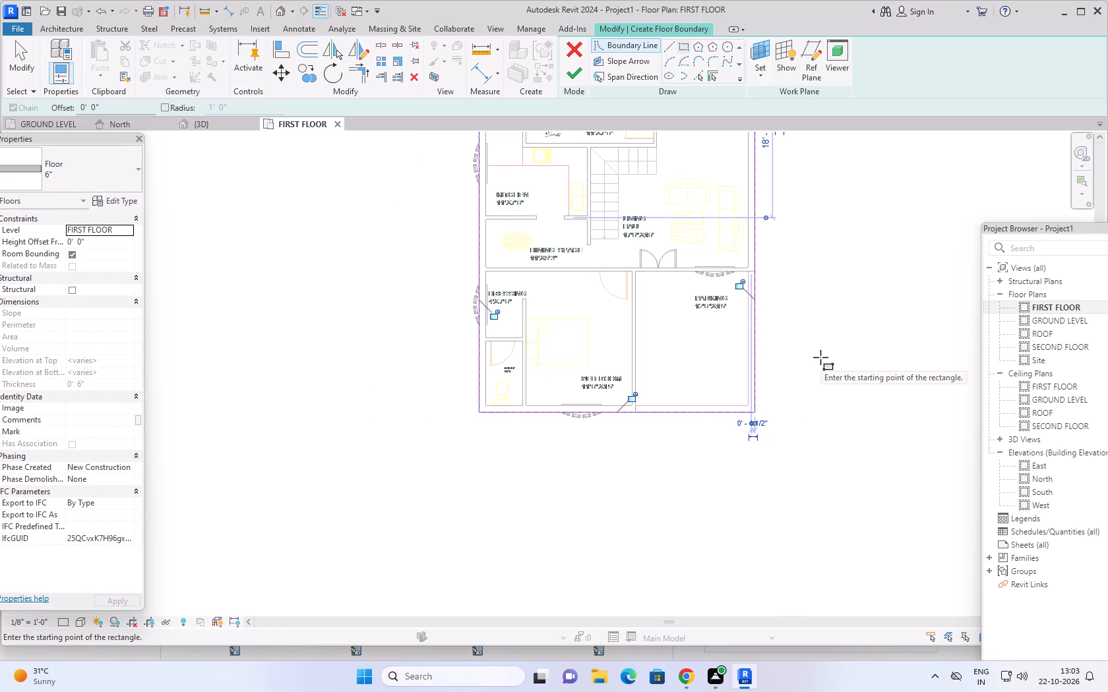
{"action": "scroll", "coordinate": [820, 357], "scroll_direction": "down", "scroll_amount": 1}
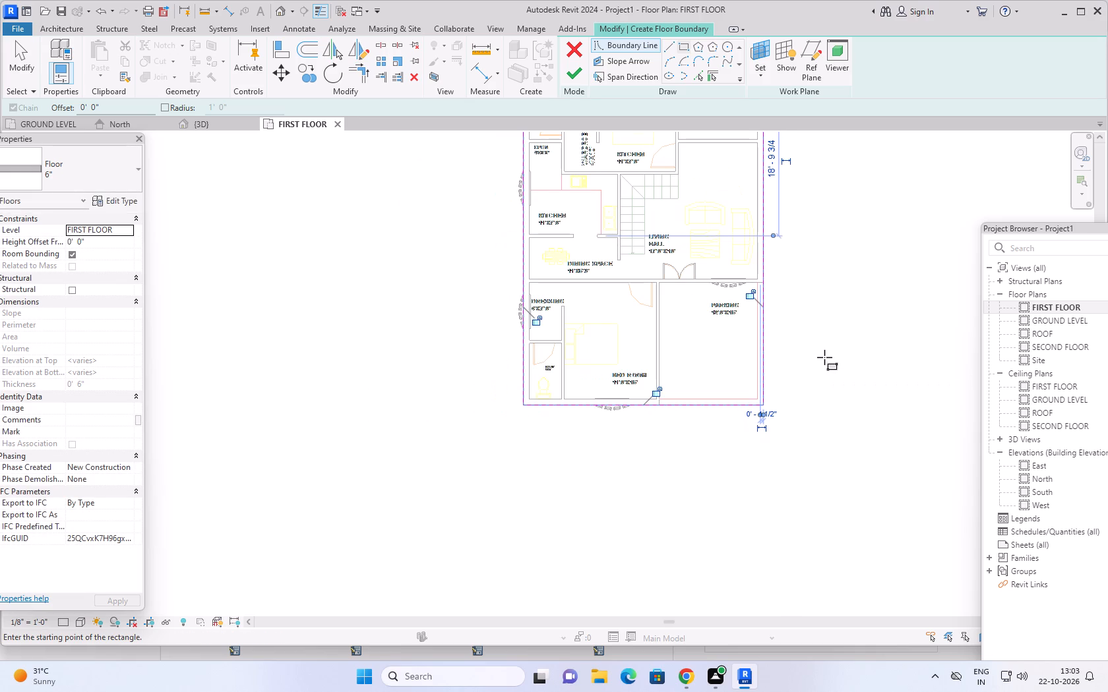
{"action": "scroll", "coordinate": [825, 357], "scroll_direction": "down", "scroll_amount": 2}
{"action": "middle_click_drag", "start_coordinate": [836, 334], "coordinate": [739, 388]}
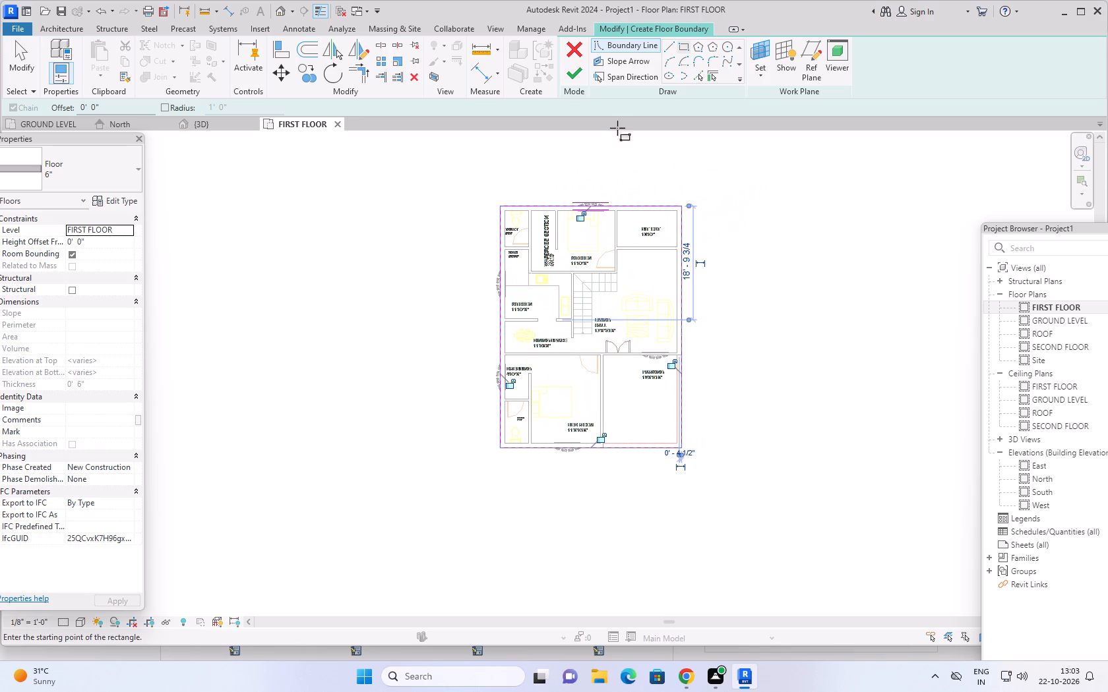
{"action": "left_click", "coordinate": [571, 72]}
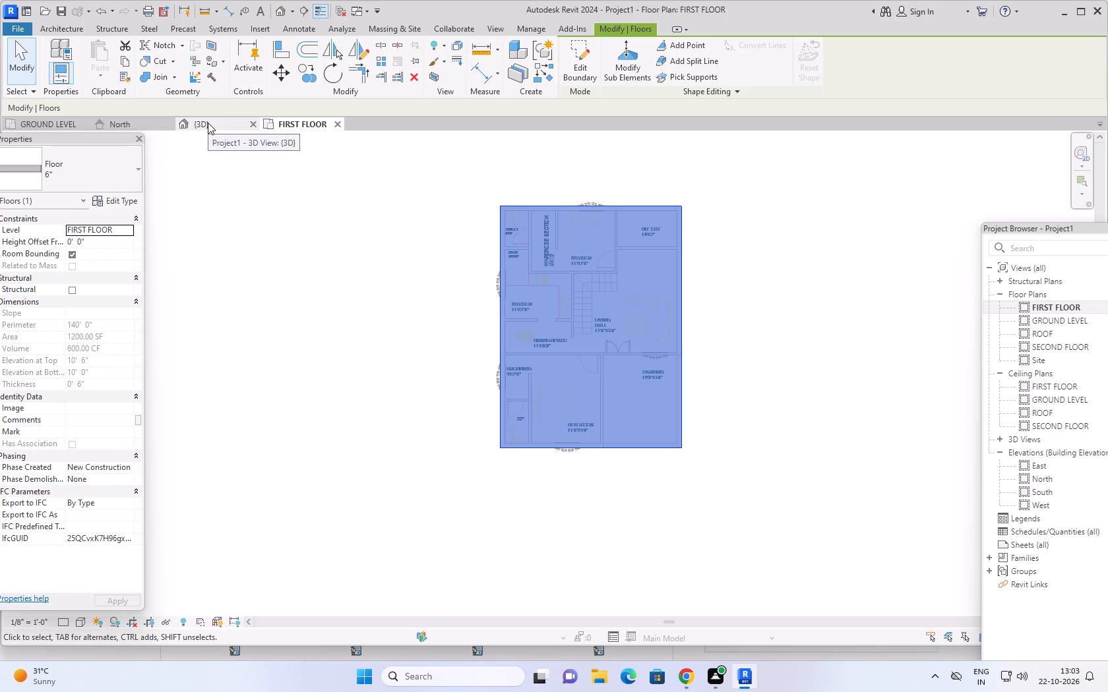
Check the first-floor slab against the ground level plan and from all sides of the house in the 3D view.
{"action": "left_click", "coordinate": [49, 120]}
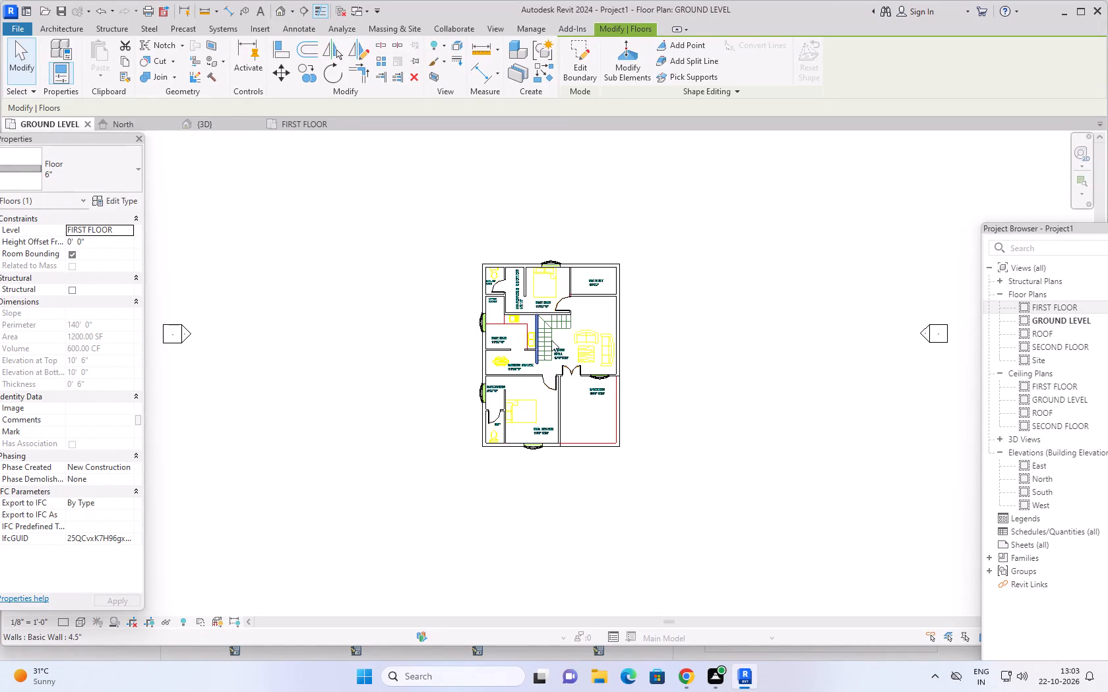
{"action": "middle_click_drag", "start_coordinate": [677, 322], "coordinate": [682, 280]}
{"action": "scroll", "coordinate": [577, 302], "scroll_direction": "up", "scroll_amount": 3}
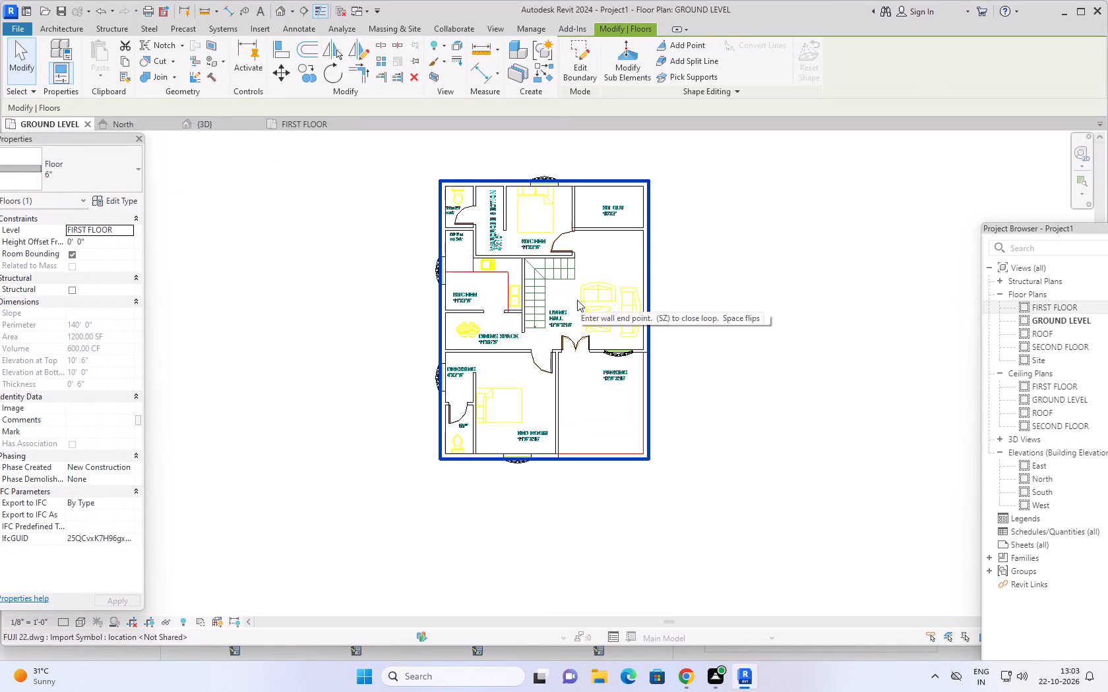
{"action": "left_click", "coordinate": [210, 123]}
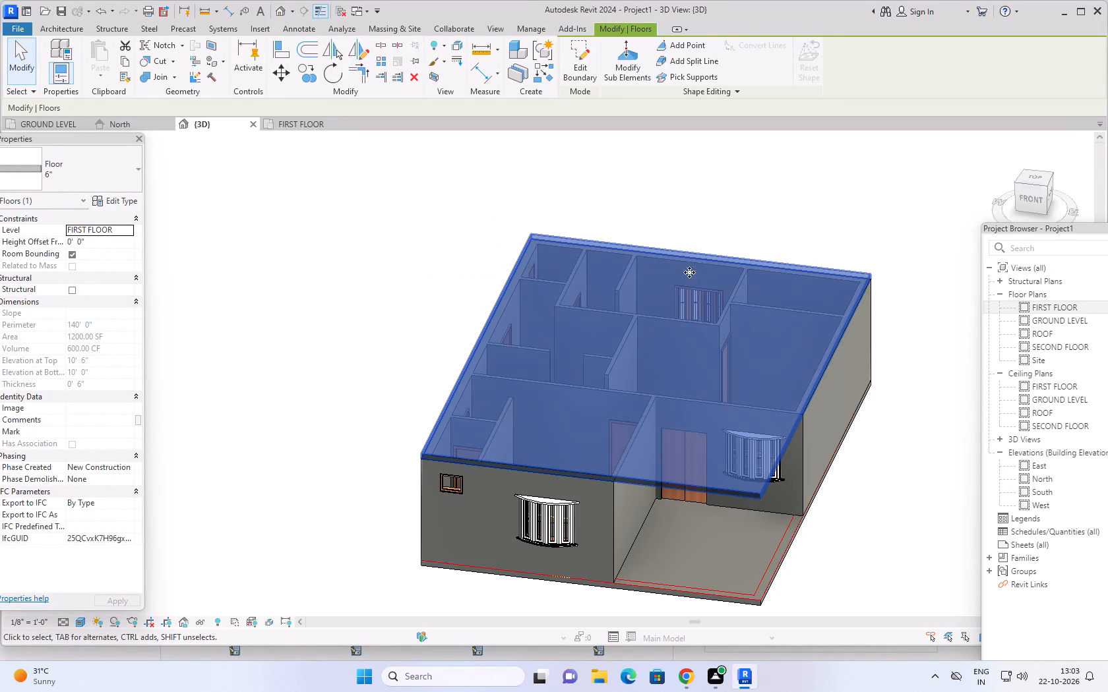
{"action": "key", "text": "Escape"}
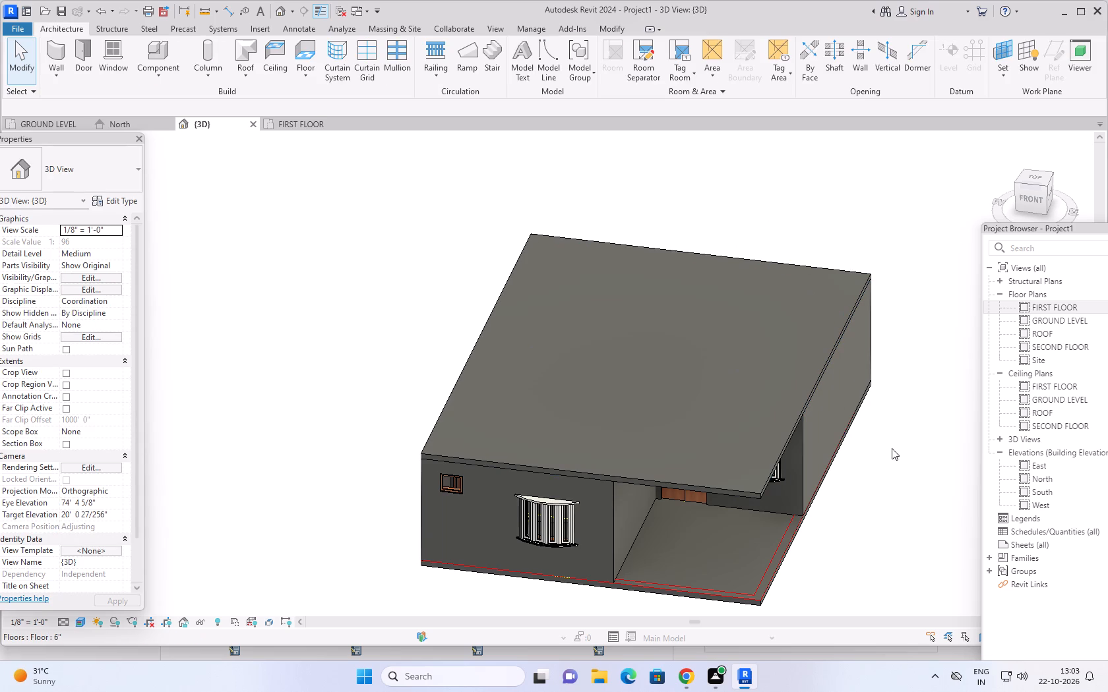
{"action": "middle_click_drag", "start_coordinate": [895, 463], "coordinate": [828, 271], "text": "shift"}
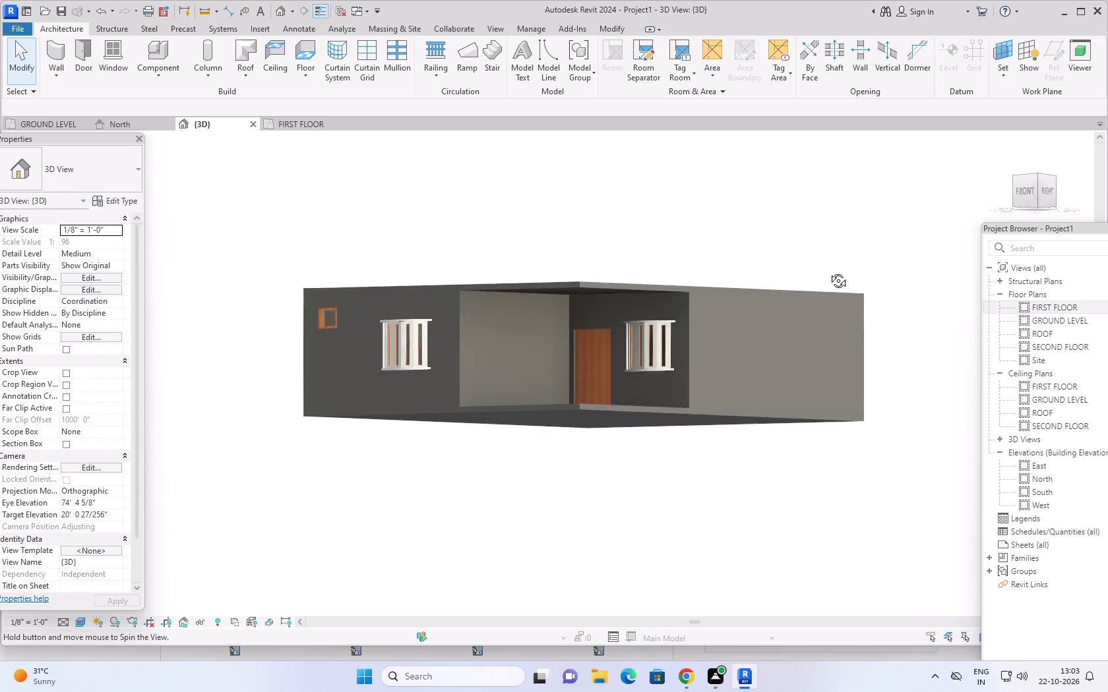
{"action": "middle_click_drag", "start_coordinate": [828, 271], "coordinate": [501, 420], "text": "shift"}
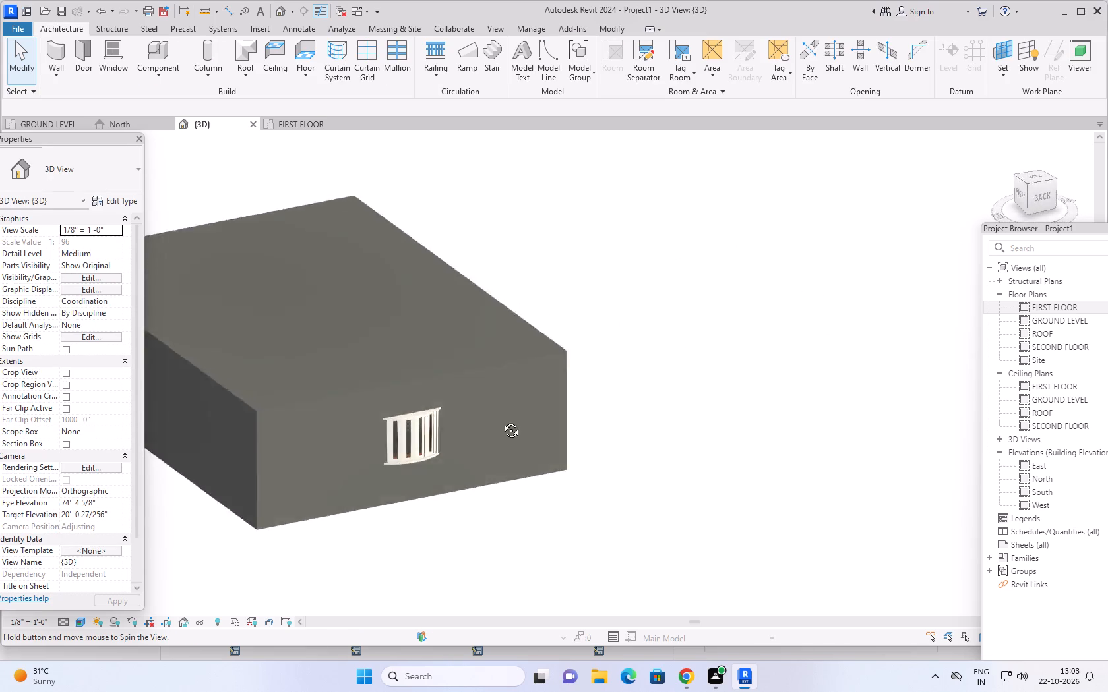
{"action": "middle_click_drag", "start_coordinate": [501, 420], "coordinate": [453, 424], "text": "shift"}
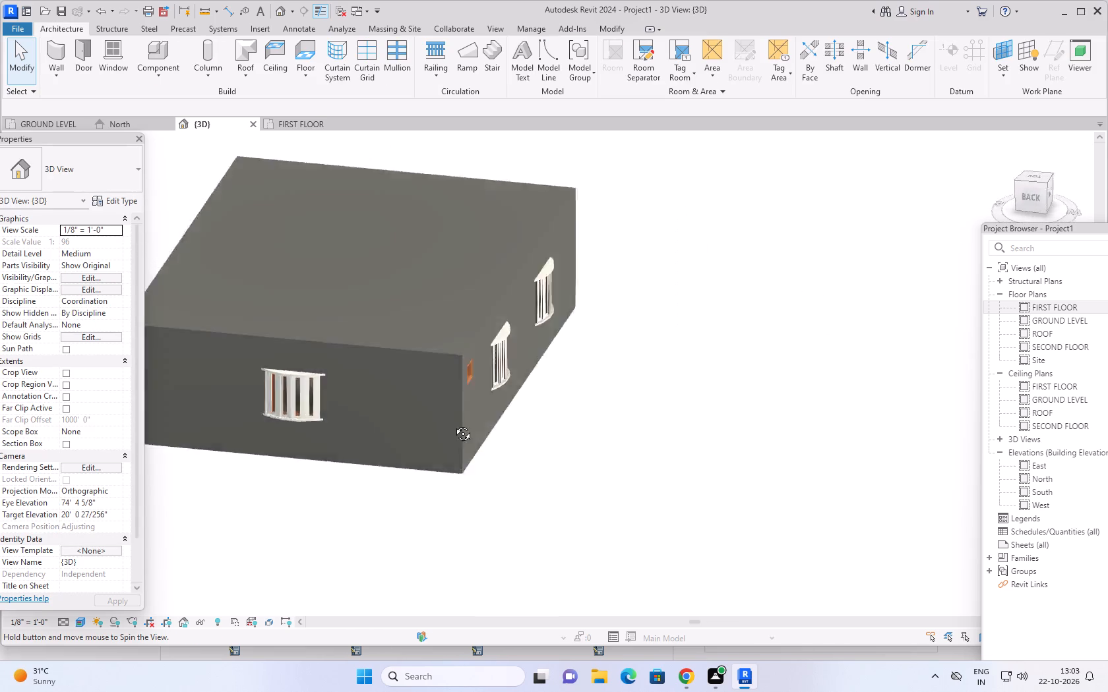
{"action": "middle_click_drag", "start_coordinate": [453, 424], "coordinate": [810, 352], "text": "shift"}
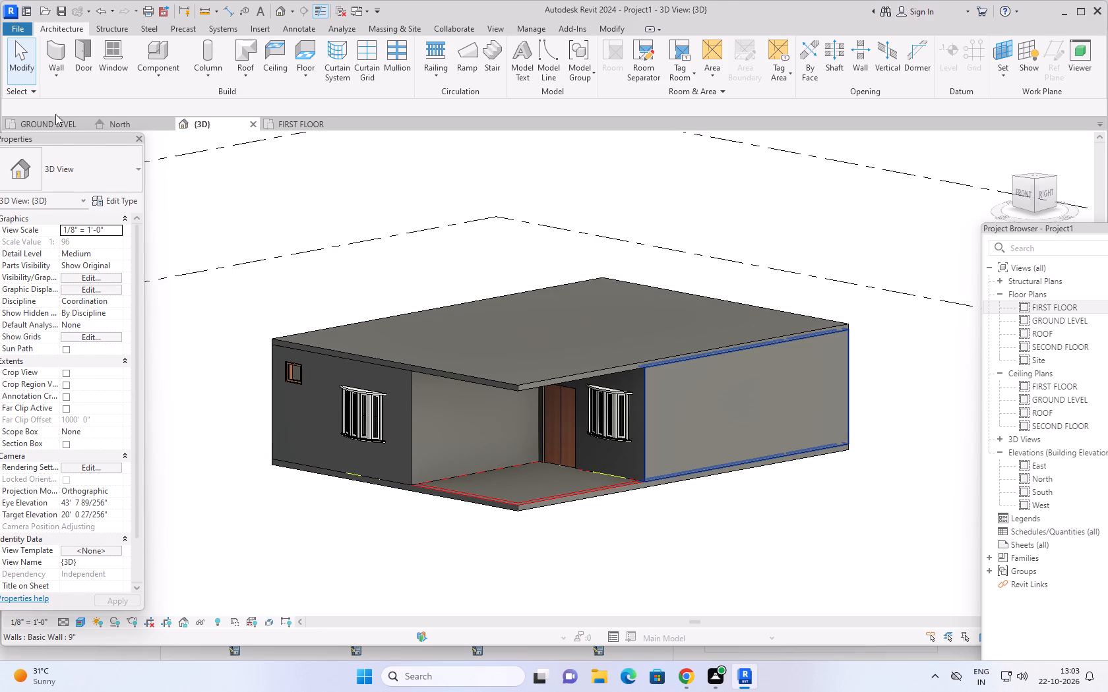
Examine the room layout in the GROUND LEVEL plan, from the sit-out and staircase to the bedroom and parking.
{"action": "left_click", "coordinate": [55, 124]}
{"action": "scroll", "coordinate": [590, 188], "scroll_direction": "up", "scroll_amount": 3}
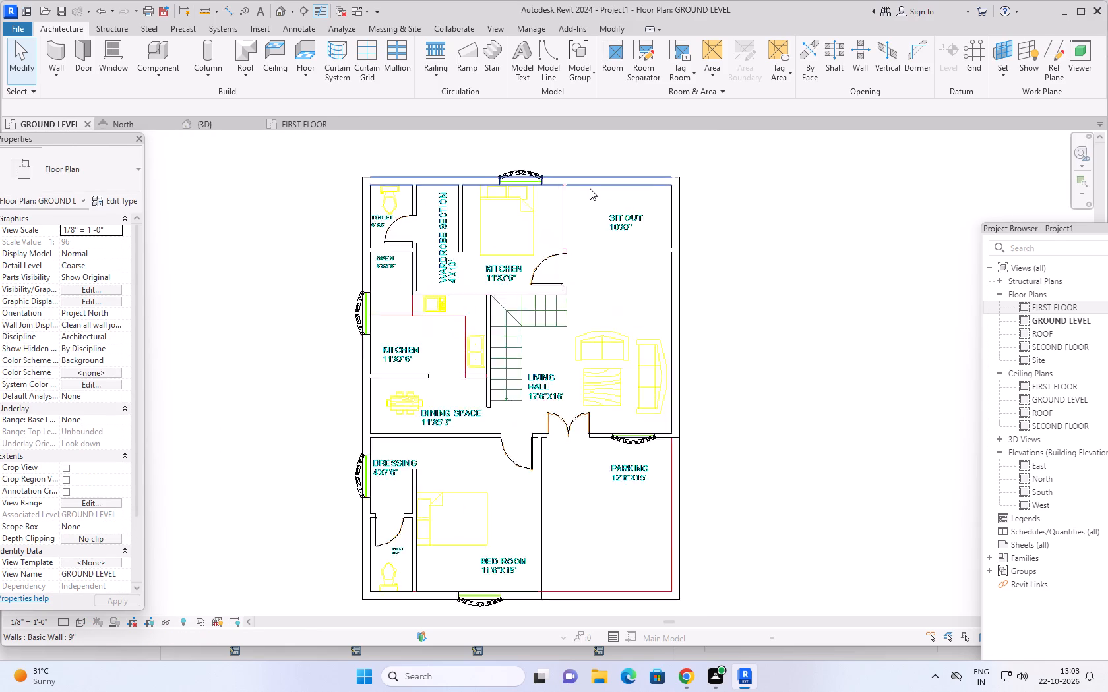
{"action": "scroll", "coordinate": [590, 188], "scroll_direction": "up", "scroll_amount": 2}
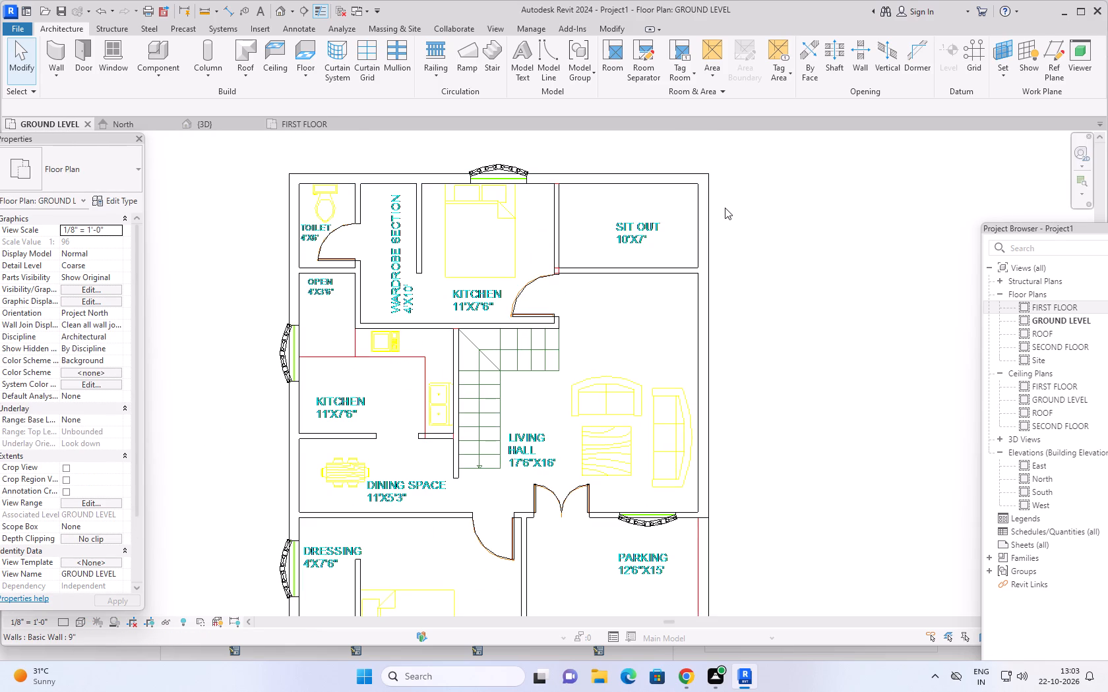
{"action": "scroll", "coordinate": [747, 197], "scroll_direction": "down", "scroll_amount": 1}
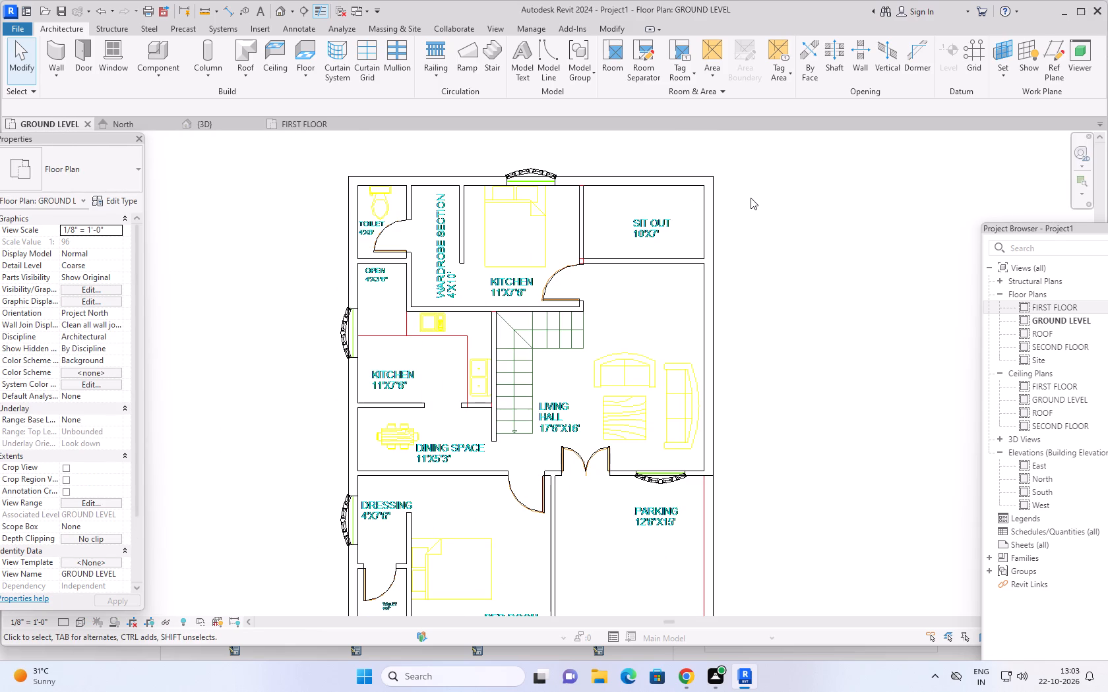
{"action": "scroll", "coordinate": [646, 219], "scroll_direction": "up", "scroll_amount": 1}
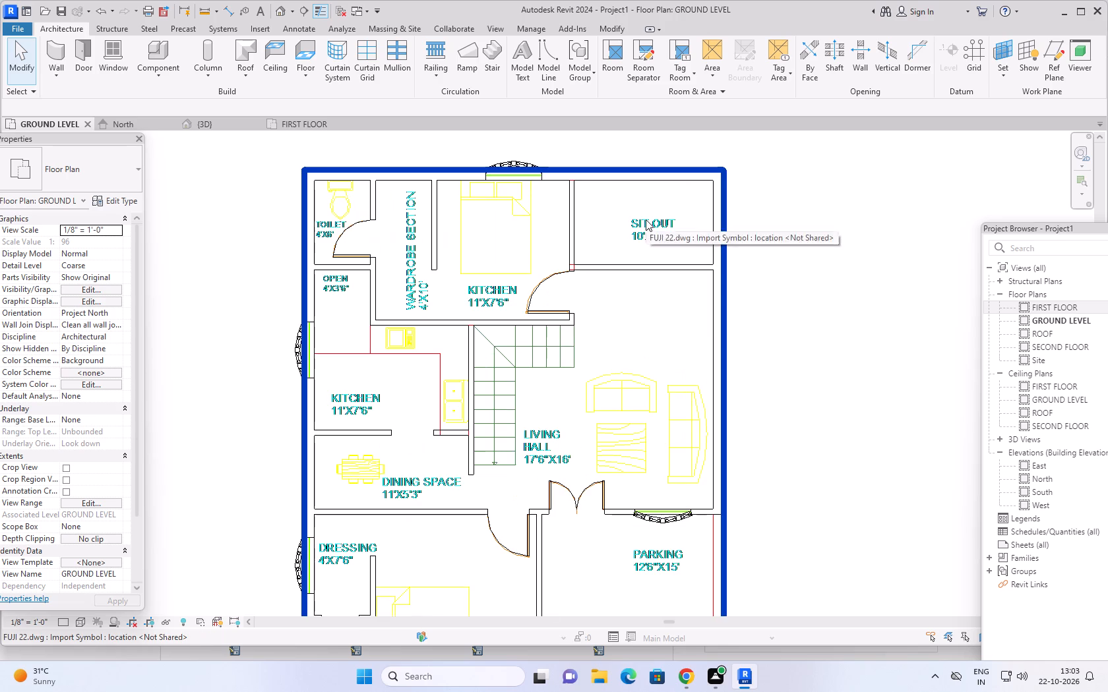
{"action": "scroll", "coordinate": [674, 221], "scroll_direction": "down", "scroll_amount": 2}
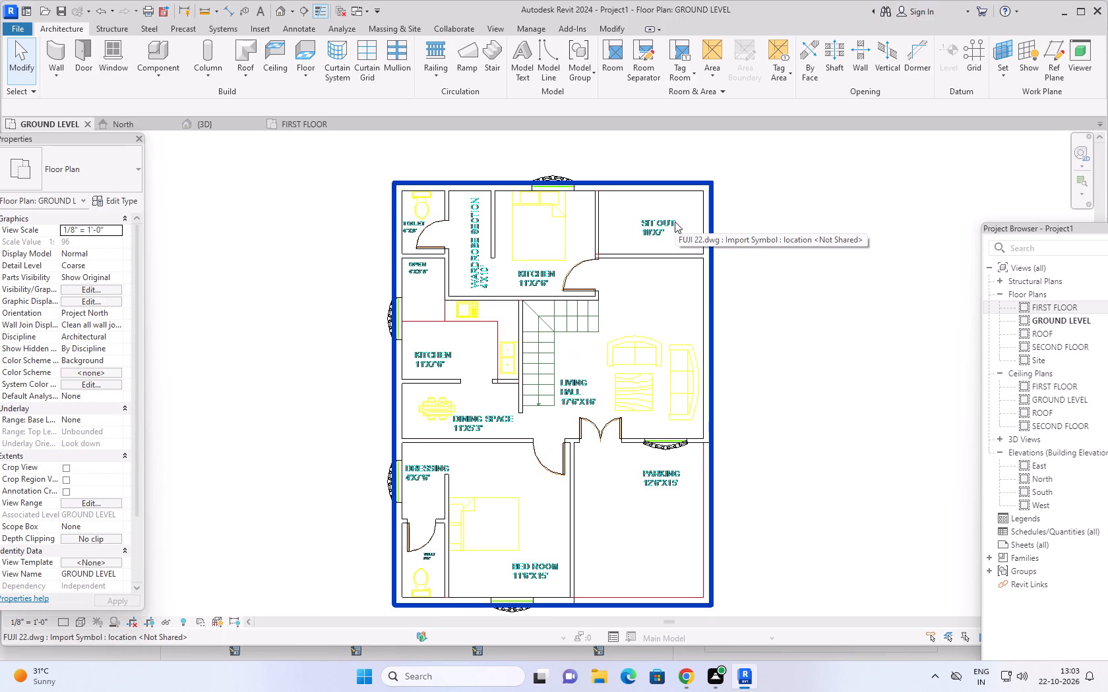
{"action": "scroll", "coordinate": [680, 223], "scroll_direction": "down", "scroll_amount": 1}
{"action": "middle_click_drag", "start_coordinate": [773, 269], "coordinate": [751, 250]}
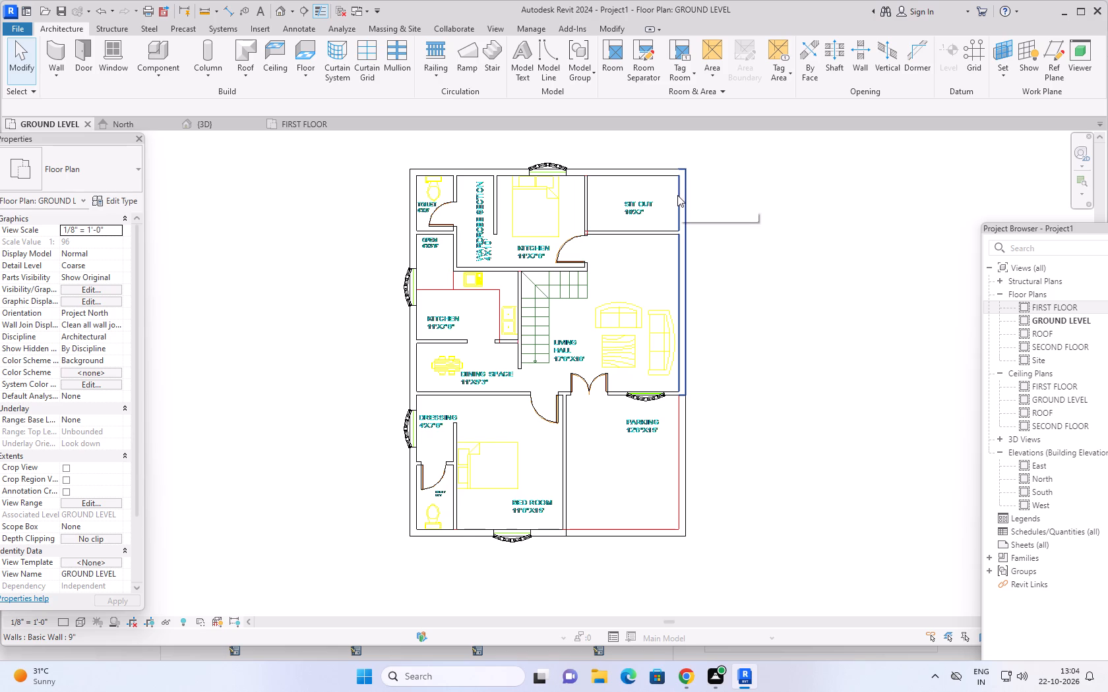
{"action": "scroll", "coordinate": [738, 262], "scroll_direction": "down", "scroll_amount": 1}
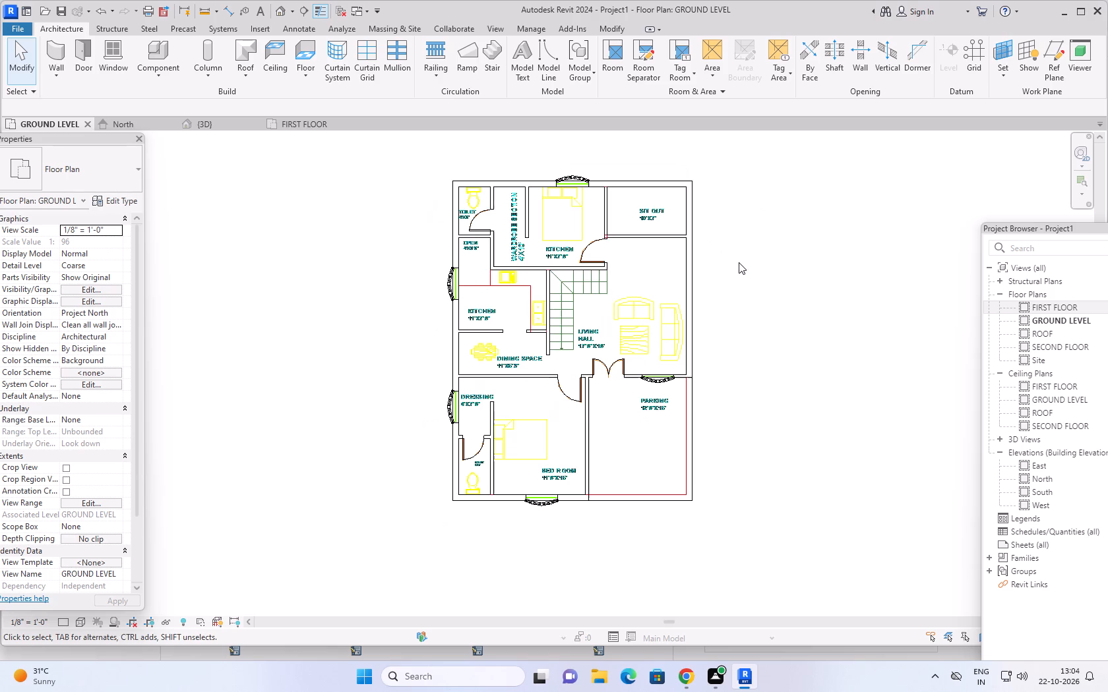
{"action": "middle_click_drag", "start_coordinate": [754, 258], "coordinate": [672, 304]}
{"action": "scroll", "coordinate": [671, 303], "scroll_direction": "up", "scroll_amount": 1}
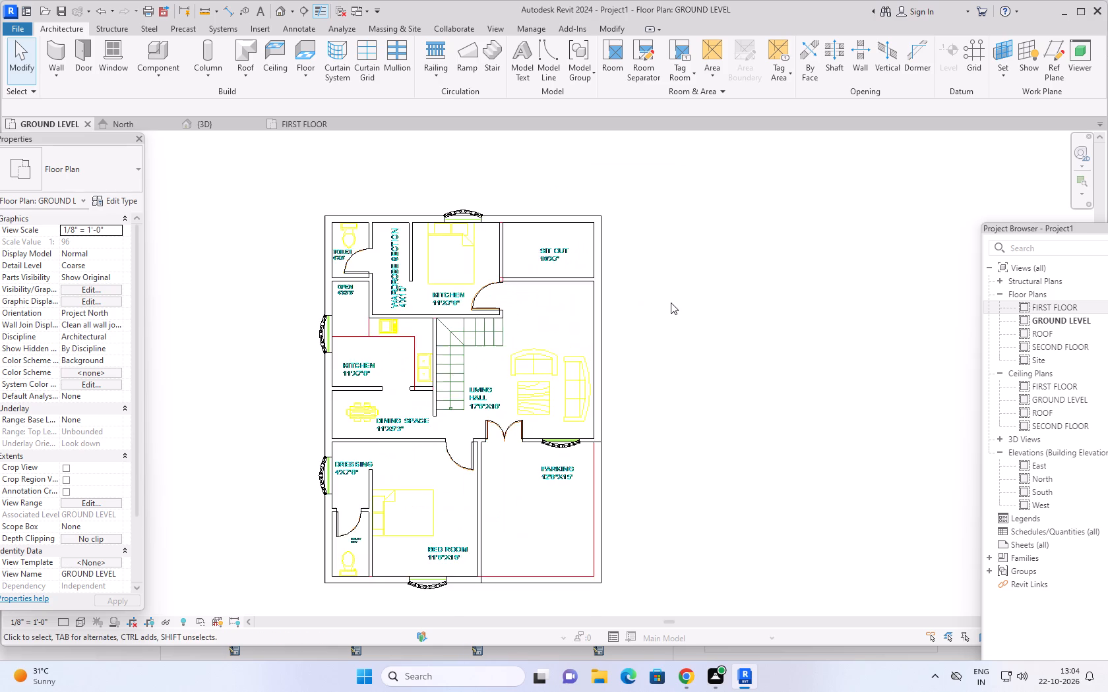
{"action": "scroll", "coordinate": [671, 303], "scroll_direction": "up", "scroll_amount": 1}
{"action": "scroll", "coordinate": [673, 294], "scroll_direction": "down", "scroll_amount": 1}
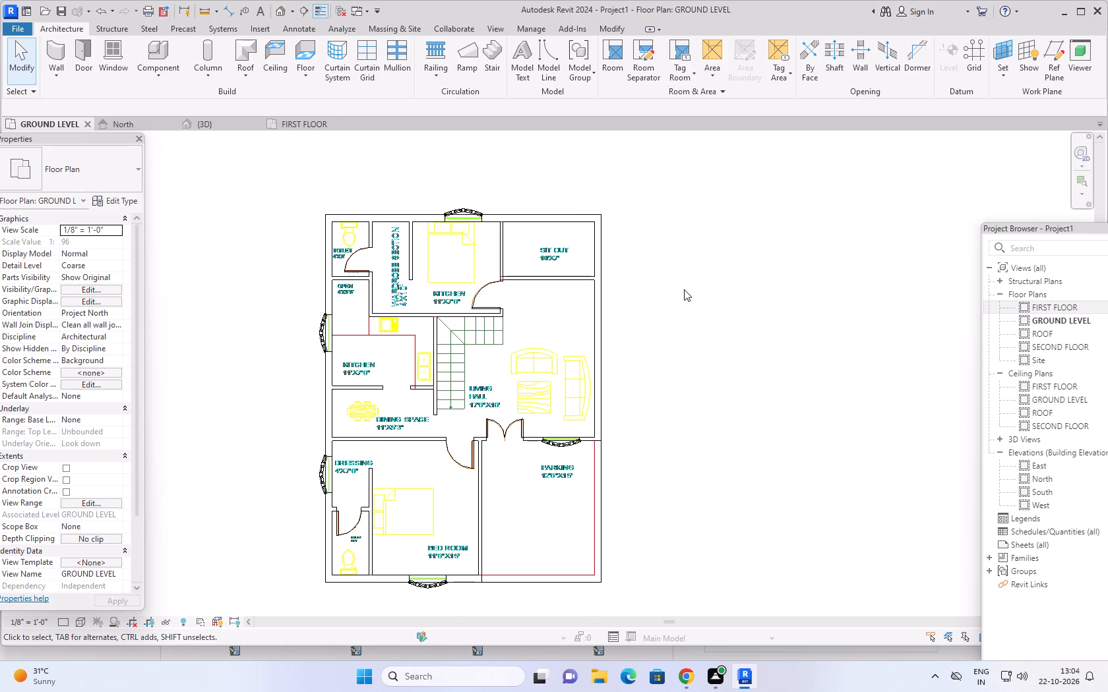
{"action": "middle_click", "coordinate": [684, 289]}
{"action": "middle_click_drag", "start_coordinate": [684, 289], "coordinate": [705, 289]}
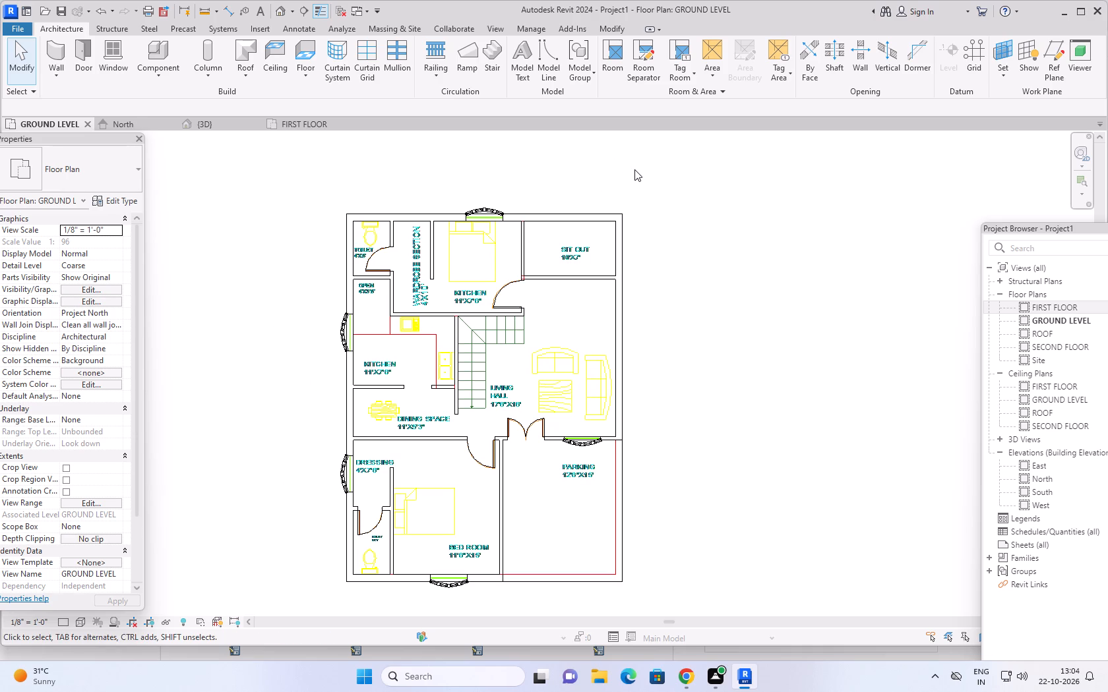
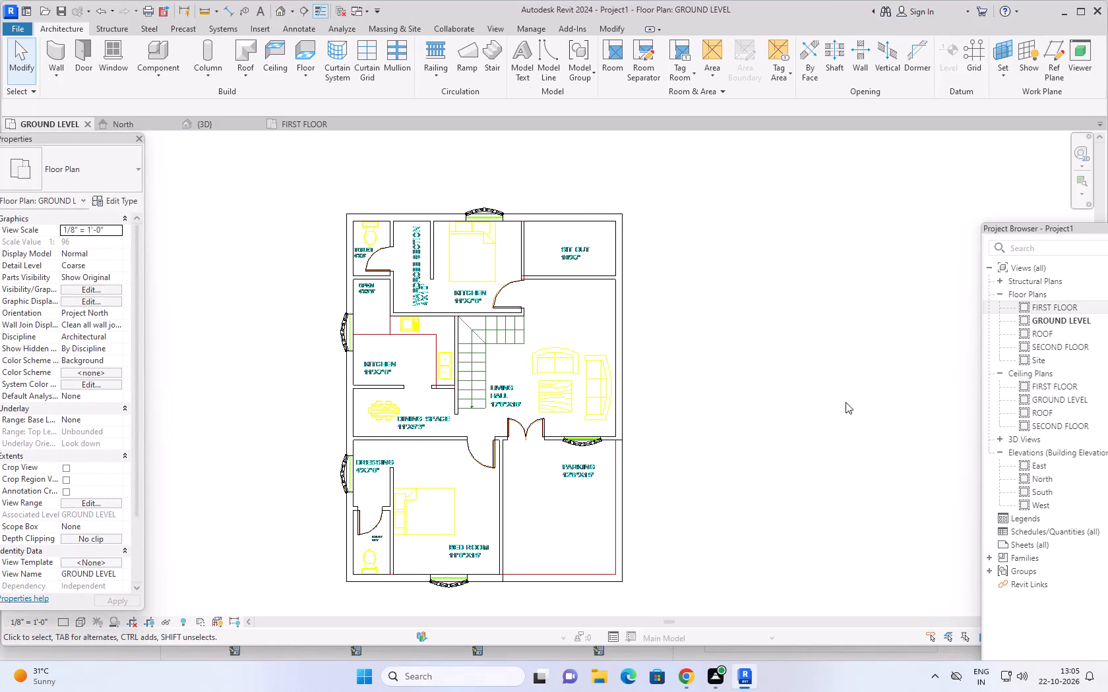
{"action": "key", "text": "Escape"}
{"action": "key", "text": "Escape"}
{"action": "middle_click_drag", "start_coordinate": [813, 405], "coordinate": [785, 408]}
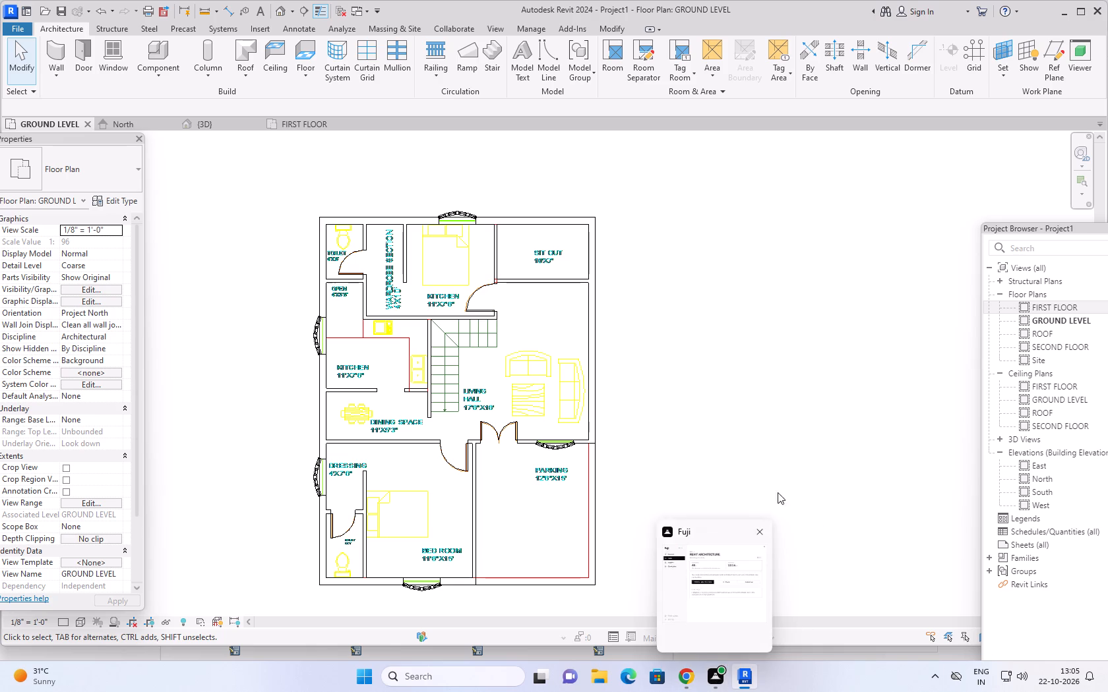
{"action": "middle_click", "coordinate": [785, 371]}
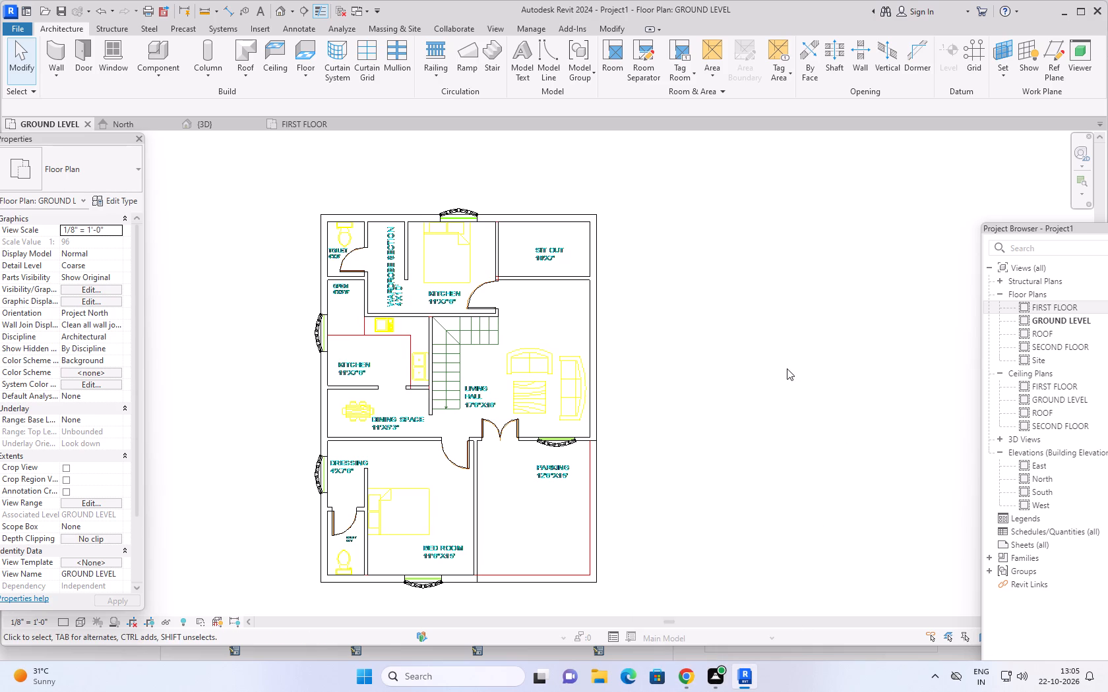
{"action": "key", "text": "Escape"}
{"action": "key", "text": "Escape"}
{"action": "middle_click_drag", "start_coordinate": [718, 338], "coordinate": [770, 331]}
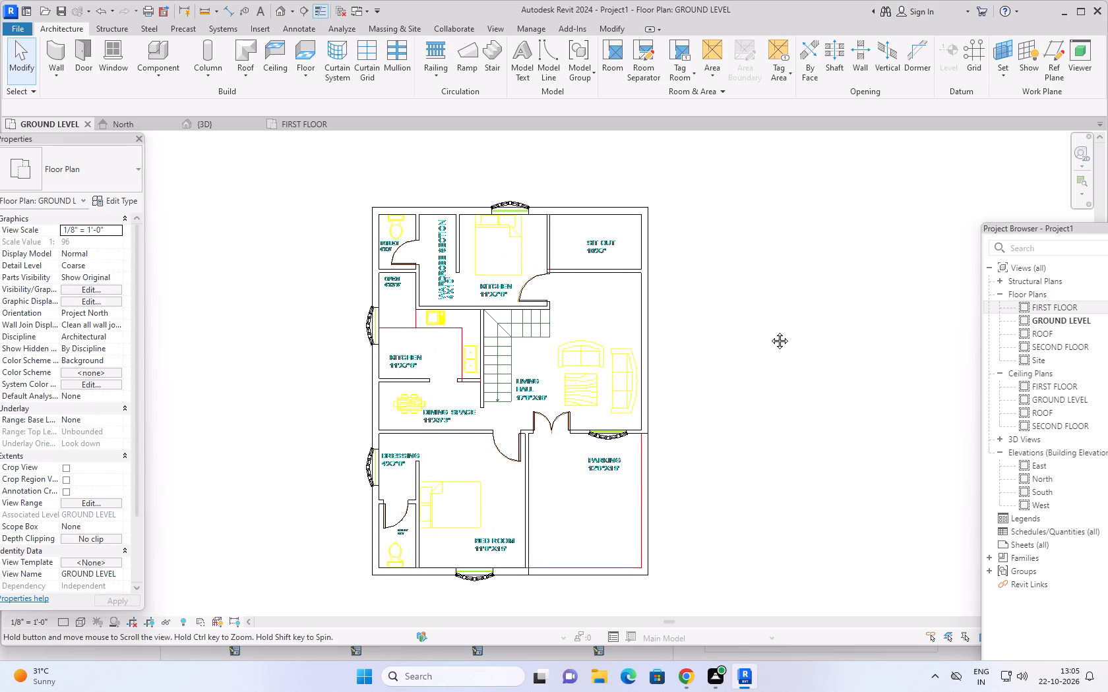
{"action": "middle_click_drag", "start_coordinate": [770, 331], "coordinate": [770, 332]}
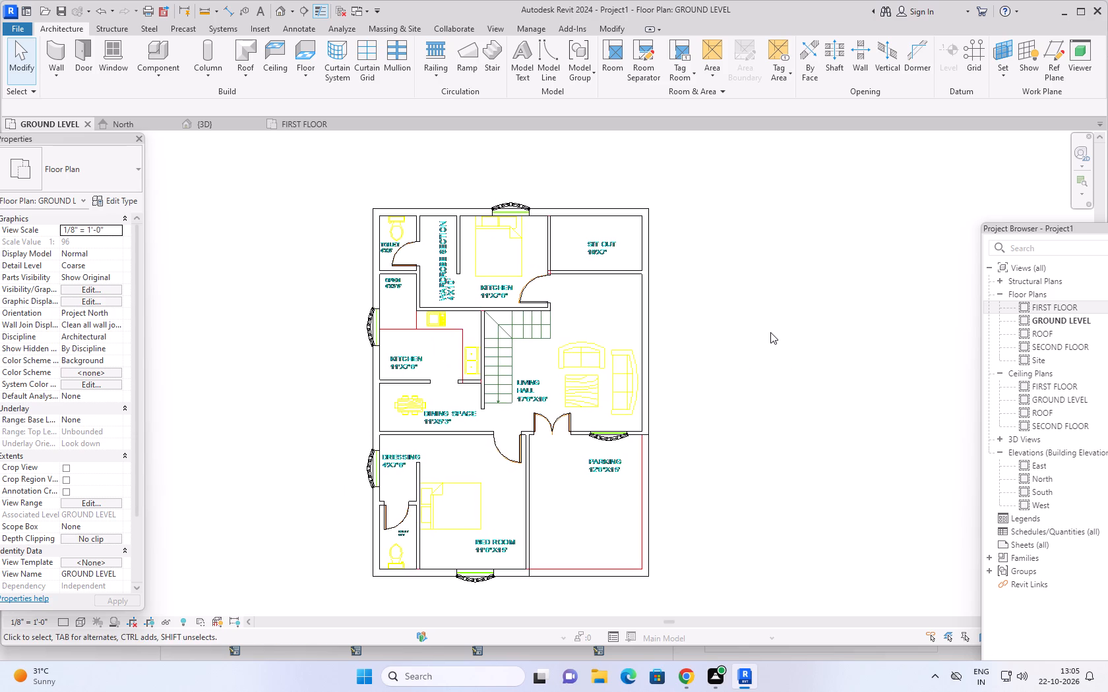
Draw a U-shaped run of 4" basic walls beside the house plan, about 8'-10" wide and 7'-6" deep, open on its upper side.
{"action": "left_click", "coordinate": [75, 28]}
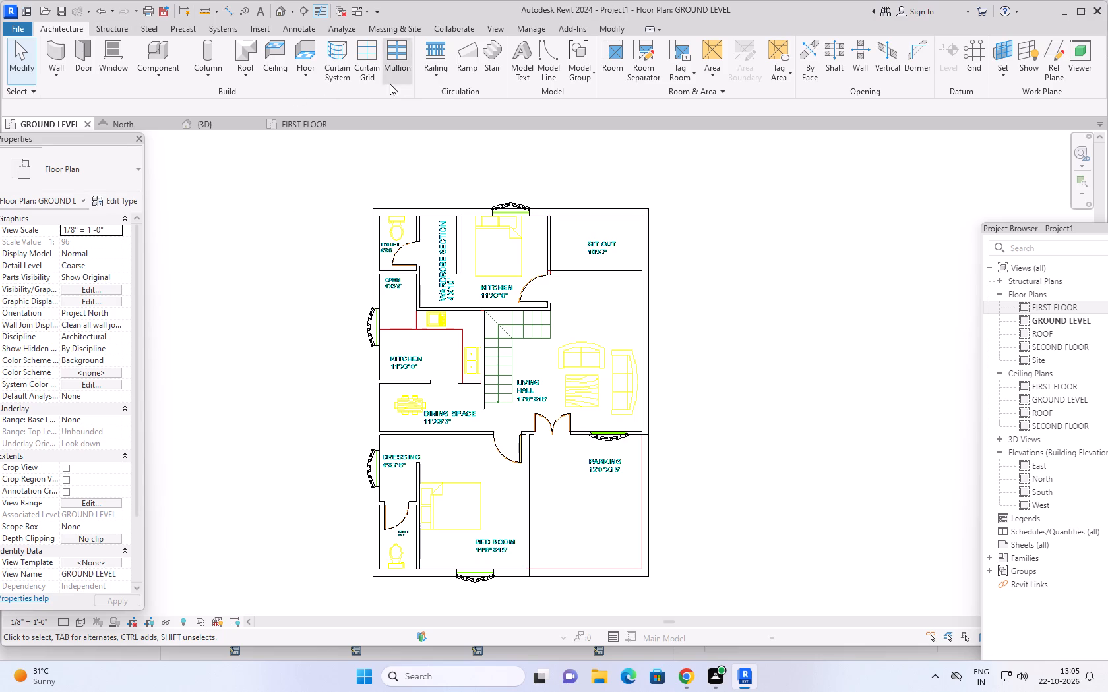
{"action": "left_click", "coordinate": [62, 57]}
{"action": "left_click", "coordinate": [756, 330]}
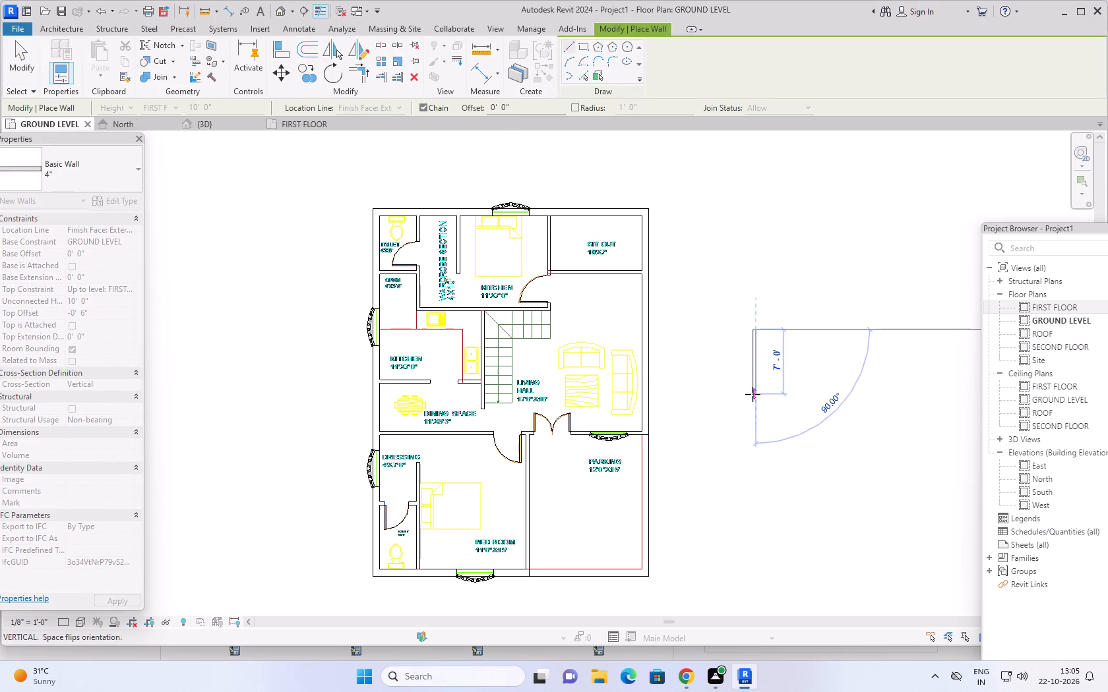
{"action": "left_click", "coordinate": [754, 399]}
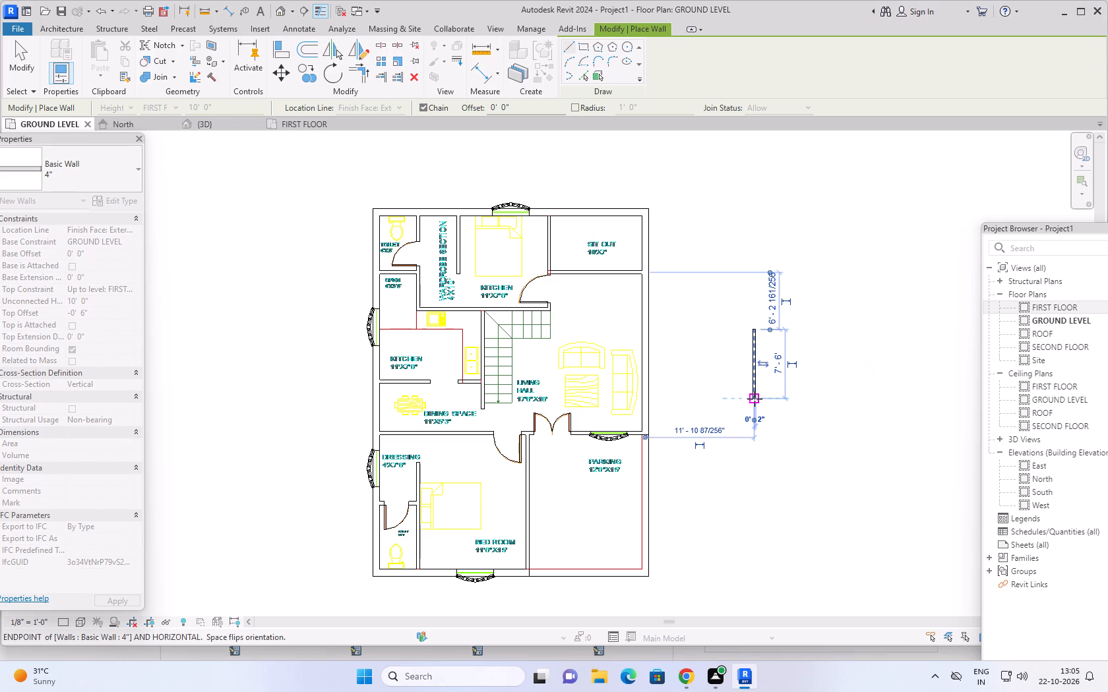
{"action": "left_click", "coordinate": [836, 402]}
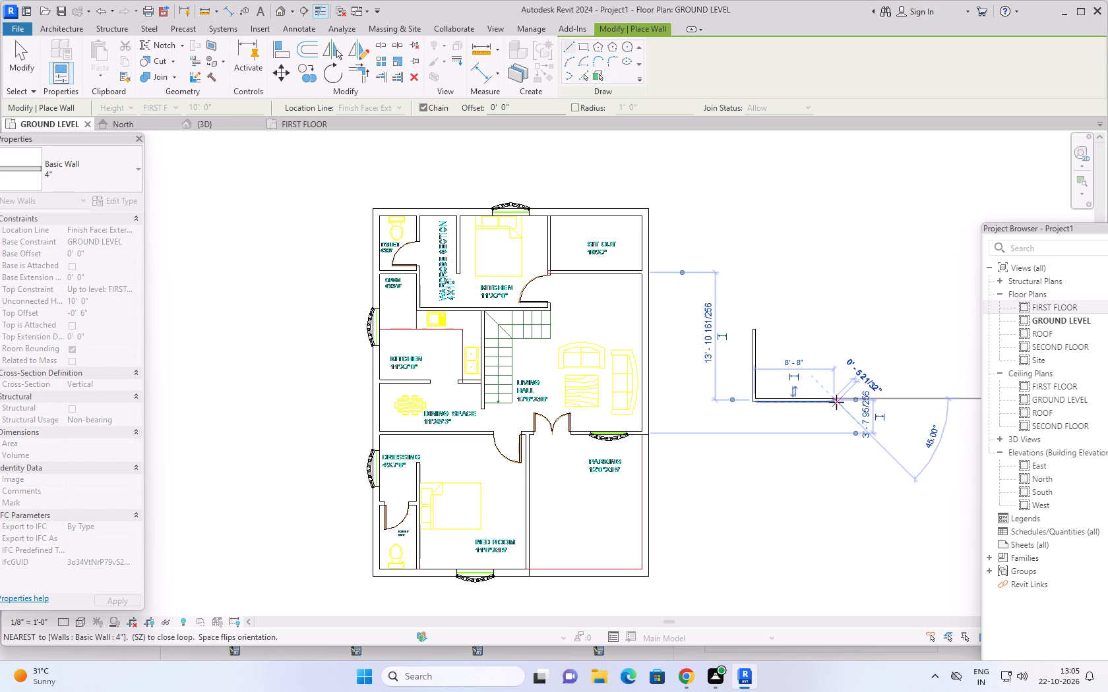
{"action": "left_click", "coordinate": [834, 328]}
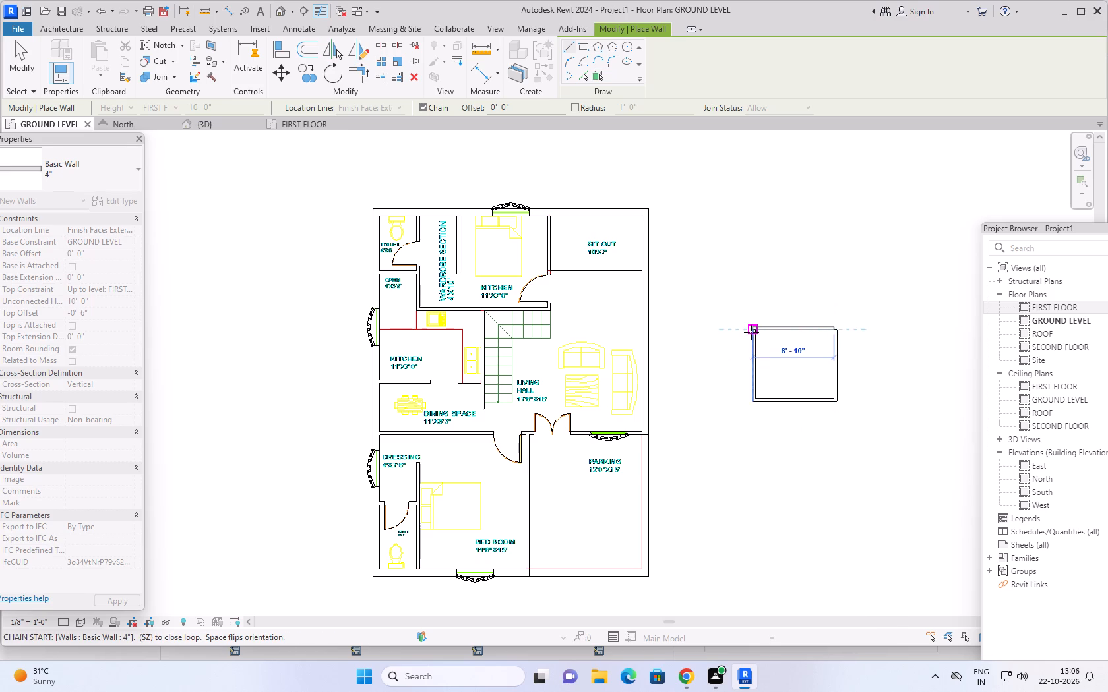
{"action": "scroll", "coordinate": [751, 332], "scroll_direction": "up", "scroll_amount": 5}
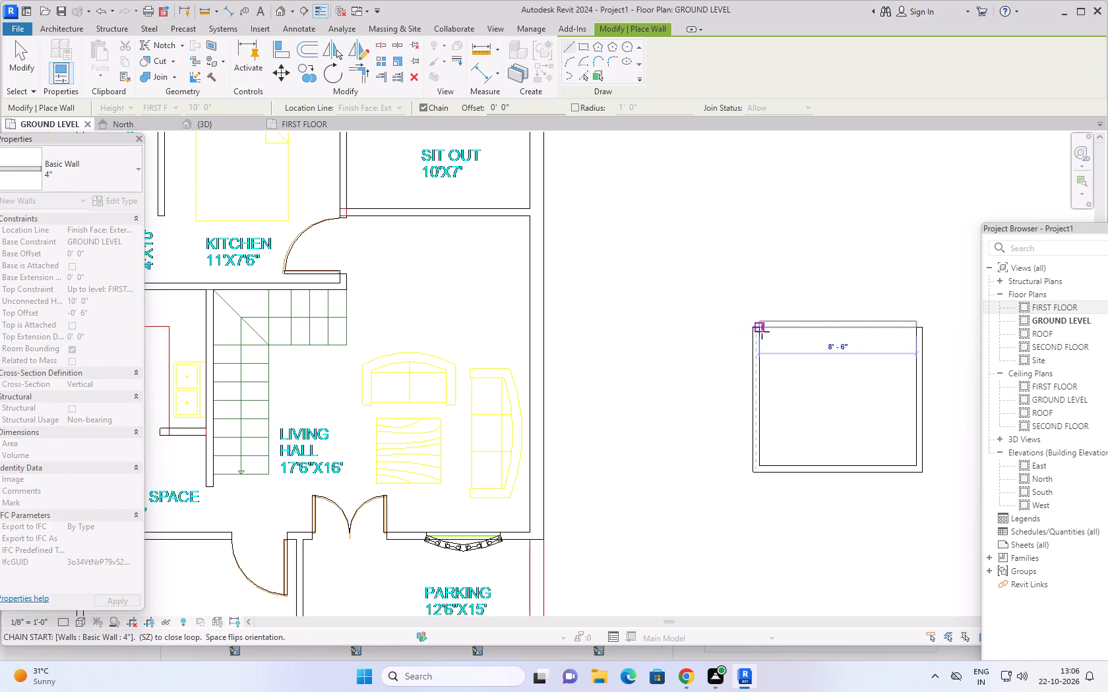
{"action": "key", "text": "Escape"}
{"action": "key", "text": "Escape"}
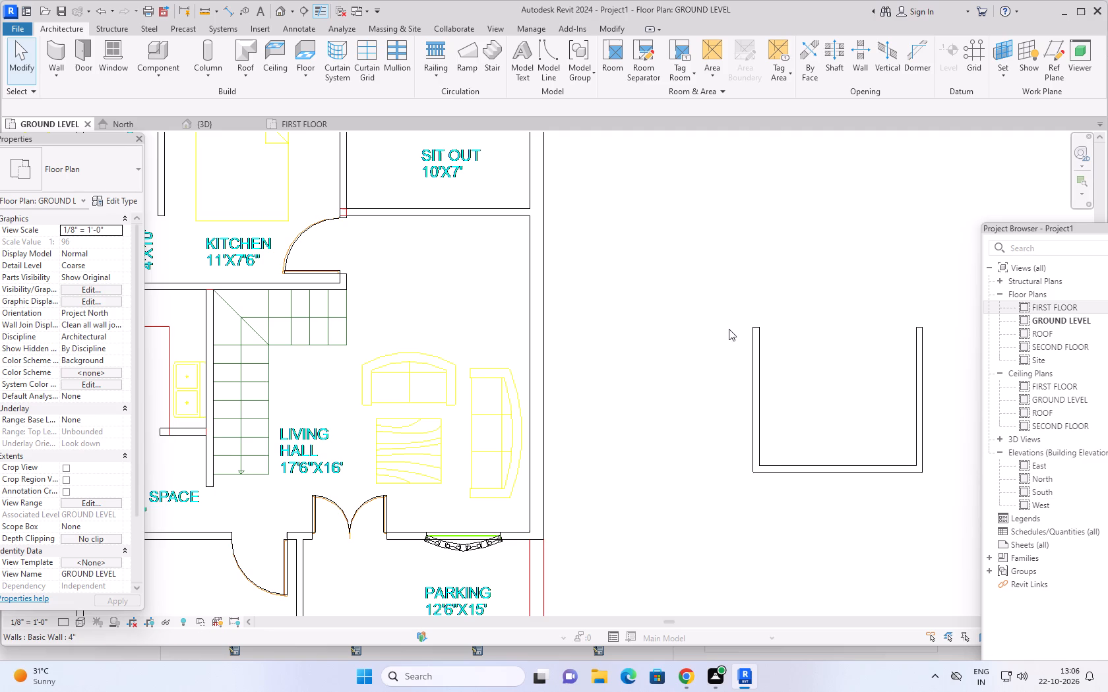
Draw a sloping 4" basic wall about 8'-2" long at 23° above the open side of the U-shaped walls.
{"action": "left_click", "coordinate": [58, 54]}
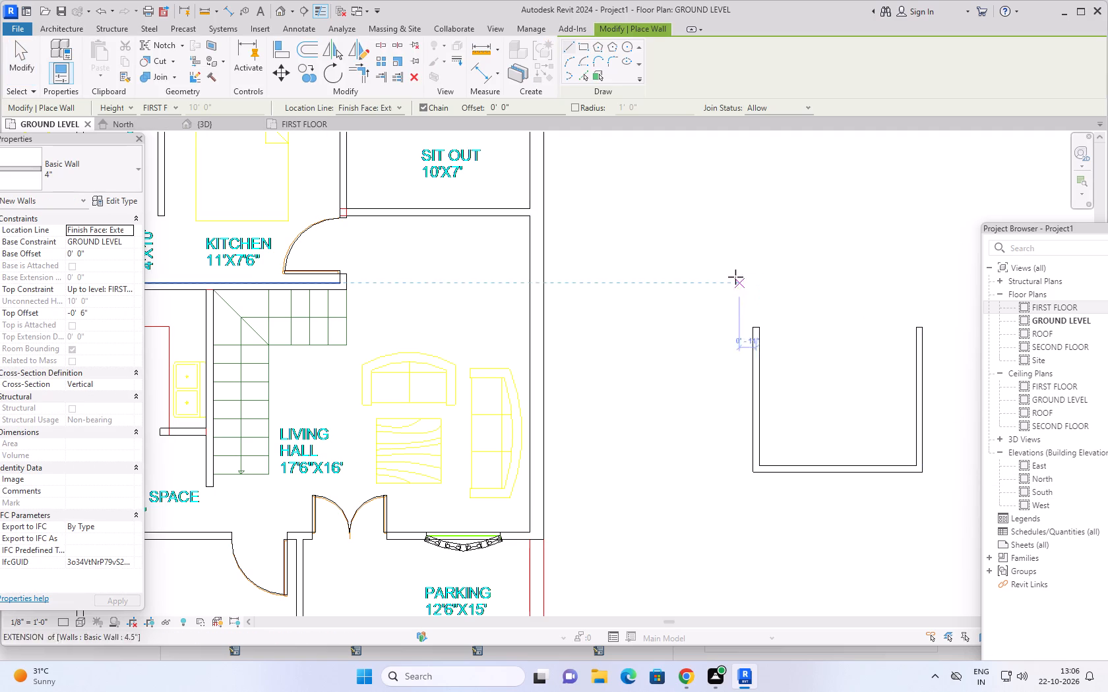
{"action": "left_click", "coordinate": [733, 275]}
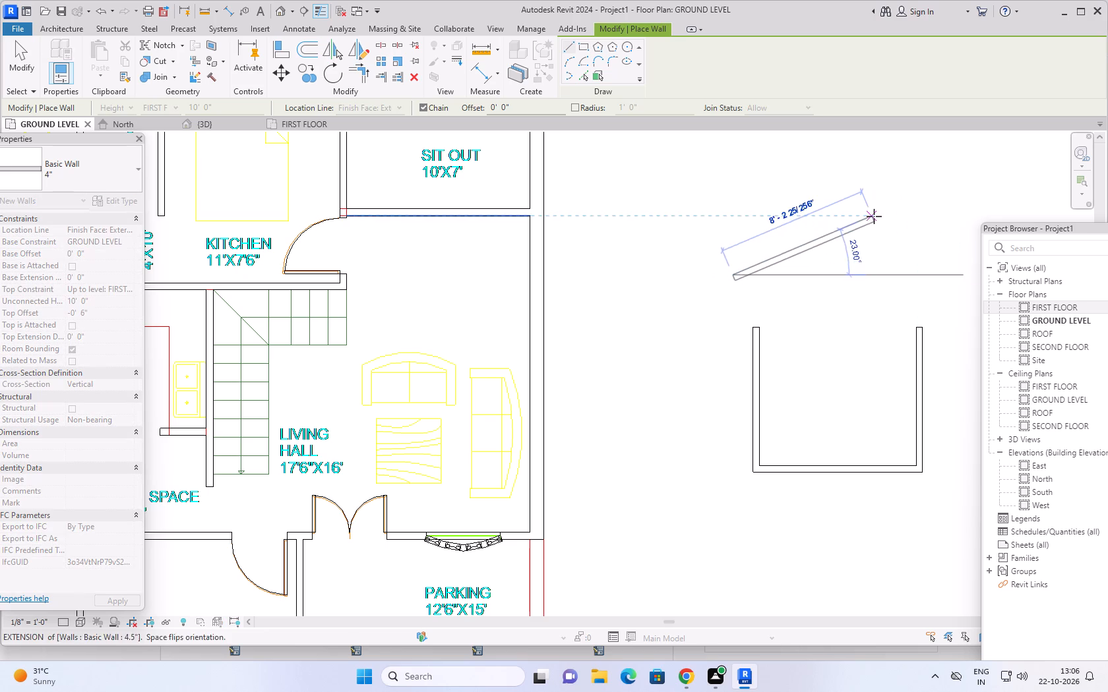
{"action": "left_click", "coordinate": [874, 216]}
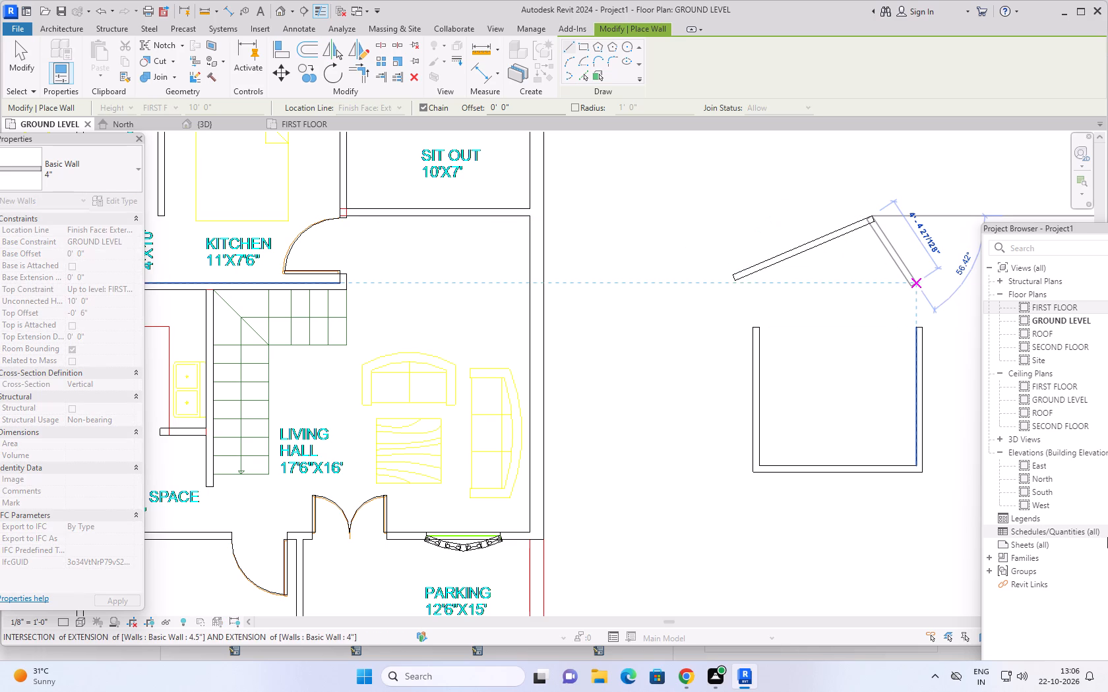
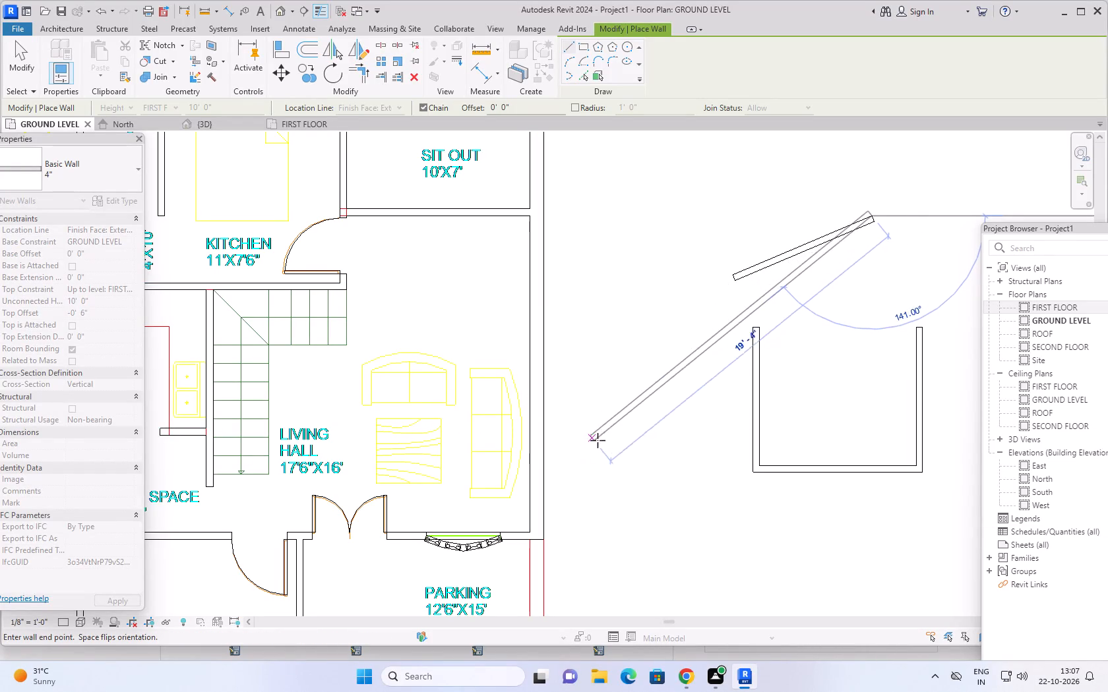
Continue the sloping wall with two chained 4" walls, diagonally down past the U-shaped walls' open corner, then about 11' long at 24° beneath them.
{"action": "left_click", "coordinate": [615, 444]}
{"action": "left_click", "coordinate": [803, 529]}
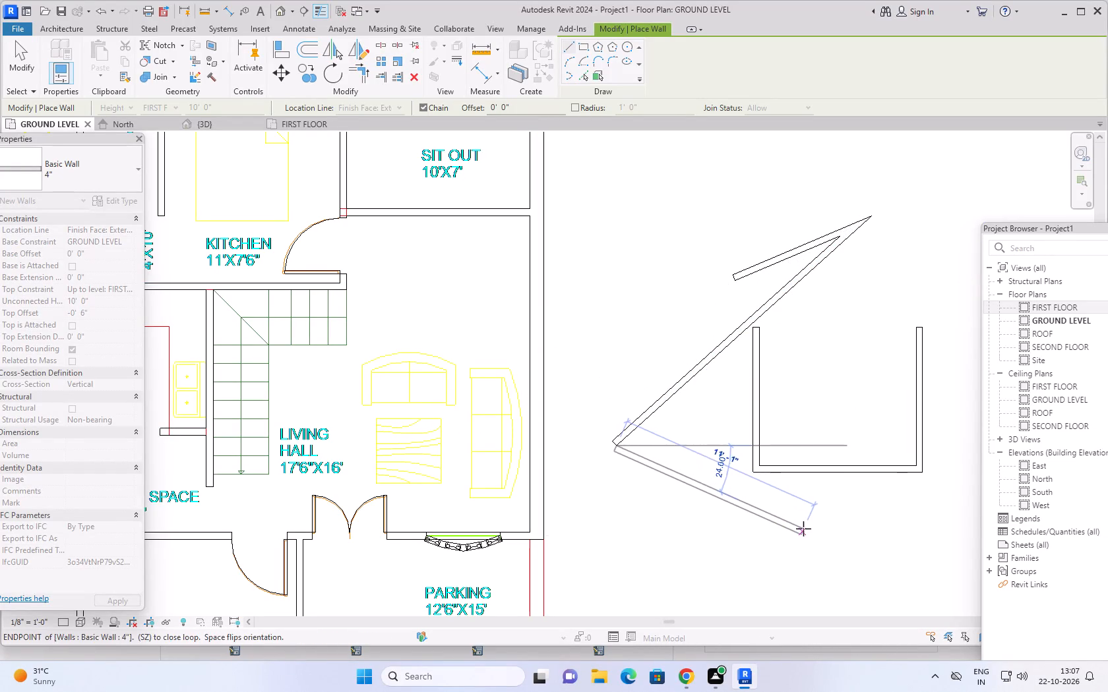
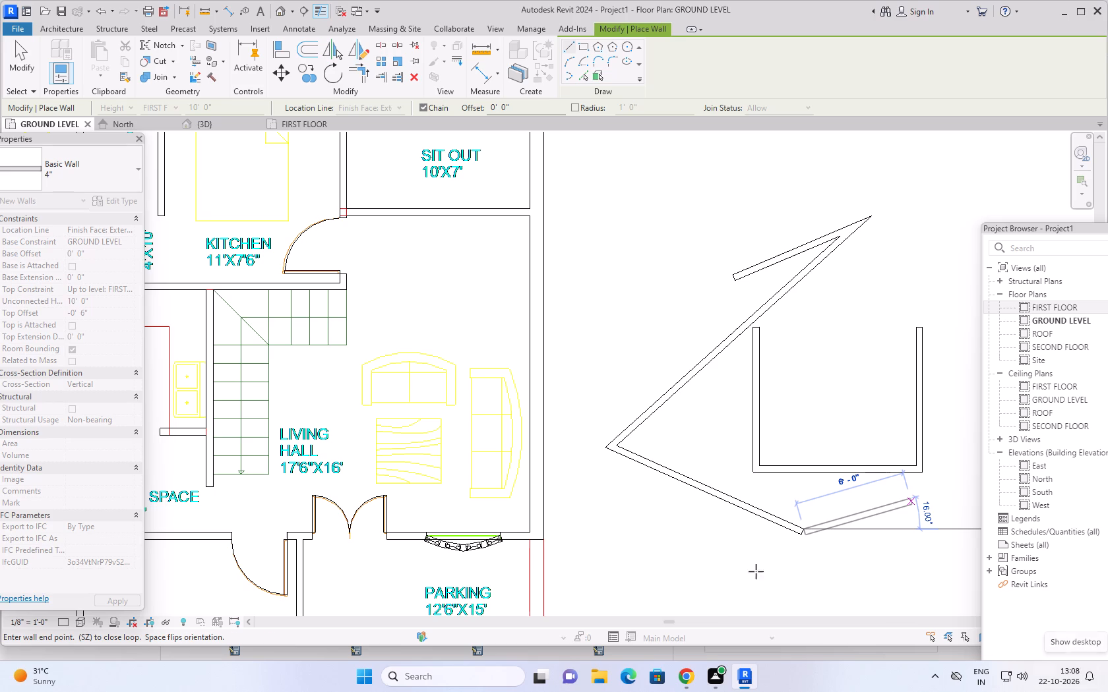
Continue the chain with a 4" wall about 12'-6" long at 123°, running up across the U-shaped walls' corner and past the long sloping wall.
{"action": "left_click", "coordinate": [677, 335]}
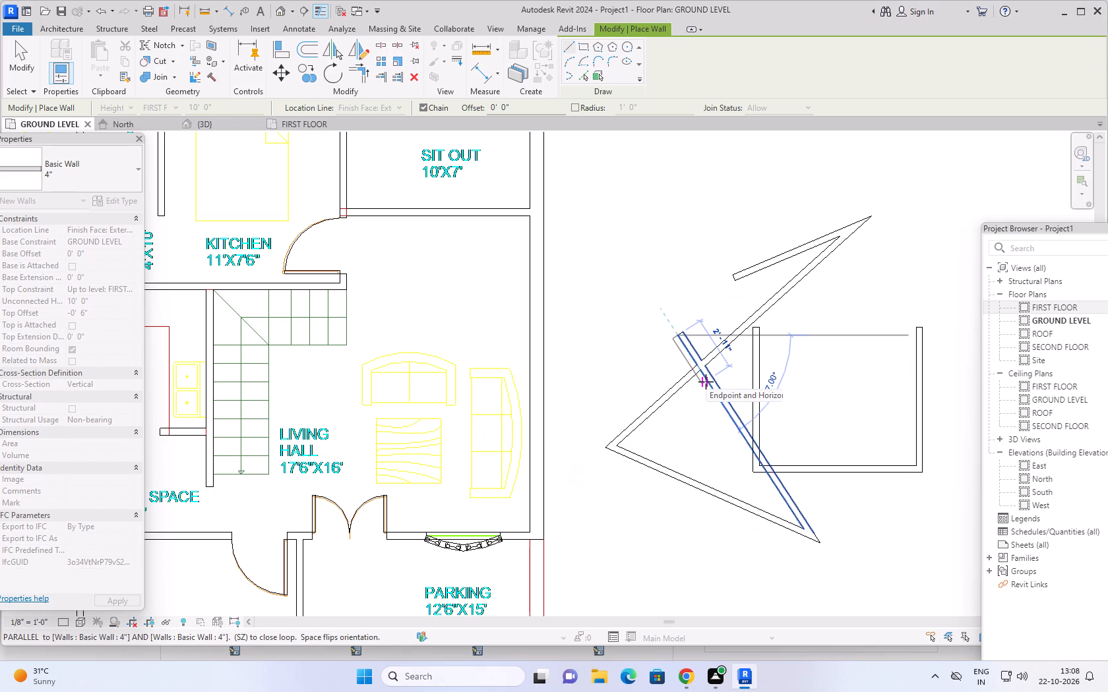
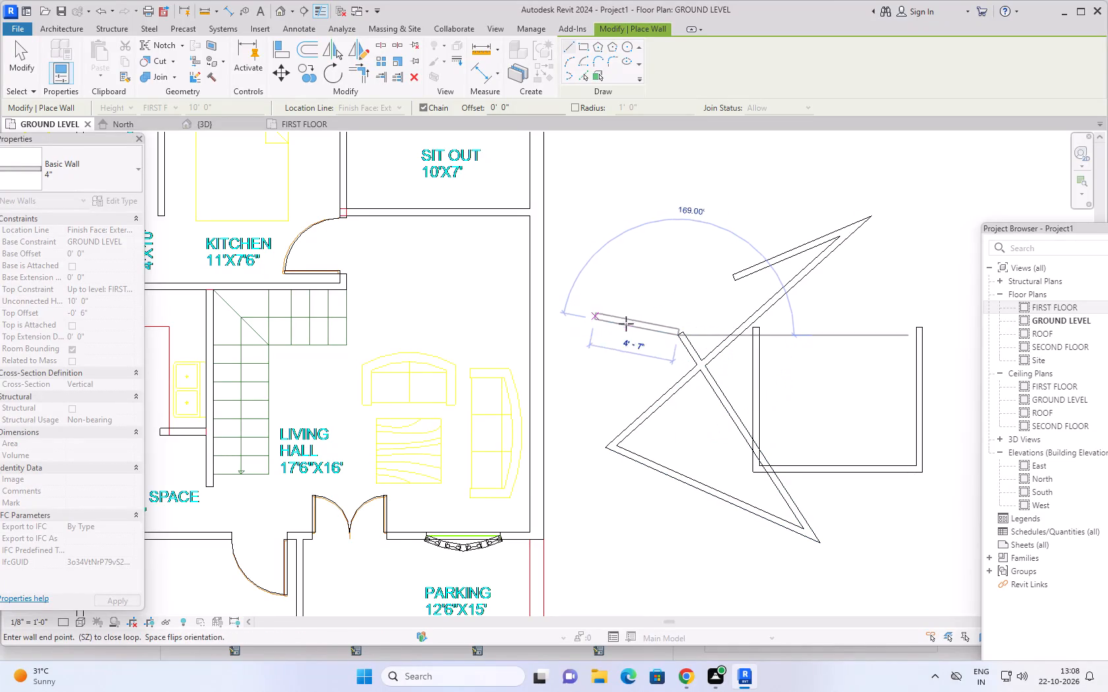
Continue the chain with three 4" walls: a short sloping one, one about 6'-10" rising, and one about 14'-3" descending inside the U-shaped walls.
{"action": "left_click", "coordinate": [641, 322]}
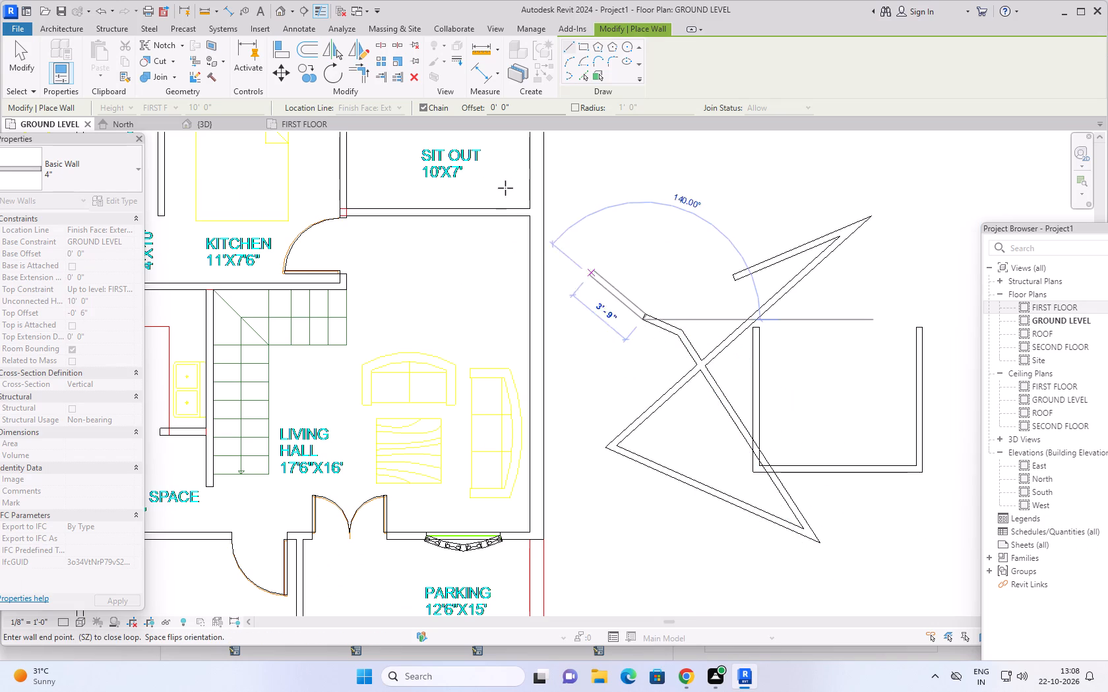
{"action": "left_click", "coordinate": [700, 206]}
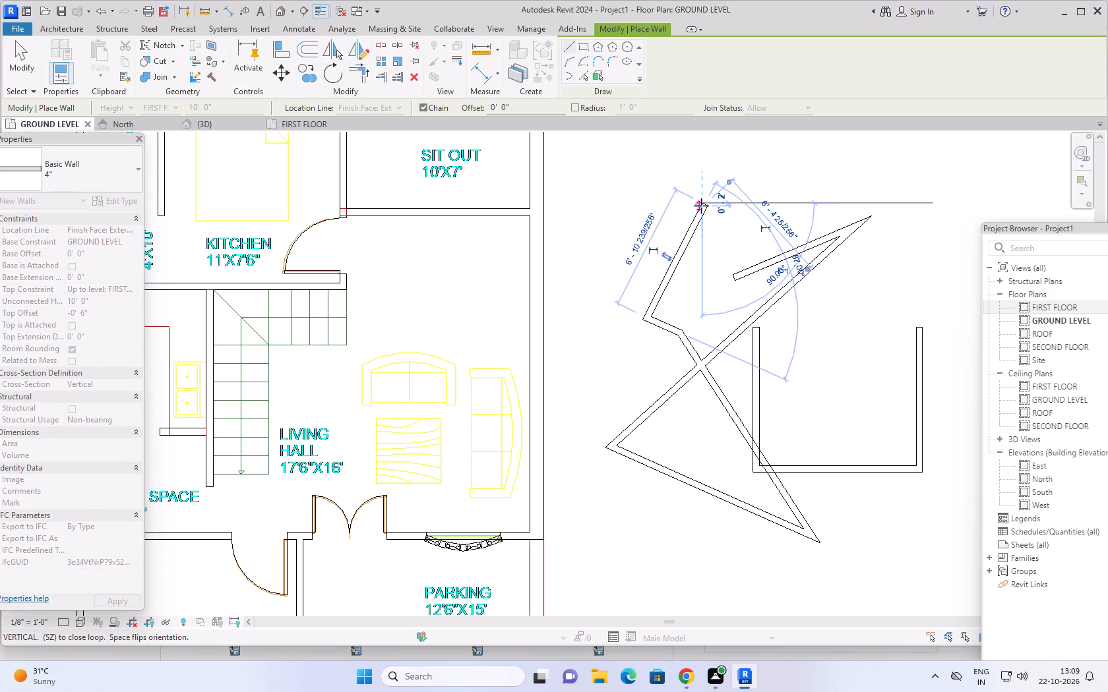
{"action": "left_click", "coordinate": [851, 426]}
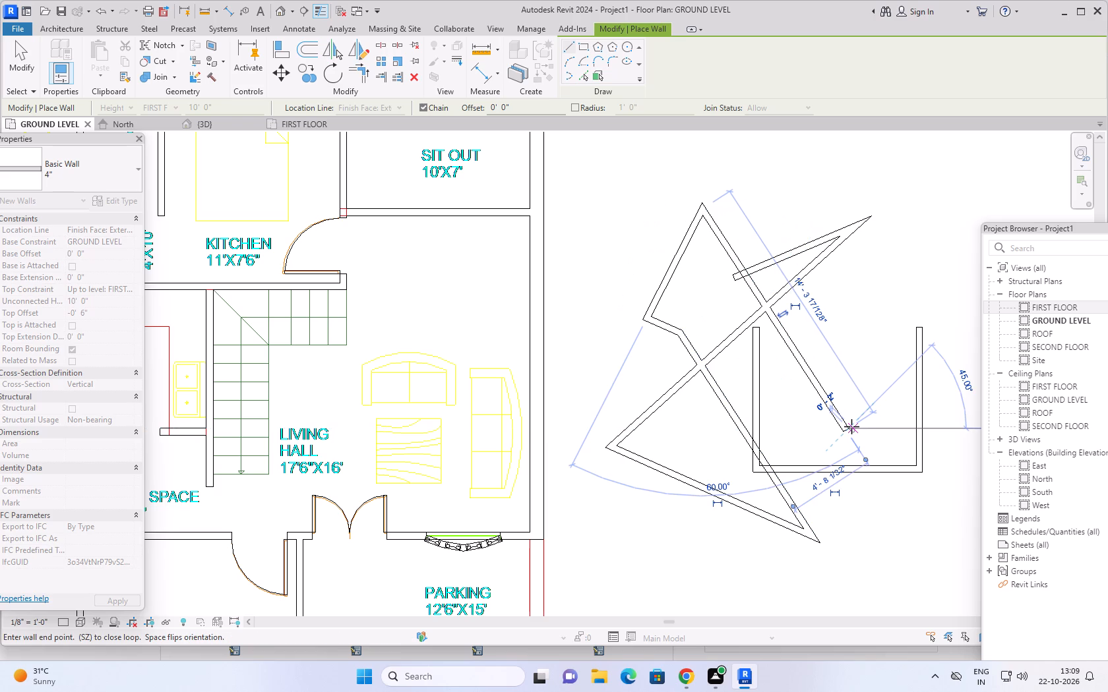
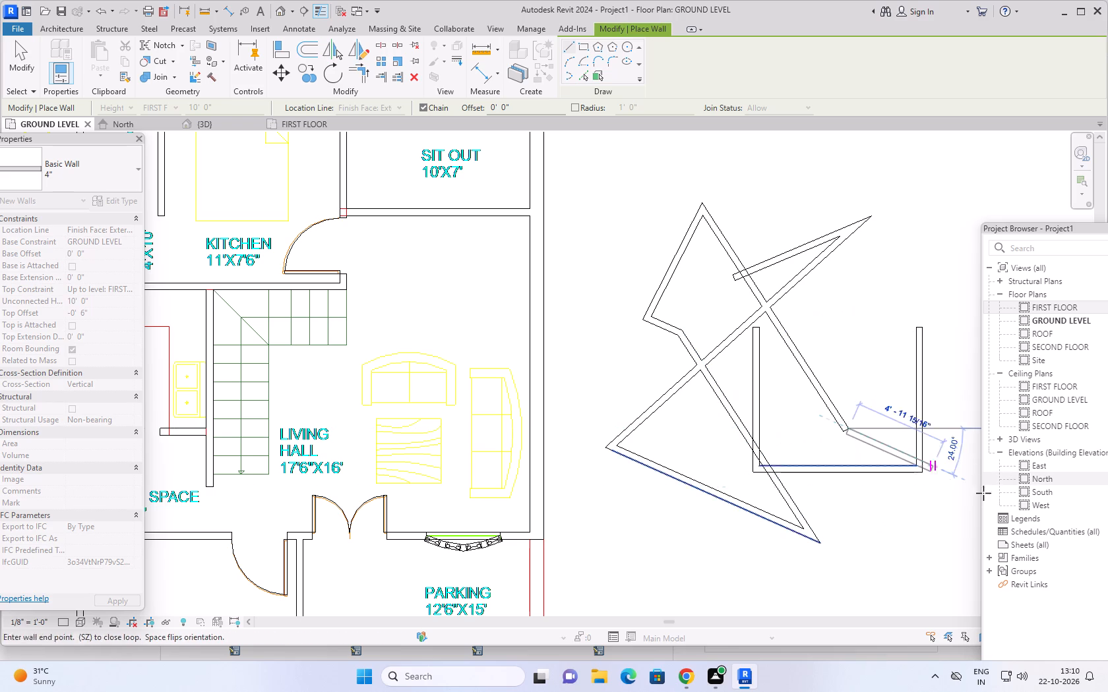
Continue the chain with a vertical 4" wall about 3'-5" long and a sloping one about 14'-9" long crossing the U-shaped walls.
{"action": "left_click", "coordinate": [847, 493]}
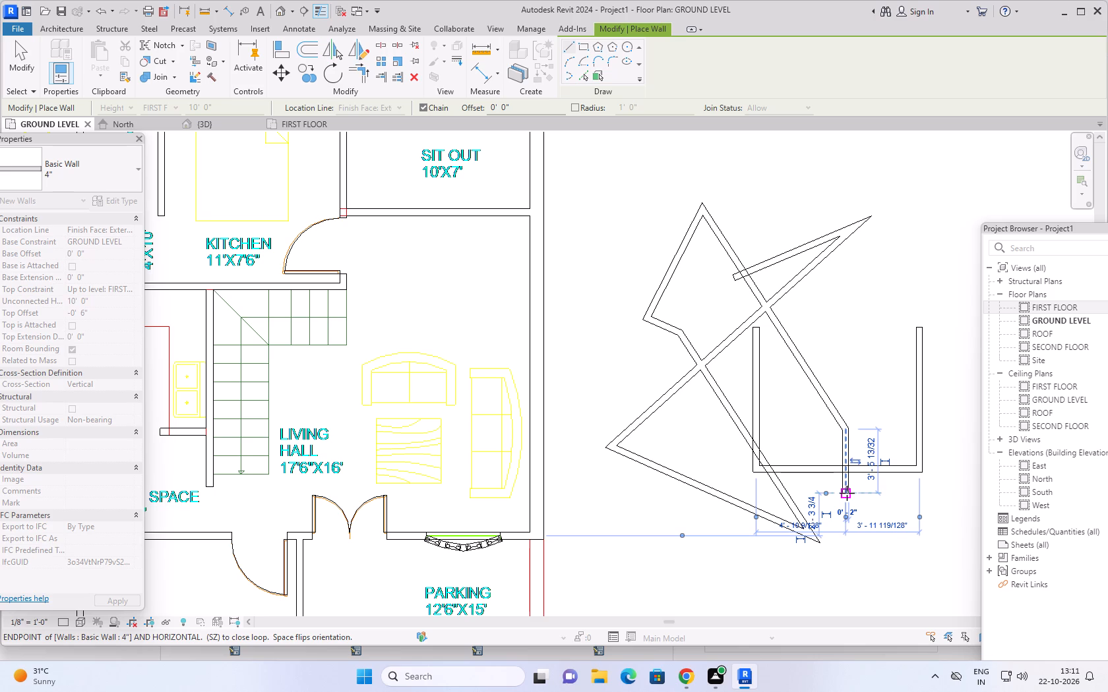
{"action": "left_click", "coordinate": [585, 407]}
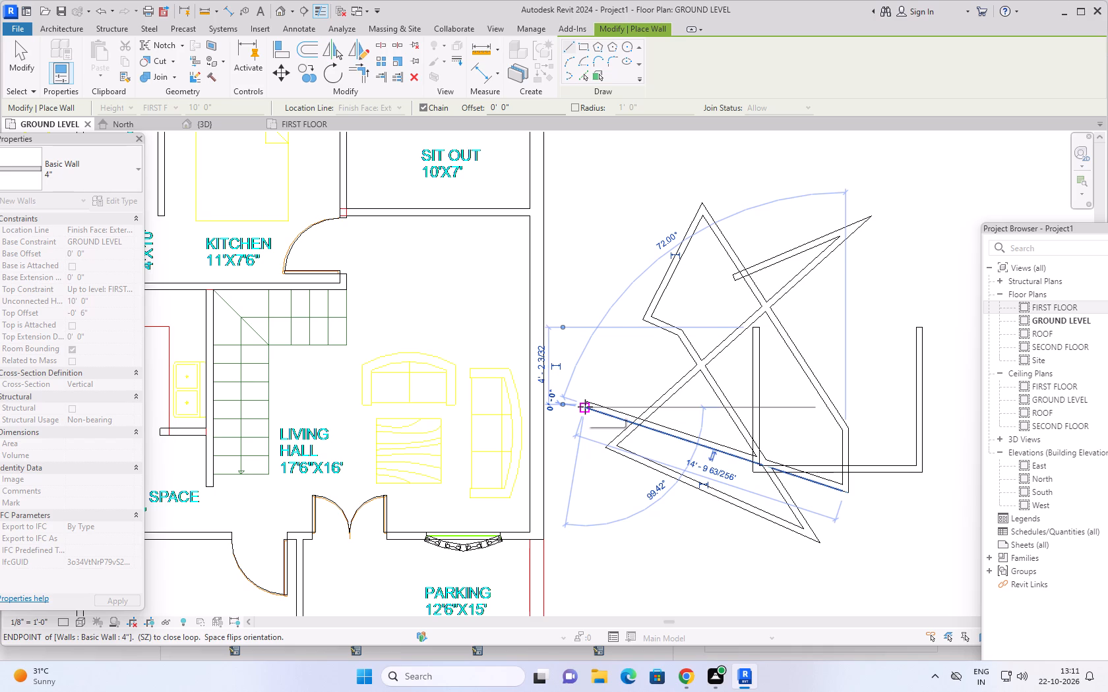
Undo the whole chain of sloping walls and the last wall of the U-shape, back to the L-shaped pair of walls.
{"action": "key", "text": "ctrl+z"}
{"action": "key", "text": "ctrl+z"}
{"action": "key", "text": "ctrl+z"}
{"action": "key", "text": "ctrl+z"}
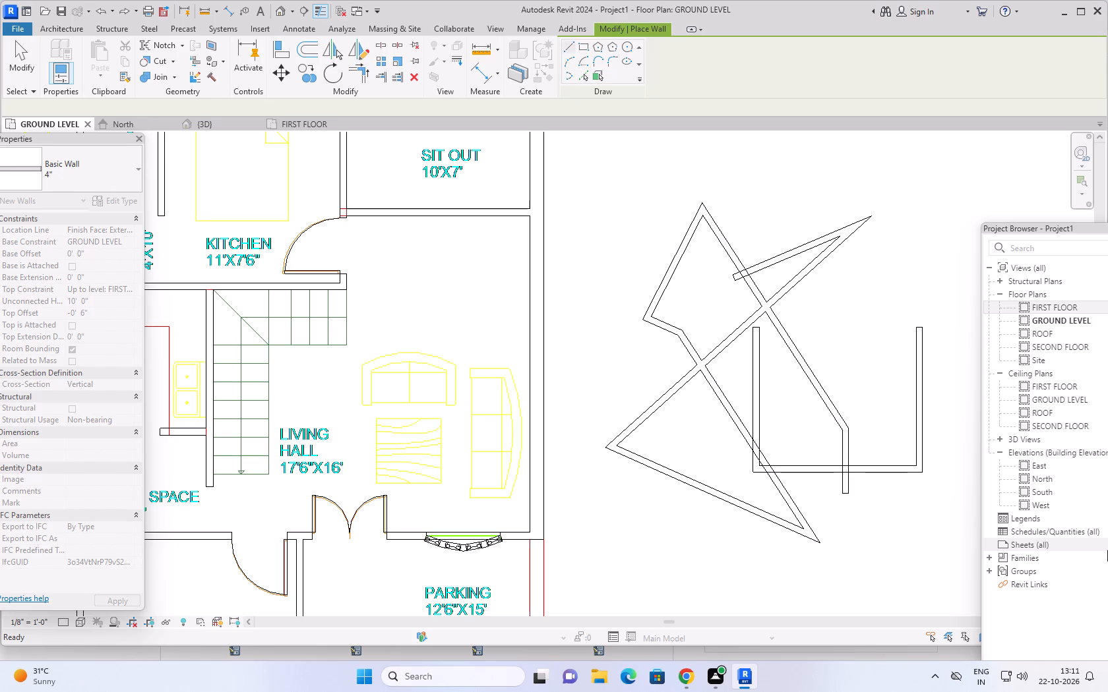
{"action": "key", "text": "ctrl+z"}
{"action": "key", "text": "ctrl+z"}
{"action": "key", "text": "ctrl+z"}
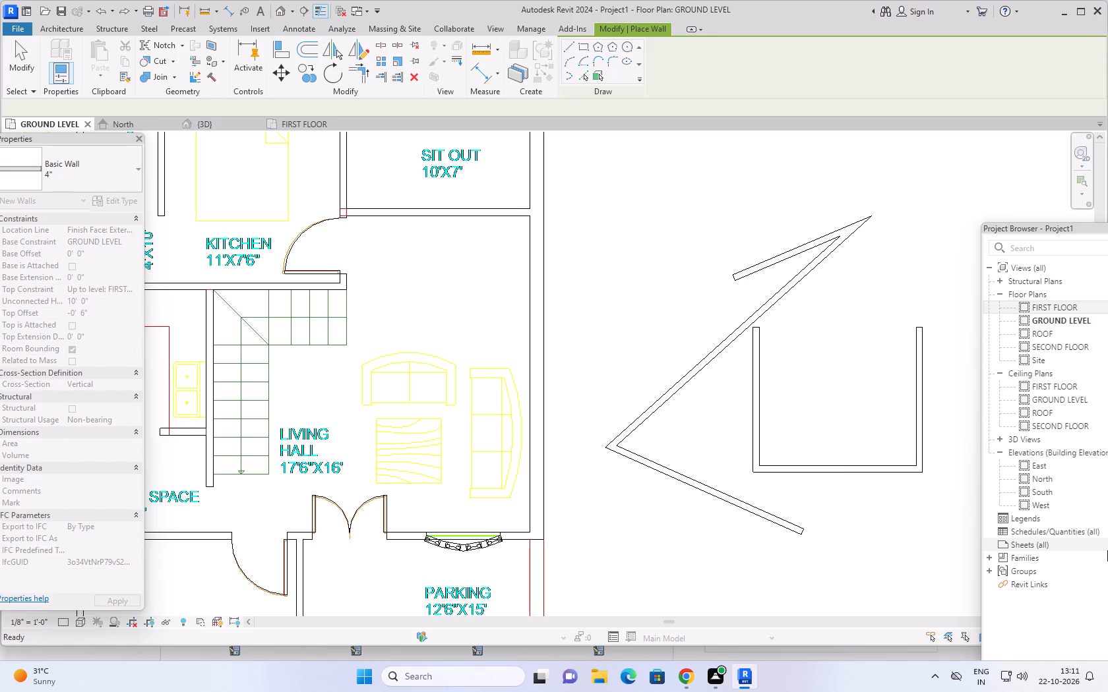
{"action": "key", "text": "ctrl+z"}
{"action": "key", "text": "ctrl+z"}
{"action": "key", "text": "ctrl+z"}
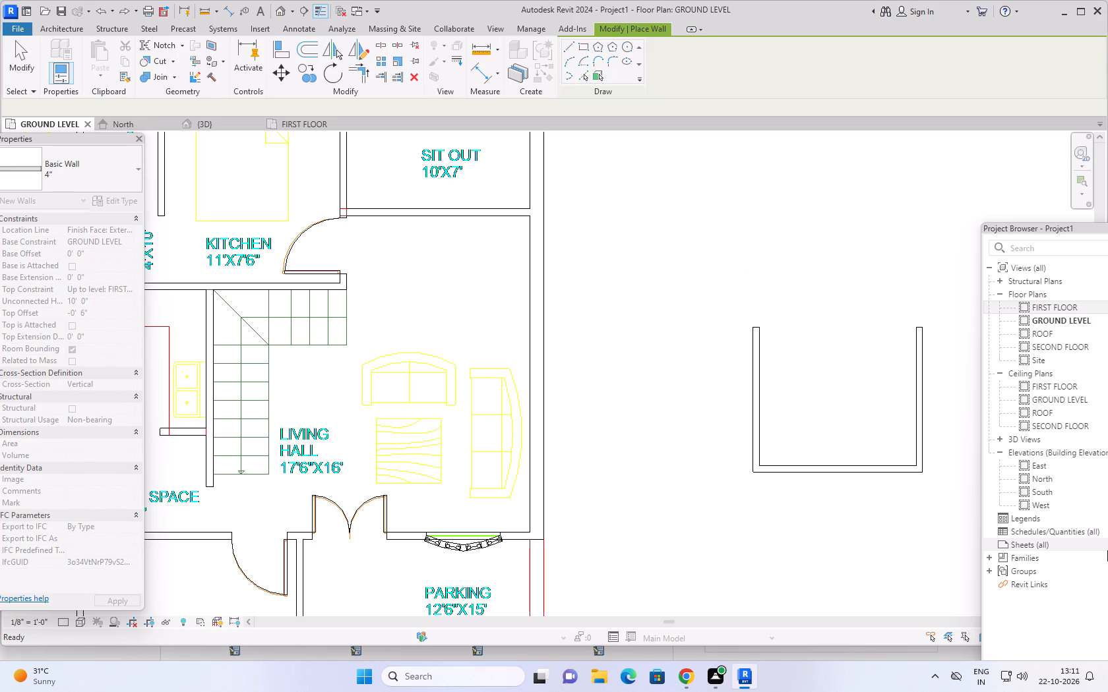
{"action": "key", "text": "ctrl+z"}
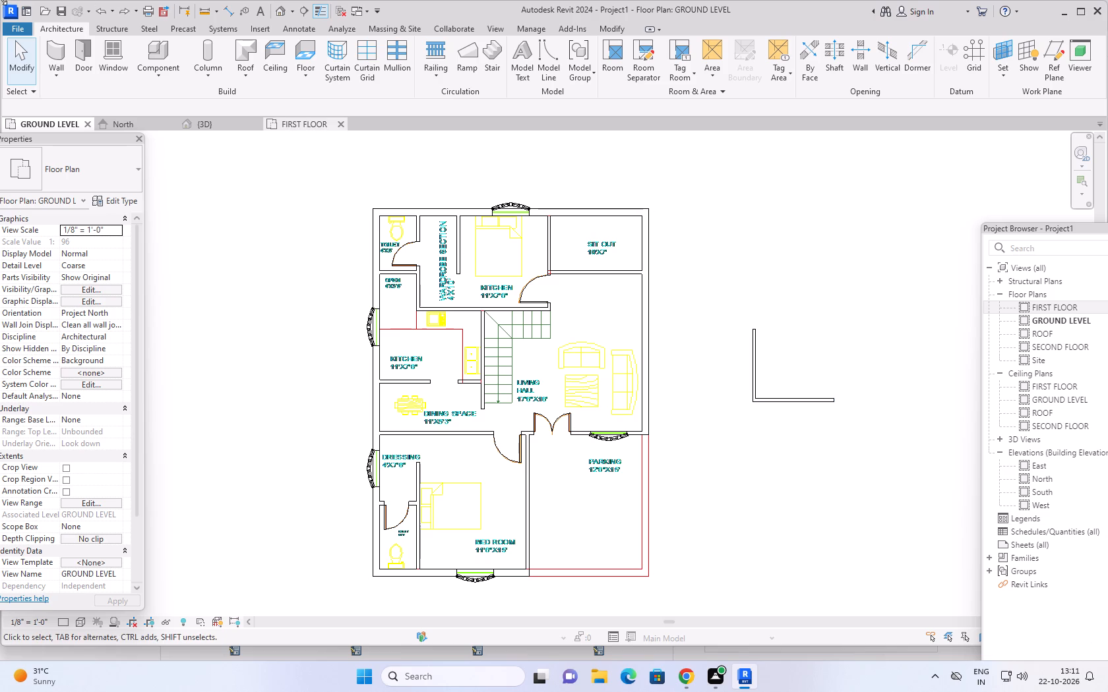
Draw four chained 4" basic walls around the L-shaped pair: one rising across its horizontal wall, a short rising one, and two descending ones.
{"action": "left_click", "coordinate": [55, 42]}
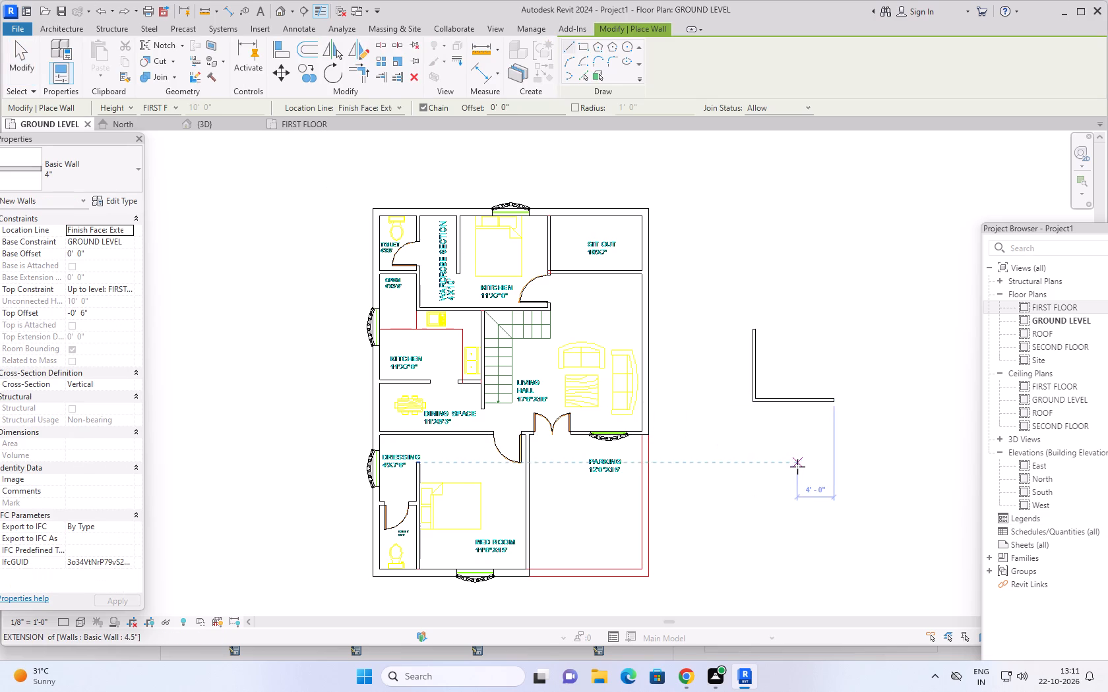
{"action": "left_click_drag", "start_coordinate": [797, 467], "coordinate": [804, 447]}
{"action": "left_click", "coordinate": [816, 339]}
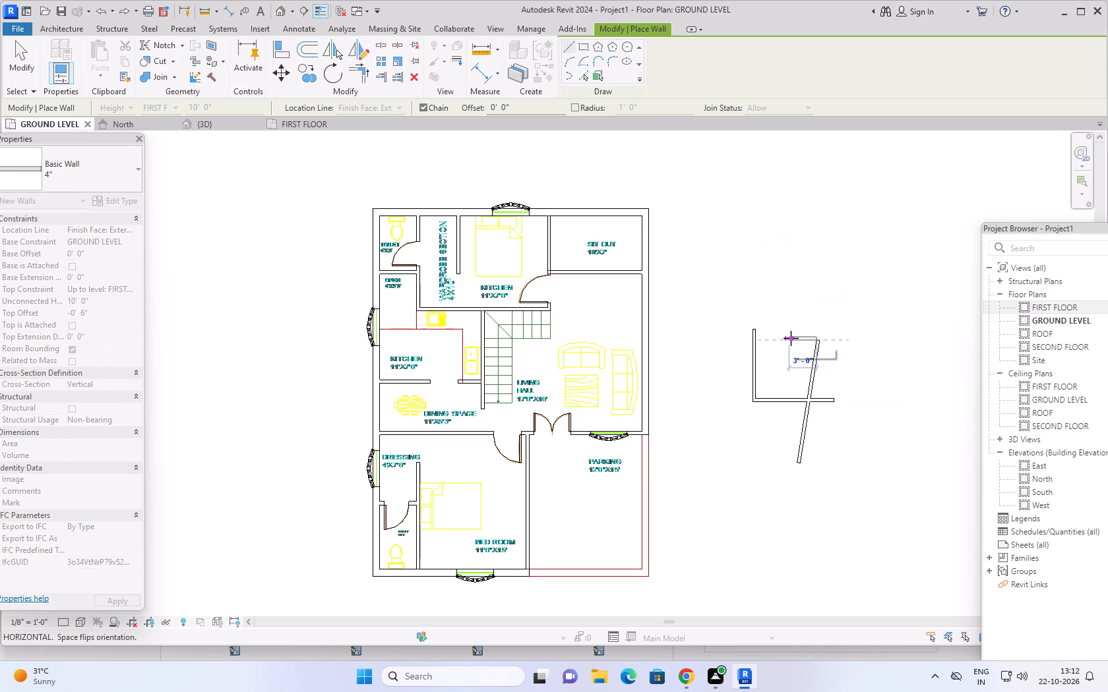
{"action": "left_click", "coordinate": [833, 291]}
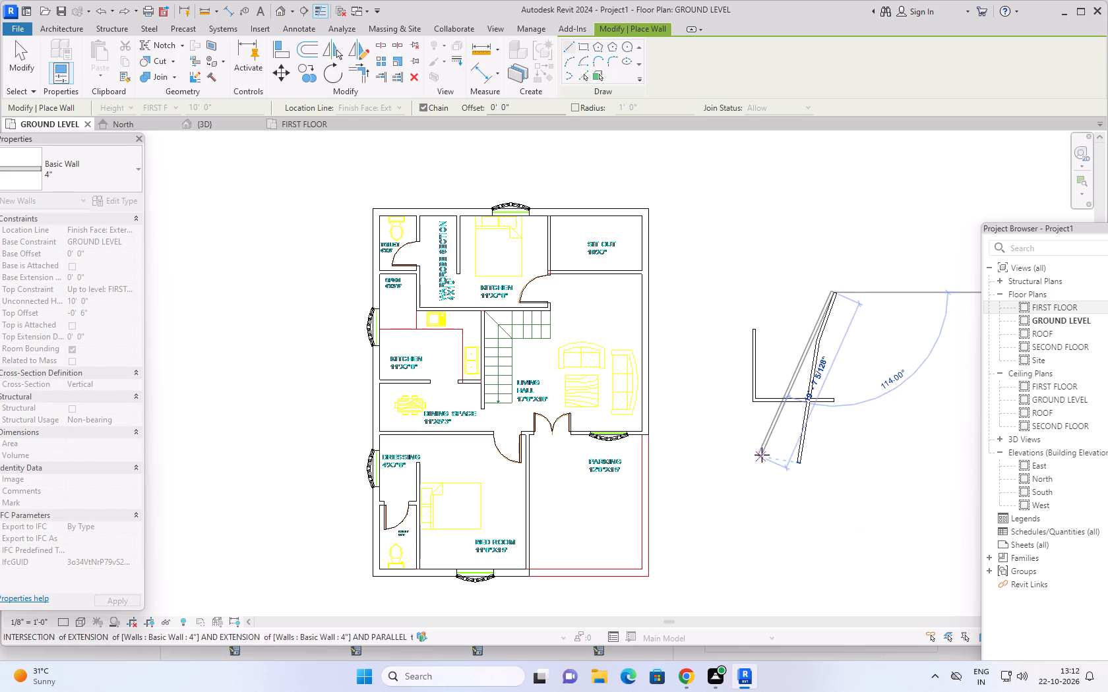
{"action": "left_click", "coordinate": [743, 355]}
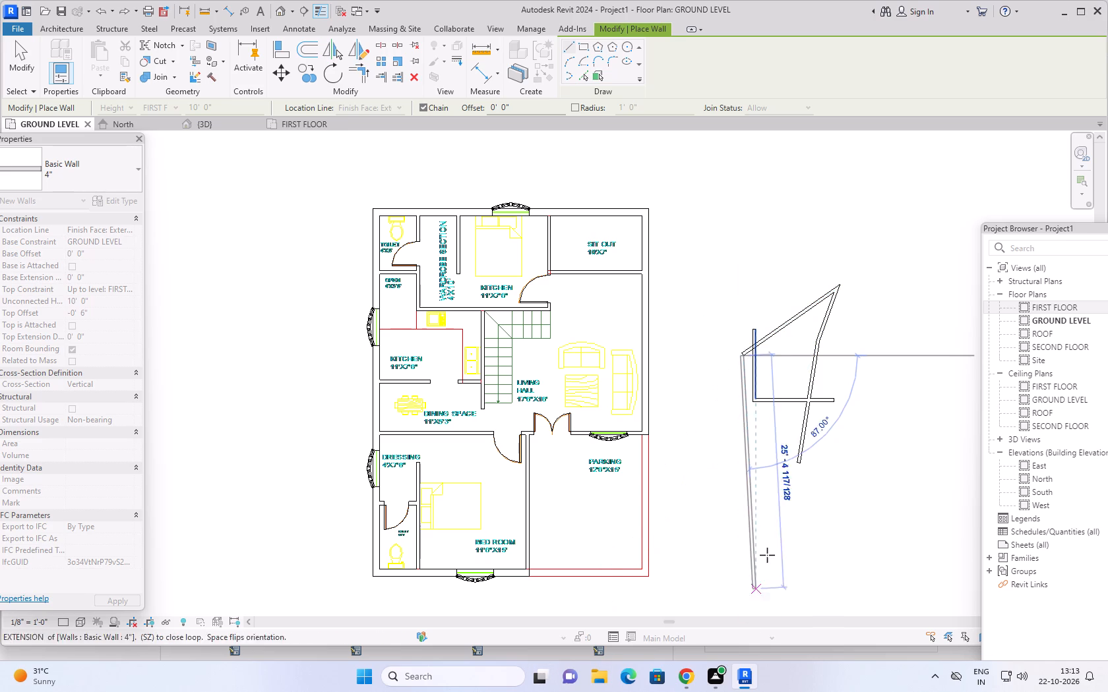
{"action": "left_click", "coordinate": [770, 550]}
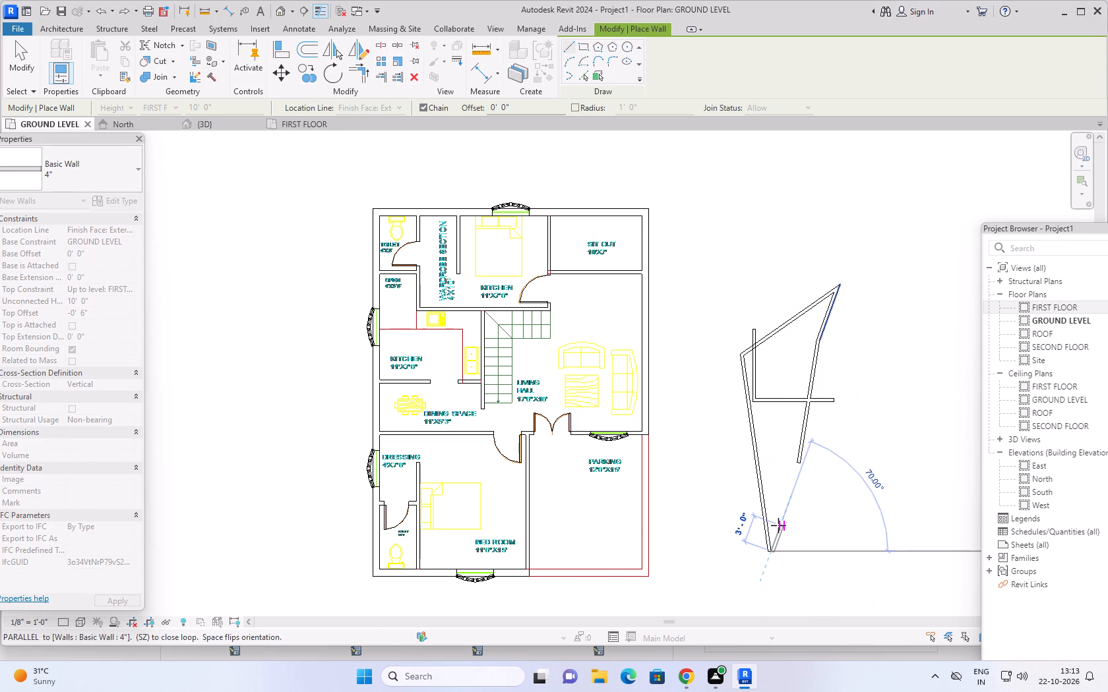
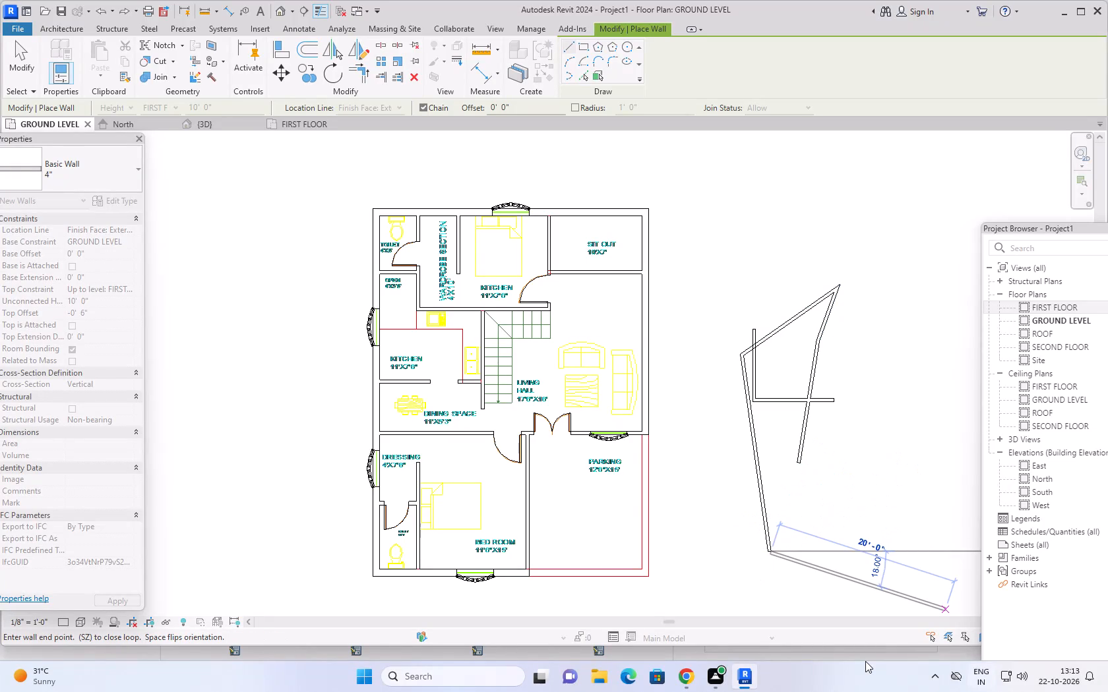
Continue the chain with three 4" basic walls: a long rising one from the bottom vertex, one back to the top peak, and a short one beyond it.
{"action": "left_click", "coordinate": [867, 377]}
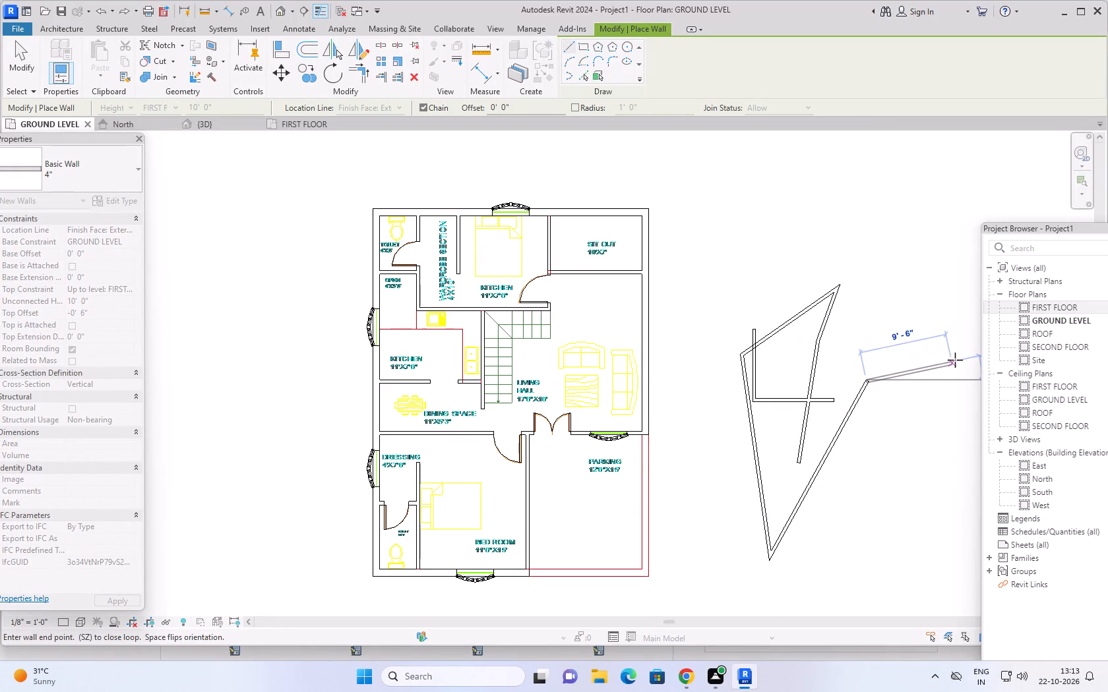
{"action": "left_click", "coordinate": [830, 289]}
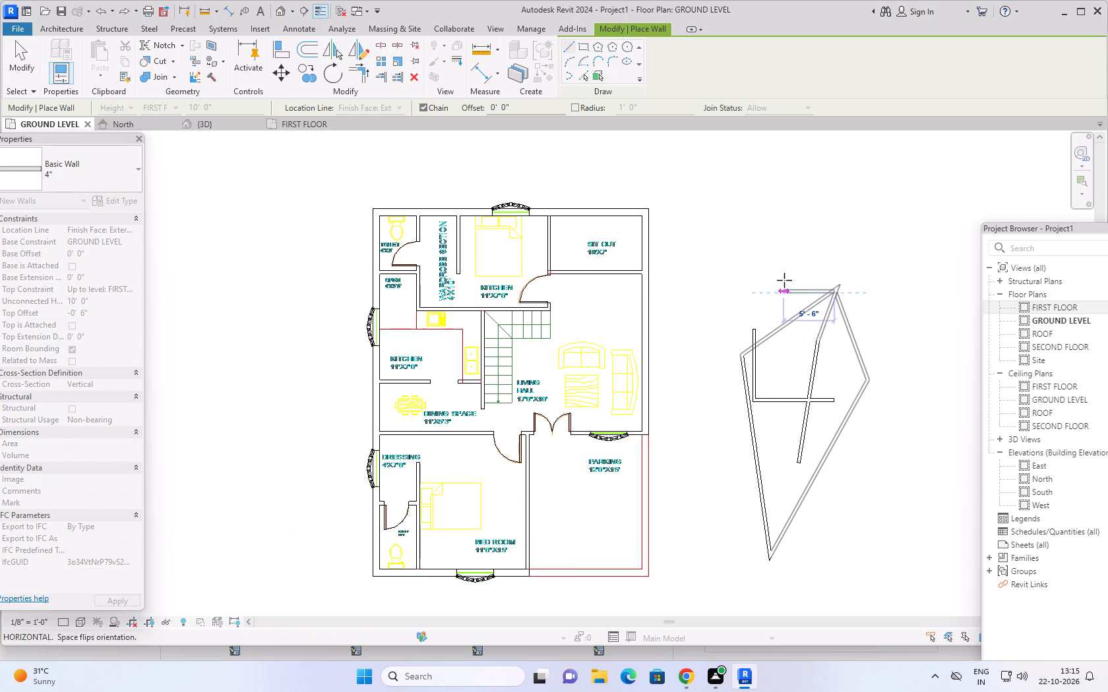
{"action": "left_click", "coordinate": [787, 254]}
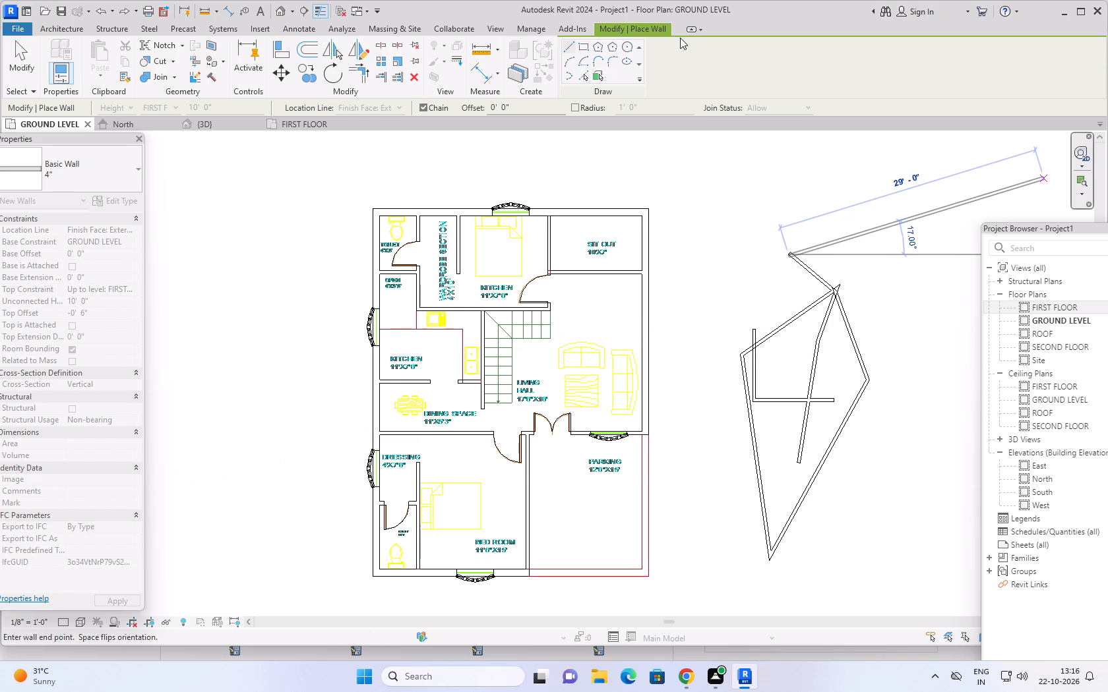
Undo the whole chain of sloping walls around the L-shaped pair, back to just the L-shaped pair of walls.
{"action": "key", "text": "ctrl+z"}
{"action": "key", "text": "ctrl+z"}
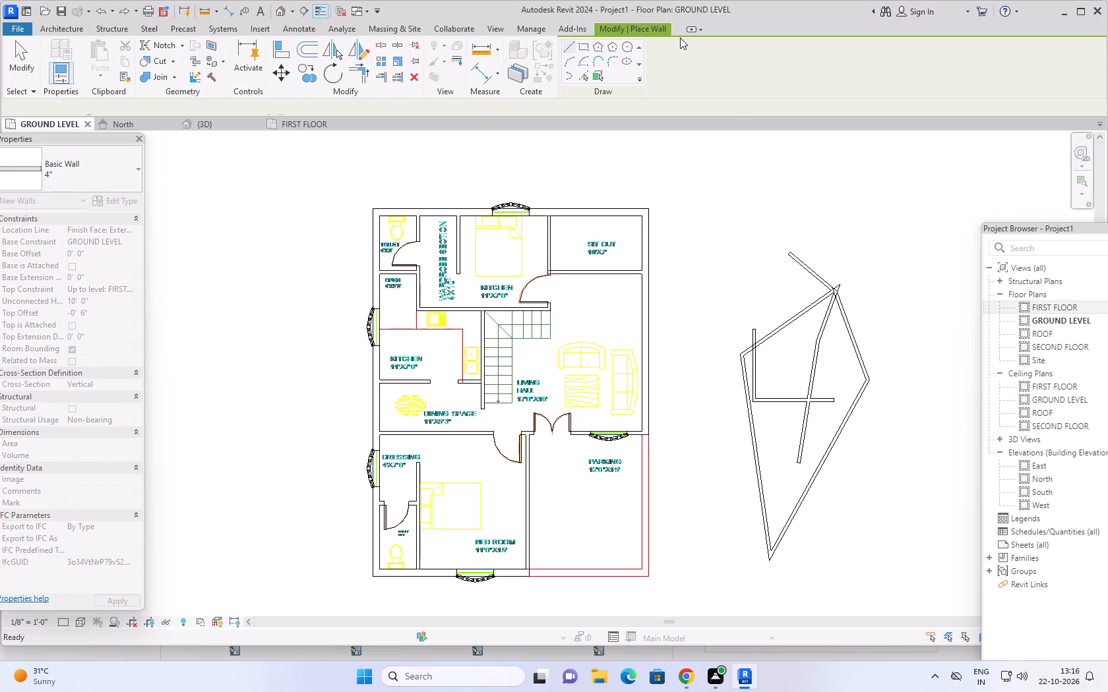
{"action": "key", "text": "ctrl+z"}
{"action": "key", "text": "ctrl+z"}
{"action": "key", "text": "ctrl+z"}
{"action": "key", "text": "ctrl+z"}
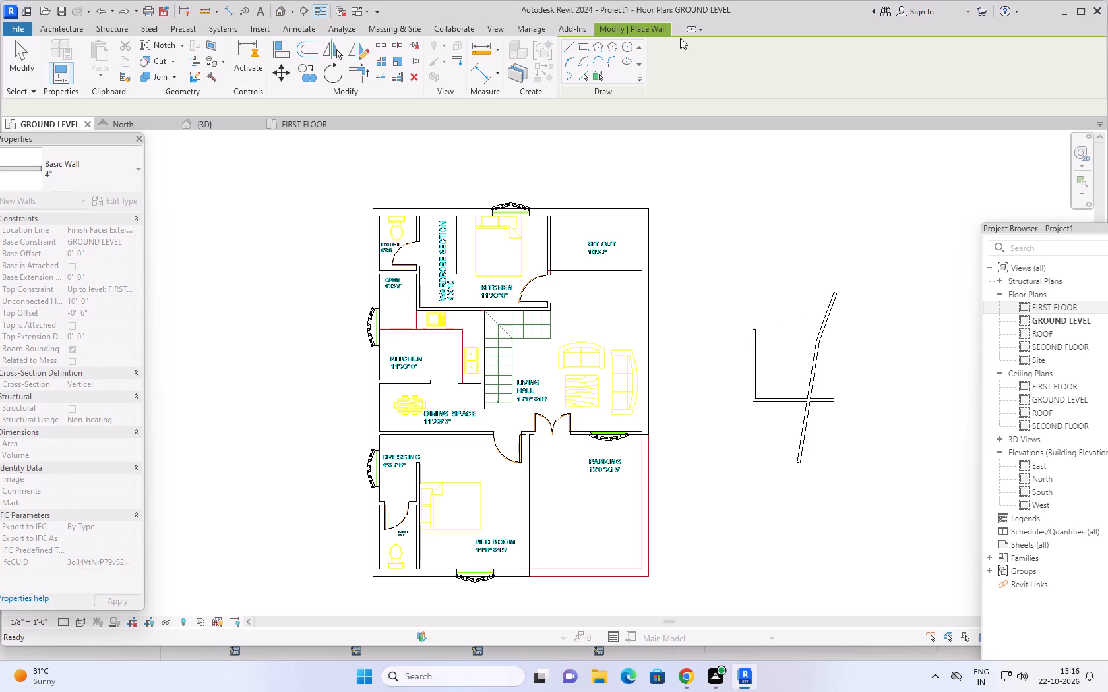
{"action": "key", "text": "ctrl+z"}
{"action": "key", "text": "ctrl+z"}
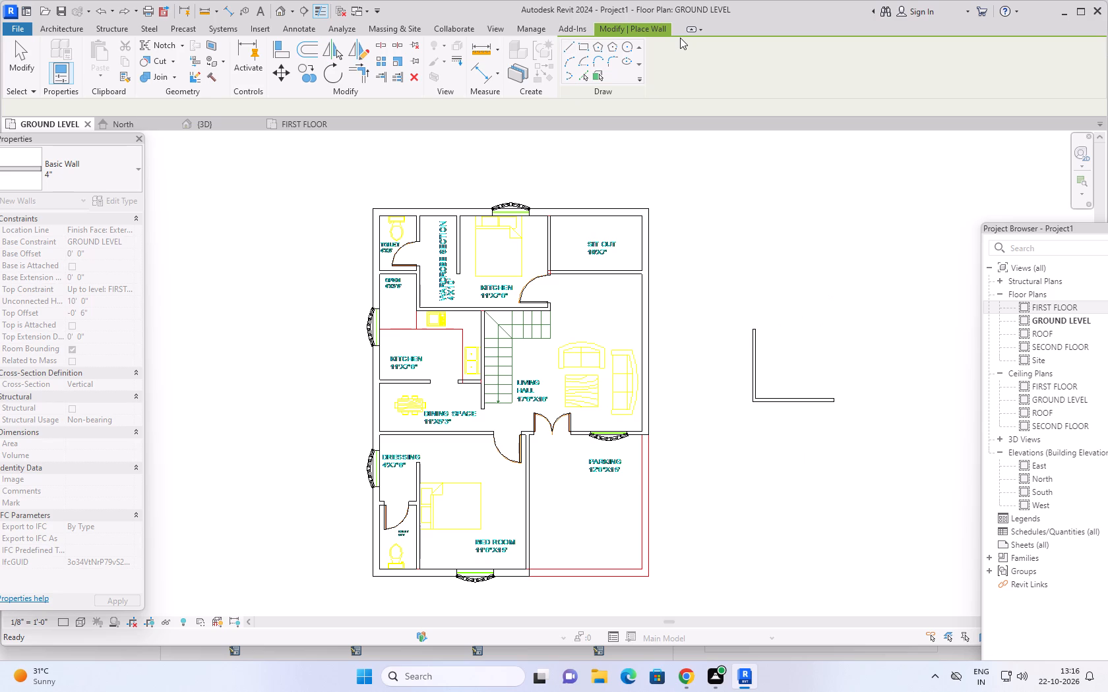
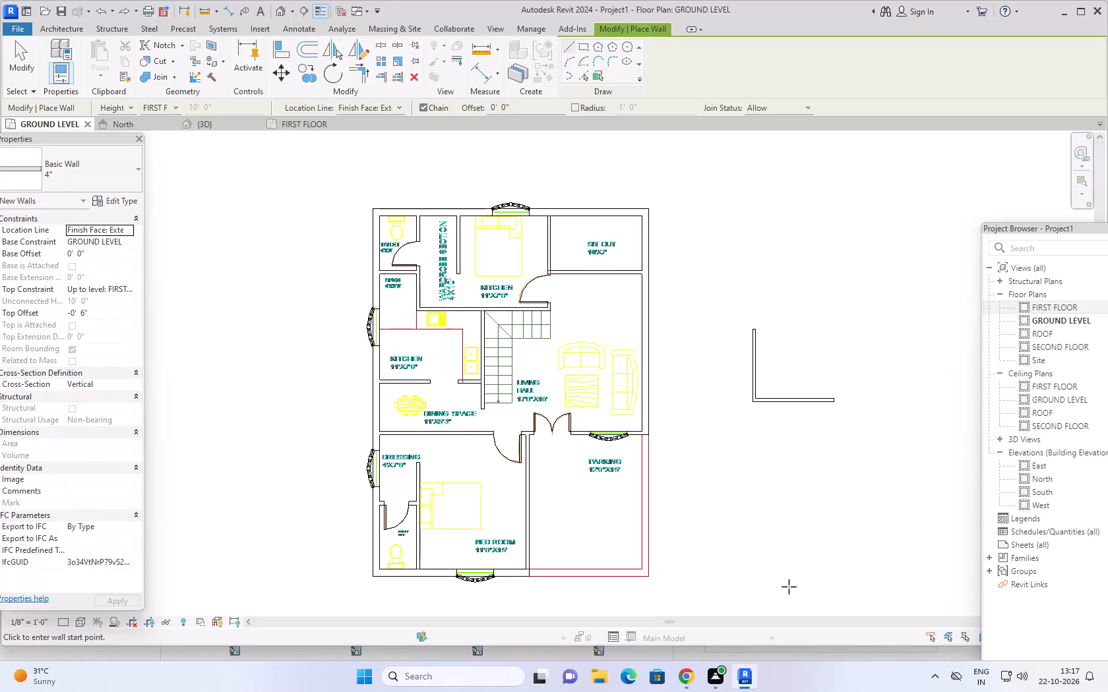
Draw three chained 4" basic walls around the L-shaped pair: a short descending one, a long one up to a peak, and one about 30' 6" sloping down.
{"action": "left_click", "coordinate": [848, 312]}
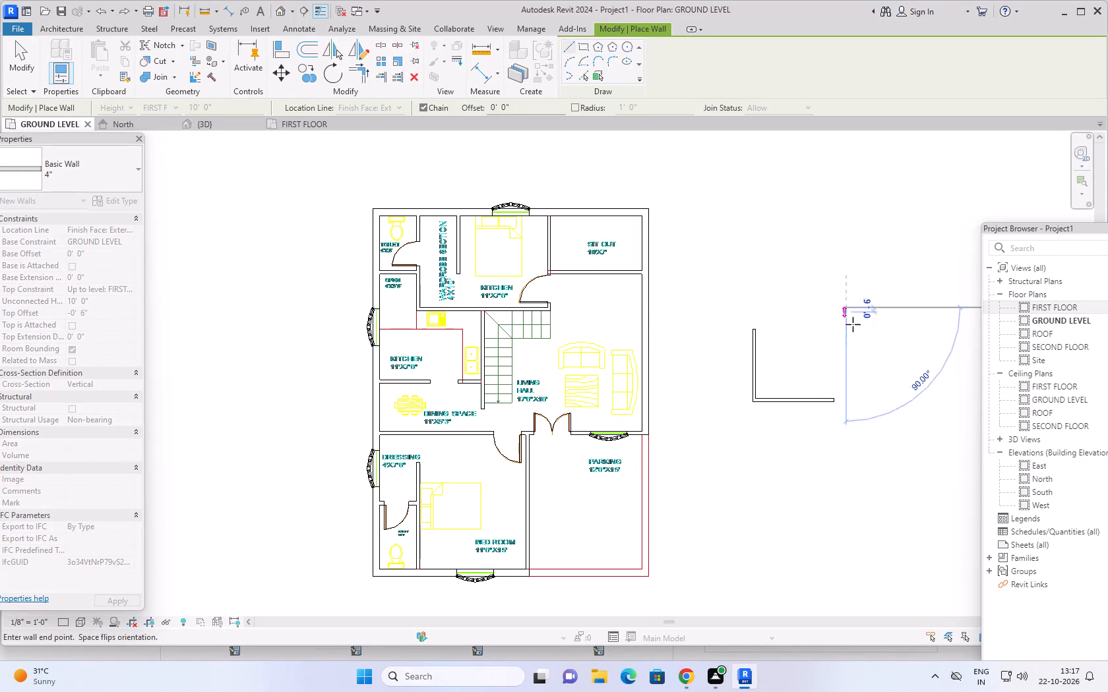
{"action": "left_click", "coordinate": [830, 407]}
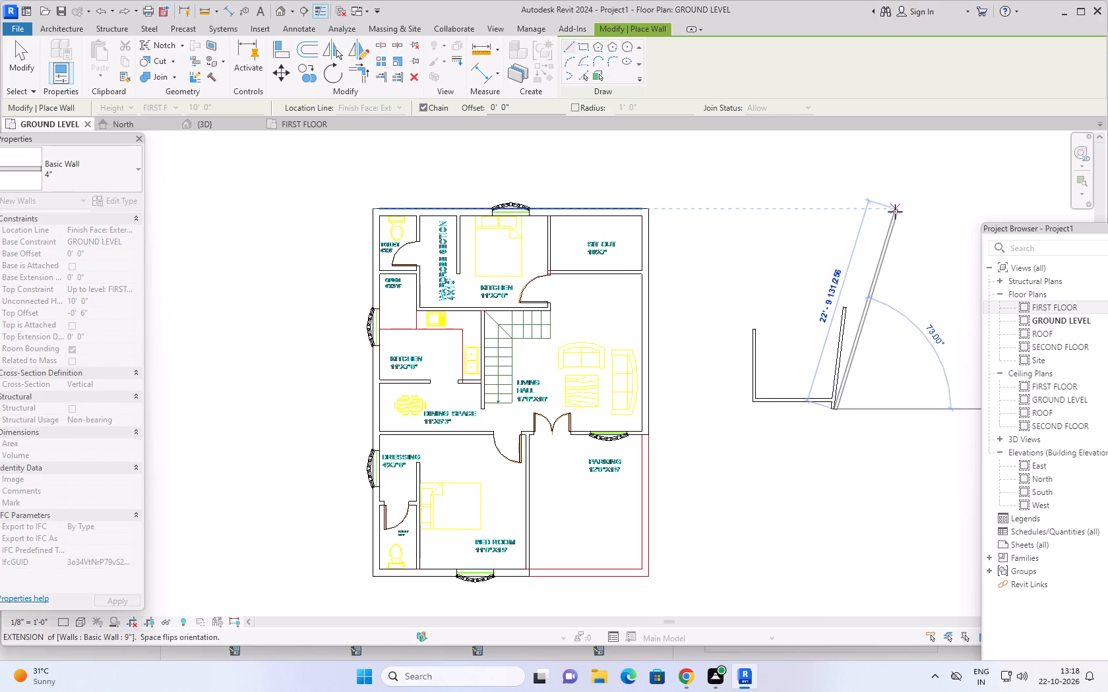
{"action": "left_click", "coordinate": [774, 185]}
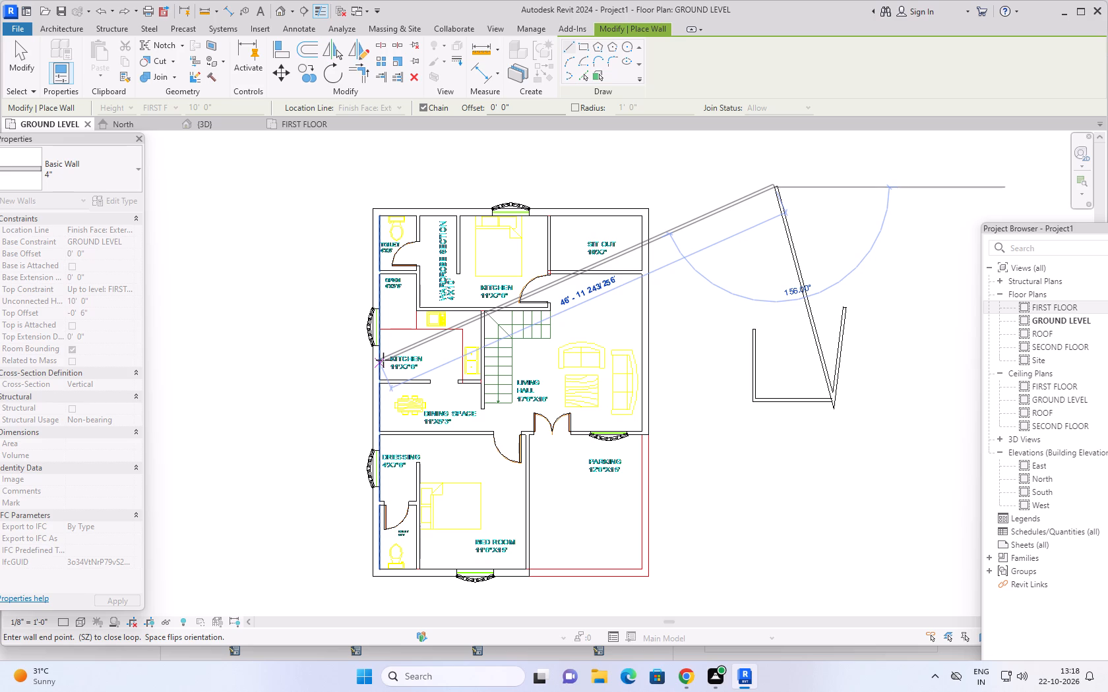
{"action": "left_click", "coordinate": [677, 449]}
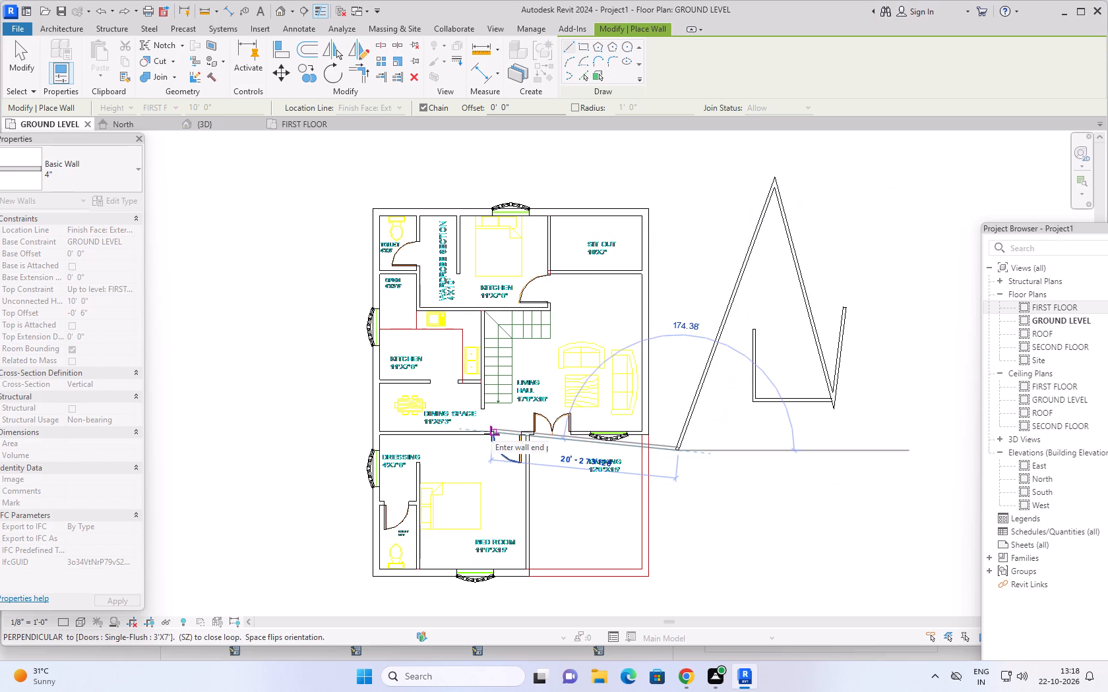
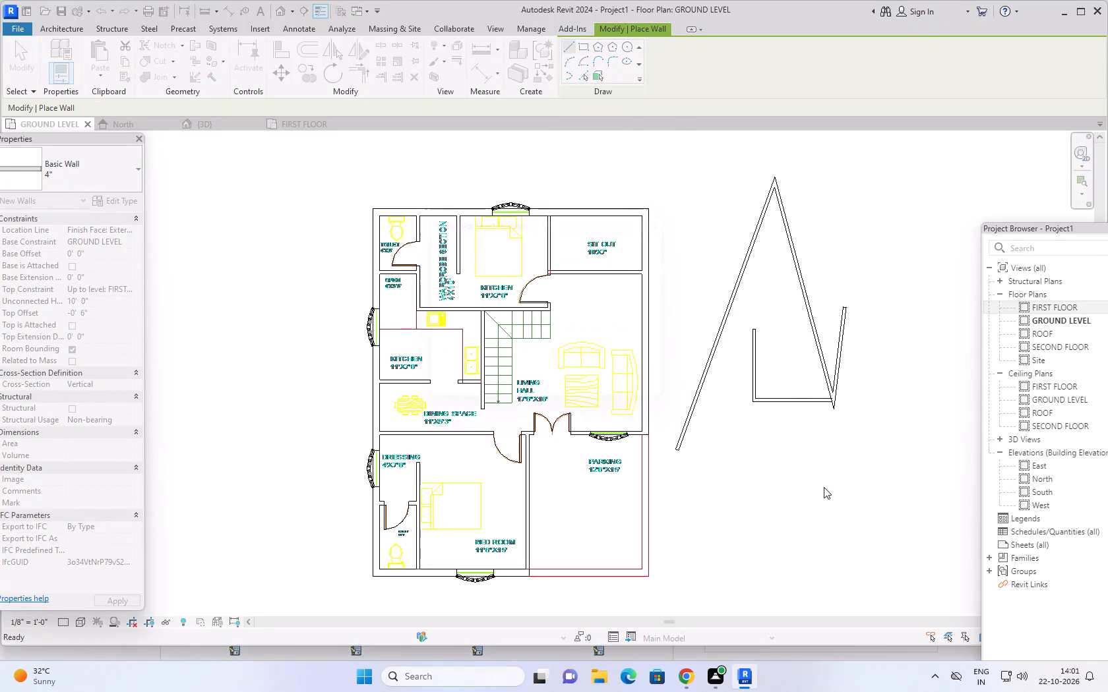
Delete all five 4" practice walls from the empty area beside the house plan.
{"action": "middle_click_drag", "start_coordinate": [813, 472], "coordinate": [739, 482]}
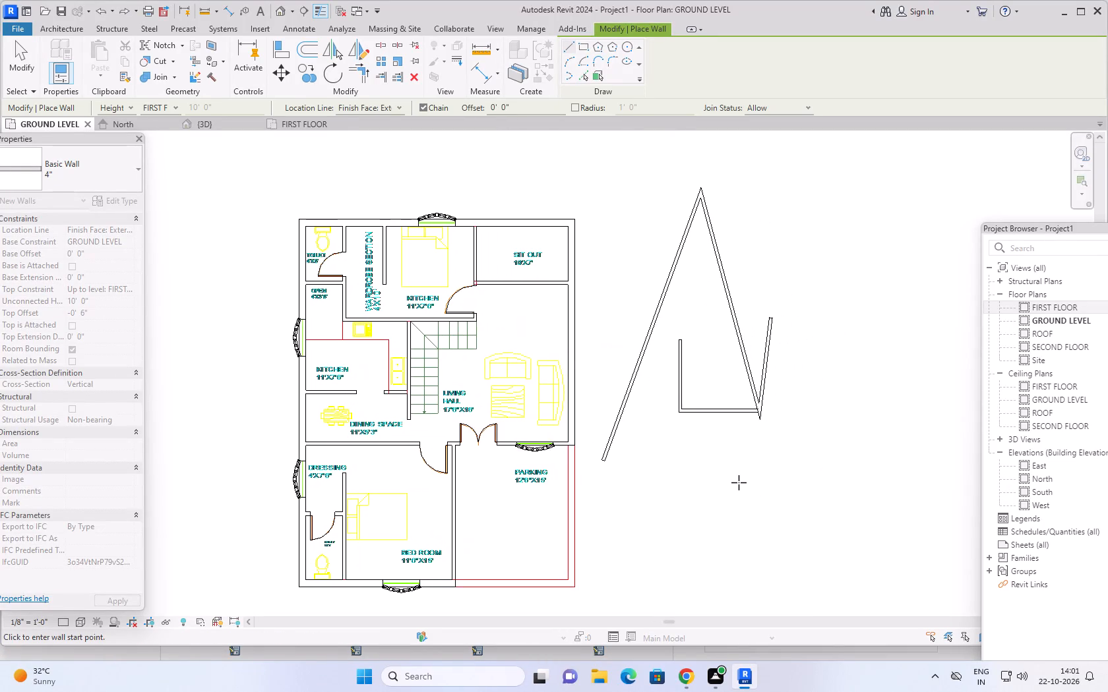
{"action": "scroll", "coordinate": [739, 482], "scroll_direction": "down", "scroll_amount": 1}
{"action": "middle_click_drag", "start_coordinate": [783, 449], "coordinate": [775, 449]}
{"action": "key", "text": "Escape"}
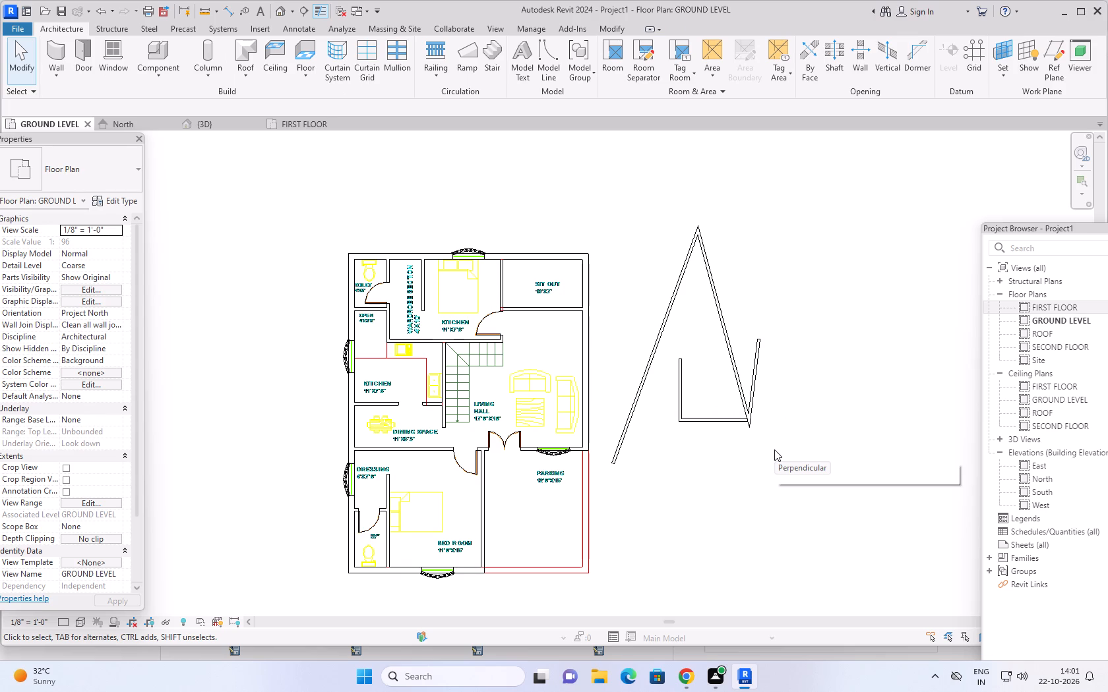
{"action": "left_click_drag", "start_coordinate": [804, 240], "coordinate": [694, 426]}
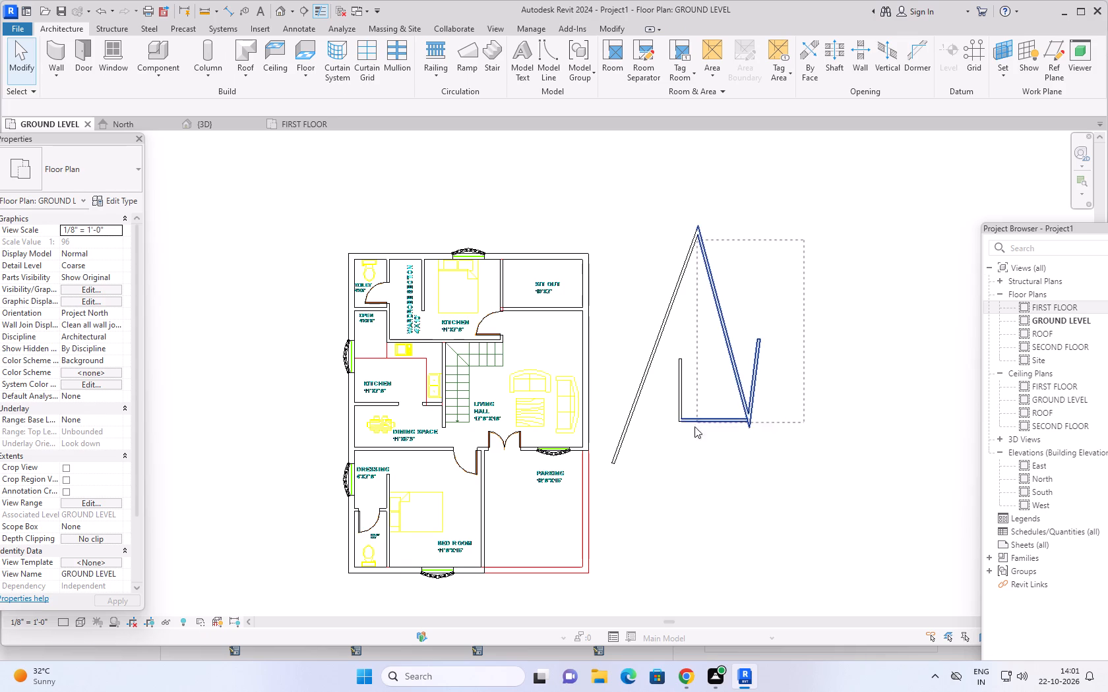
{"action": "left_click_drag", "start_coordinate": [694, 426], "coordinate": [654, 454]}
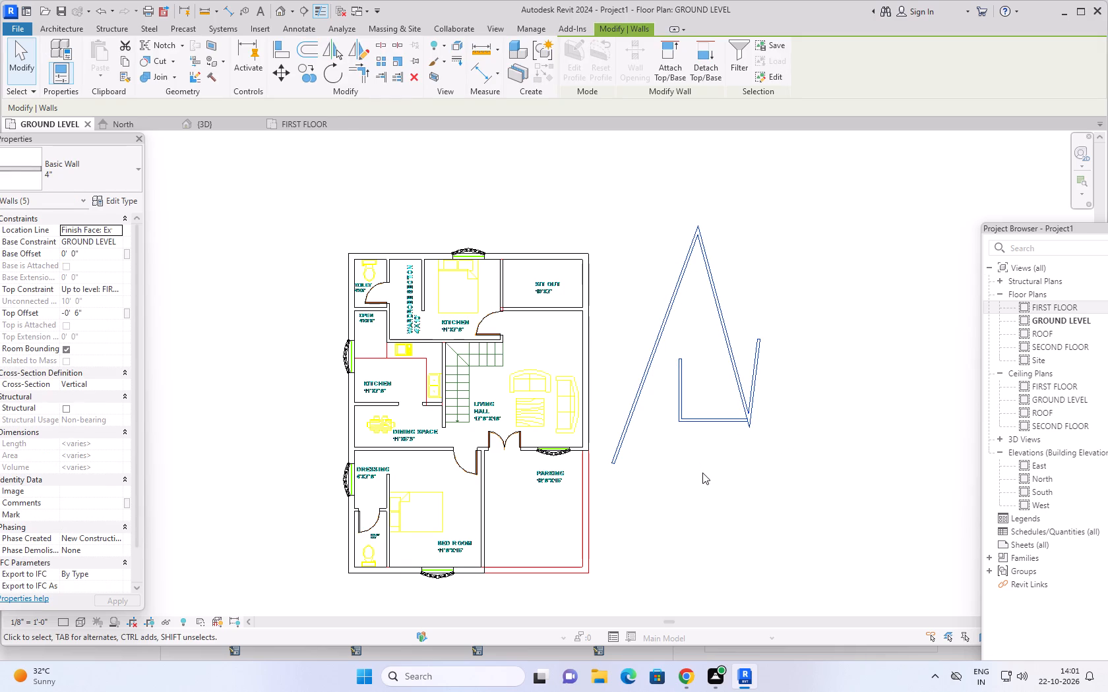
{"action": "key", "text": "Delete"}
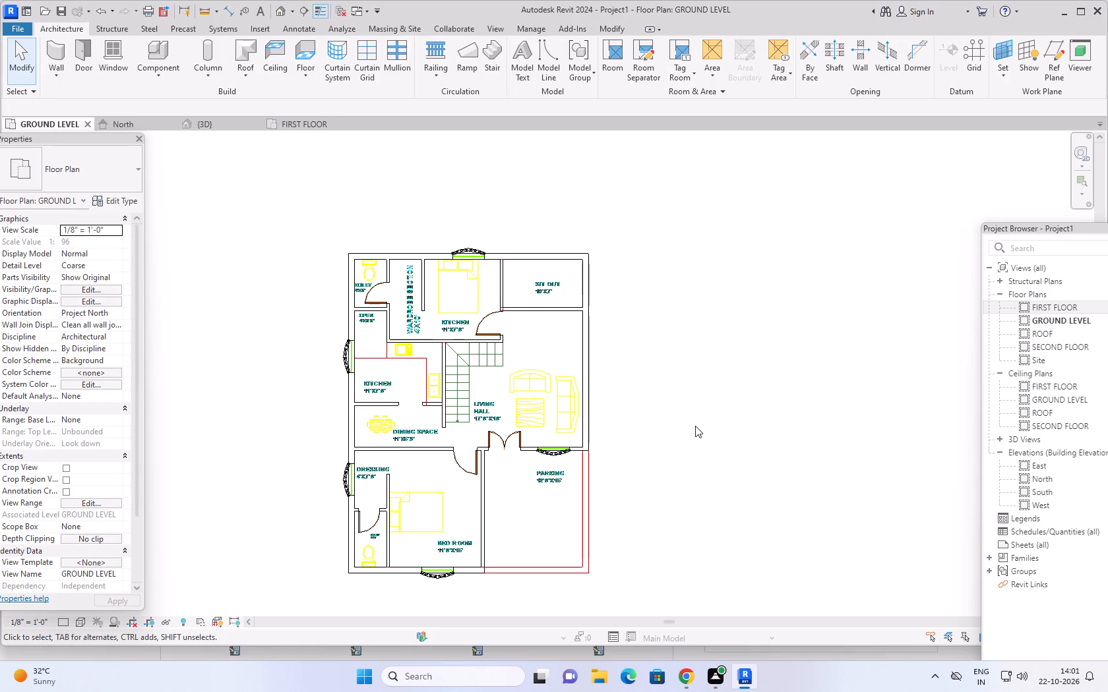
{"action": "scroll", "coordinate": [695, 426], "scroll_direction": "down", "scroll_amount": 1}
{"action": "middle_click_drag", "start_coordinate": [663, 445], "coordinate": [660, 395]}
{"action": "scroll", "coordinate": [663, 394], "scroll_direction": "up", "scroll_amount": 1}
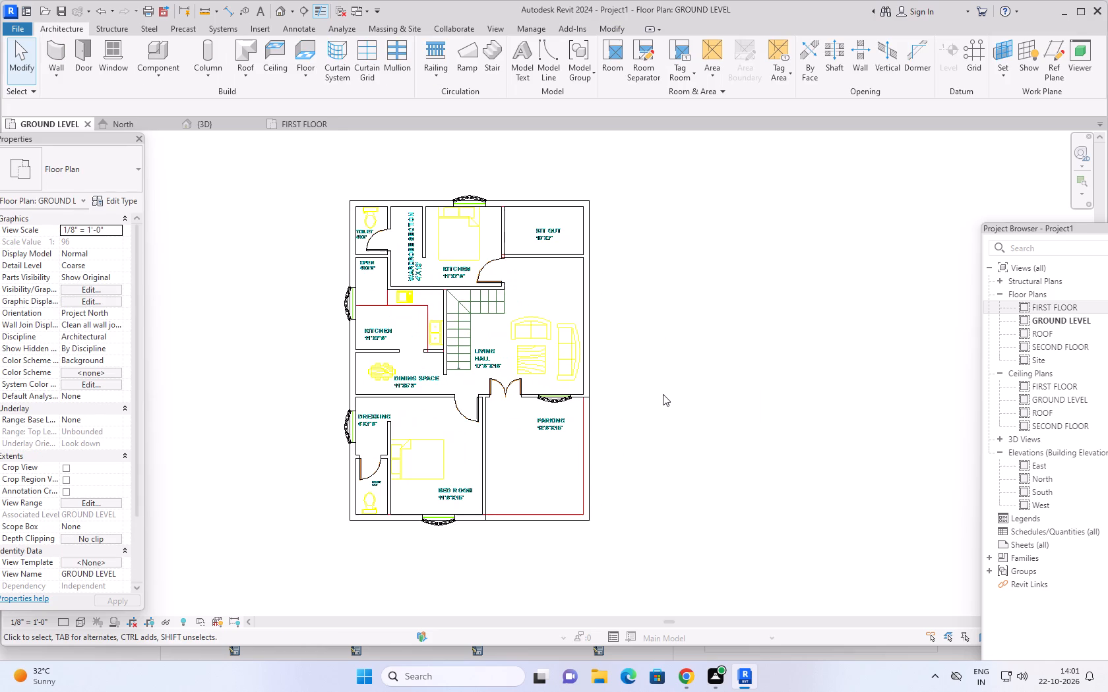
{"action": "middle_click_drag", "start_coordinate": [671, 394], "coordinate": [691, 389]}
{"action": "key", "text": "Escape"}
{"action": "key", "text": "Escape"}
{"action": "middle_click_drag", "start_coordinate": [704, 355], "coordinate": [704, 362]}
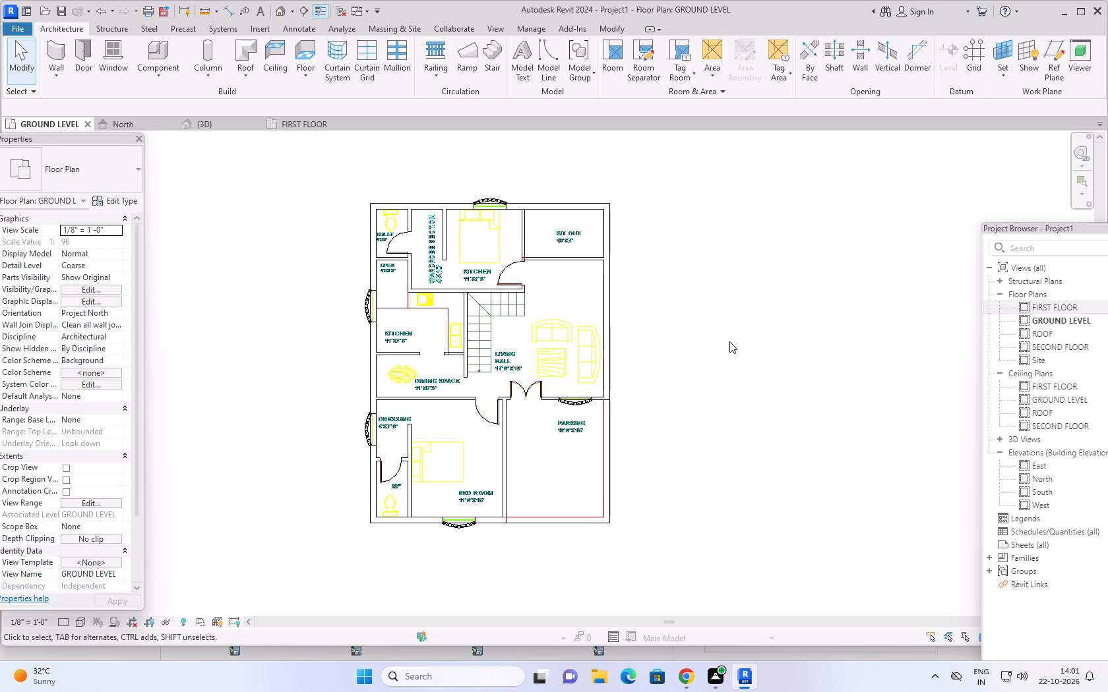
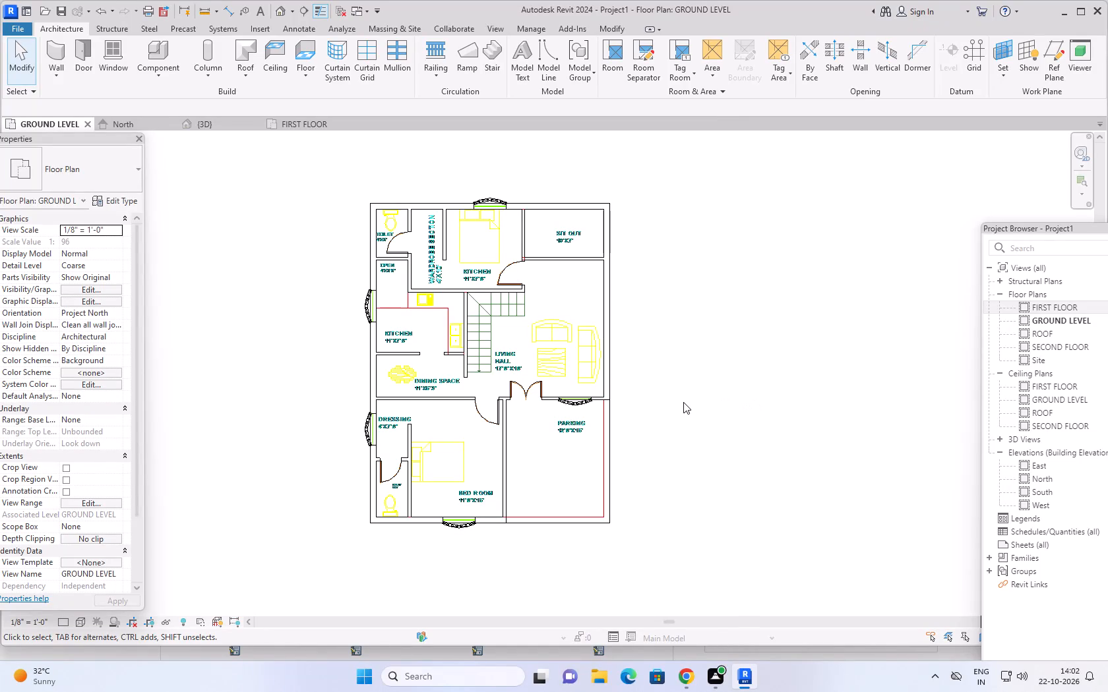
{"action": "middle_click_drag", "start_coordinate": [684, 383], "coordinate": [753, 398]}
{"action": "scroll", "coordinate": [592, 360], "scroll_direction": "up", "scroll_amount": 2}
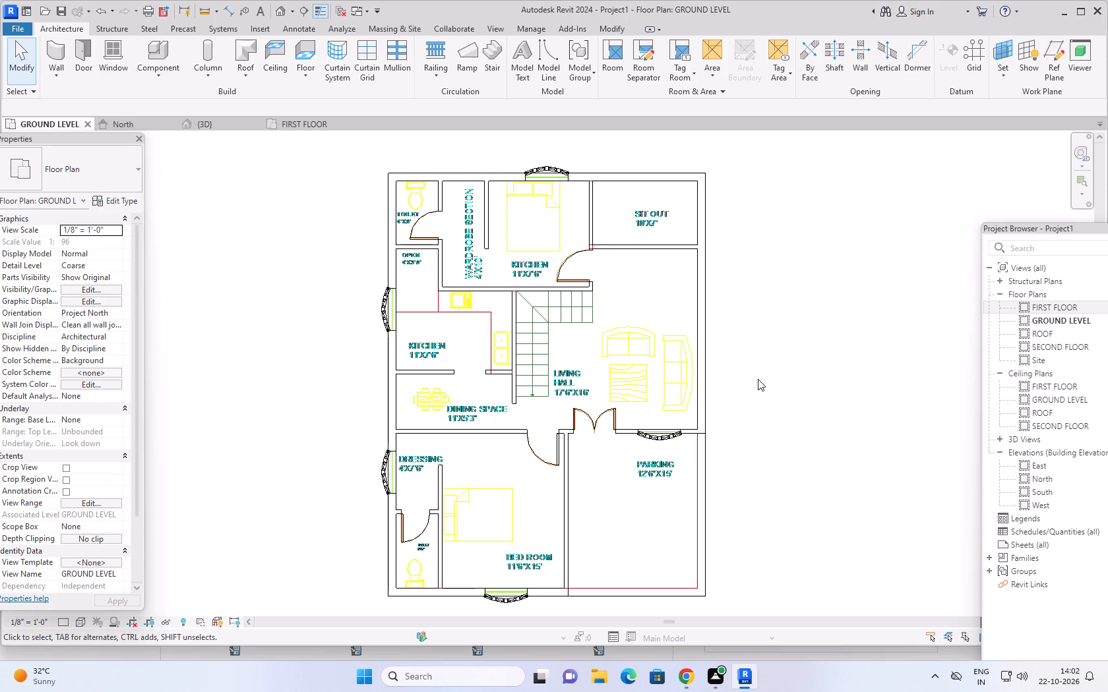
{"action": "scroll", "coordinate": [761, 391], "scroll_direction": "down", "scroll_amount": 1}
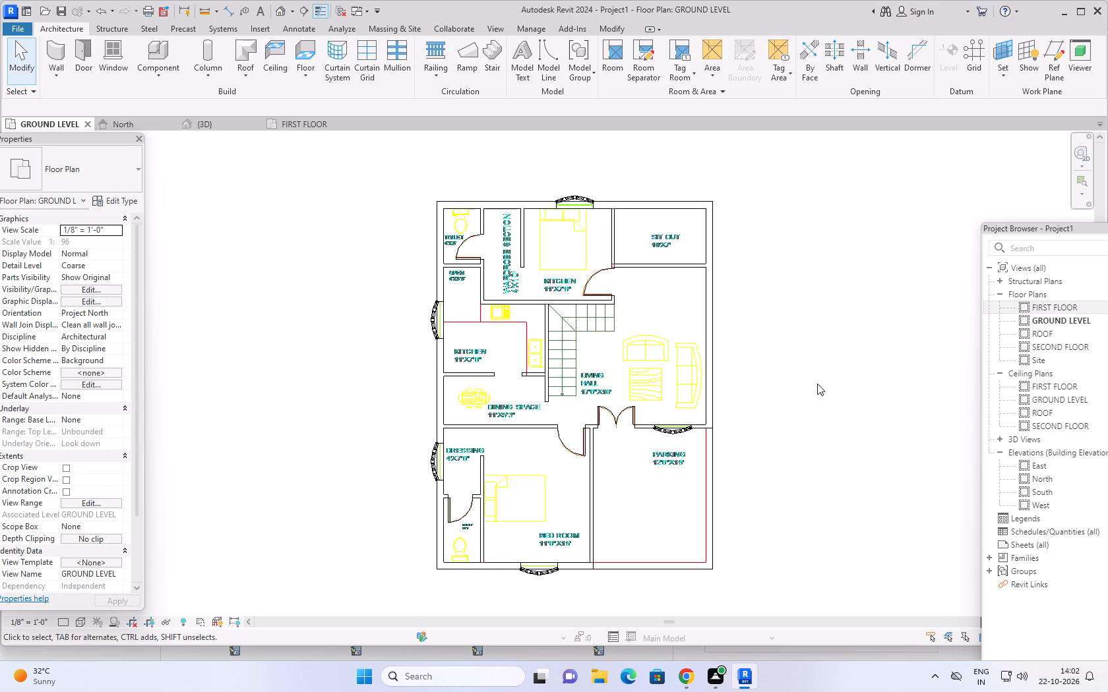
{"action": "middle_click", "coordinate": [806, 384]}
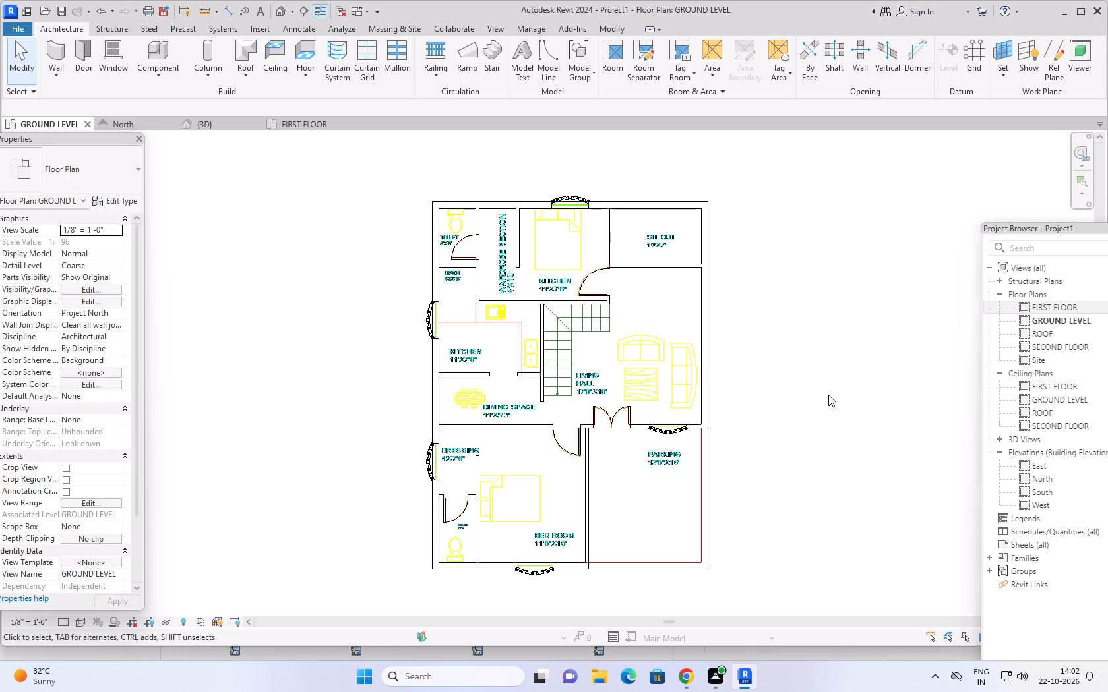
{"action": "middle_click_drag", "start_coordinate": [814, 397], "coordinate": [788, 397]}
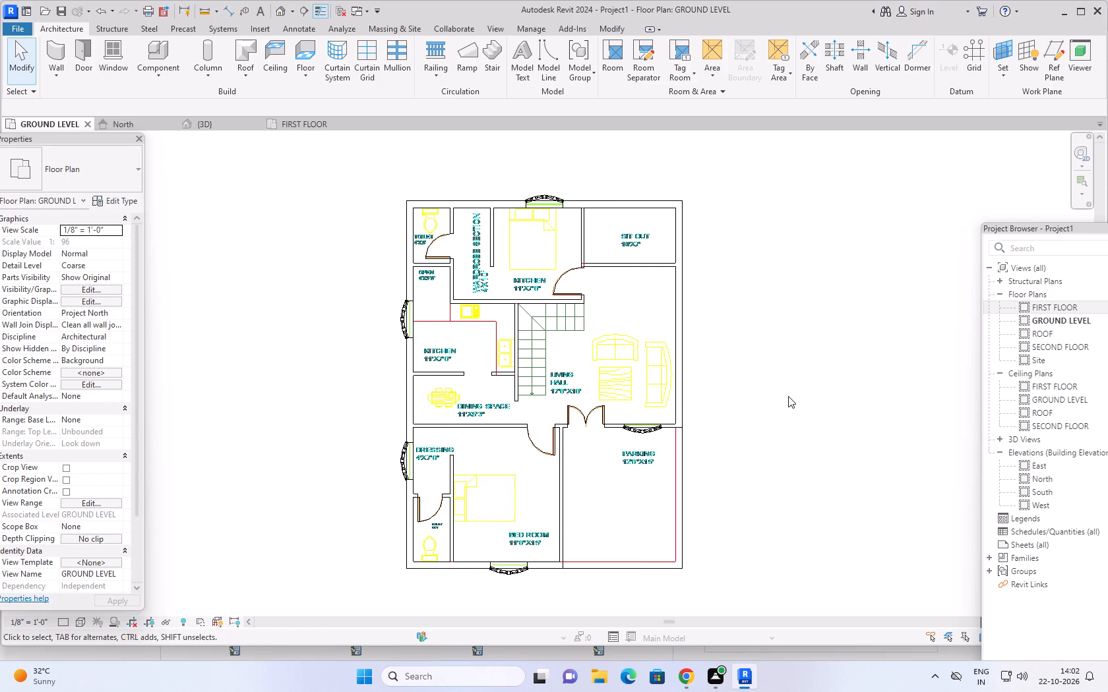
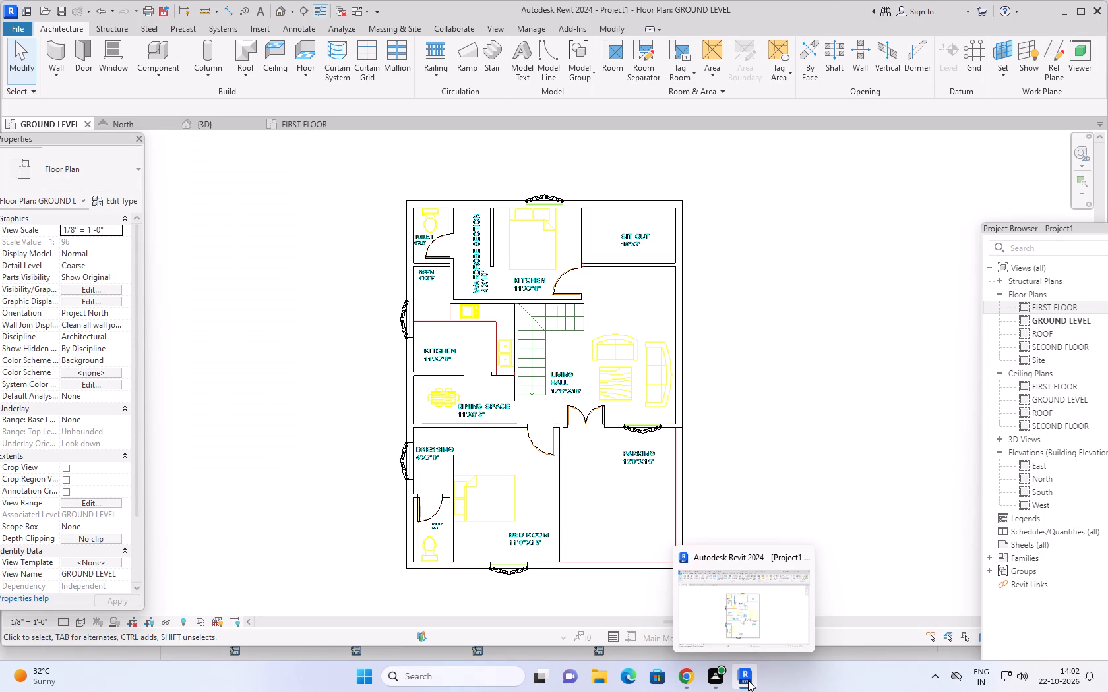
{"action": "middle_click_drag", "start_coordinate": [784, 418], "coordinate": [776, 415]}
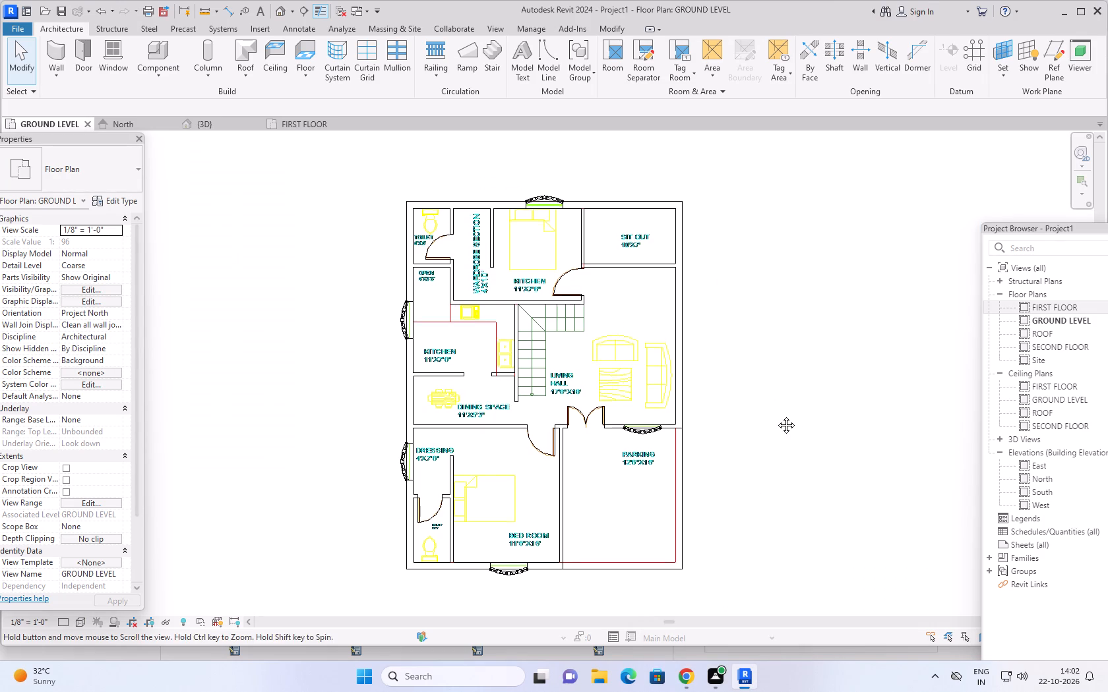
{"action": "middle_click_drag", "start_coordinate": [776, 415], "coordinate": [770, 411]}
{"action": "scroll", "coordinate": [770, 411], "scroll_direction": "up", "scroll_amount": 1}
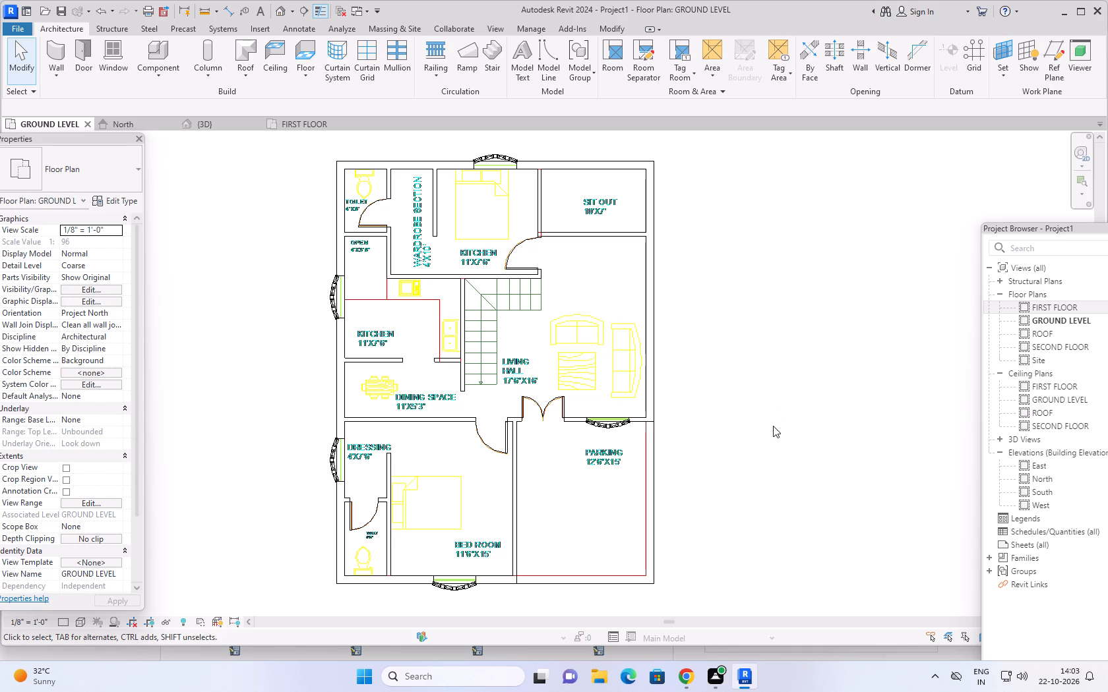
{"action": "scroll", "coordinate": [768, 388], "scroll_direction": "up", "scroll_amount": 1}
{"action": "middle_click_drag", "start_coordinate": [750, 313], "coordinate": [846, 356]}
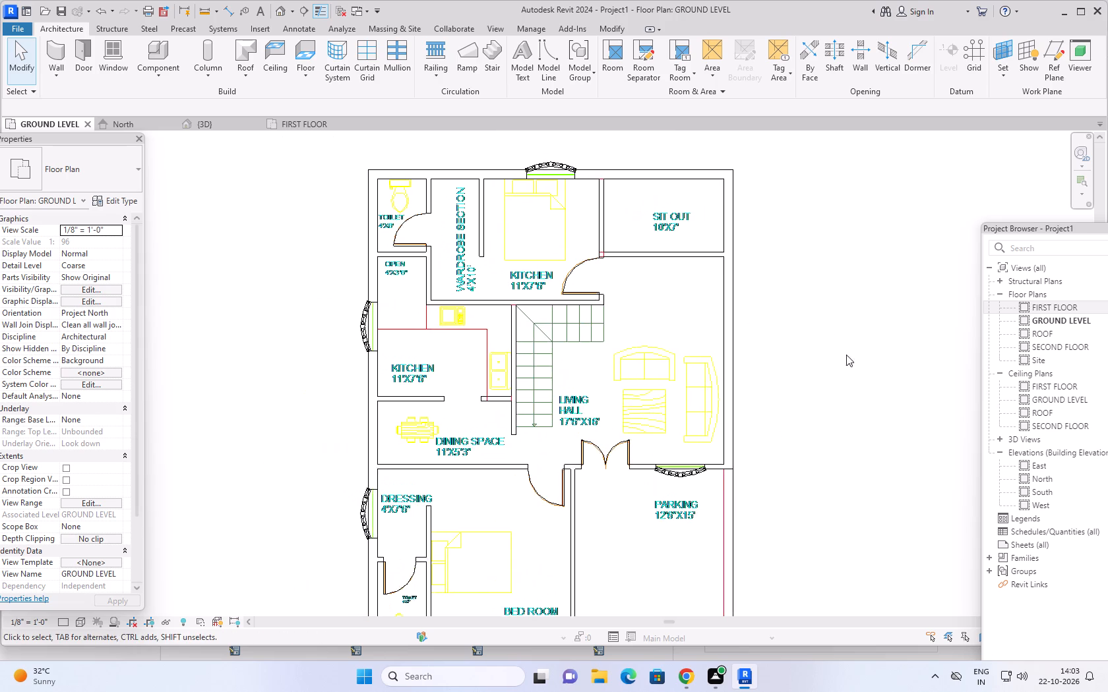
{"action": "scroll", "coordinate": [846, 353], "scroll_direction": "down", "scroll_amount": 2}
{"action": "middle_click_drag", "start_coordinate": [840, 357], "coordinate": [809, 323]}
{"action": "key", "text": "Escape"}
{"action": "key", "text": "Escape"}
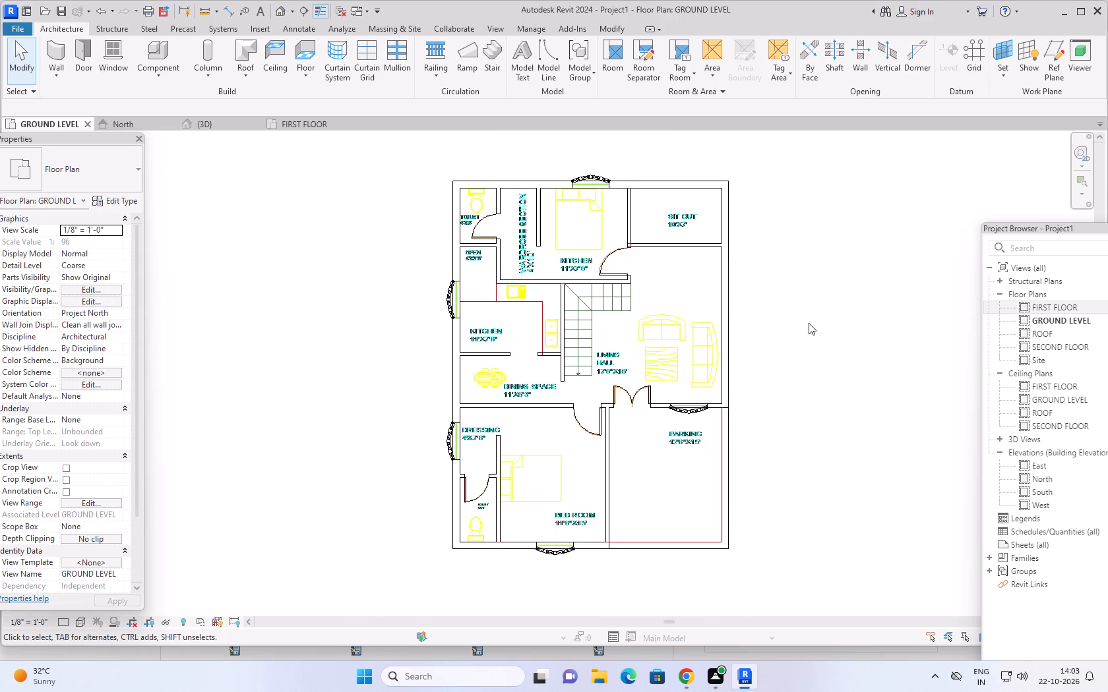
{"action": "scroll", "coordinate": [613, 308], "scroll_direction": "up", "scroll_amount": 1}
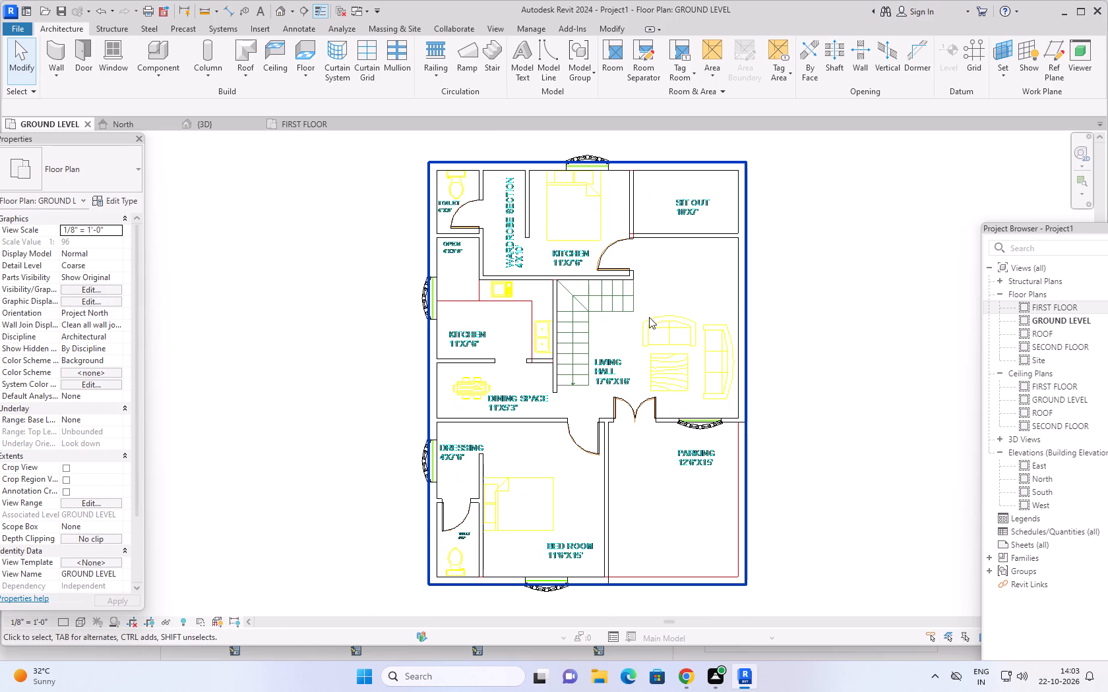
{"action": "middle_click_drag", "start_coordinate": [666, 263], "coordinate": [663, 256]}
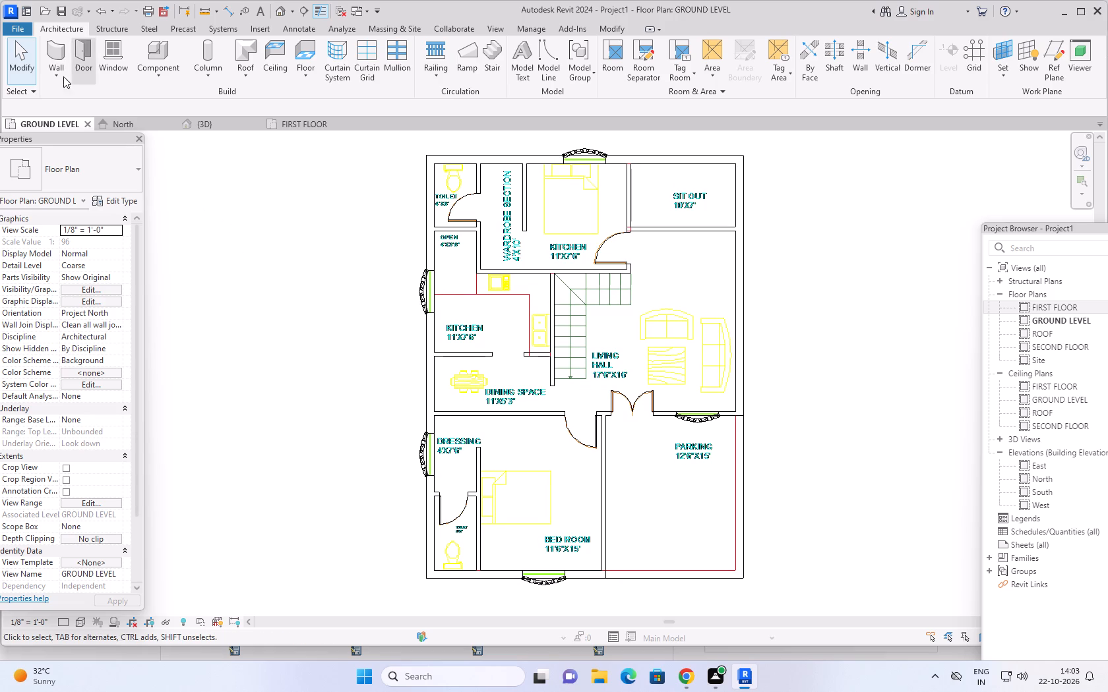
Start a stair with a sketched run and pick the inner and outer edges of the plan's L-shaped staircase as four boundary lines.
{"action": "left_click", "coordinate": [71, 31]}
{"action": "left_click", "coordinate": [484, 51]}
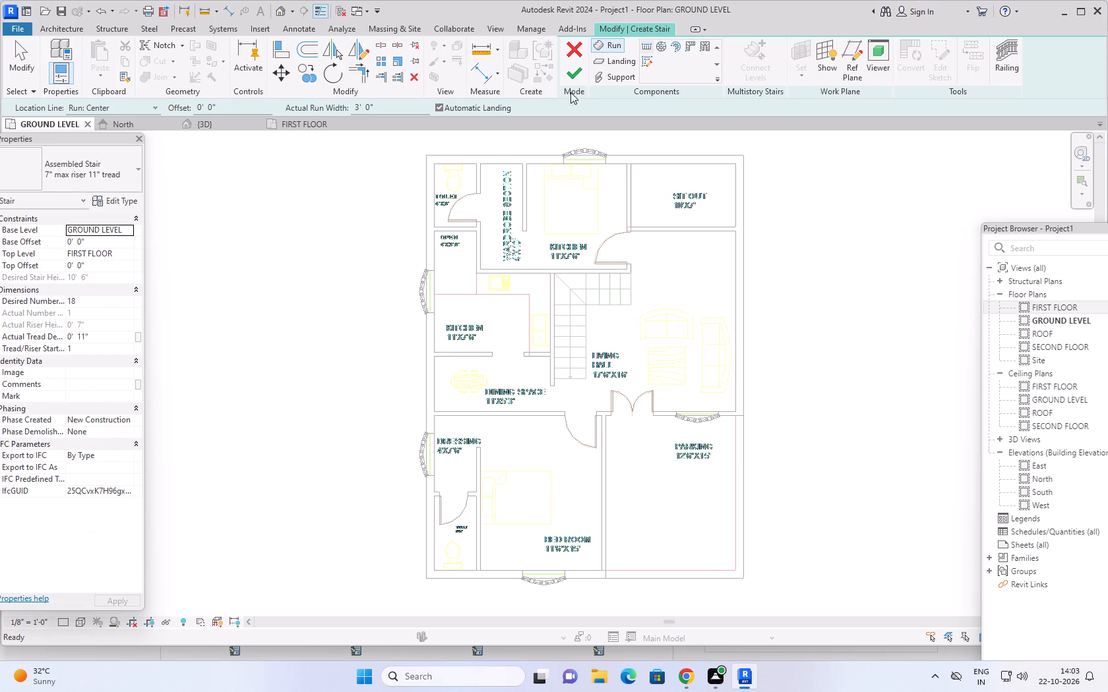
{"action": "left_click", "coordinate": [649, 57]}
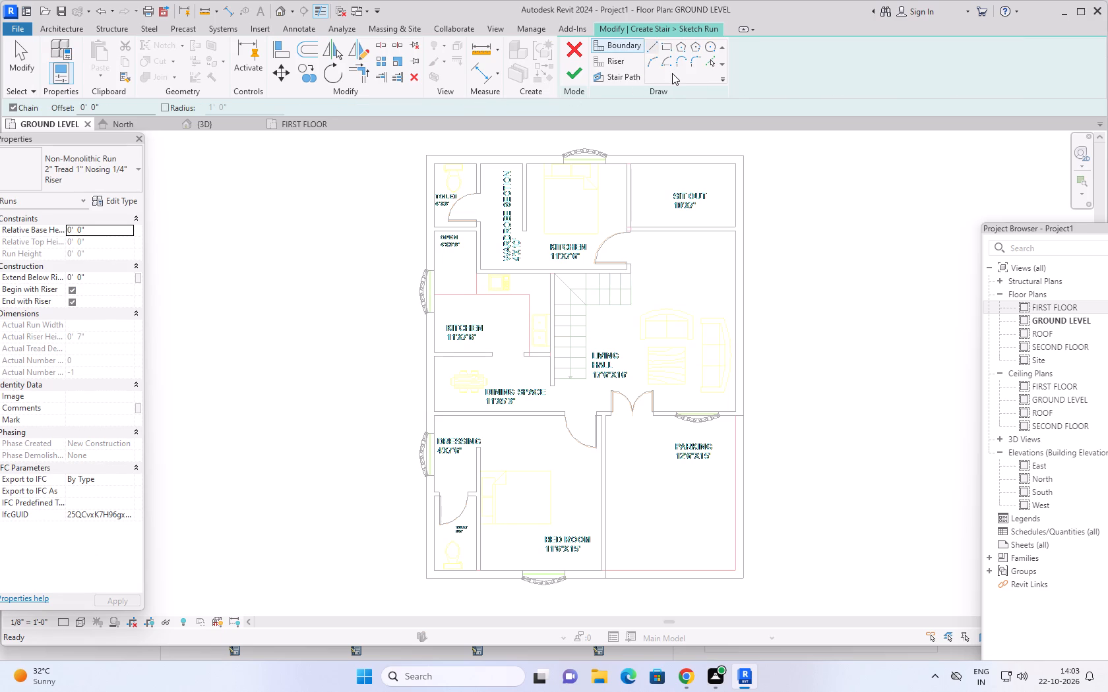
{"action": "left_click", "coordinate": [709, 57]}
{"action": "scroll", "coordinate": [601, 290], "scroll_direction": "up", "scroll_amount": 5}
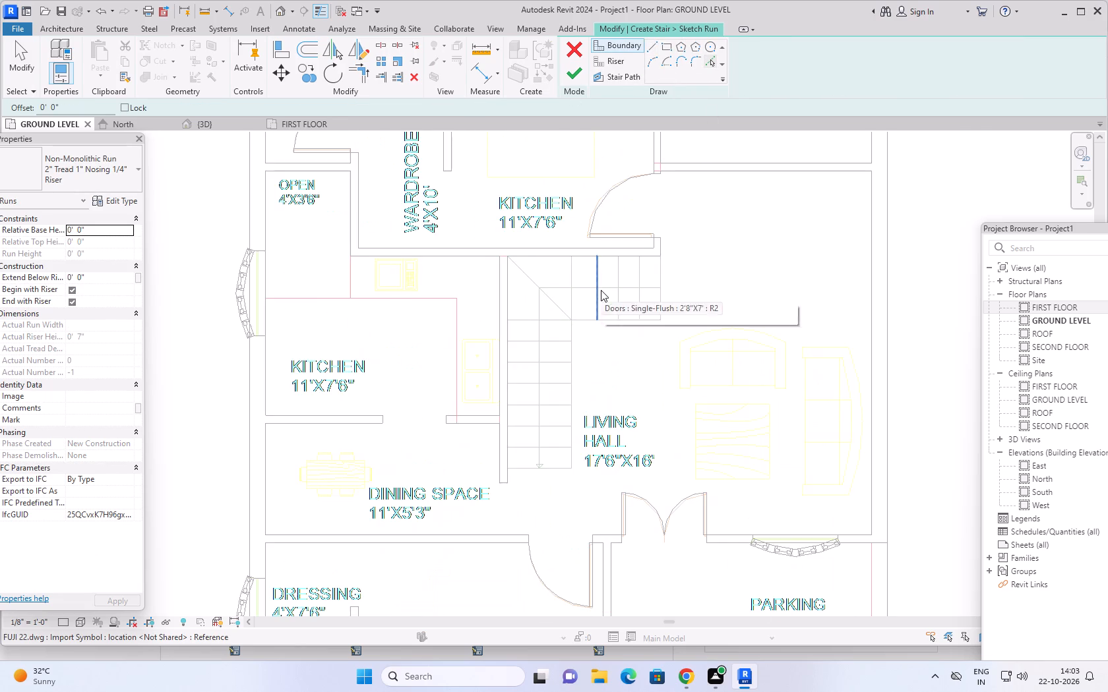
{"action": "scroll", "coordinate": [601, 290], "scroll_direction": "up", "scroll_amount": 2}
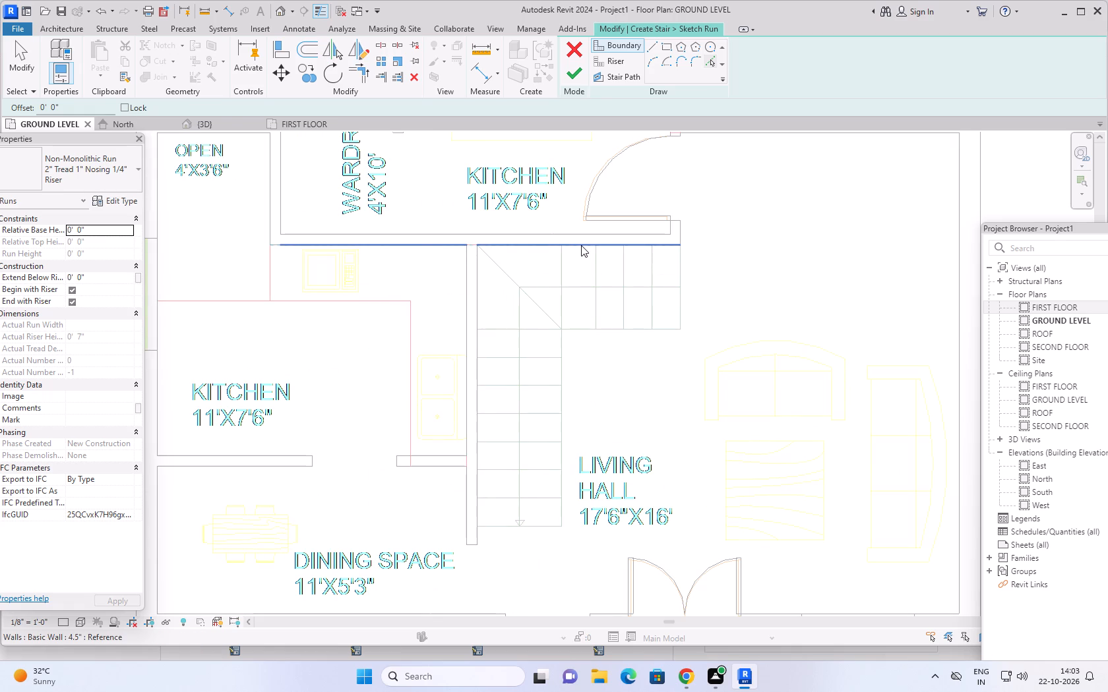
{"action": "left_click", "coordinate": [582, 245]}
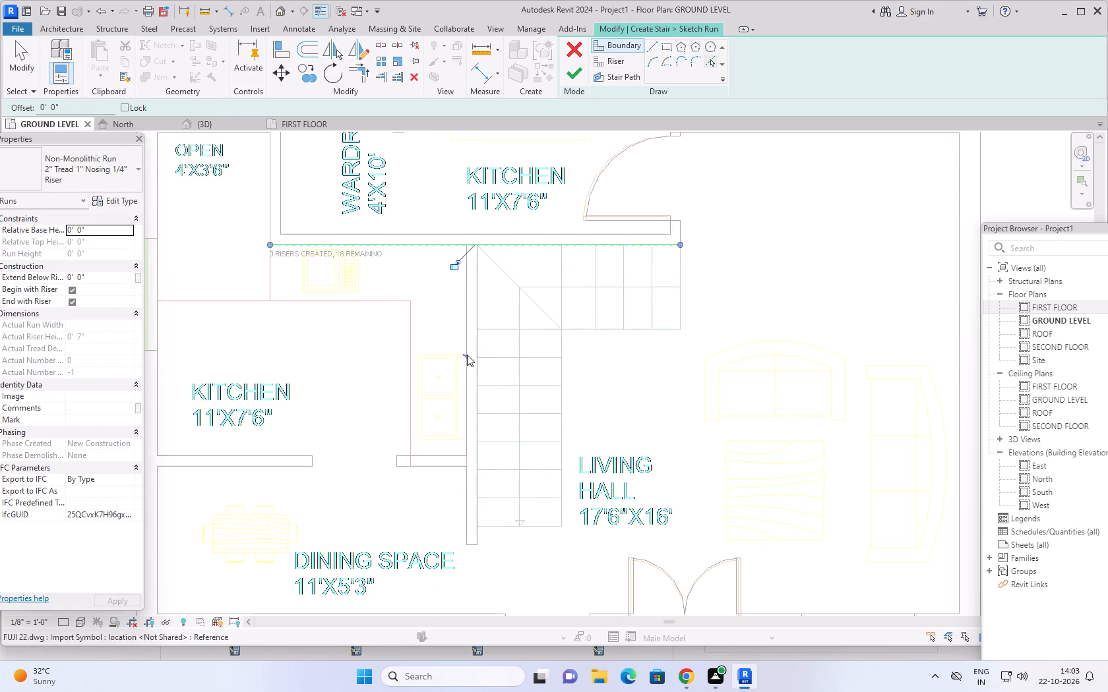
{"action": "left_click", "coordinate": [478, 349]}
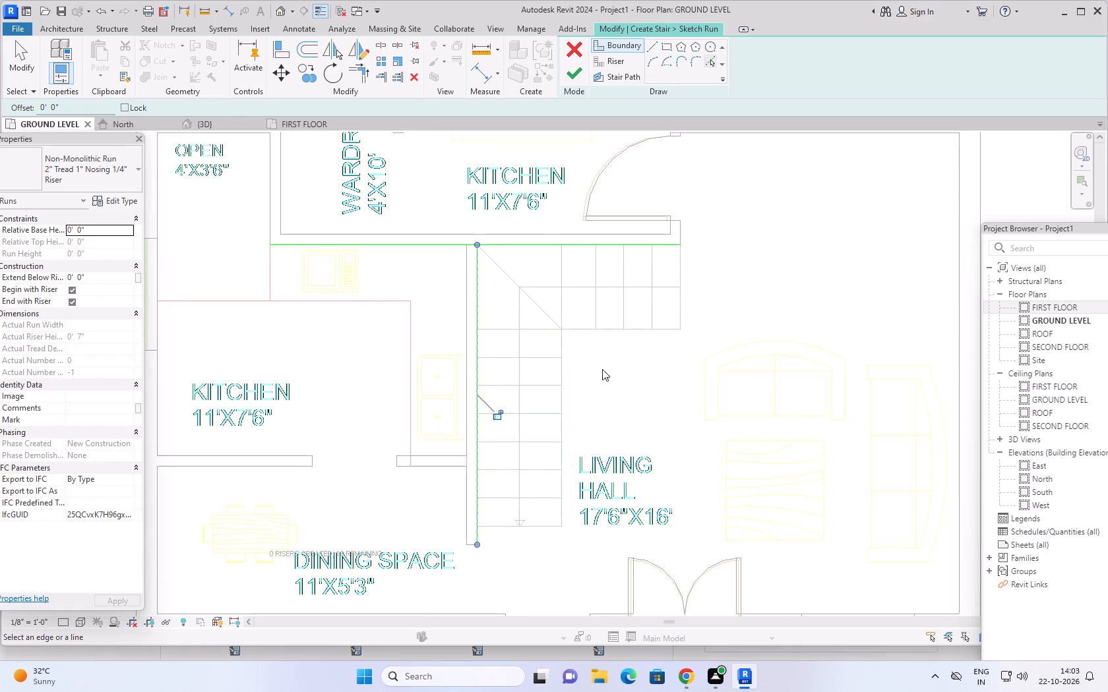
{"action": "left_click", "coordinate": [565, 375]}
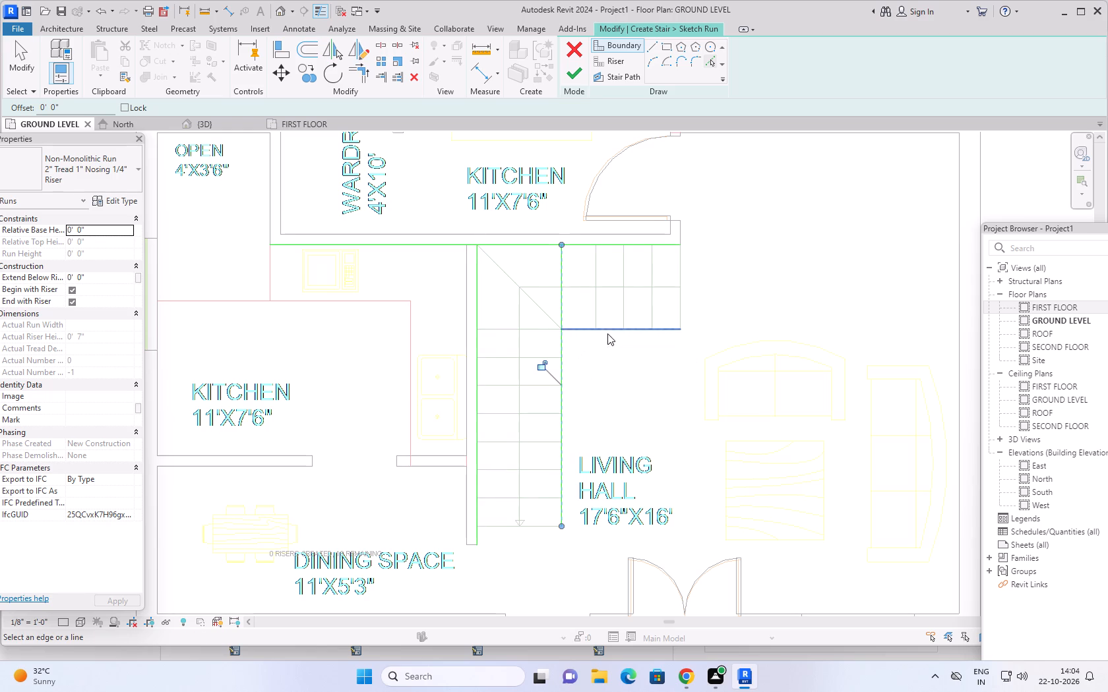
{"action": "left_click", "coordinate": [607, 333]}
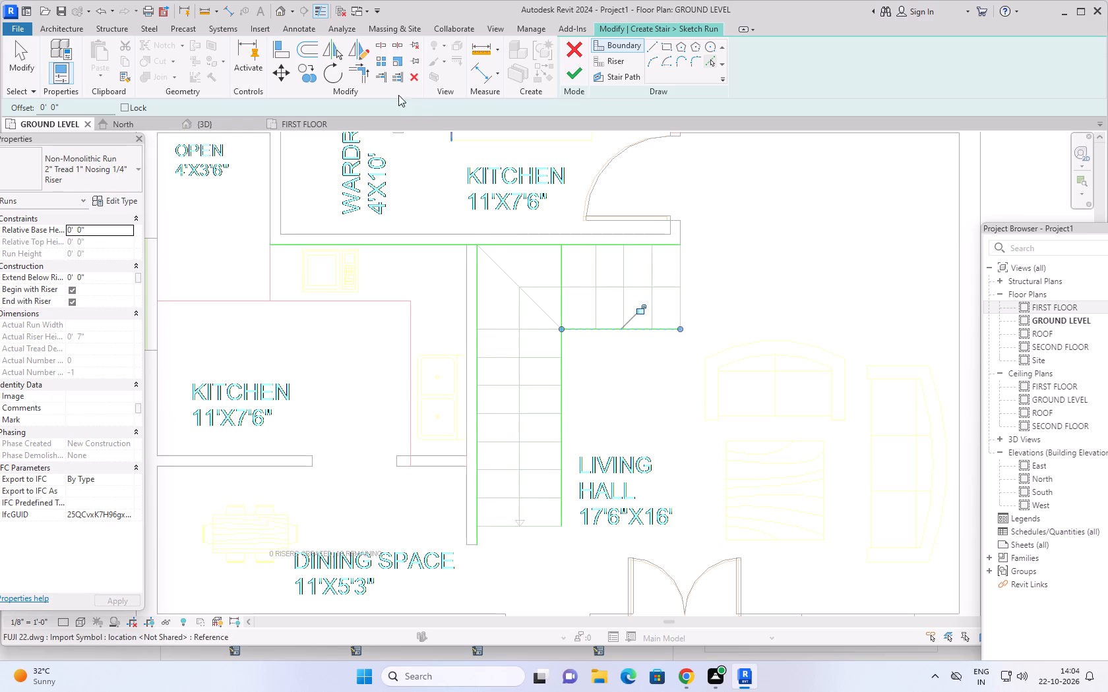
Trim the stair boundary lines to corners at the inner and outer turns so they follow the L-shaped staircase outline.
{"action": "left_click", "coordinate": [361, 72]}
{"action": "left_click", "coordinate": [605, 332]}
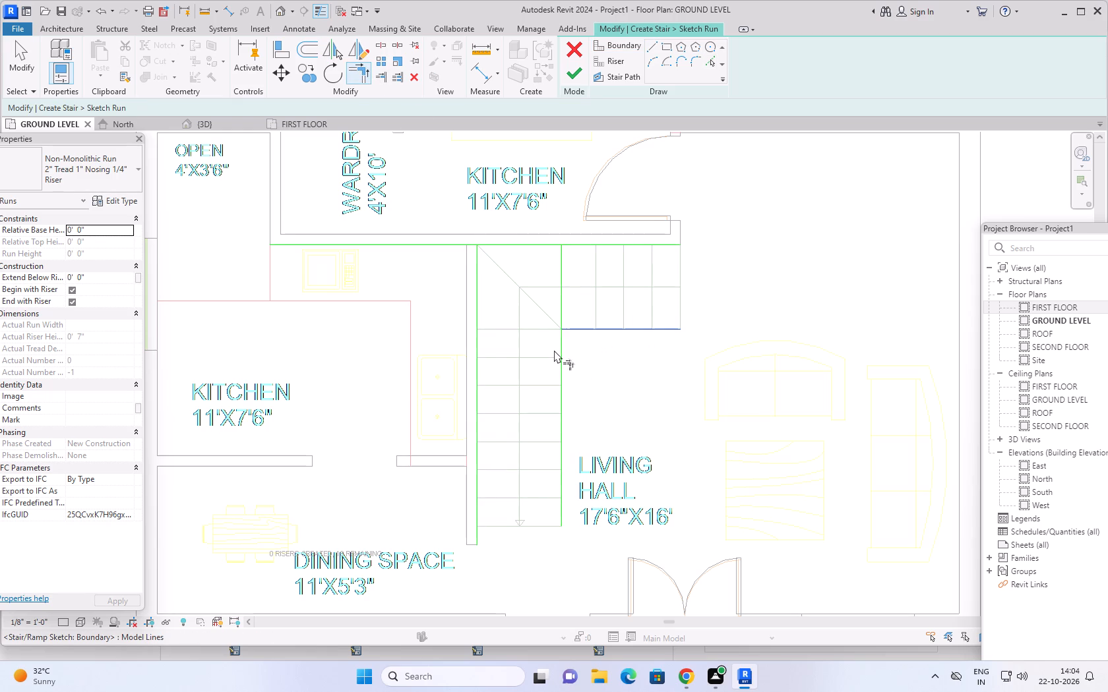
{"action": "left_click", "coordinate": [562, 351]}
{"action": "left_click", "coordinate": [474, 270]}
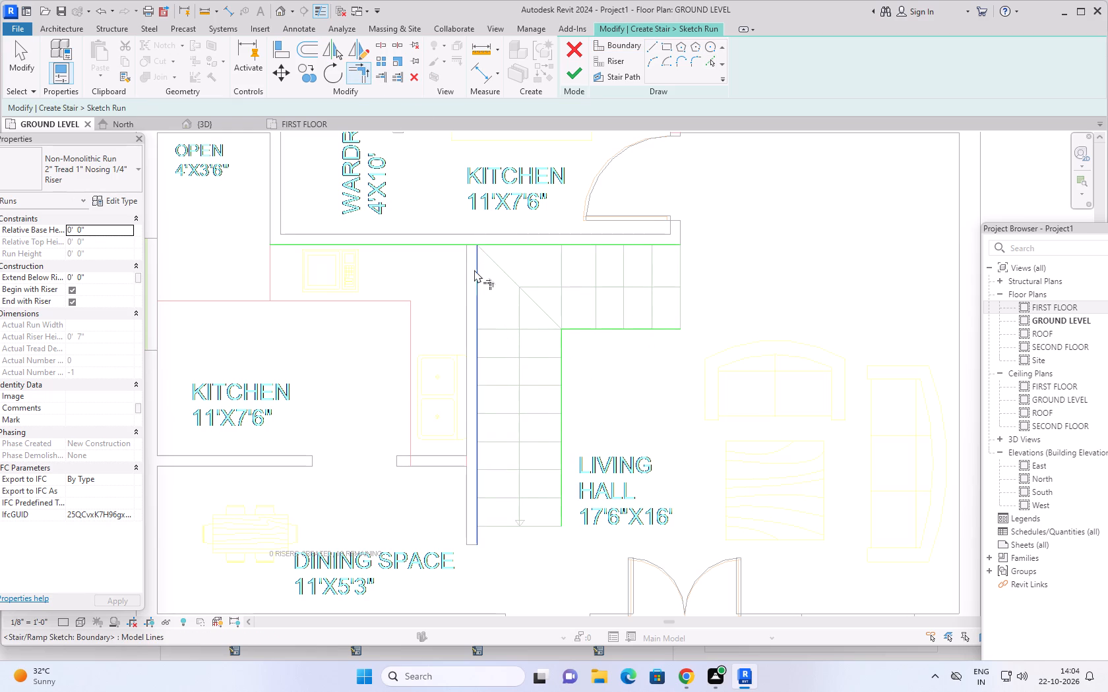
{"action": "left_click", "coordinate": [495, 243]}
Create risers by picking the five vertical tread lines of the staircase's short upper flight, from its open end to the turn.
{"action": "scroll", "coordinate": [717, 338], "scroll_direction": "down", "scroll_amount": 1}
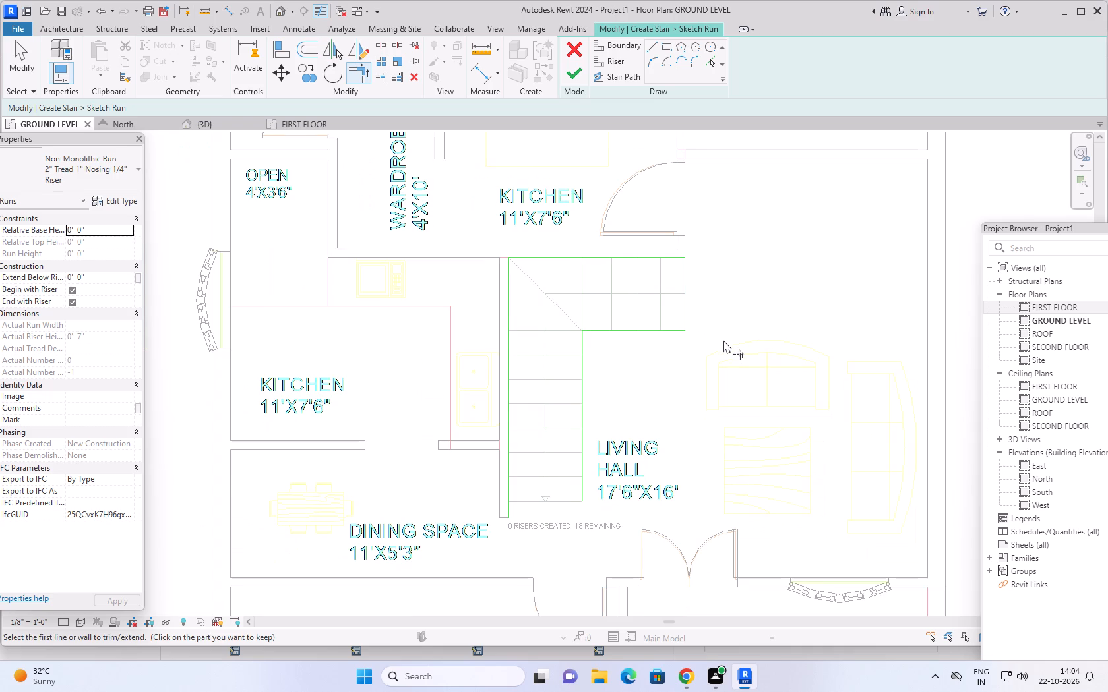
{"action": "middle_click_drag", "start_coordinate": [725, 340], "coordinate": [706, 293]}
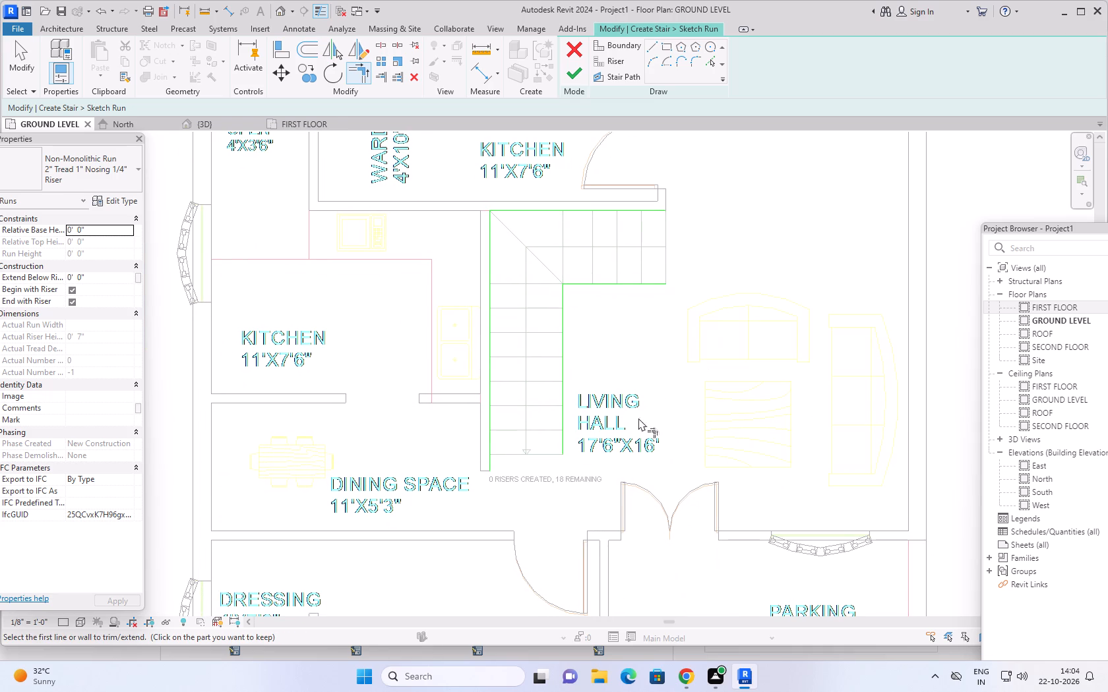
{"action": "scroll", "coordinate": [503, 463], "scroll_direction": "up", "scroll_amount": 7}
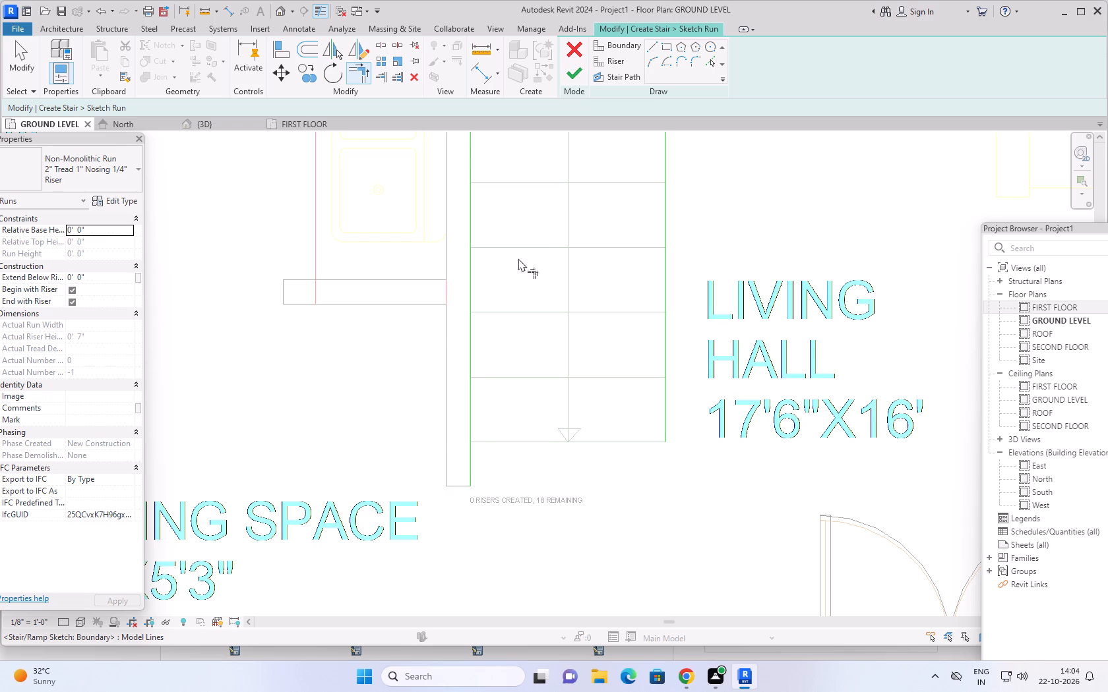
{"action": "left_click", "coordinate": [615, 60]}
{"action": "left_click", "coordinate": [654, 47]}
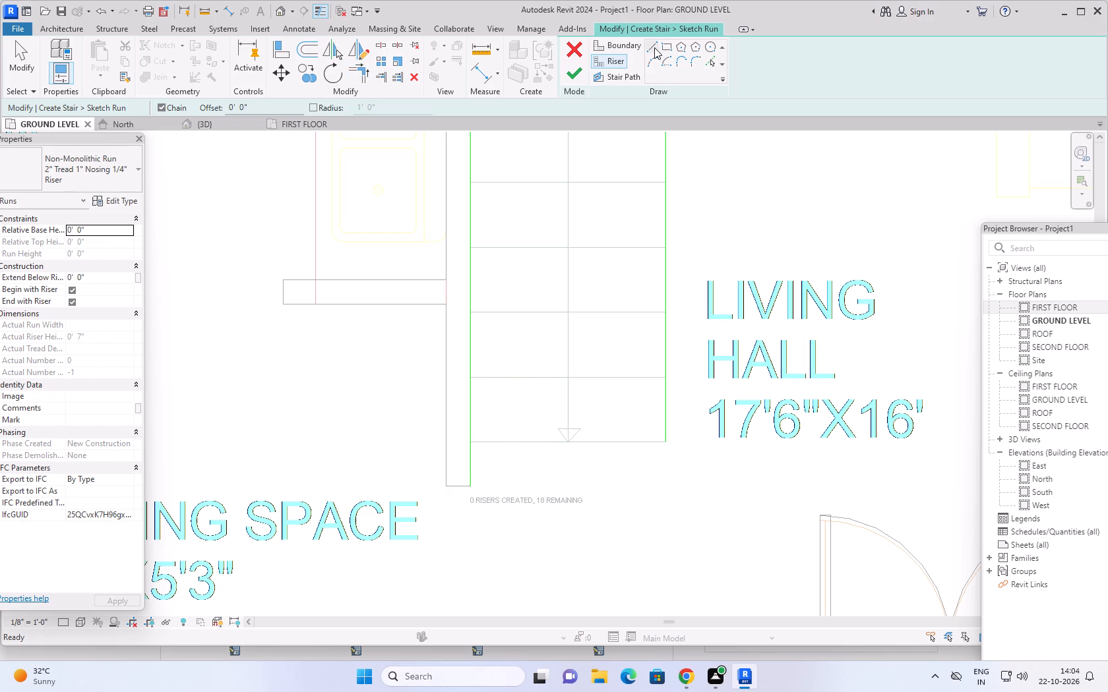
{"action": "scroll", "coordinate": [767, 260], "scroll_direction": "down", "scroll_amount": 5}
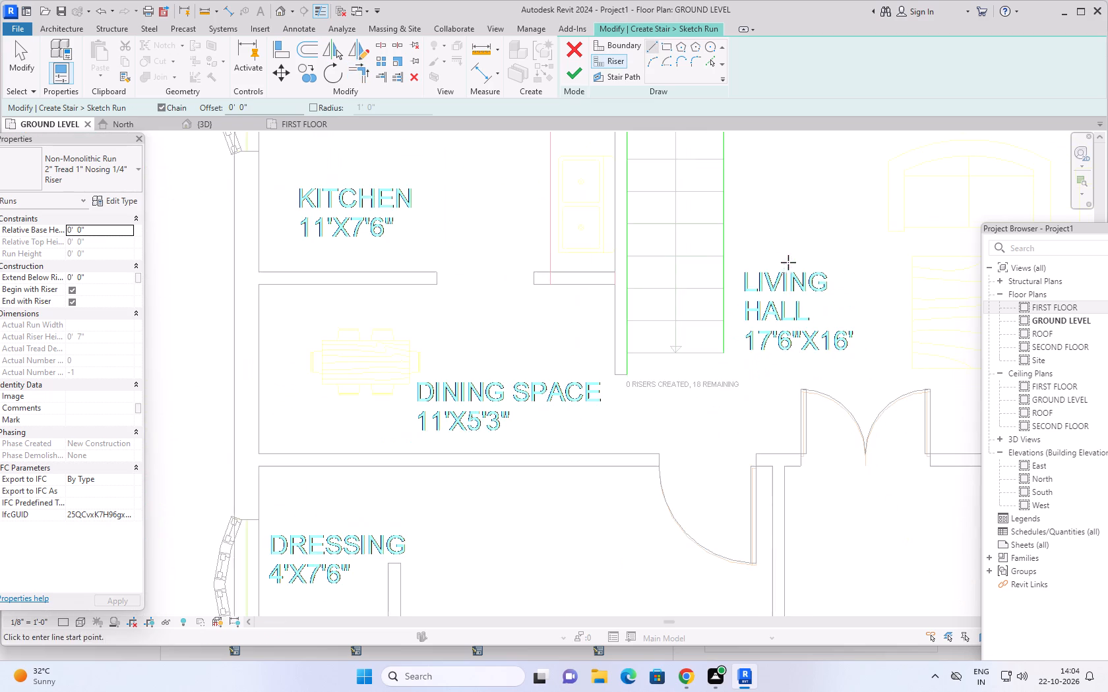
{"action": "scroll", "coordinate": [788, 241], "scroll_direction": "down", "scroll_amount": 2}
{"action": "middle_click_drag", "start_coordinate": [803, 203], "coordinate": [631, 360]}
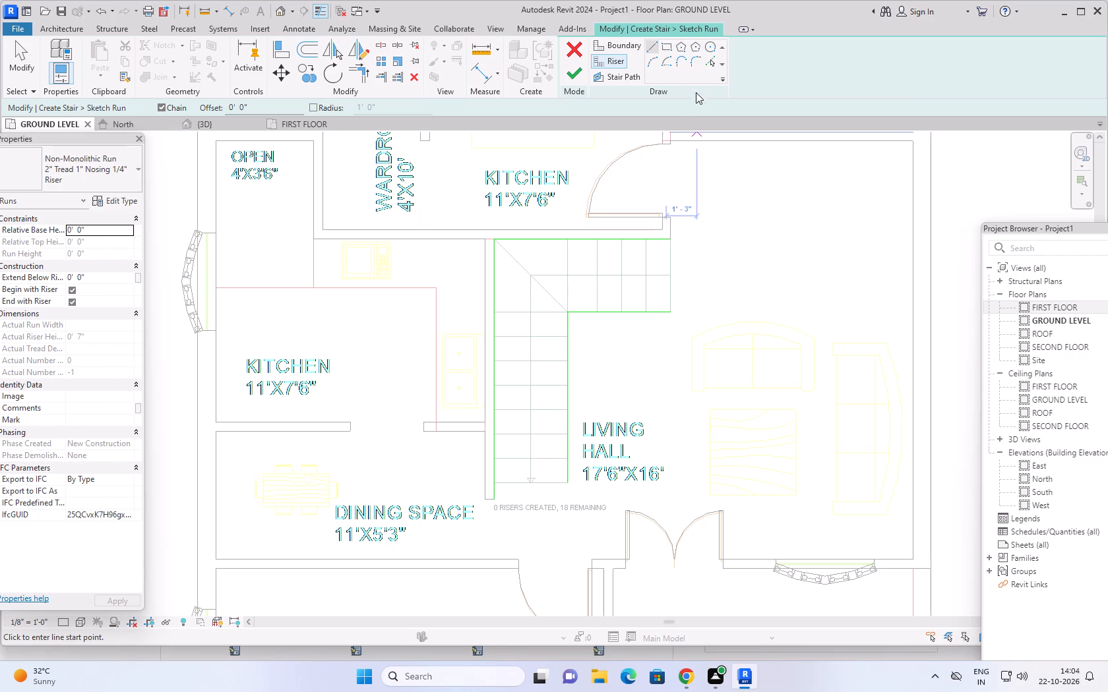
{"action": "left_click", "coordinate": [714, 63]}
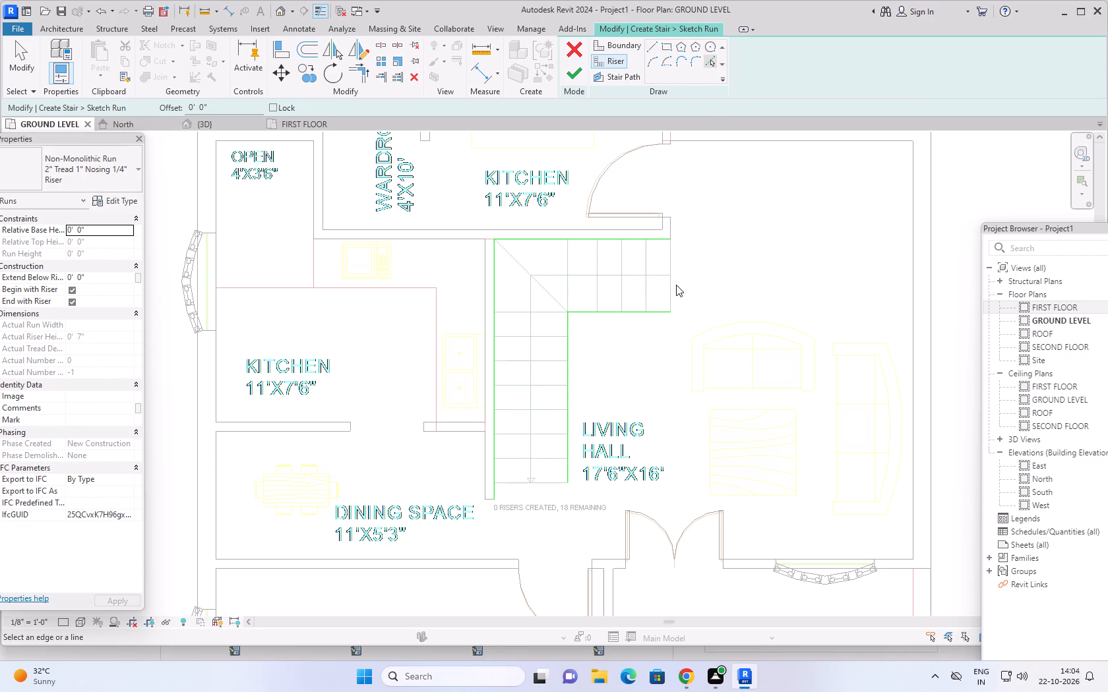
{"action": "left_click", "coordinate": [673, 287]}
{"action": "left_click", "coordinate": [649, 290]}
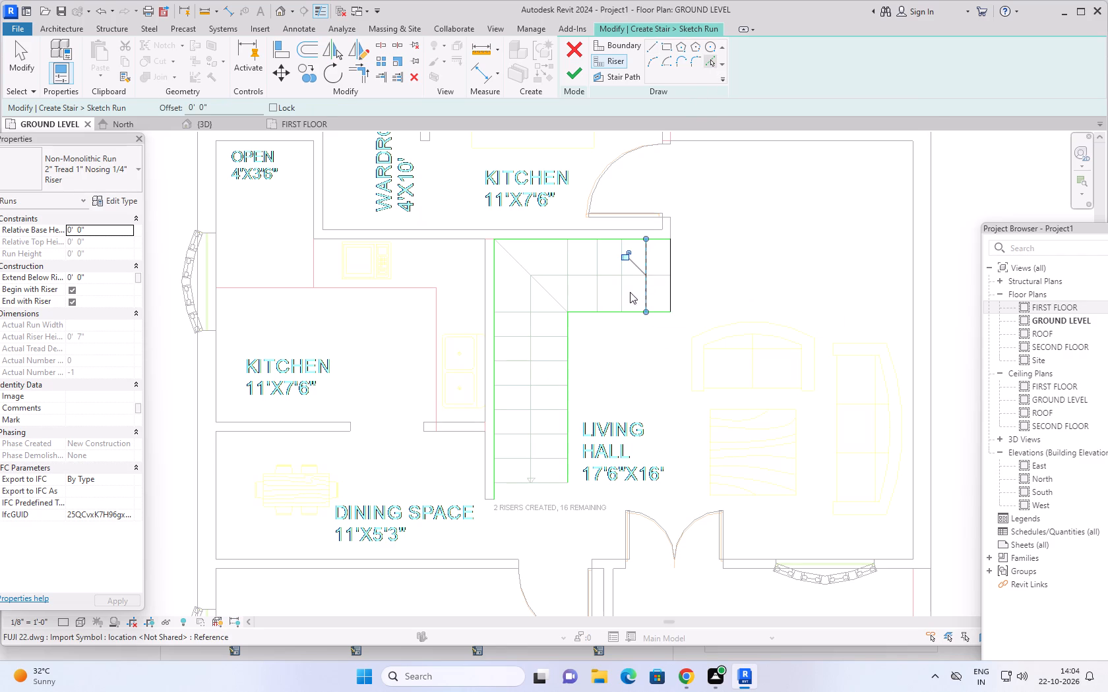
{"action": "left_click", "coordinate": [625, 293]}
{"action": "left_click", "coordinate": [598, 295]}
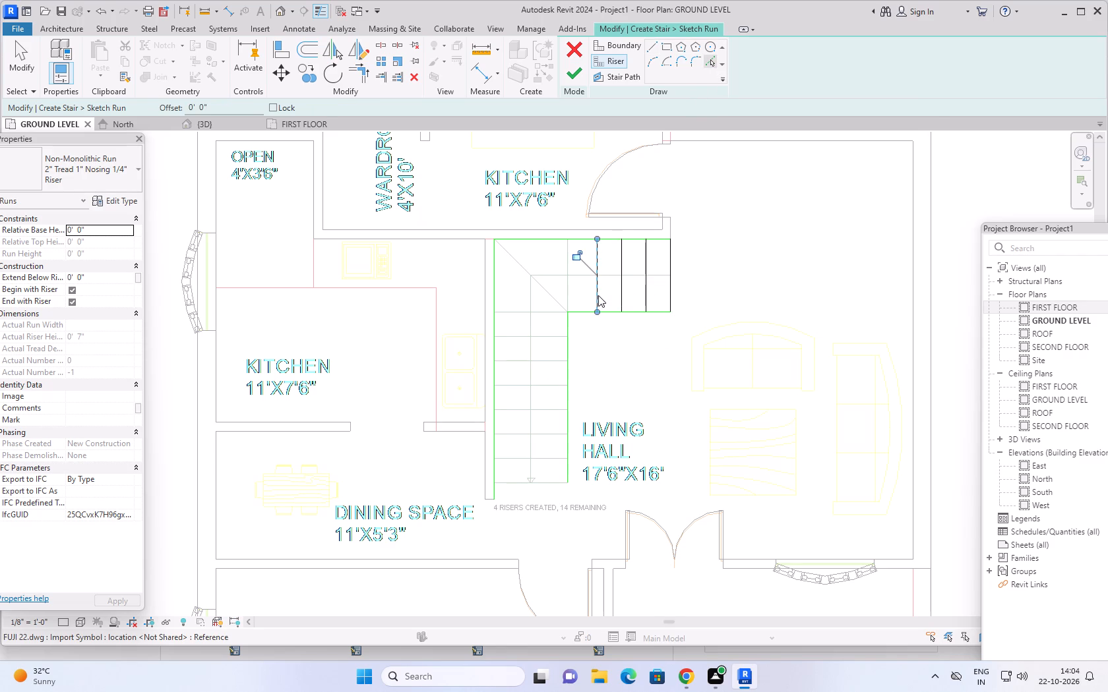
{"action": "left_click", "coordinate": [569, 295]}
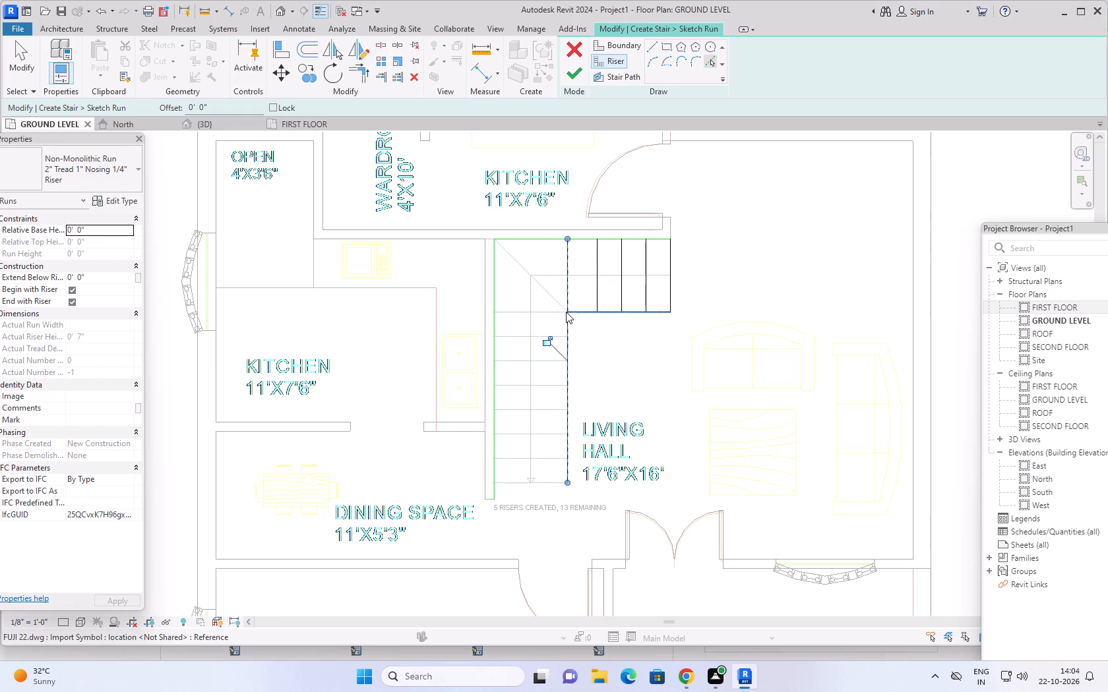
Shorten the overlong riser at the turn so that it ends at the inner corner of the stair boundary.
{"action": "scroll", "coordinate": [565, 312], "scroll_direction": "up", "scroll_amount": 2}
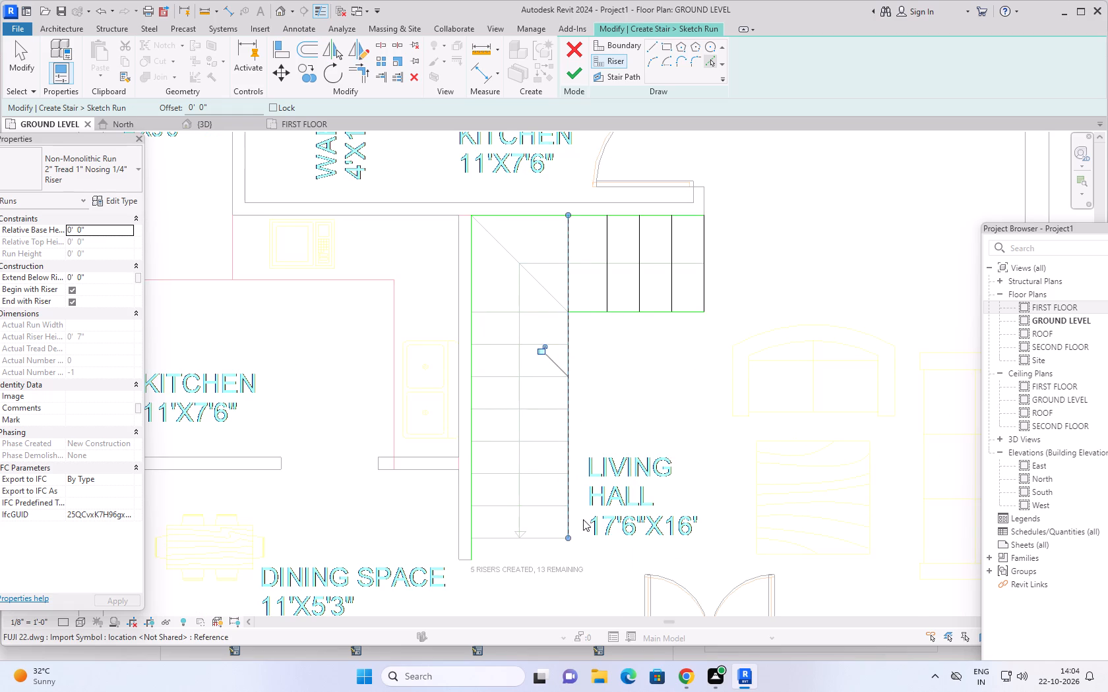
{"action": "left_click_drag", "start_coordinate": [569, 538], "coordinate": [576, 391]}
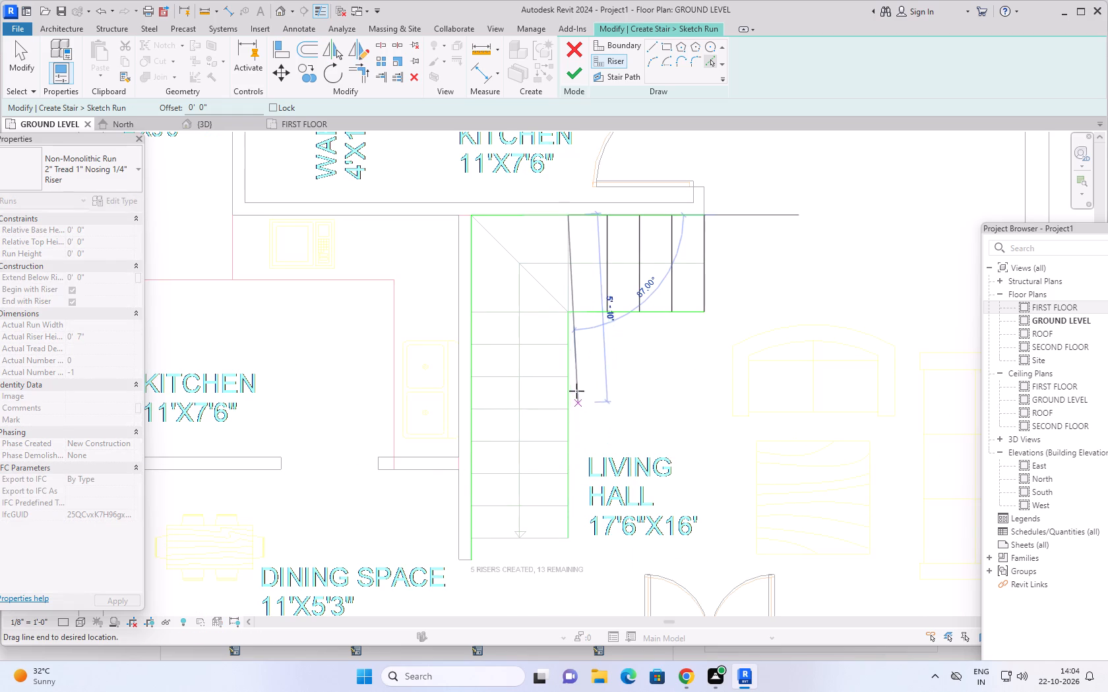
{"action": "left_click_drag", "start_coordinate": [576, 391], "coordinate": [566, 314]}
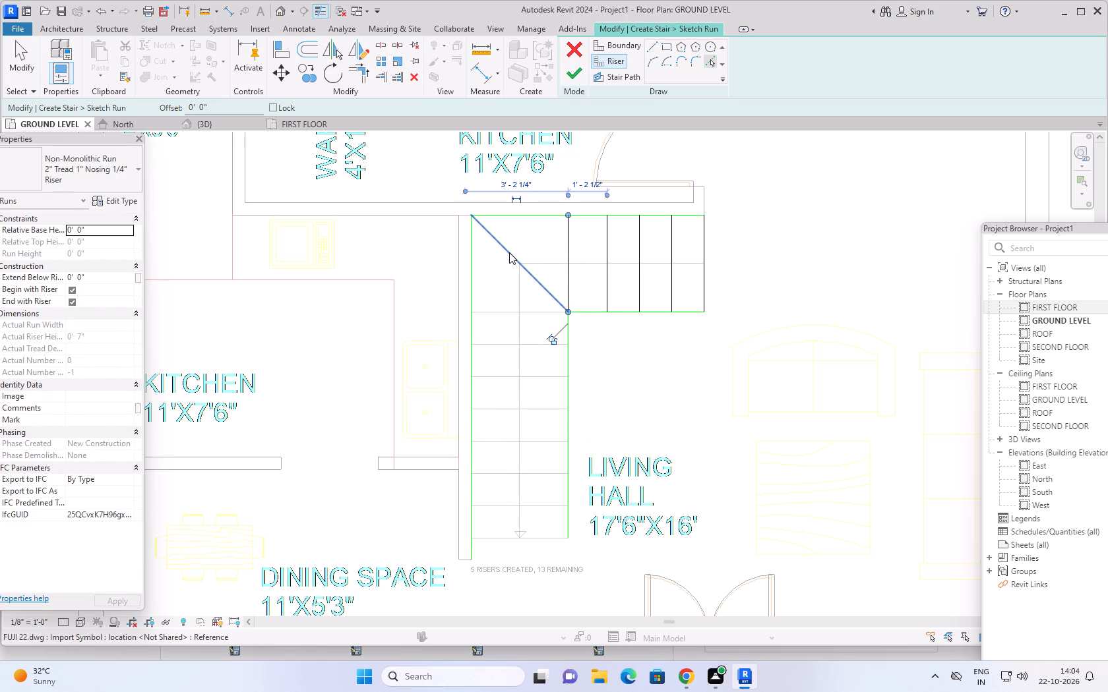
Pick the diagonal winder line and the eight horizontal tread lines of the long flight, down to the arrow end, as risers.
{"action": "left_click", "coordinate": [509, 252]}
{"action": "left_click", "coordinate": [500, 313]}
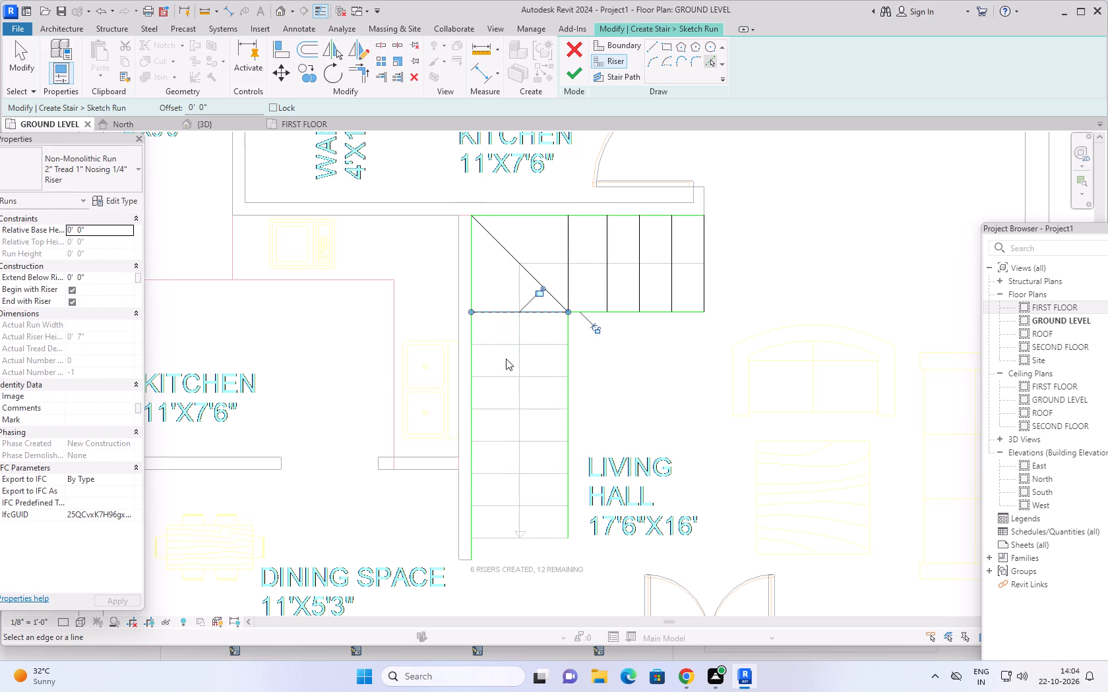
{"action": "left_click", "coordinate": [507, 345]}
{"action": "left_click", "coordinate": [503, 372]}
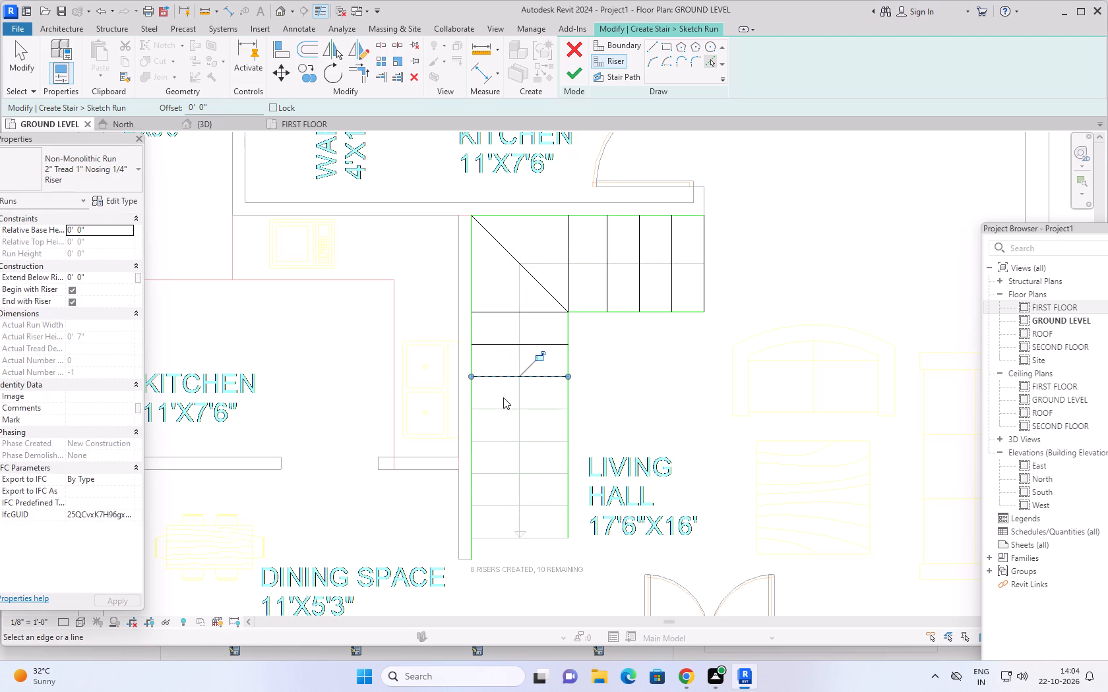
{"action": "left_click", "coordinate": [504, 407]}
{"action": "left_click", "coordinate": [505, 439]}
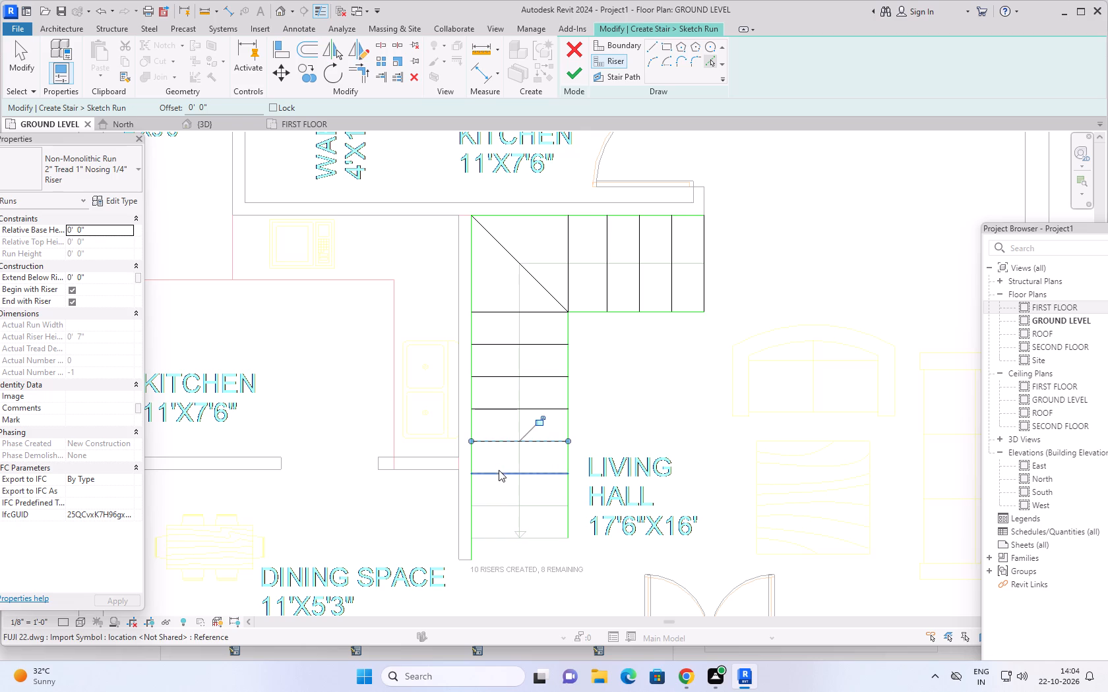
{"action": "left_click", "coordinate": [499, 470]}
{"action": "left_click", "coordinate": [495, 505]}
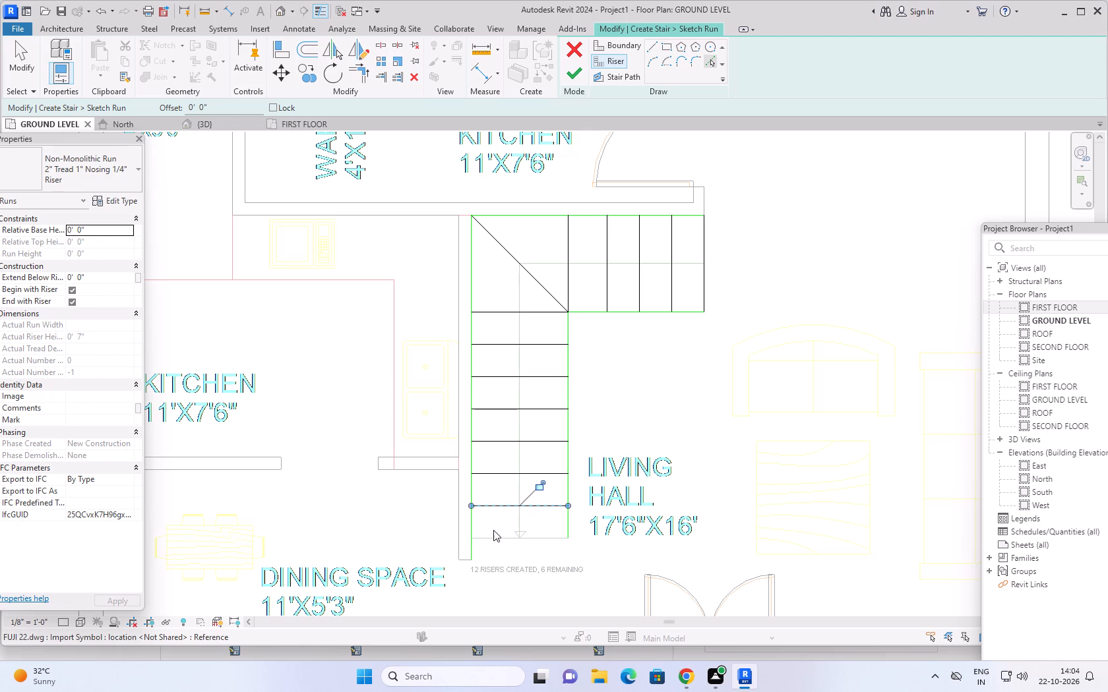
{"action": "left_click", "coordinate": [492, 534]}
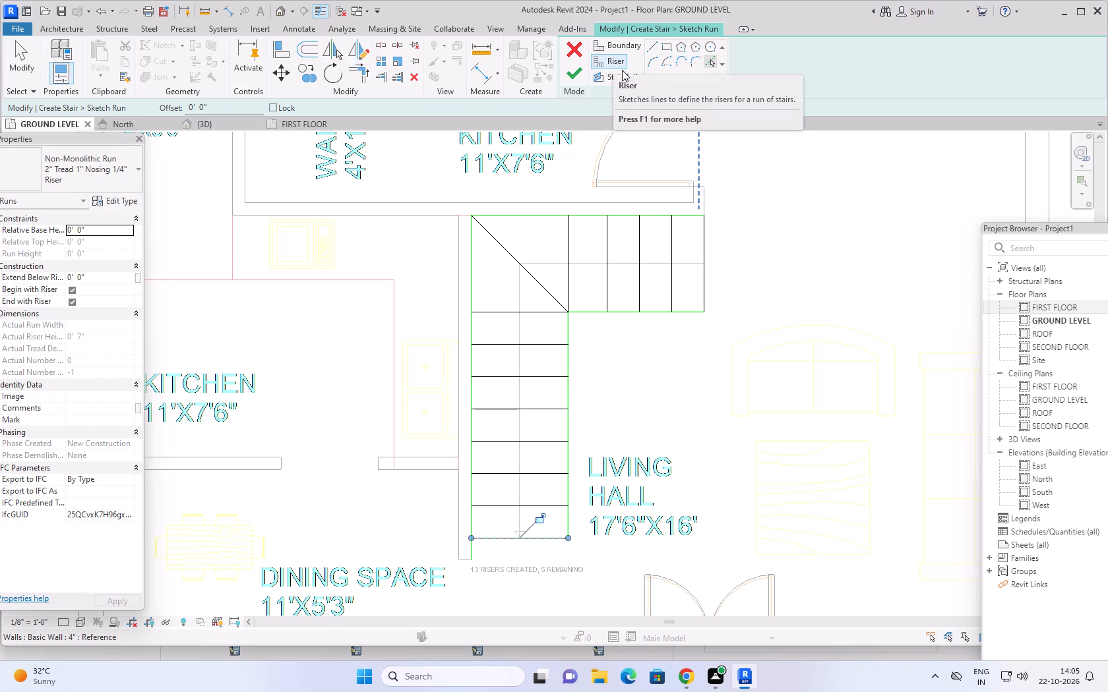
Draw the stair path along the centre of both flights, from the short flight's open end through the winder to the long flight's end.
{"action": "left_click", "coordinate": [607, 79]}
{"action": "left_click", "coordinate": [648, 46]}
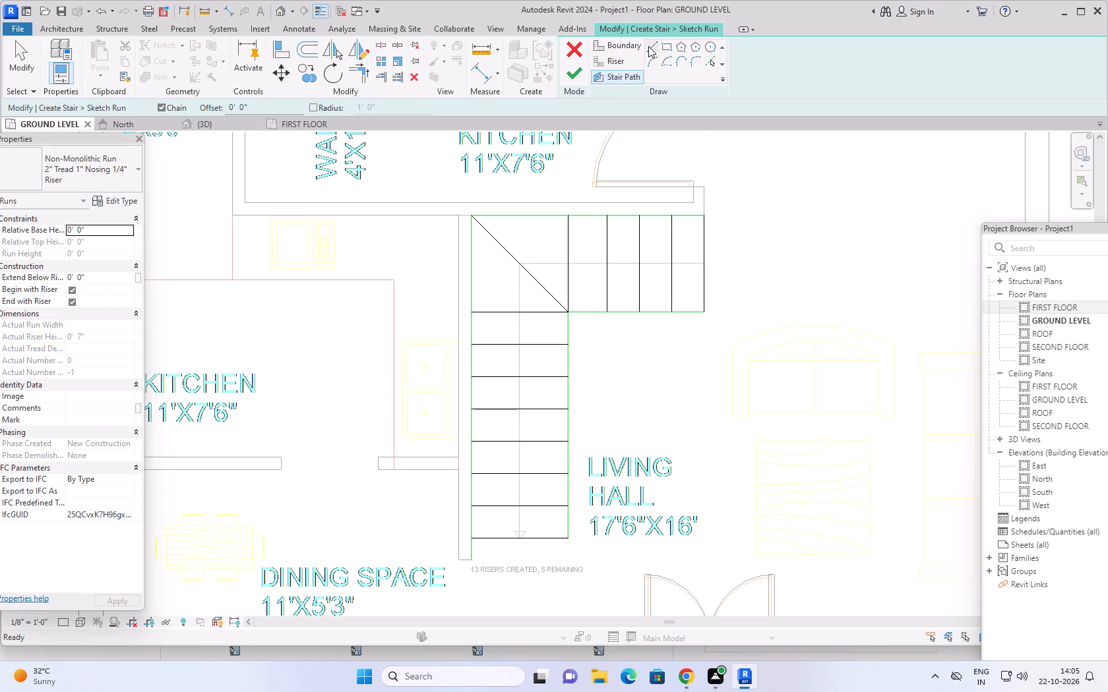
{"action": "left_click", "coordinate": [704, 264]}
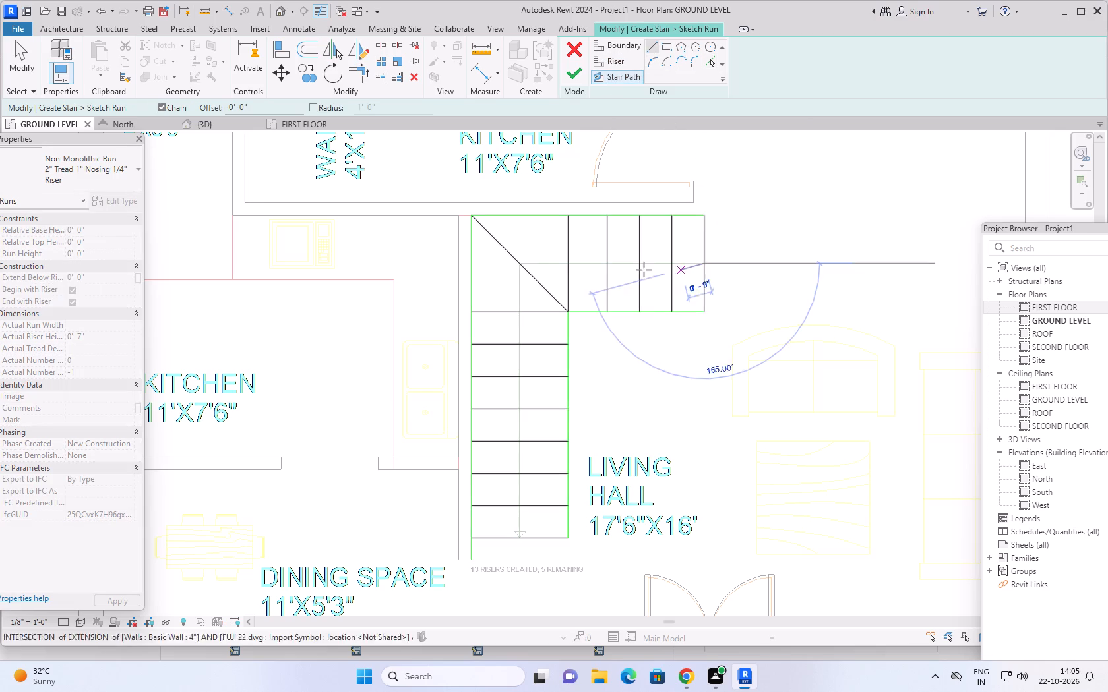
{"action": "left_click", "coordinate": [520, 264]}
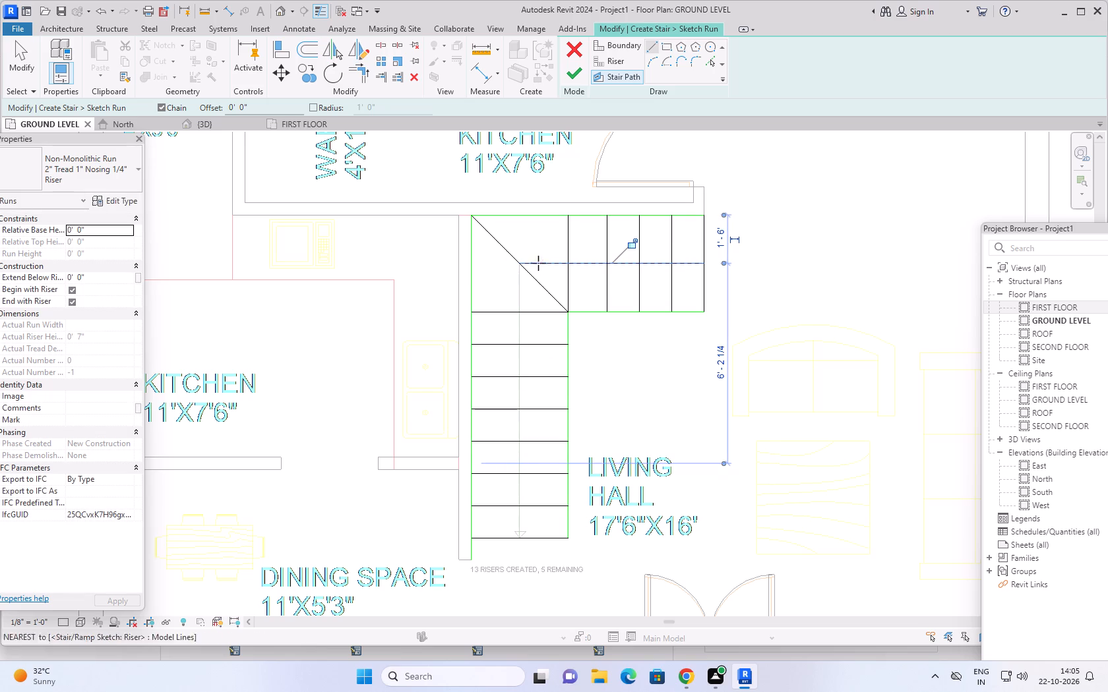
{"action": "left_click", "coordinate": [520, 263]}
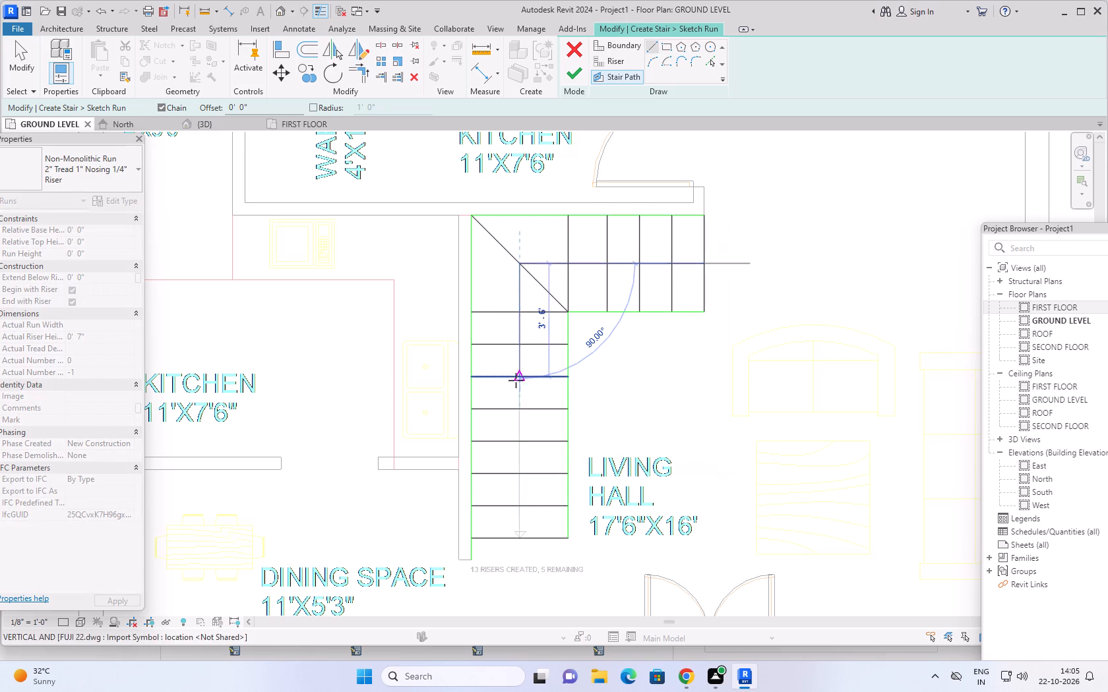
{"action": "left_click", "coordinate": [519, 537]}
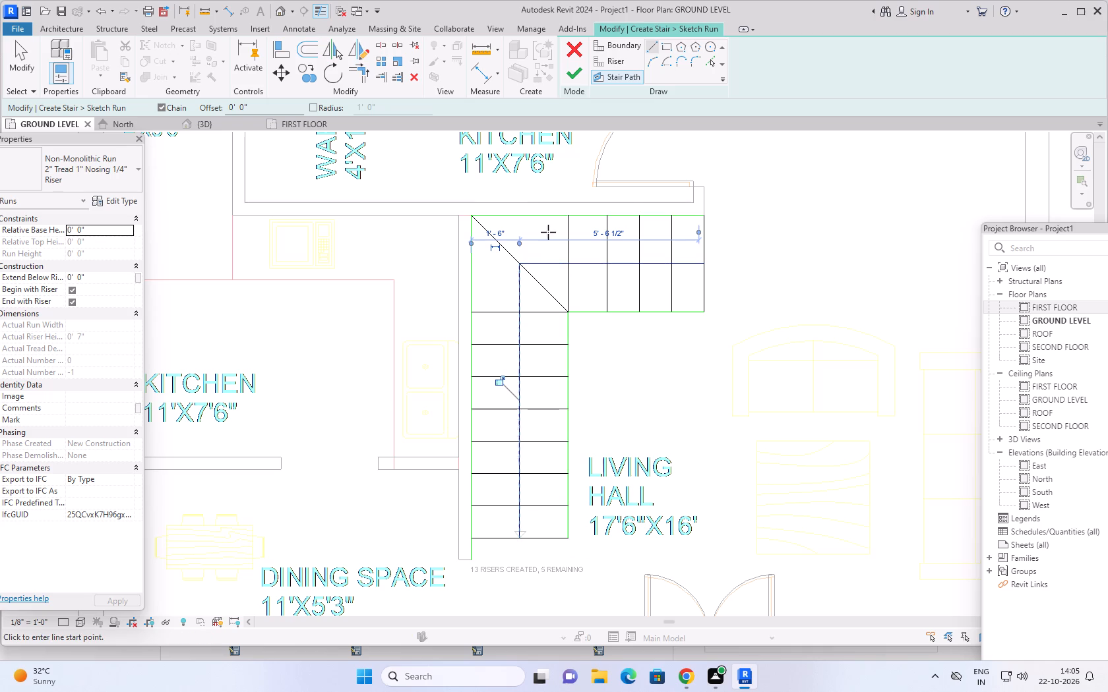
Finish the sketched run and complete the L-shaped stair, dismissing any notice.
{"action": "scroll", "coordinate": [524, 245], "scroll_direction": "down", "scroll_amount": 3}
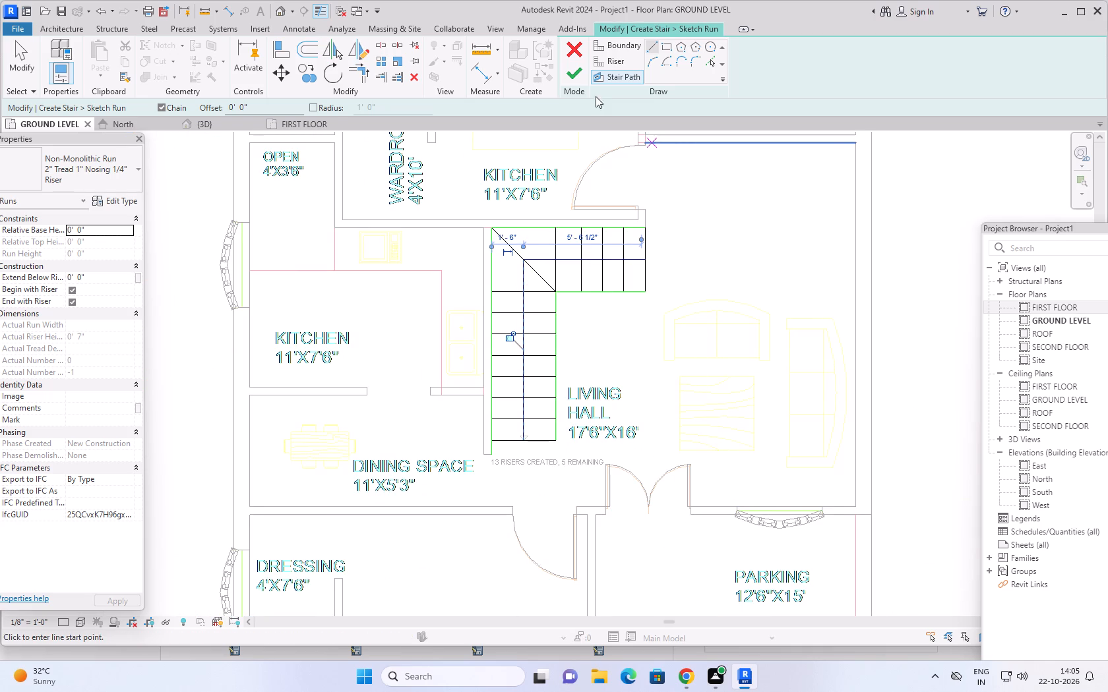
{"action": "left_click", "coordinate": [574, 71]}
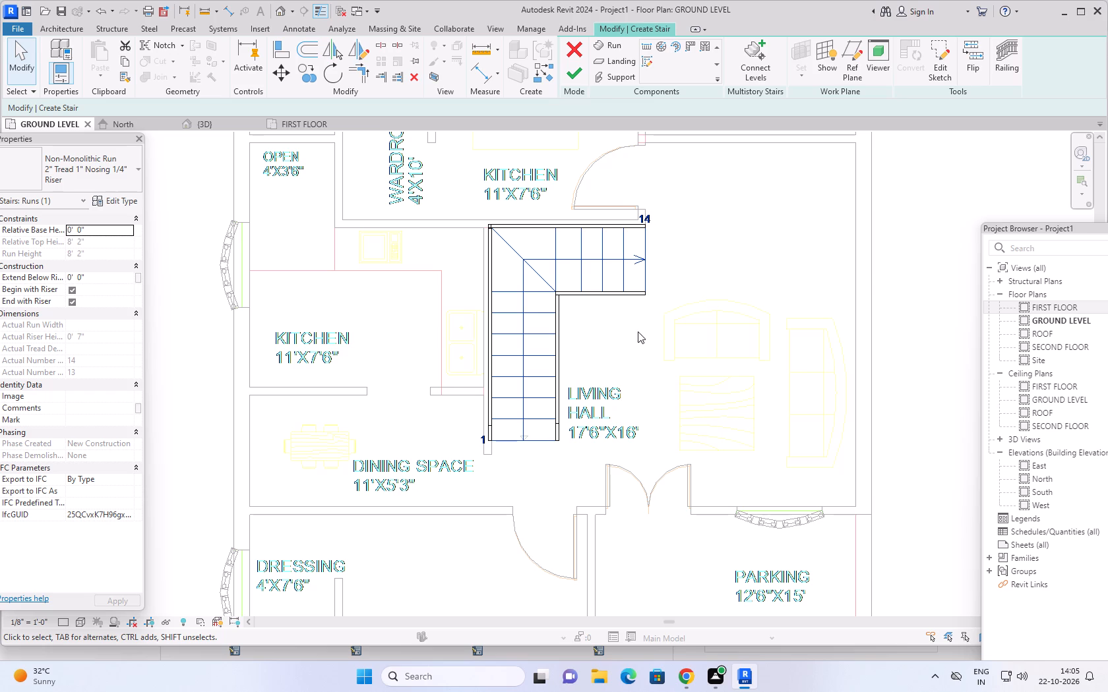
{"action": "scroll", "coordinate": [632, 328], "scroll_direction": "down", "scroll_amount": 3}
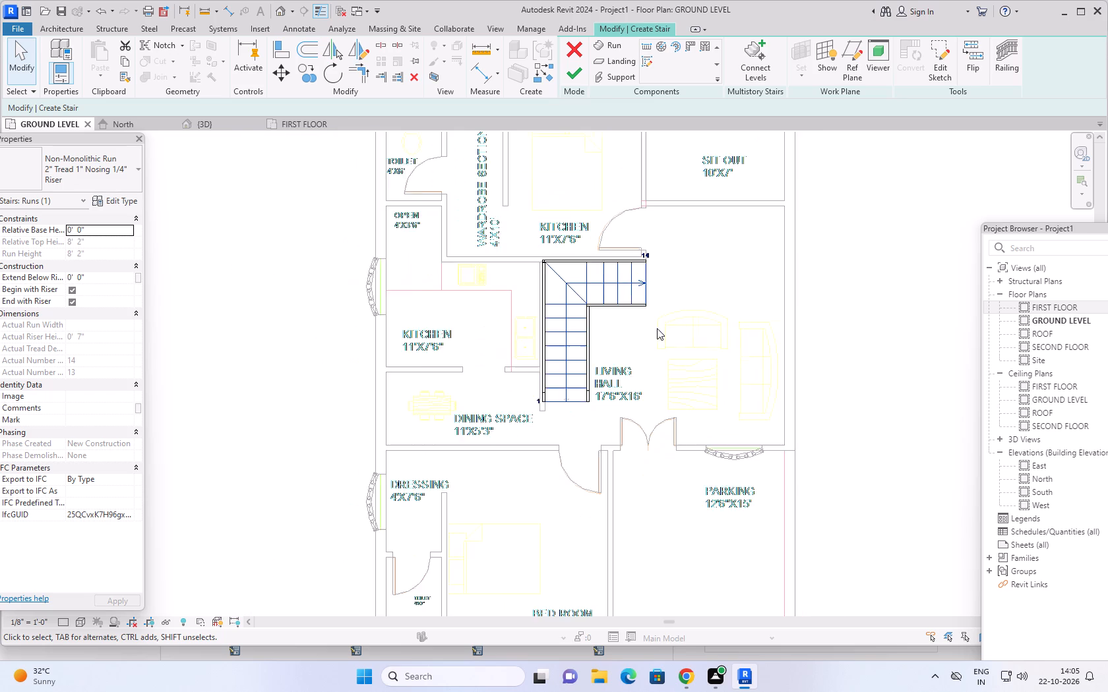
{"action": "scroll", "coordinate": [657, 328], "scroll_direction": "down", "scroll_amount": 1}
{"action": "middle_click_drag", "start_coordinate": [676, 336], "coordinate": [676, 323]}
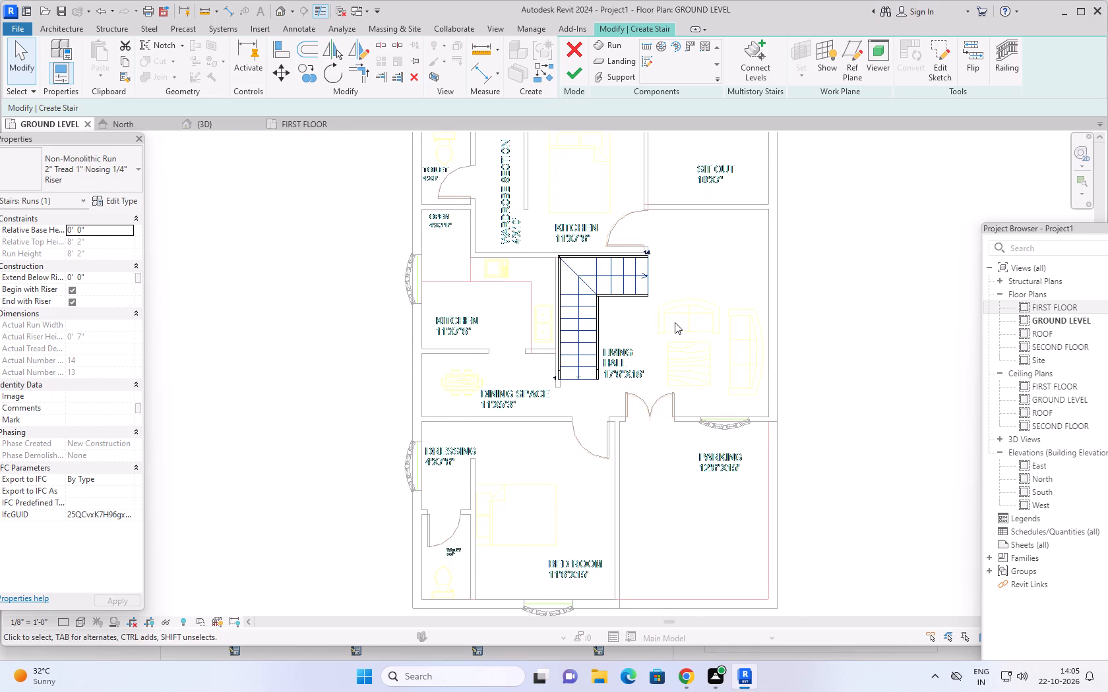
{"action": "left_click", "coordinate": [579, 70]}
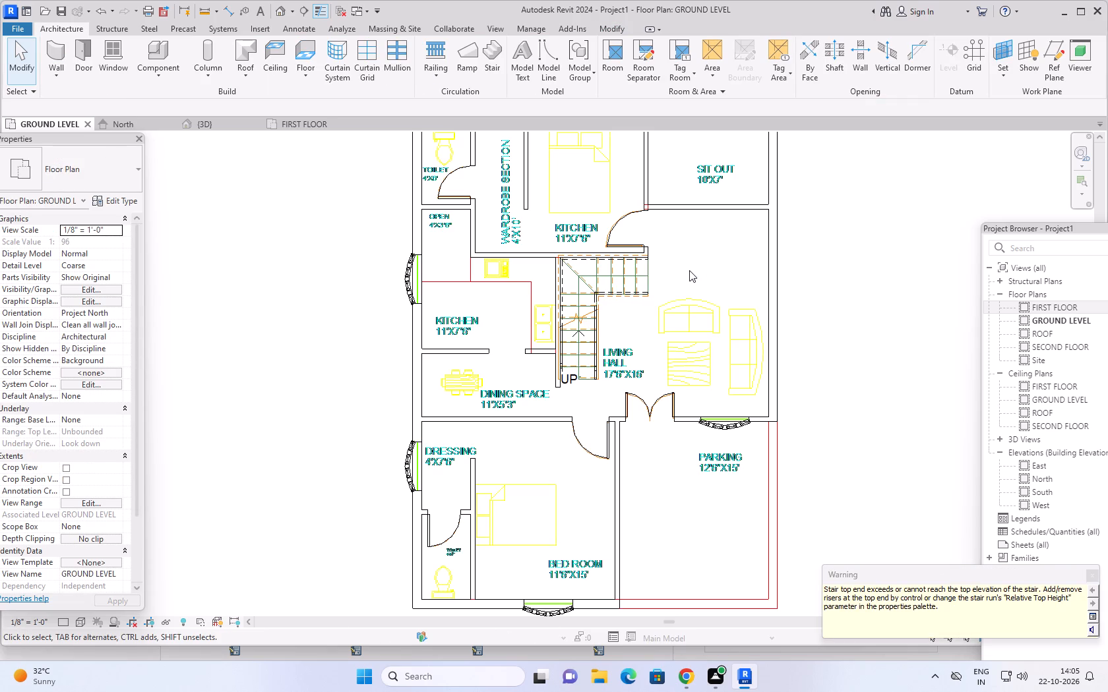
{"action": "left_click", "coordinate": [1092, 578]}
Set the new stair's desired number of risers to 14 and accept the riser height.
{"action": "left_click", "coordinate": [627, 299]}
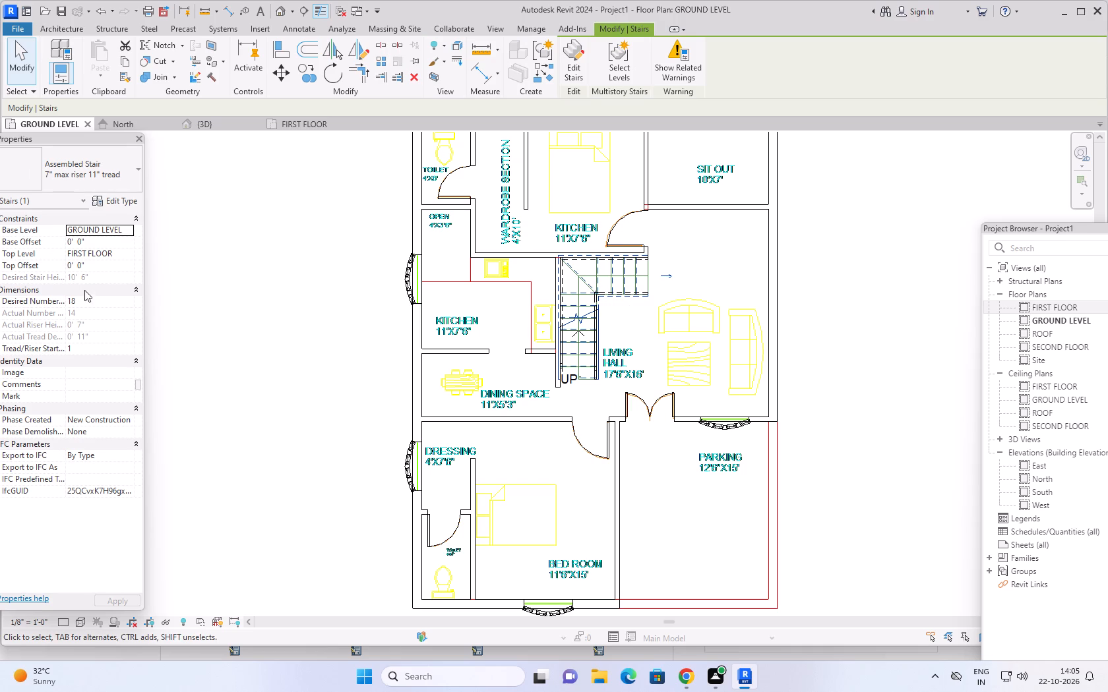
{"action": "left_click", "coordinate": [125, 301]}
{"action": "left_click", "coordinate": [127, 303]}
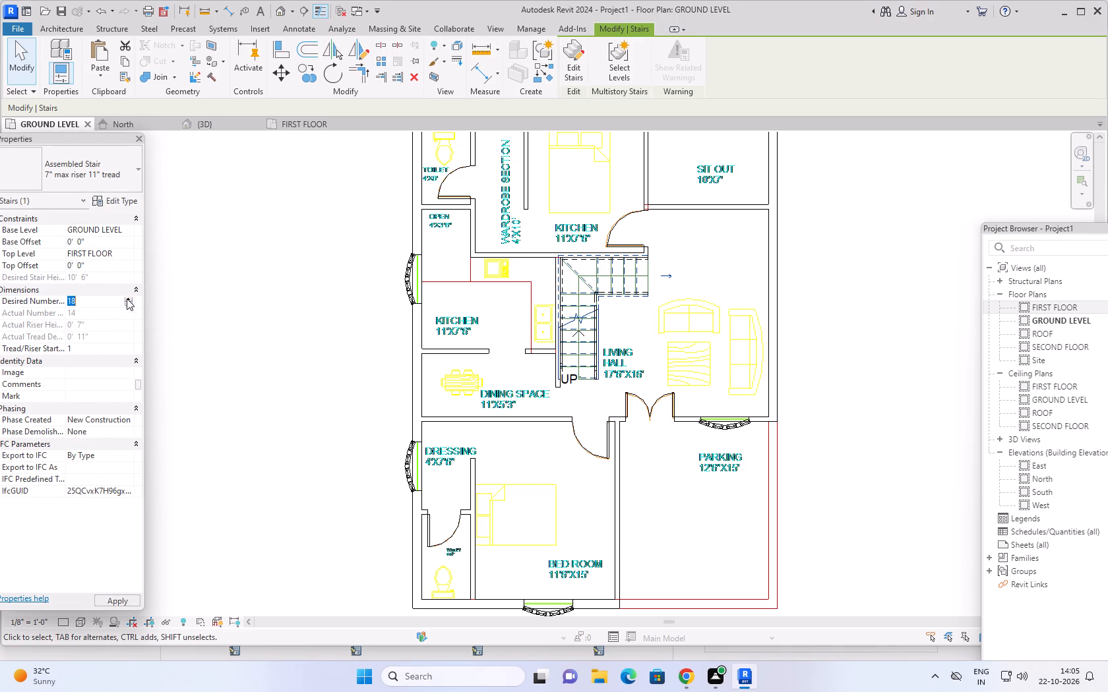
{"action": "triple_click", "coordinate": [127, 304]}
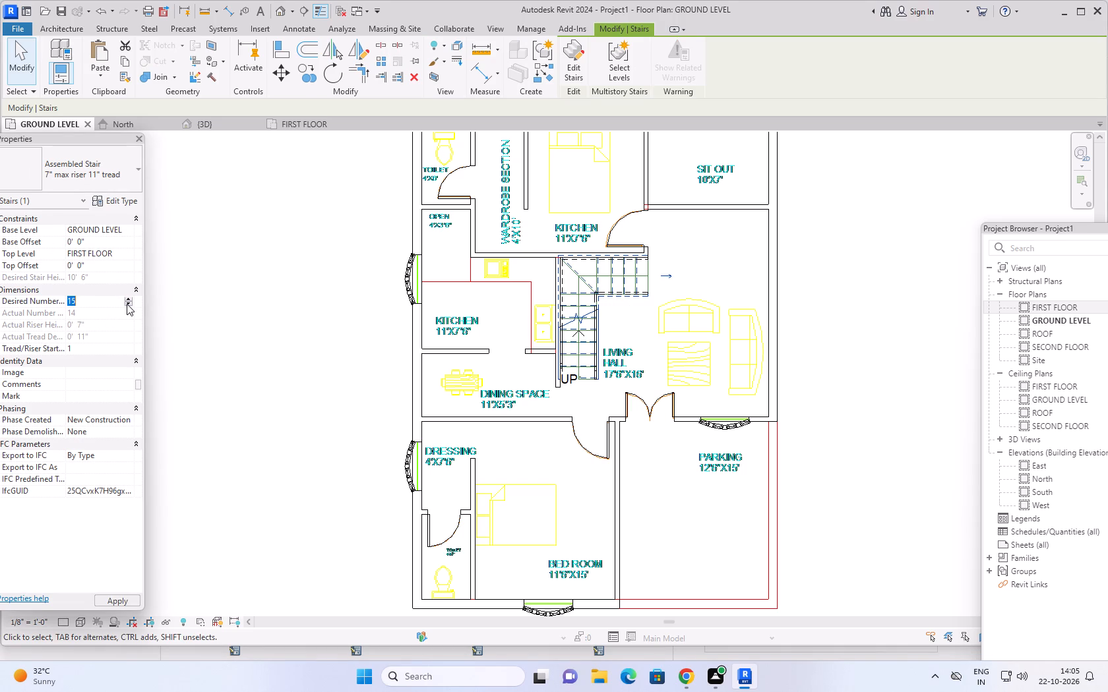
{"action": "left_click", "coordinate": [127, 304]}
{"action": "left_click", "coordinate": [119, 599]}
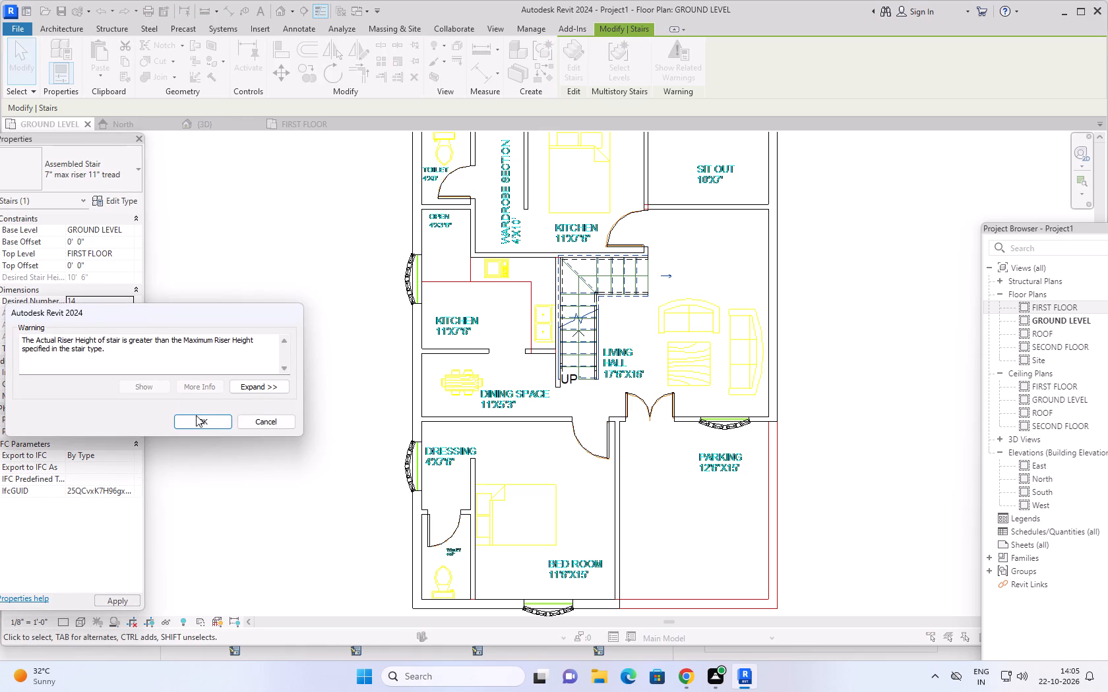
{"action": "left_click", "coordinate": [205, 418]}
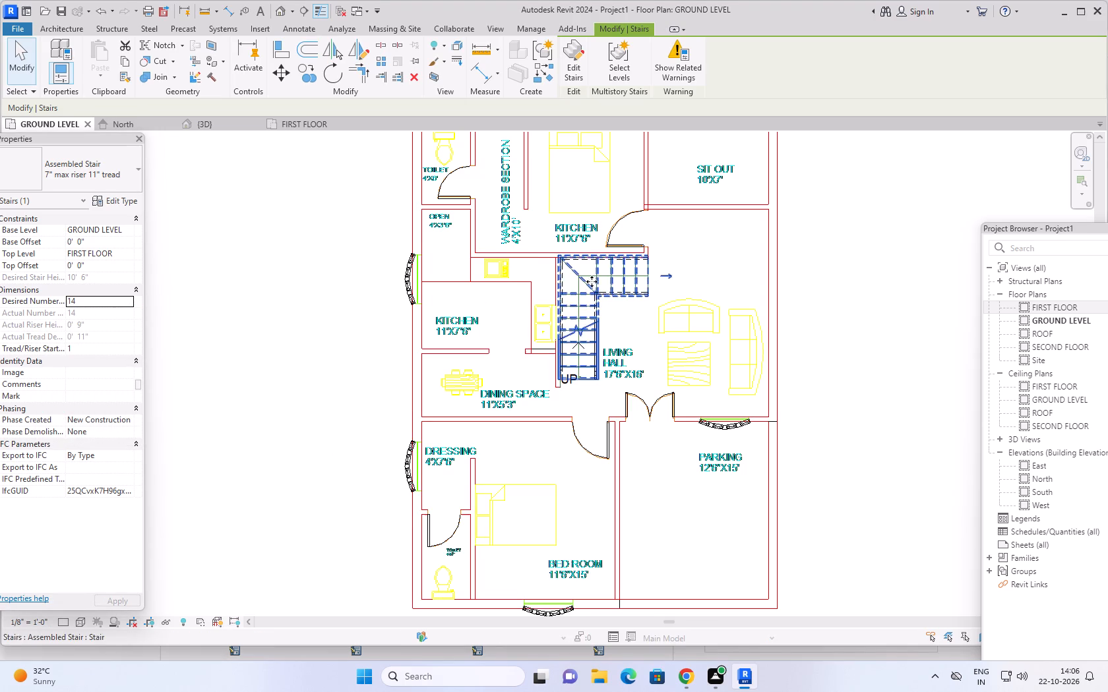
Change the staircase type to Cast-In-Place Stair: Monolithic Stair.
{"action": "left_click", "coordinate": [645, 300]}
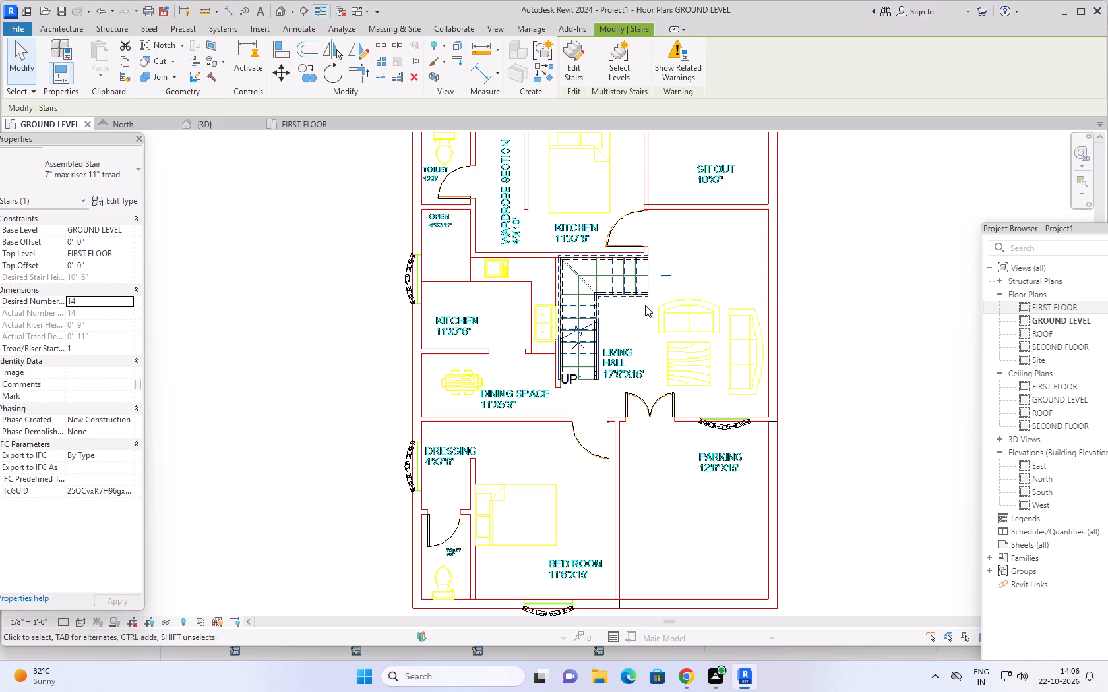
{"action": "left_click", "coordinate": [99, 168]}
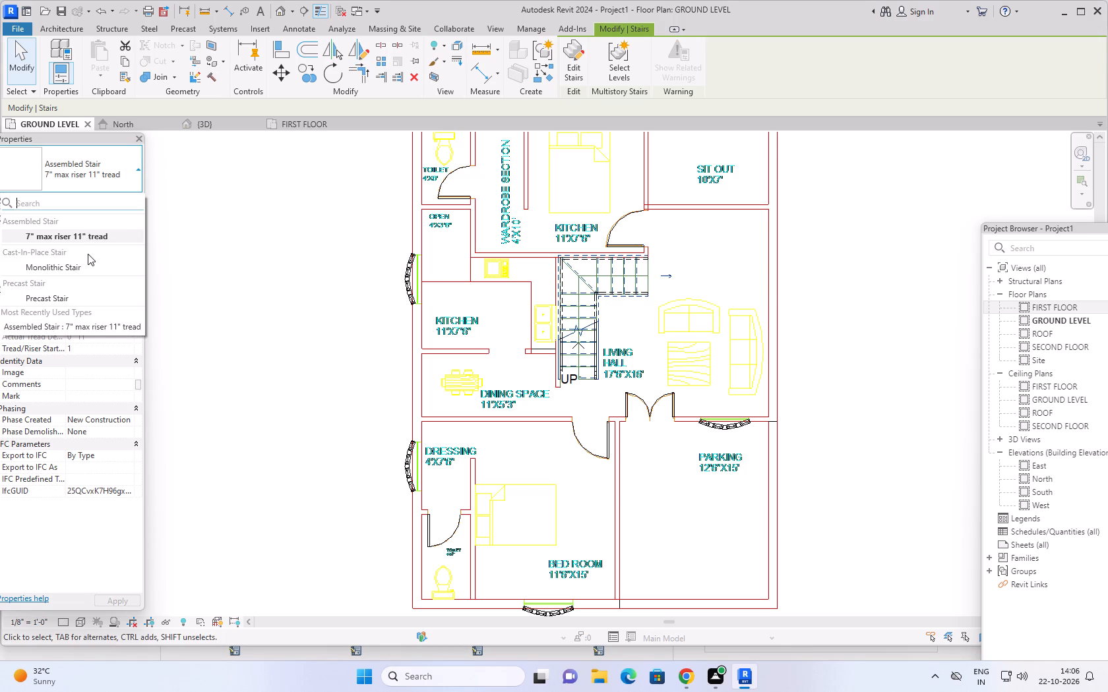
{"action": "left_click", "coordinate": [84, 266]}
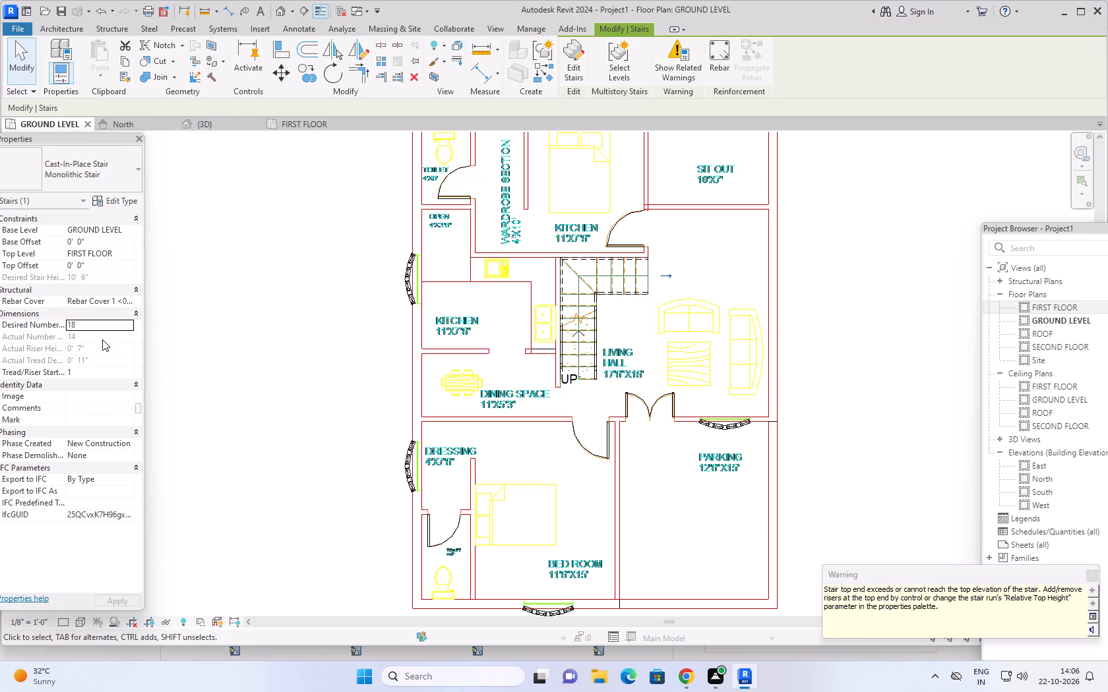
Set the monolithic stair's desired number of risers to 14 and accept the riser height.
{"action": "left_click", "coordinate": [129, 322]}
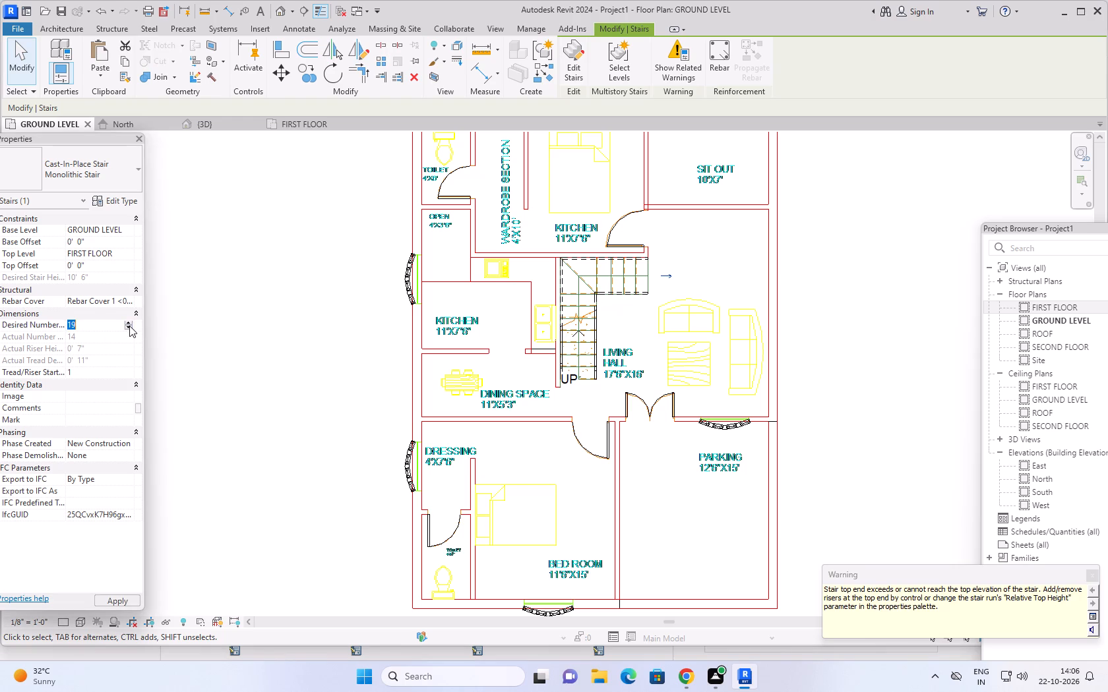
{"action": "left_click", "coordinate": [129, 326]}
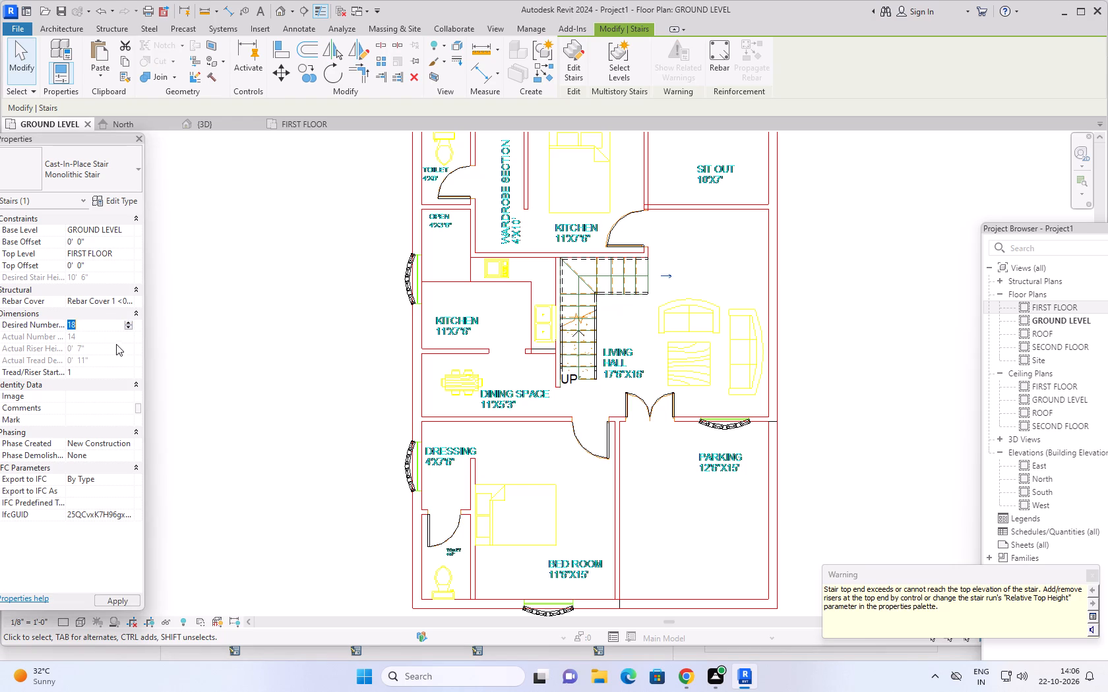
{"action": "double_click", "coordinate": [118, 340]}
{"action": "double_click", "coordinate": [127, 326]}
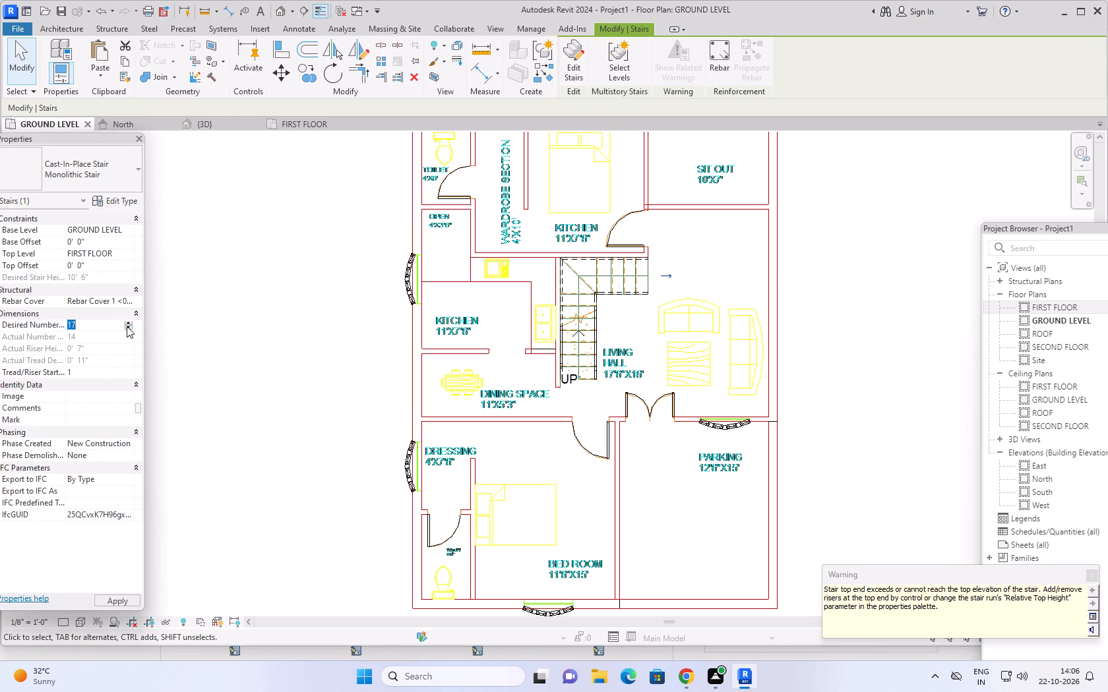
{"action": "left_click", "coordinate": [127, 326]}
{"action": "left_click", "coordinate": [127, 326]}
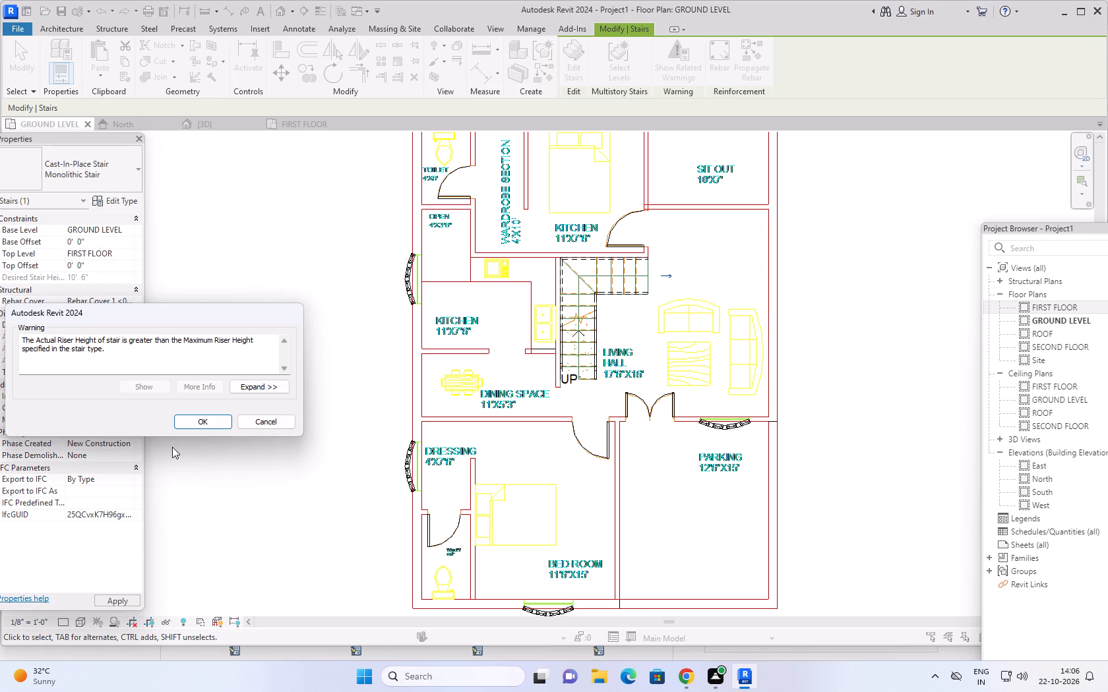
{"action": "left_click", "coordinate": [216, 420]}
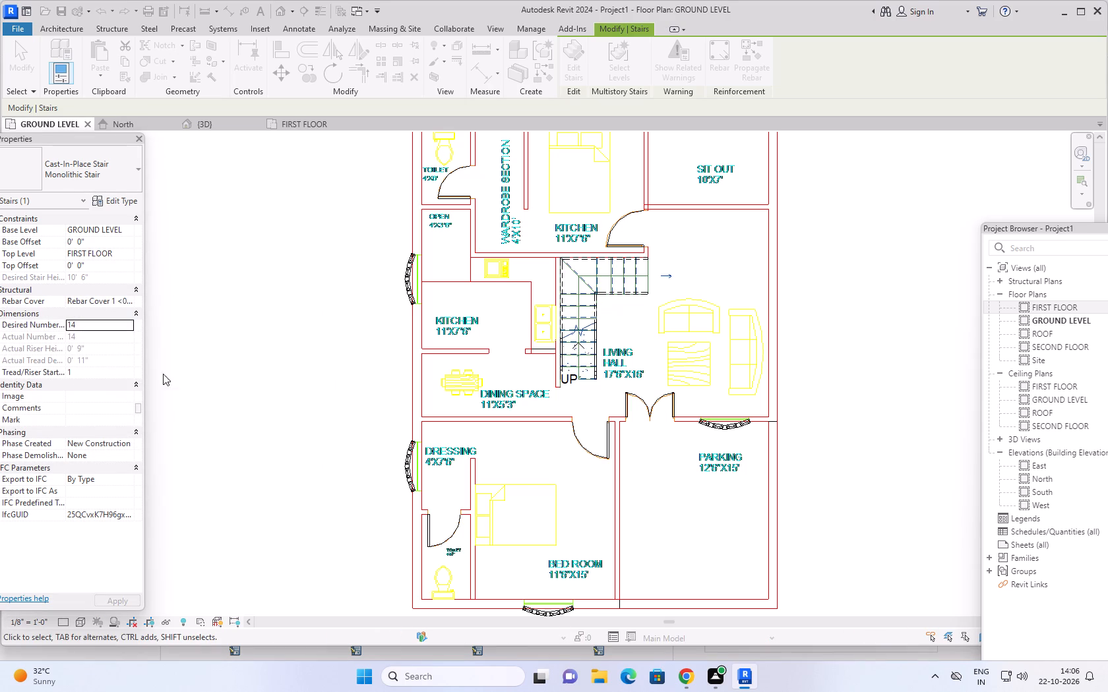
Examine the building with the new staircase in the 3D view and the North elevation, and return to the ground level plan.
{"action": "scroll", "coordinate": [193, 362], "scroll_direction": "down", "scroll_amount": 1}
{"action": "left_click", "coordinate": [205, 121]}
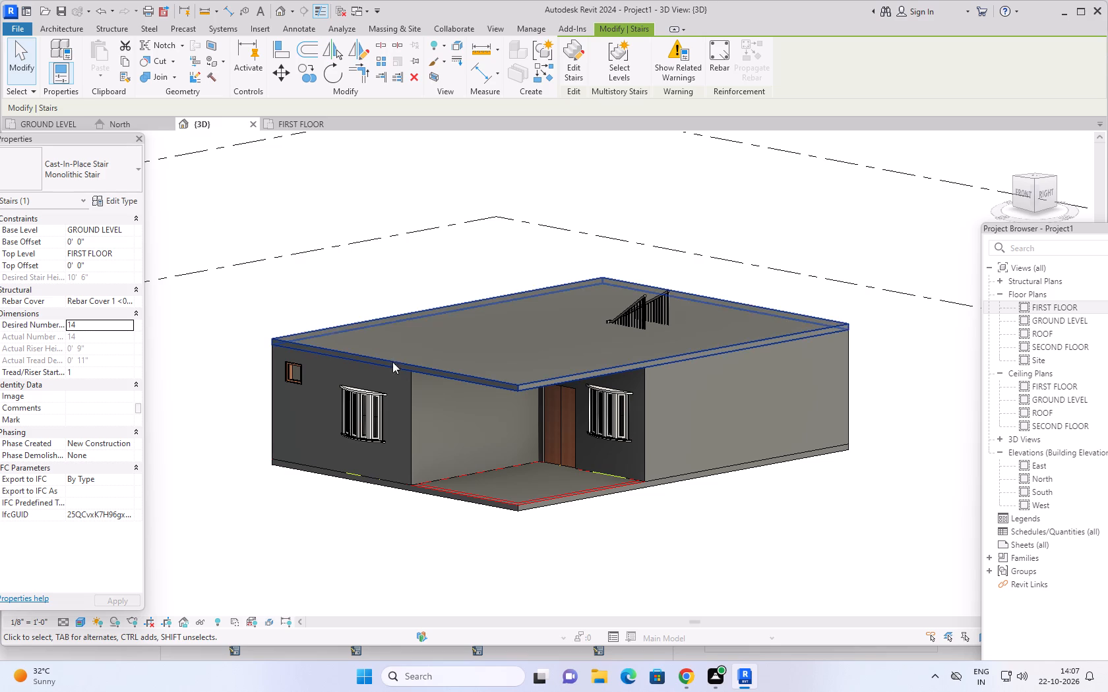
{"action": "scroll", "coordinate": [458, 465], "scroll_direction": "up", "scroll_amount": 1}
{"action": "scroll", "coordinate": [376, 349], "scroll_direction": "down", "scroll_amount": 2}
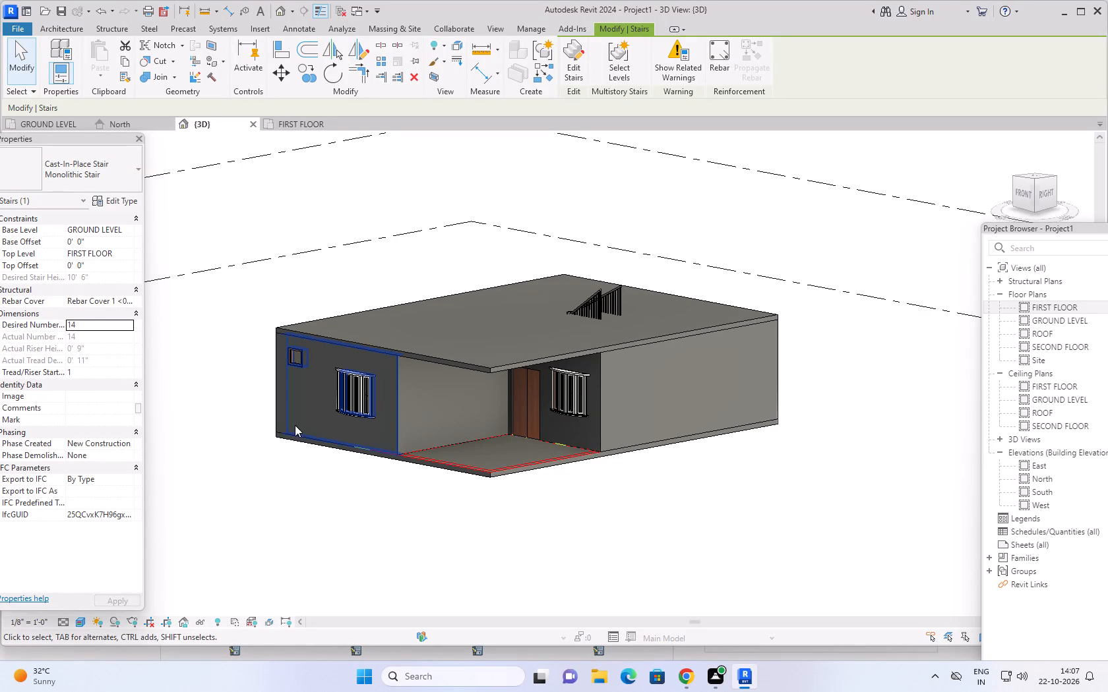
{"action": "left_click", "coordinate": [50, 123]}
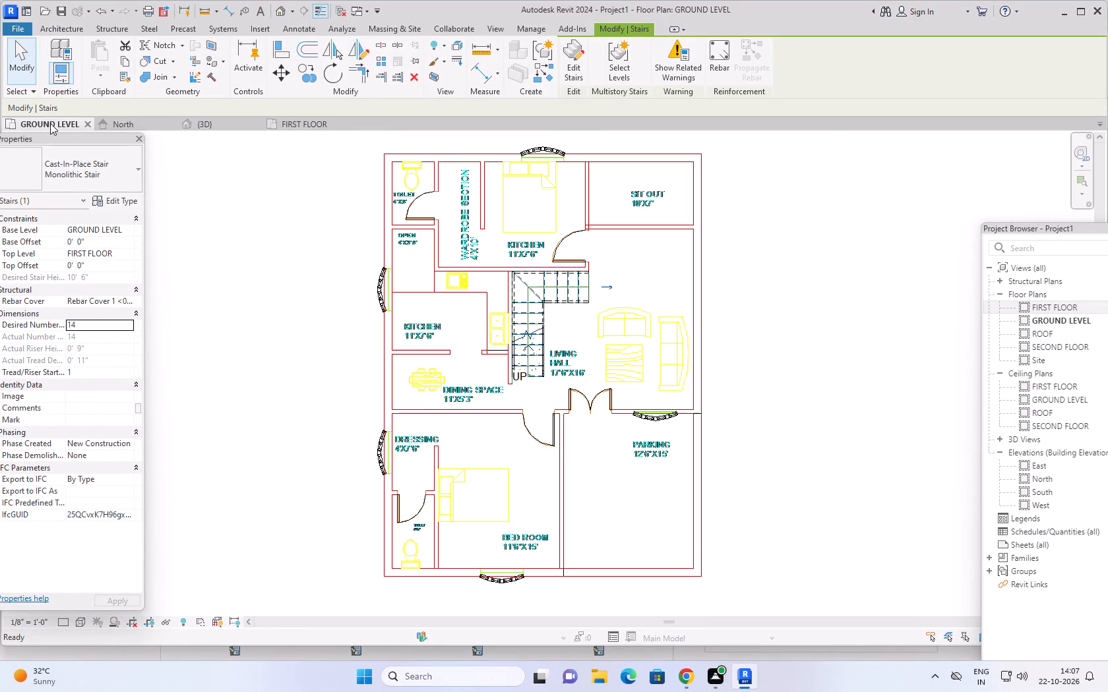
{"action": "scroll", "coordinate": [731, 414], "scroll_direction": "down", "scroll_amount": 1}
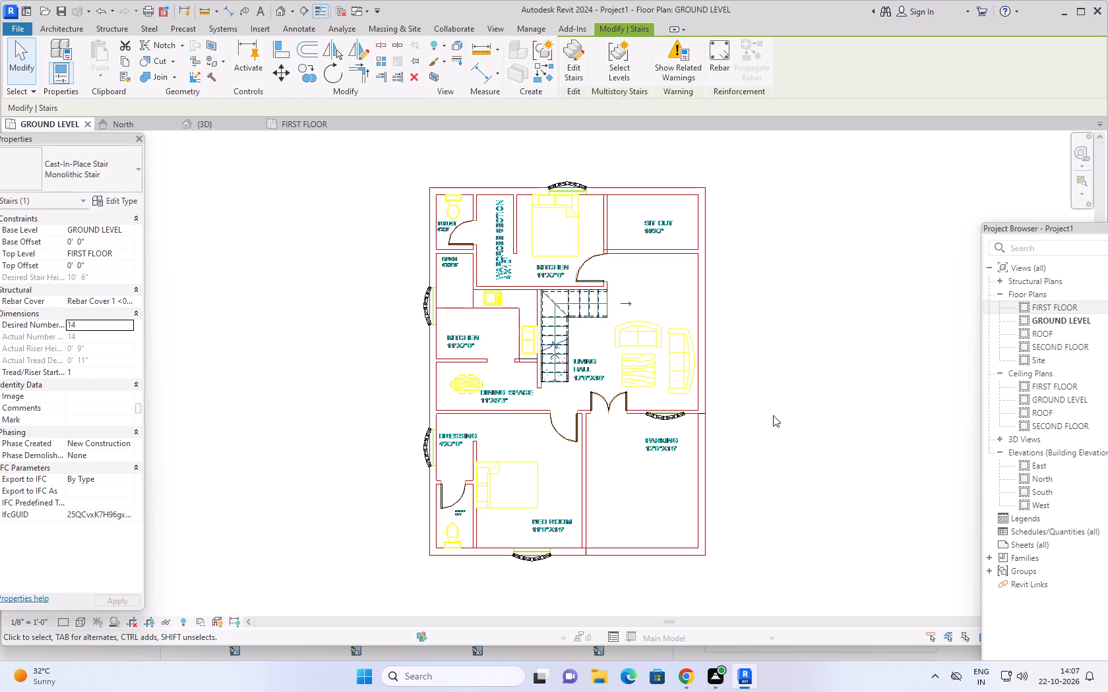
{"action": "middle_click_drag", "start_coordinate": [776, 429], "coordinate": [743, 422]}
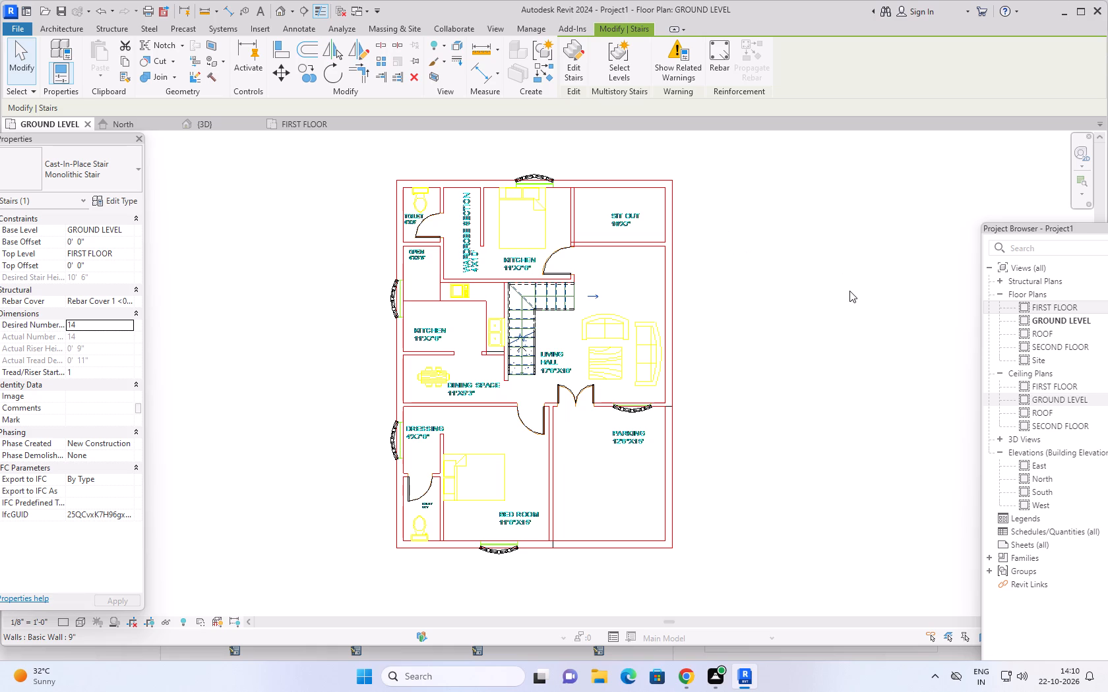
{"action": "left_click", "coordinate": [121, 120]}
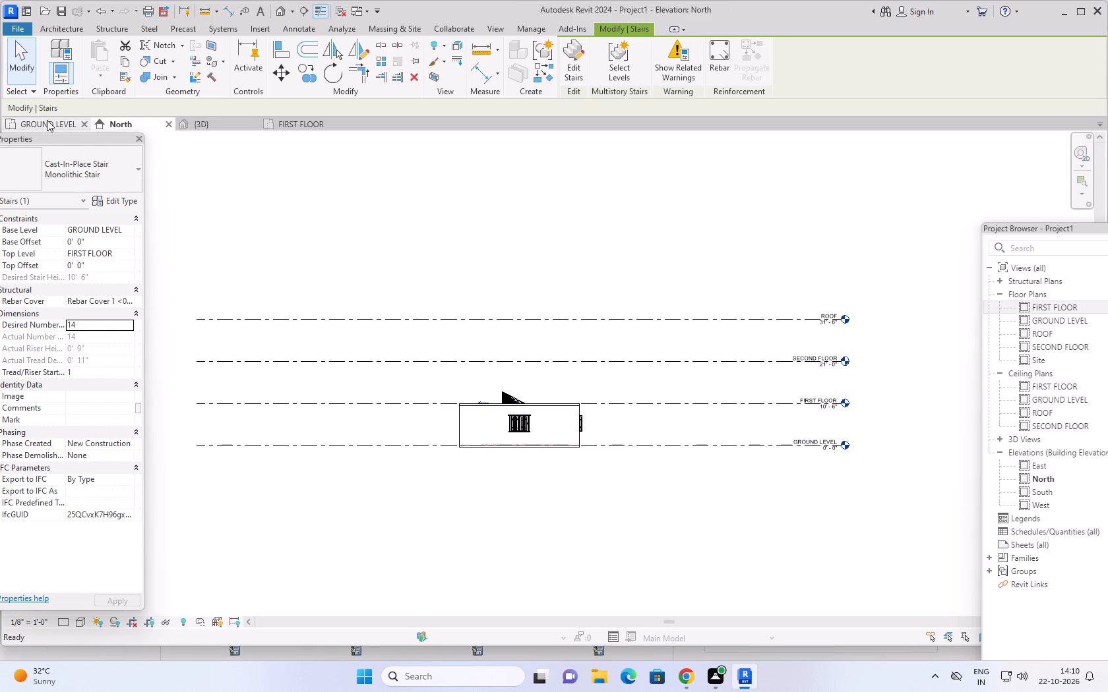
{"action": "left_click", "coordinate": [42, 121]}
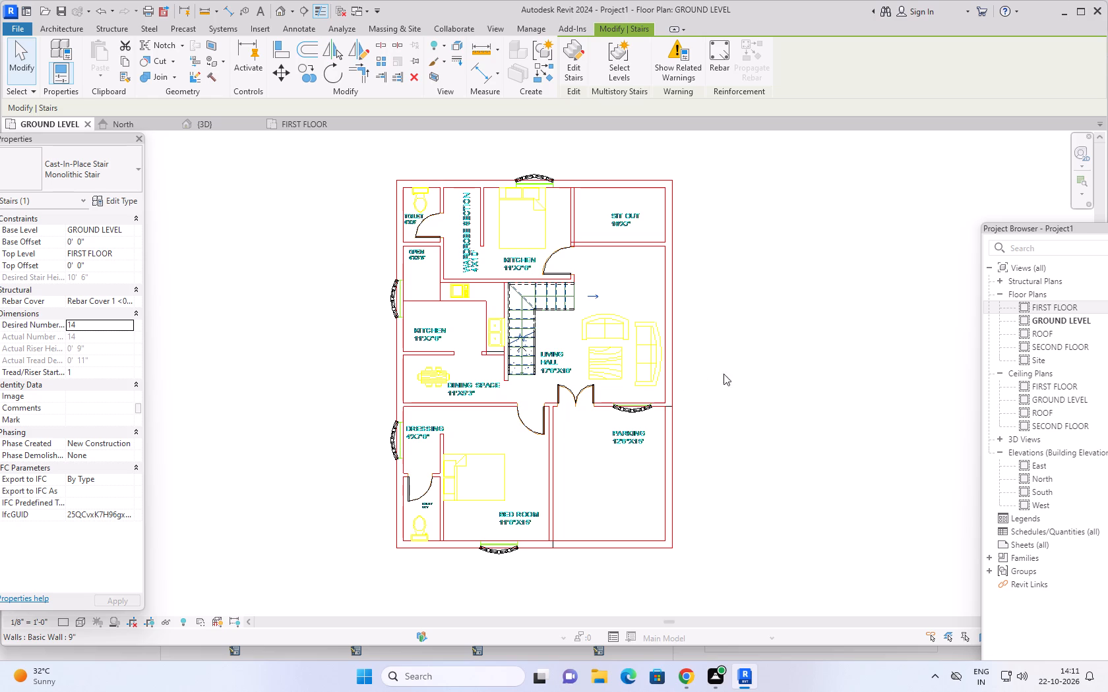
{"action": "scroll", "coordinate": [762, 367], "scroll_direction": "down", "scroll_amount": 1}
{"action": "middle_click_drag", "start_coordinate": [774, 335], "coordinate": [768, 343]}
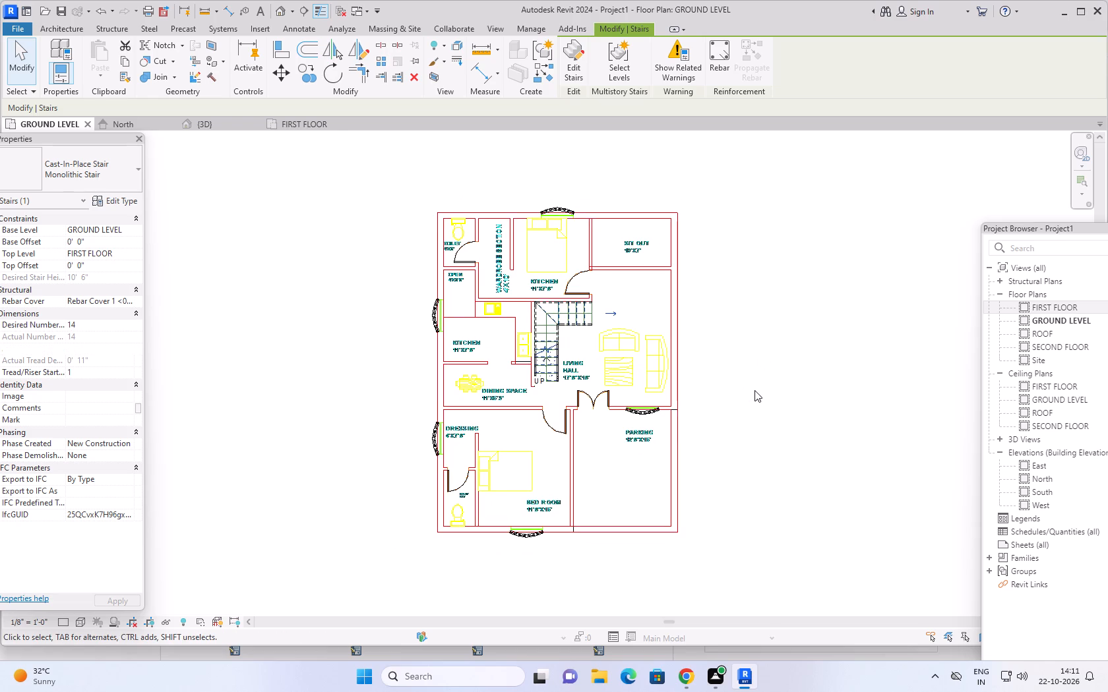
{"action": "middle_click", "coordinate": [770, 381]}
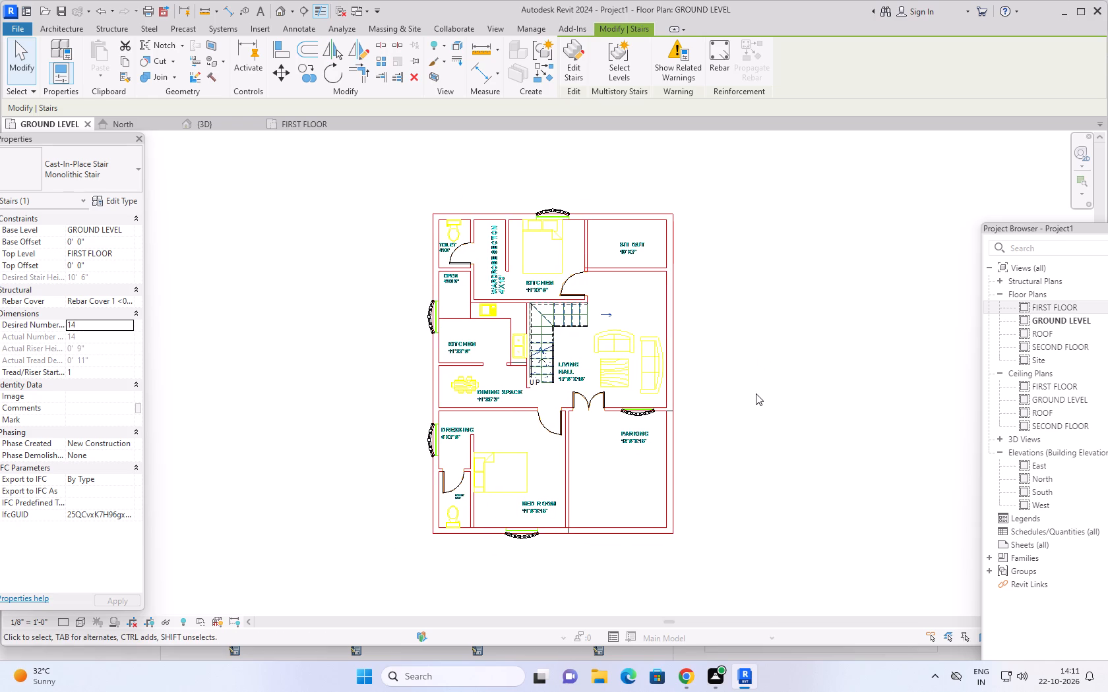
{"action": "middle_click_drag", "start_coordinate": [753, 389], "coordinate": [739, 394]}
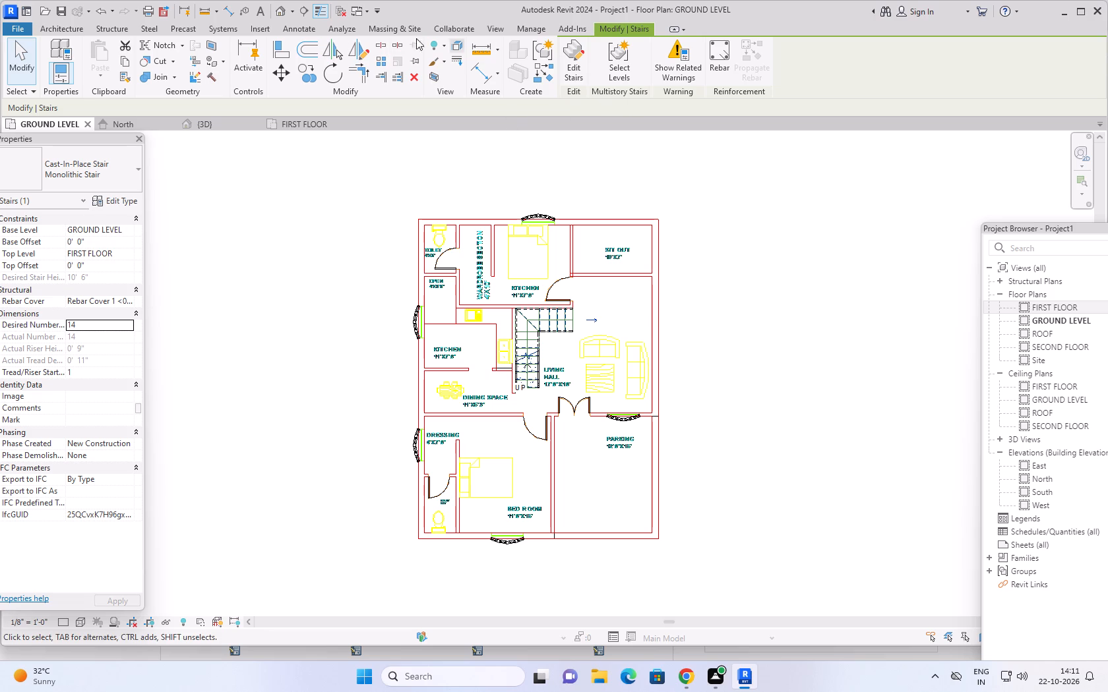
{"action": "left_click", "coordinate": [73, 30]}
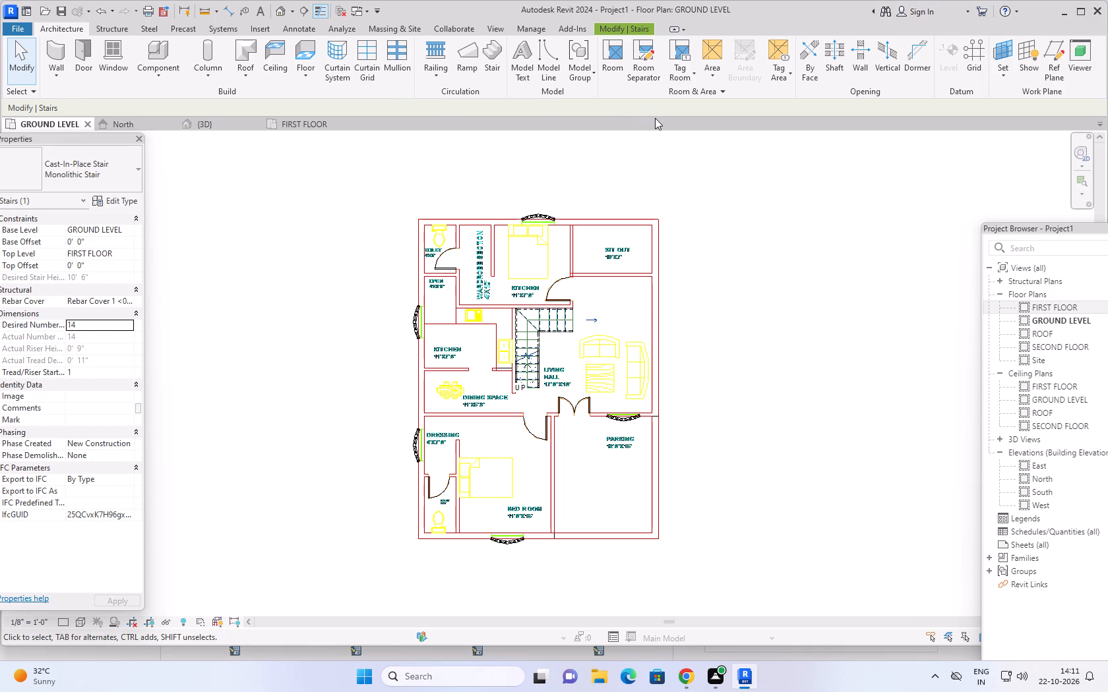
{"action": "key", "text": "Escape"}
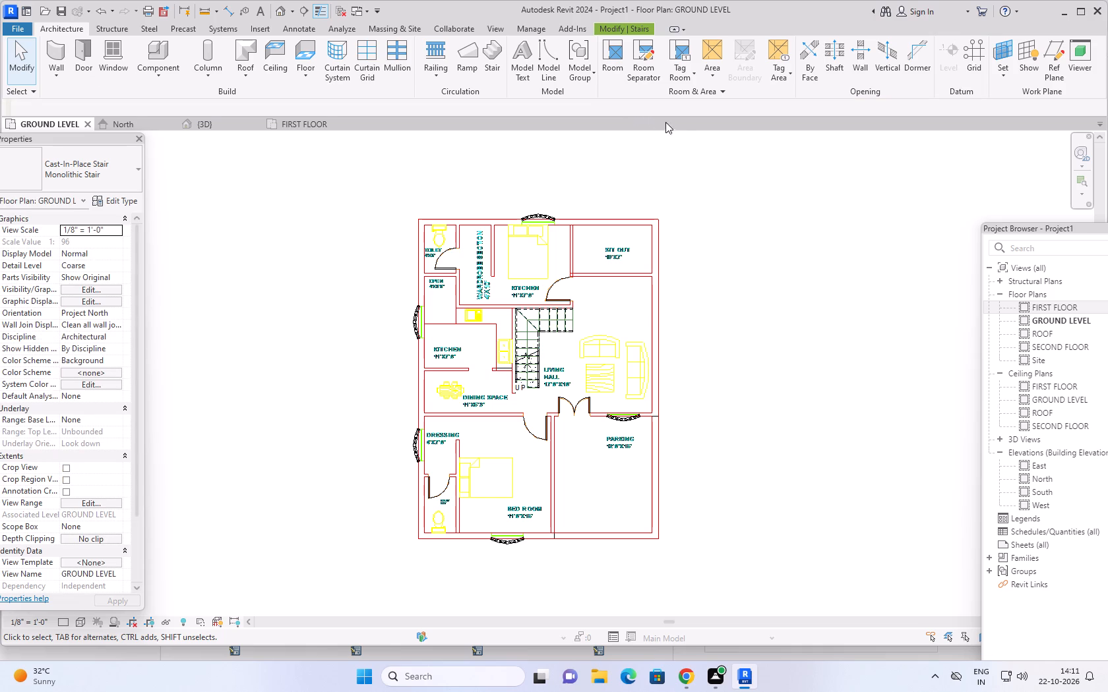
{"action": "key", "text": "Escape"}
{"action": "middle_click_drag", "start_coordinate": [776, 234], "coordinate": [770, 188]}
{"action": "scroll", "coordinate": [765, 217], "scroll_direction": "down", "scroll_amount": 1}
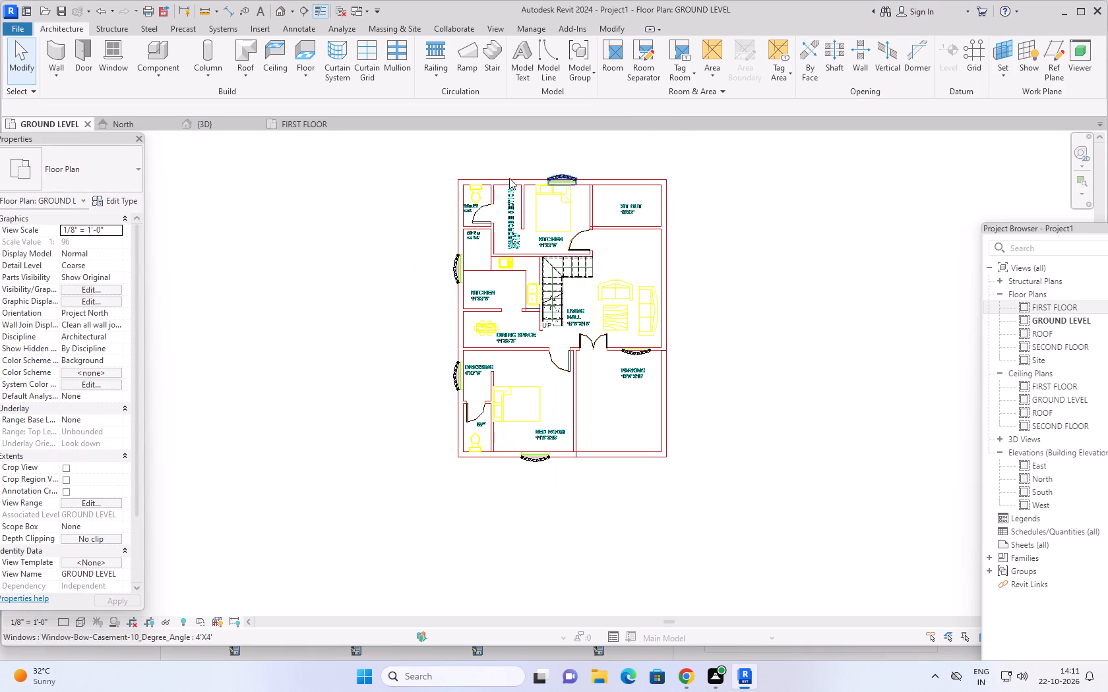
In the North elevation, copy all ground-level walls, doors, windows, stairs and railings and paste them aligned to the FIRST FLOOR level.
{"action": "left_click", "coordinate": [145, 123]}
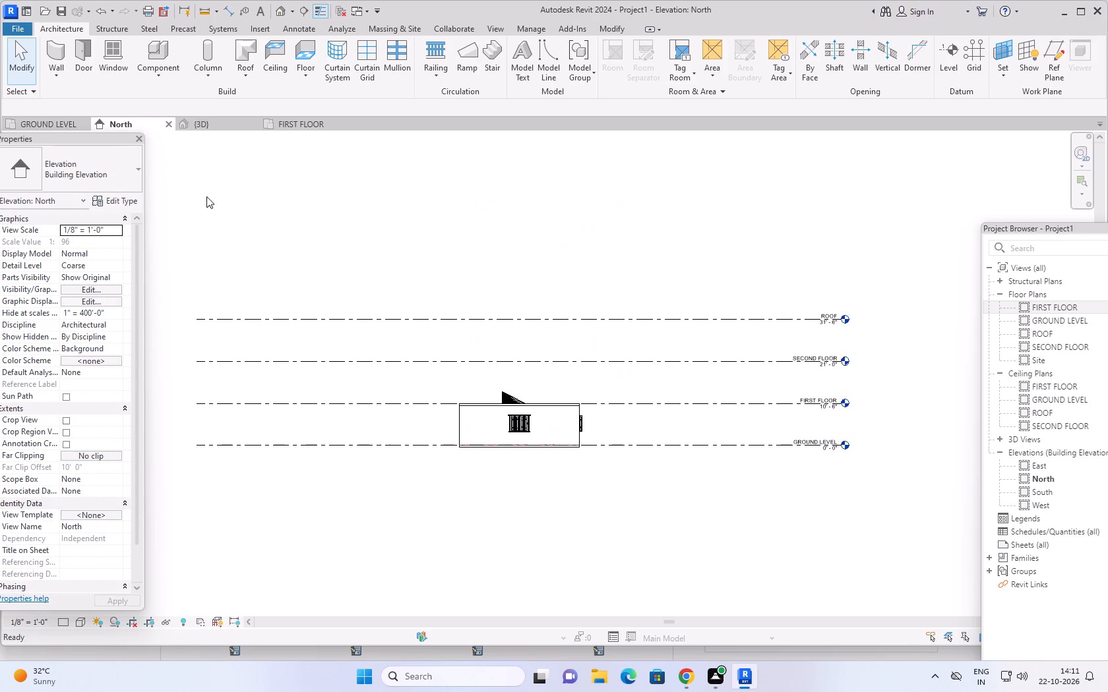
{"action": "scroll", "coordinate": [539, 383], "scroll_direction": "down", "scroll_amount": 1}
{"action": "scroll", "coordinate": [580, 446], "scroll_direction": "up", "scroll_amount": 3}
{"action": "middle_click_drag", "start_coordinate": [570, 450], "coordinate": [590, 450]}
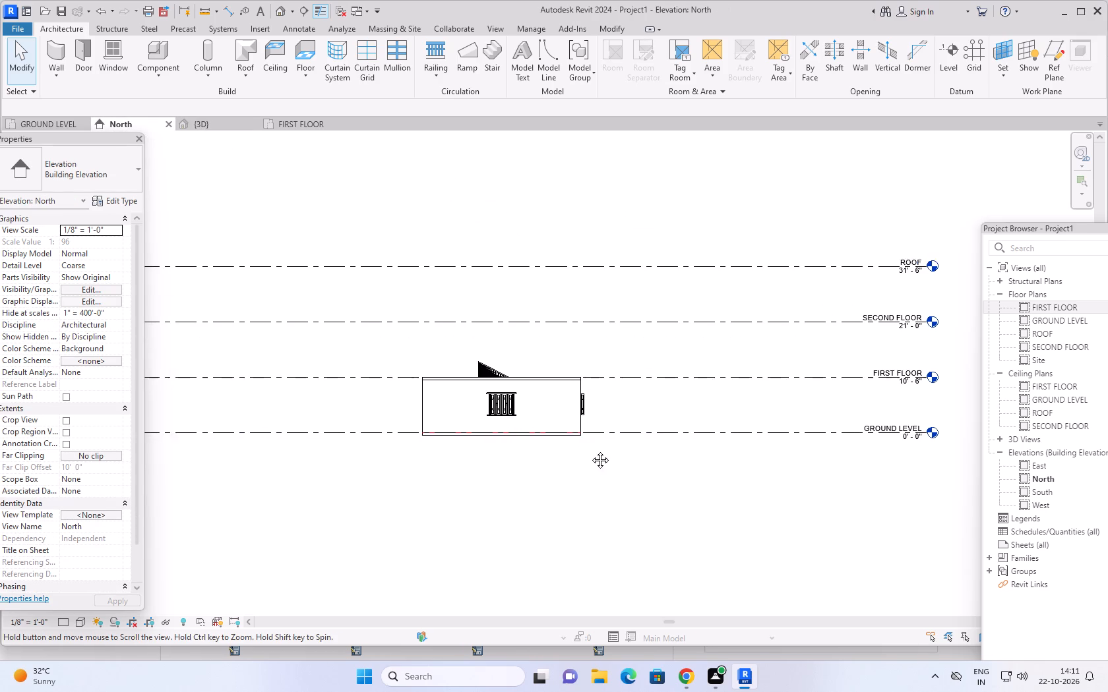
{"action": "middle_click_drag", "start_coordinate": [590, 450], "coordinate": [695, 446]}
{"action": "middle_click_drag", "start_coordinate": [691, 453], "coordinate": [606, 491]}
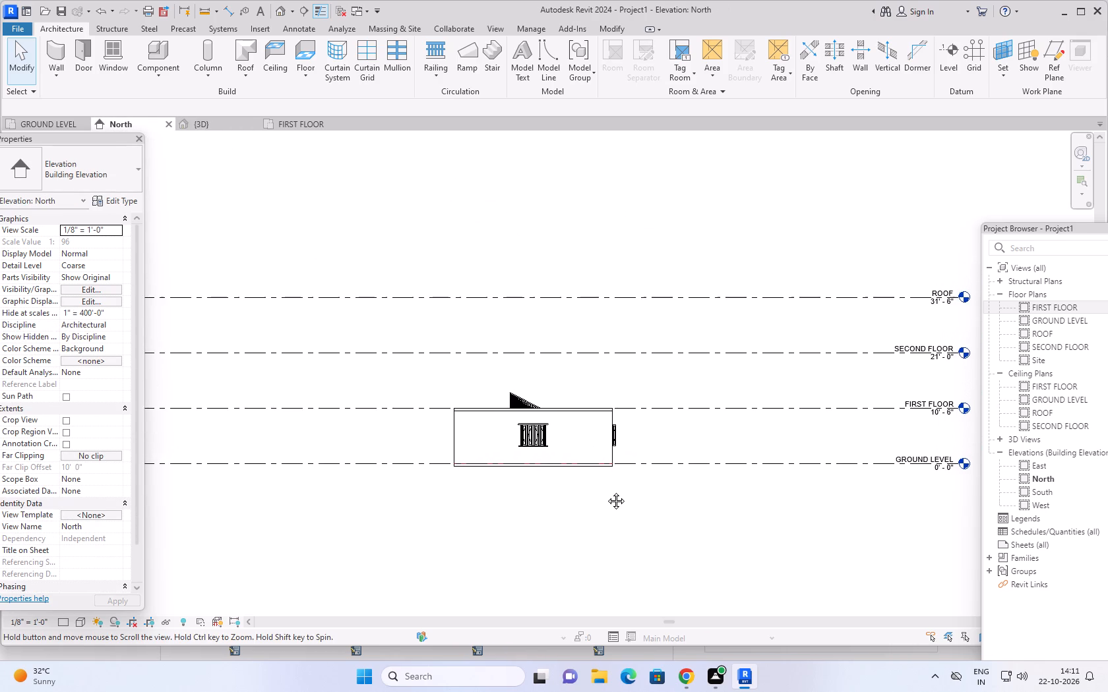
{"action": "middle_click_drag", "start_coordinate": [606, 491], "coordinate": [579, 467]}
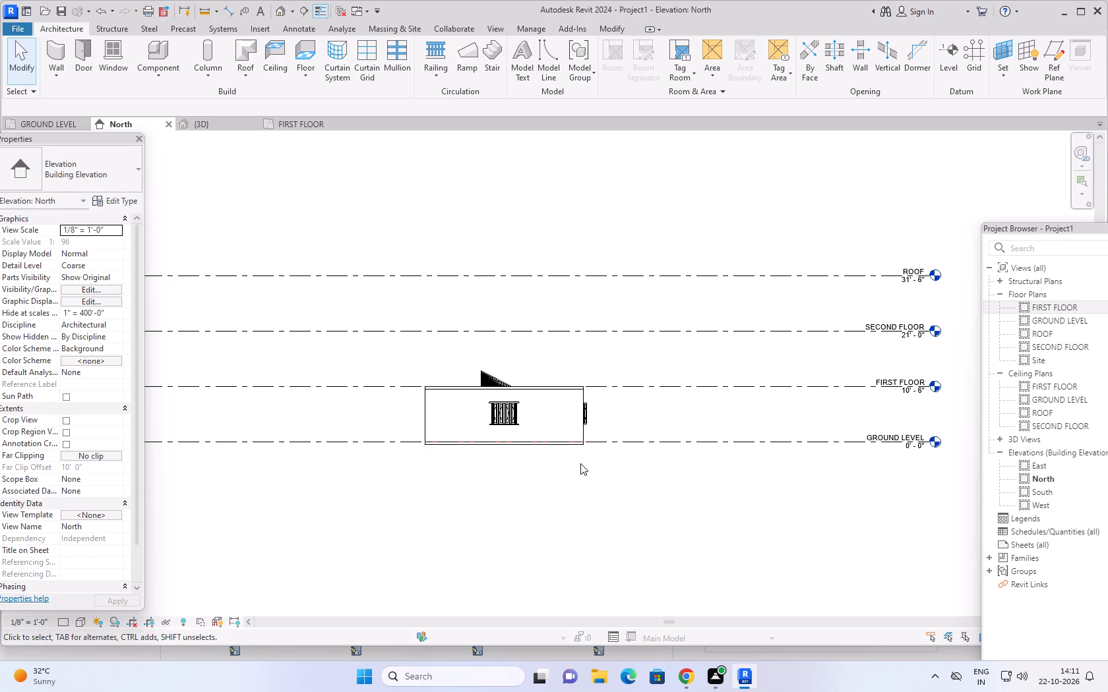
{"action": "scroll", "coordinate": [446, 494], "scroll_direction": "up", "scroll_amount": 1}
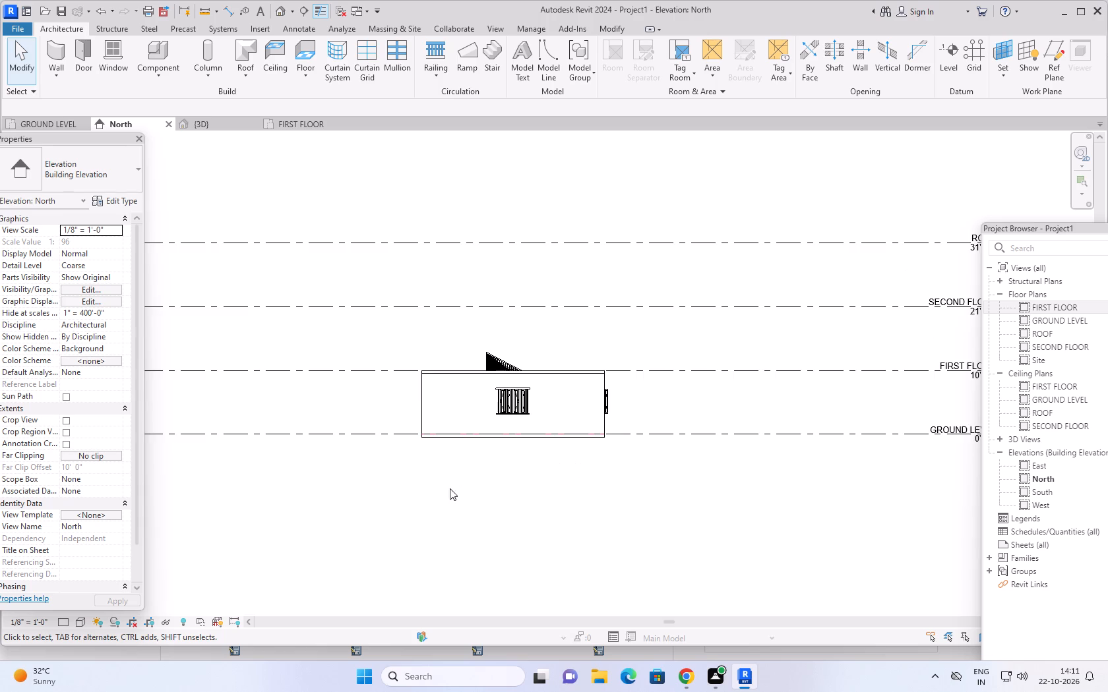
{"action": "middle_click_drag", "start_coordinate": [472, 472], "coordinate": [493, 507]}
{"action": "scroll", "coordinate": [622, 454], "scroll_direction": "up", "scroll_amount": 3}
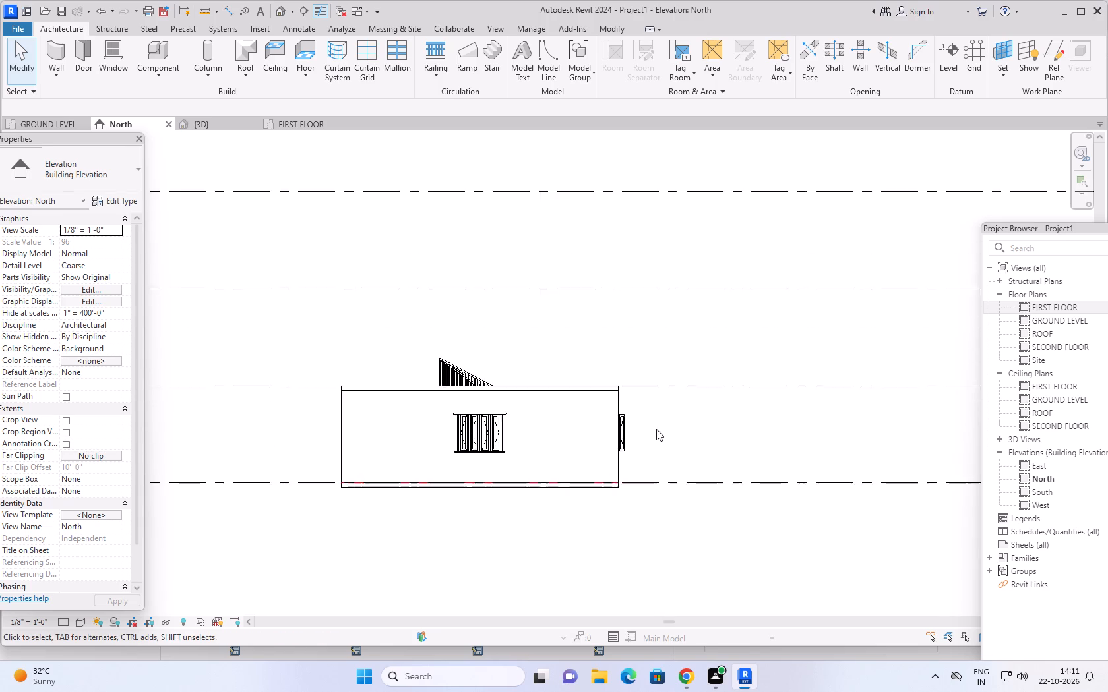
{"action": "scroll", "coordinate": [656, 429], "scroll_direction": "up", "scroll_amount": 1}
{"action": "left_click_drag", "start_coordinate": [690, 407], "coordinate": [288, 445]}
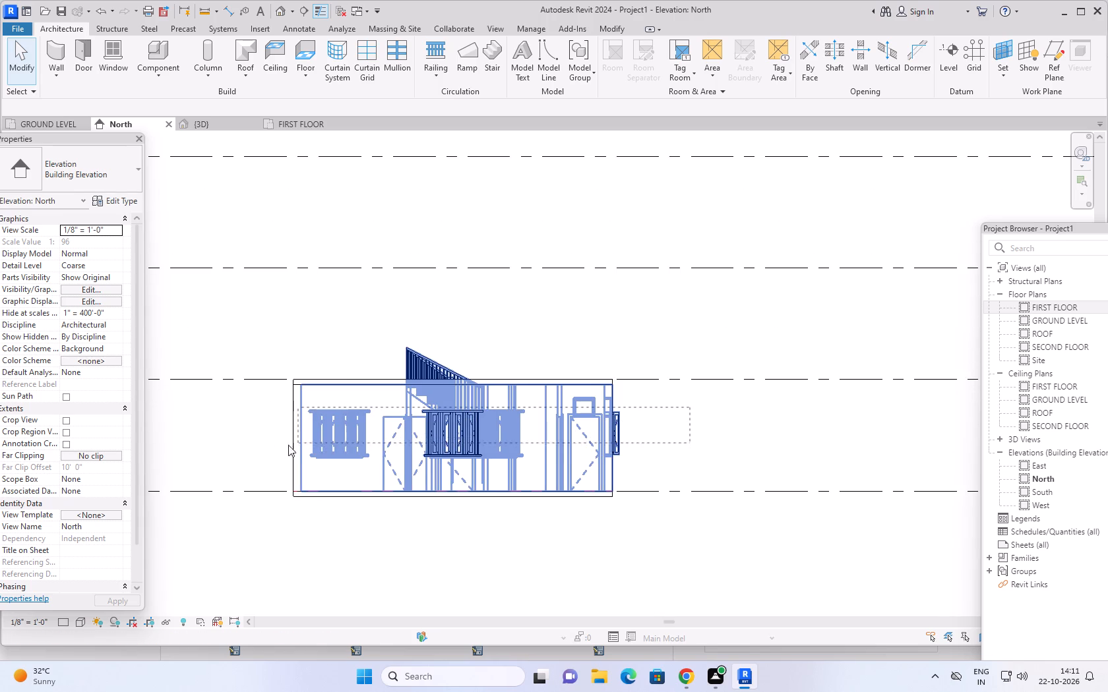
{"action": "left_click_drag", "start_coordinate": [288, 445], "coordinate": [253, 454]}
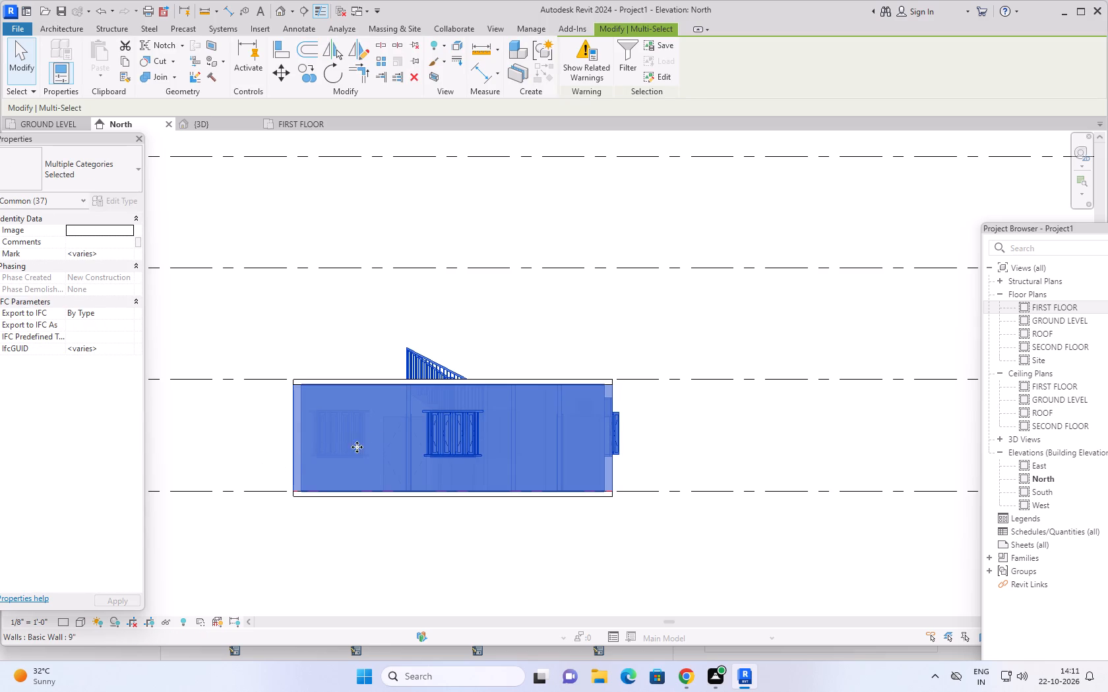
{"action": "scroll", "coordinate": [415, 430], "scroll_direction": "up", "scroll_amount": 2}
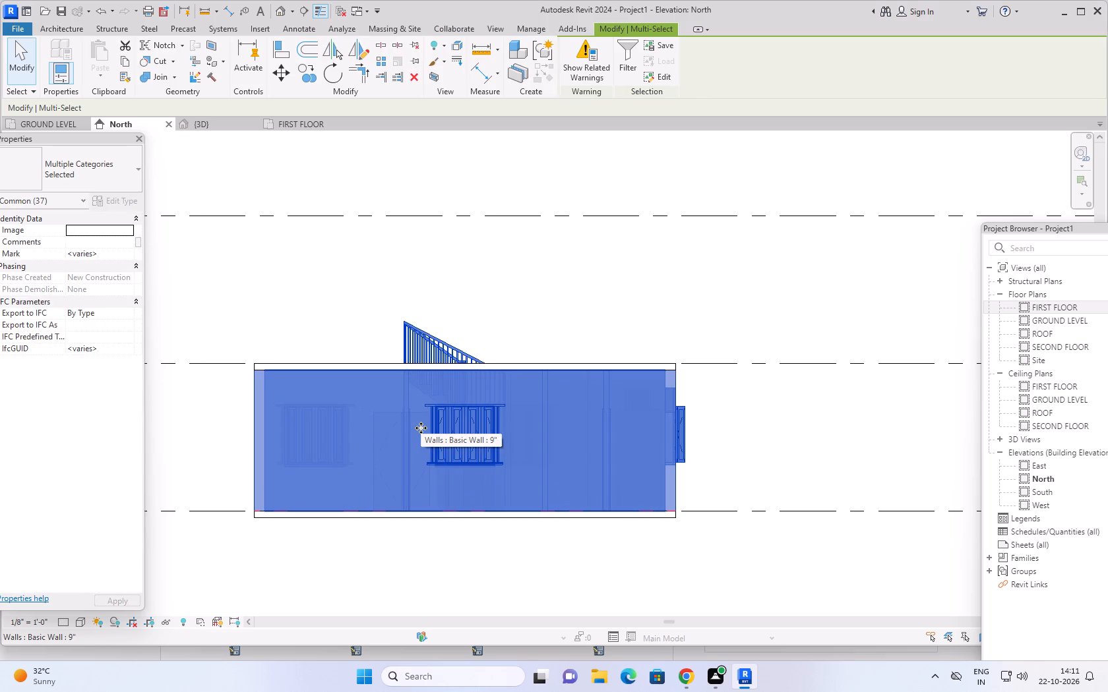
{"action": "left_click", "coordinate": [620, 49]}
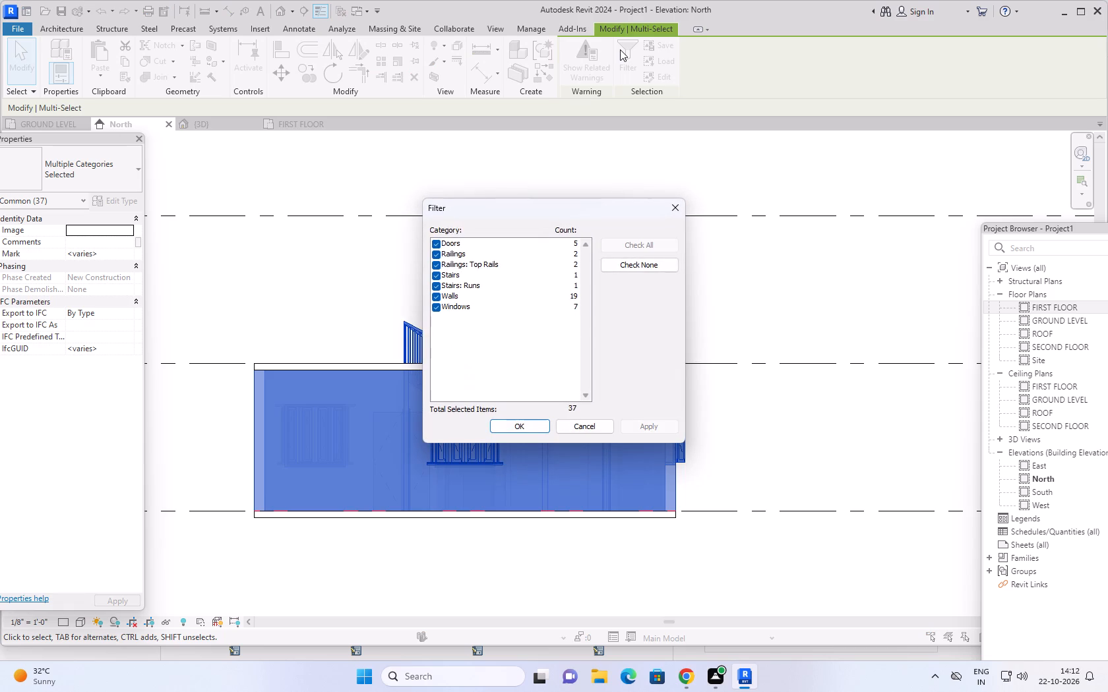
{"action": "left_click", "coordinate": [510, 423]}
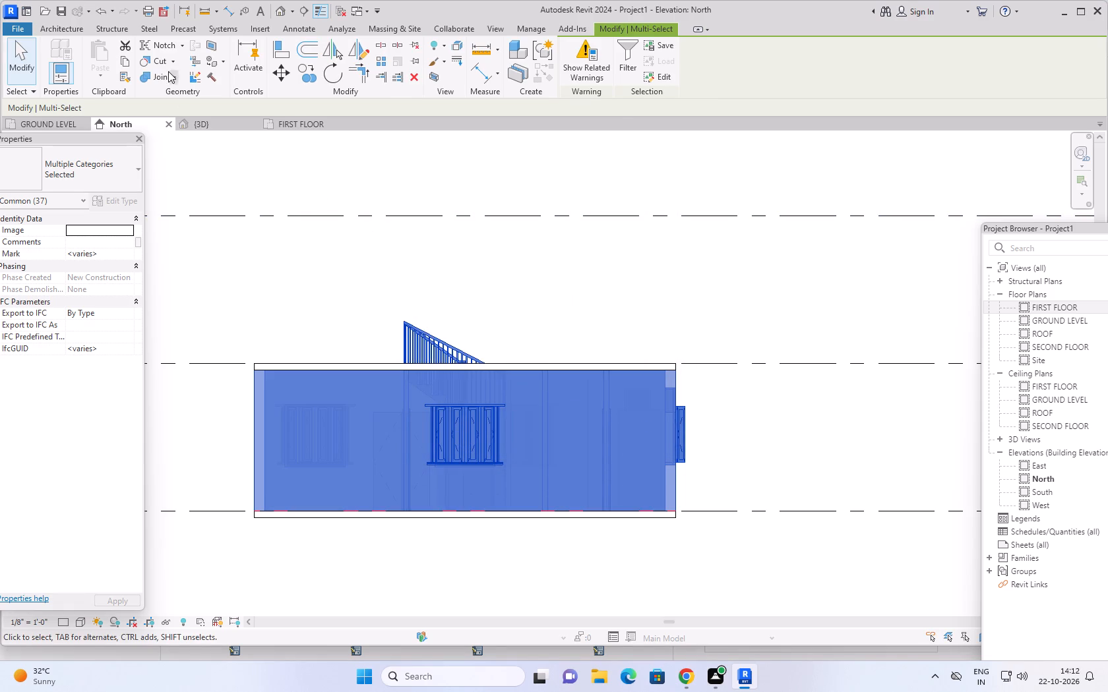
{"action": "left_click", "coordinate": [125, 60]}
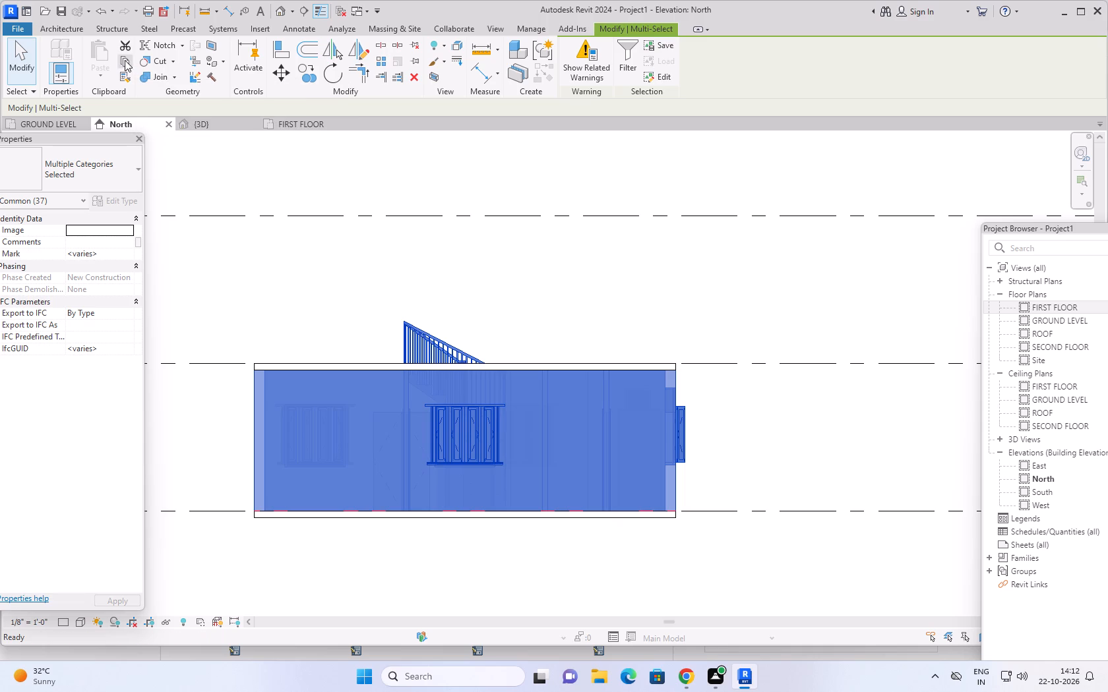
{"action": "left_click", "coordinate": [106, 71]}
{"action": "left_click", "coordinate": [130, 122]}
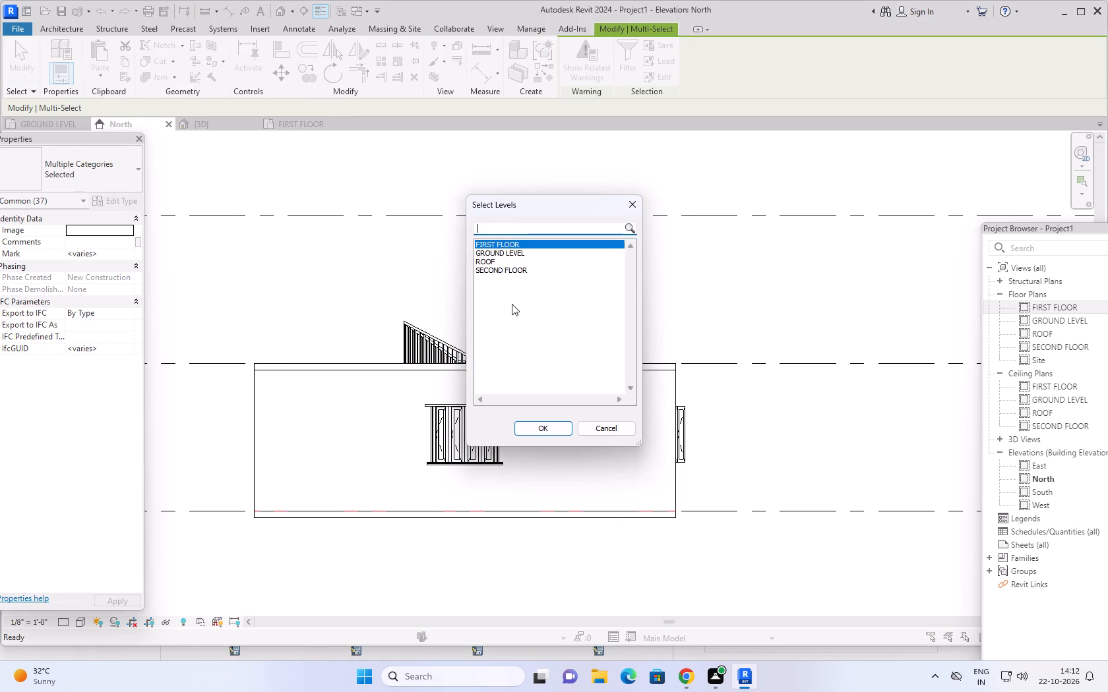
{"action": "left_click", "coordinate": [546, 426]}
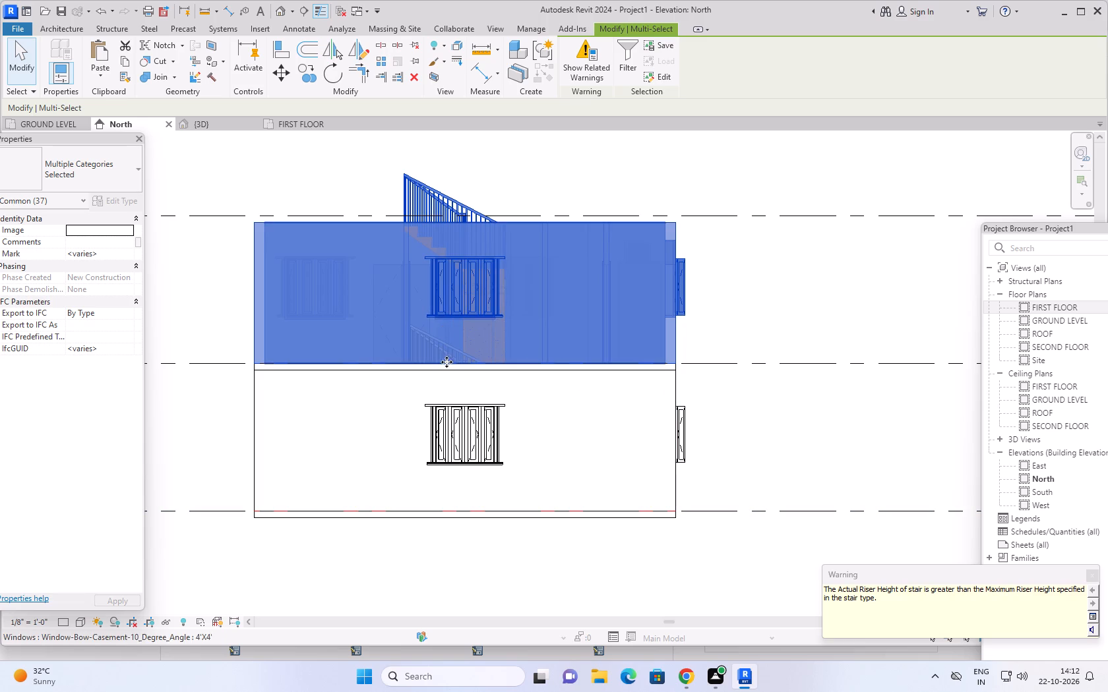
{"action": "left_click", "coordinate": [1093, 573]}
Examine the copied storey against the building levels in the North elevation.
{"action": "scroll", "coordinate": [636, 512], "scroll_direction": "down", "scroll_amount": 3}
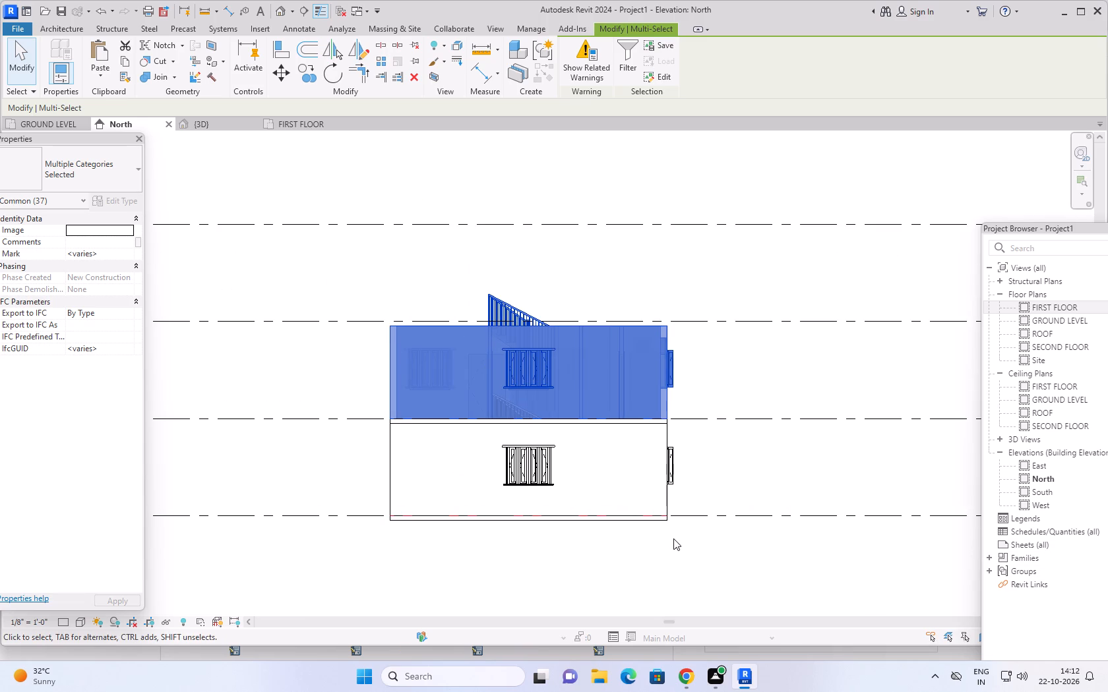
{"action": "middle_click_drag", "start_coordinate": [729, 562], "coordinate": [640, 546]}
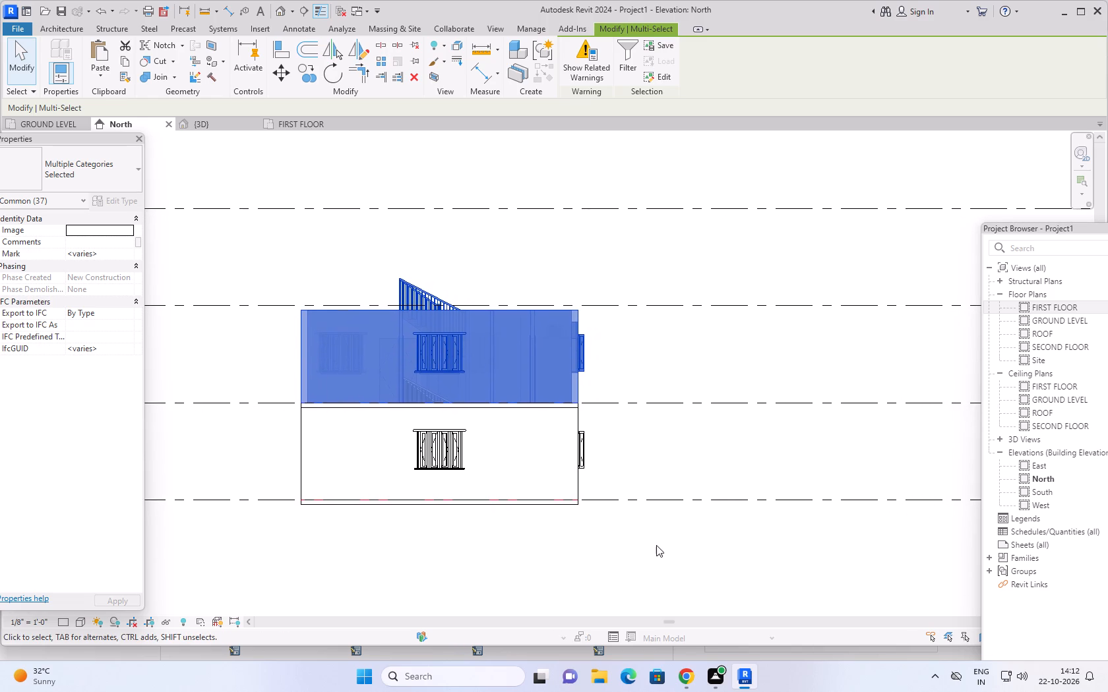
{"action": "scroll", "coordinate": [667, 547], "scroll_direction": "down", "scroll_amount": 1}
{"action": "middle_click_drag", "start_coordinate": [691, 560], "coordinate": [629, 549]}
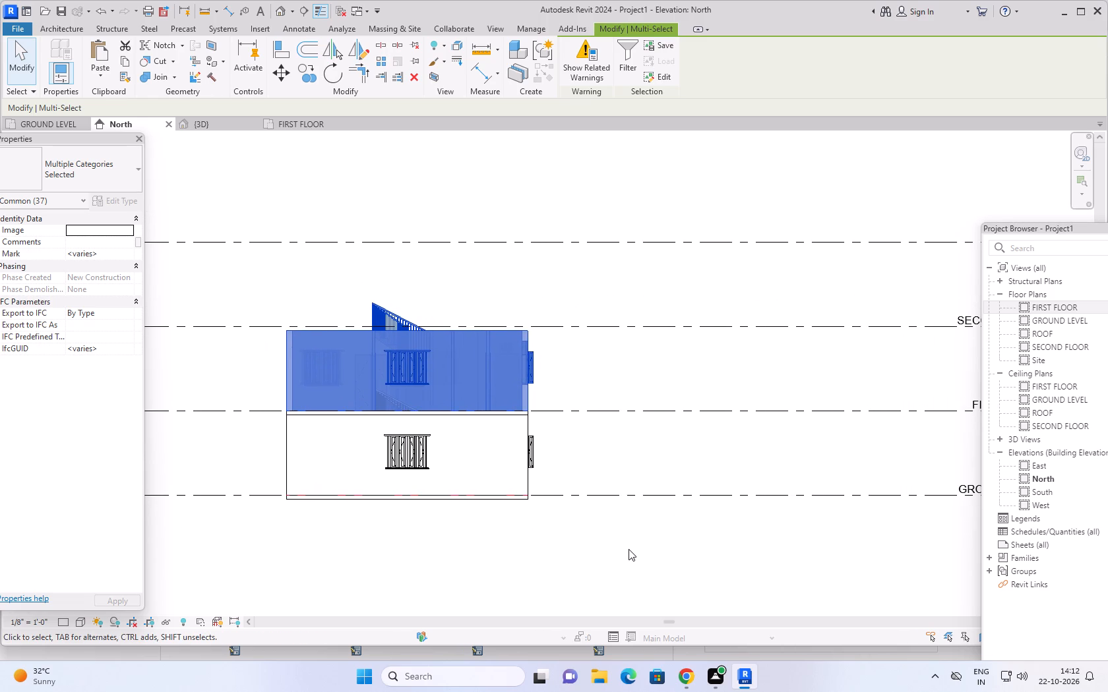
{"action": "scroll", "coordinate": [629, 549], "scroll_direction": "down", "scroll_amount": 1}
{"action": "middle_click_drag", "start_coordinate": [660, 555], "coordinate": [603, 531]}
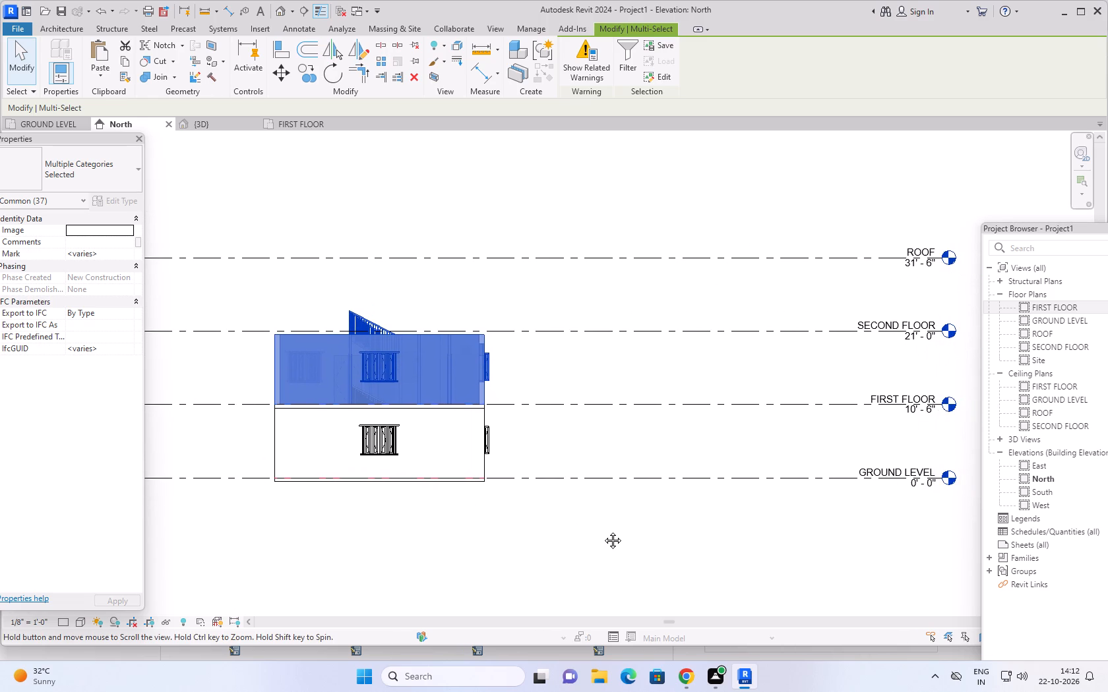
{"action": "middle_click_drag", "start_coordinate": [603, 531], "coordinate": [649, 531]}
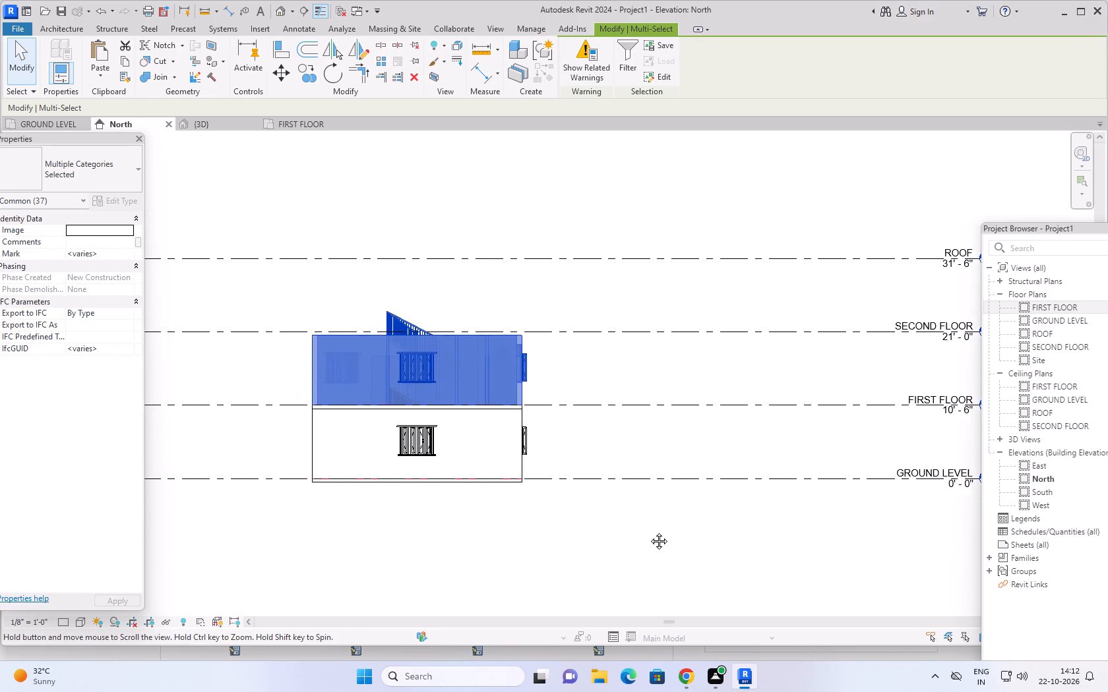
{"action": "middle_click_drag", "start_coordinate": [649, 531], "coordinate": [678, 532]}
{"action": "scroll", "coordinate": [438, 362], "scroll_direction": "up", "scroll_amount": 1}
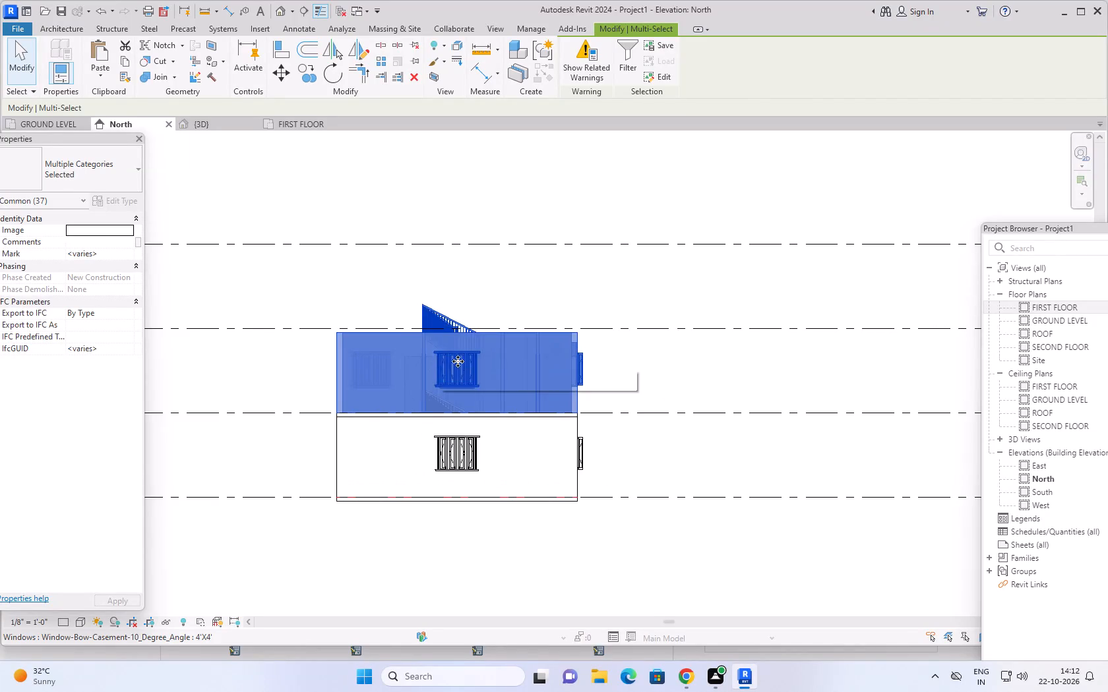
{"action": "scroll", "coordinate": [464, 361], "scroll_direction": "down", "scroll_amount": 3}
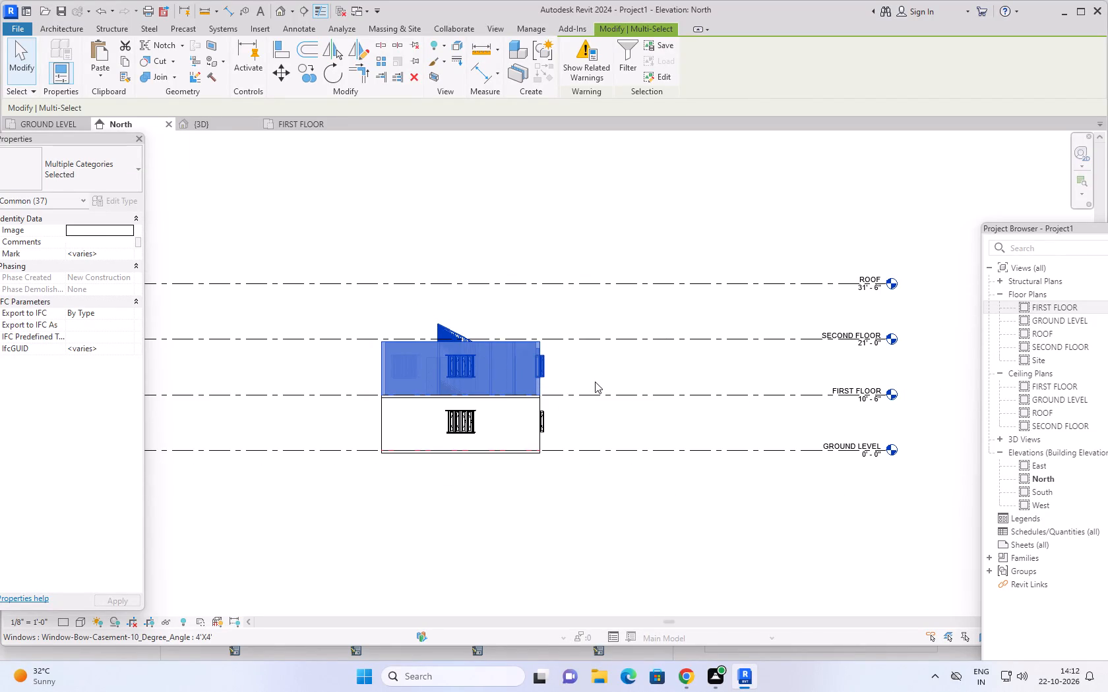
{"action": "middle_click_drag", "start_coordinate": [605, 376], "coordinate": [572, 389]}
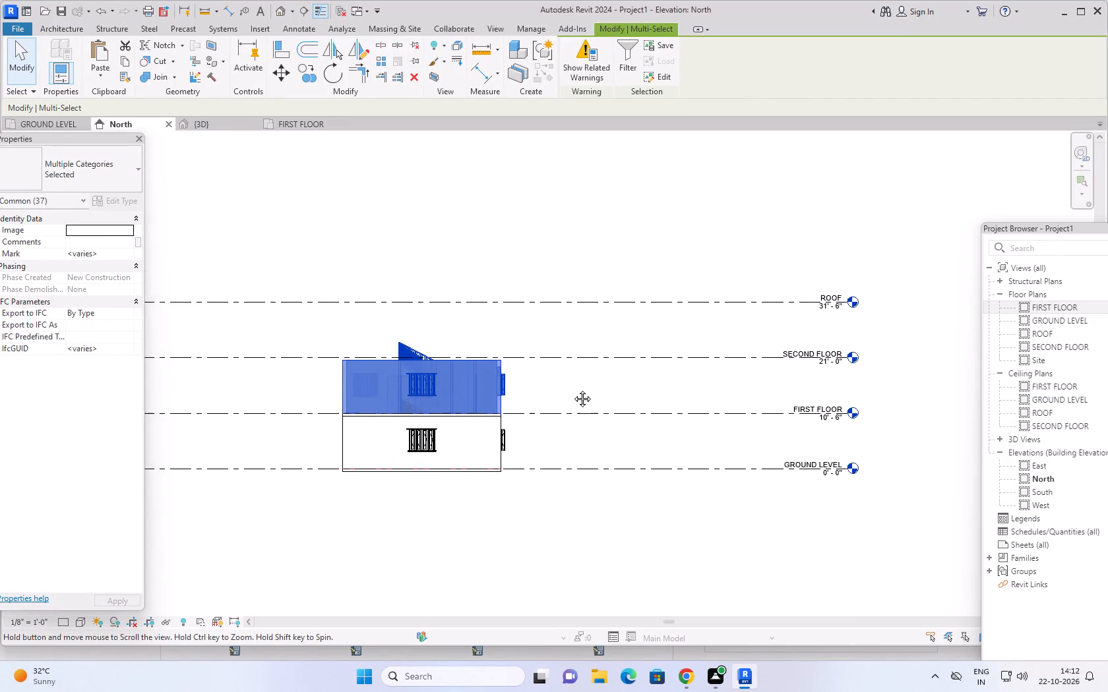
{"action": "middle_click_drag", "start_coordinate": [572, 389], "coordinate": [634, 383]}
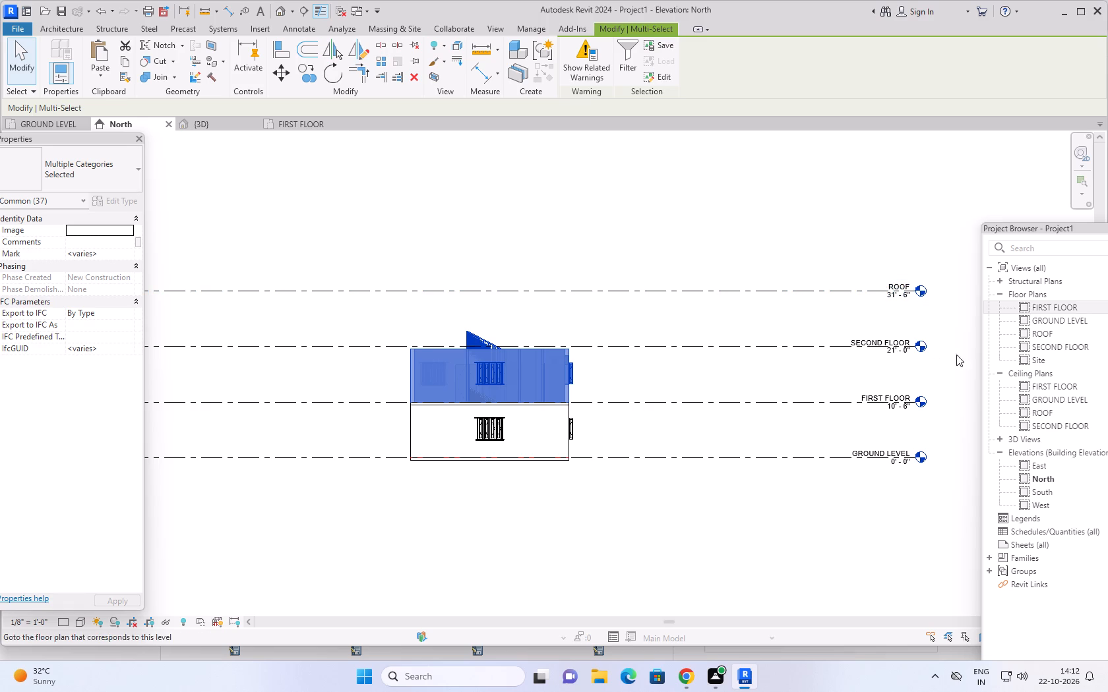
Open the SECOND FLOOR plan and examine the L-shaped staircase in it.
{"action": "double_click", "coordinate": [1038, 343]}
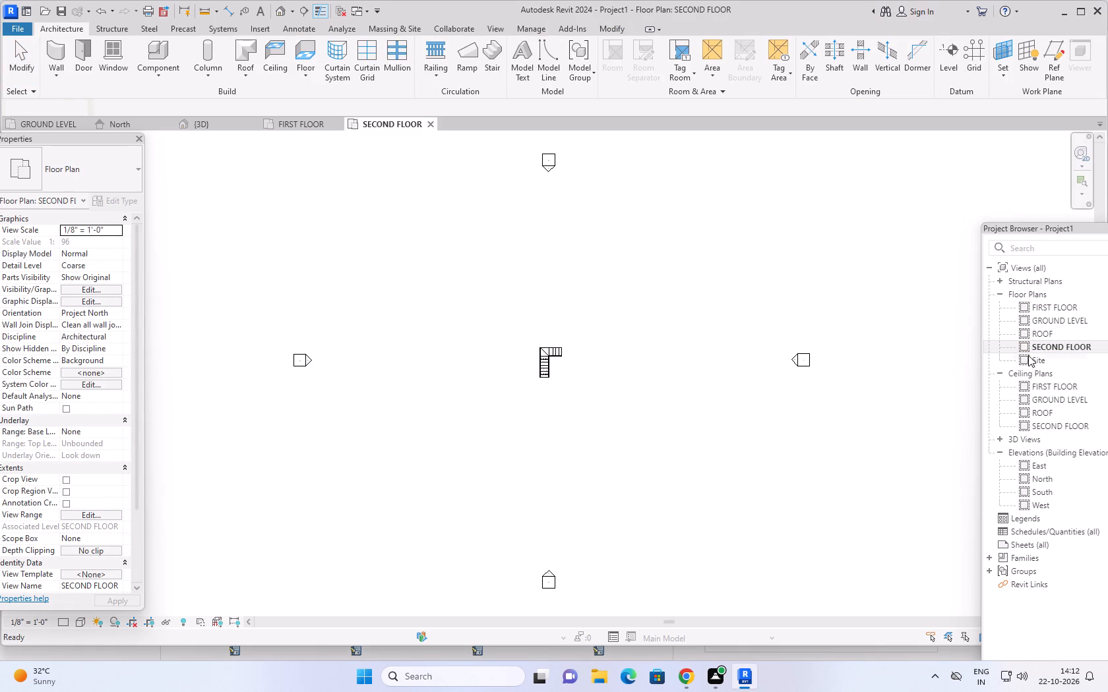
{"action": "scroll", "coordinate": [534, 337], "scroll_direction": "up", "scroll_amount": 4}
{"action": "scroll", "coordinate": [616, 352], "scroll_direction": "up", "scroll_amount": 3}
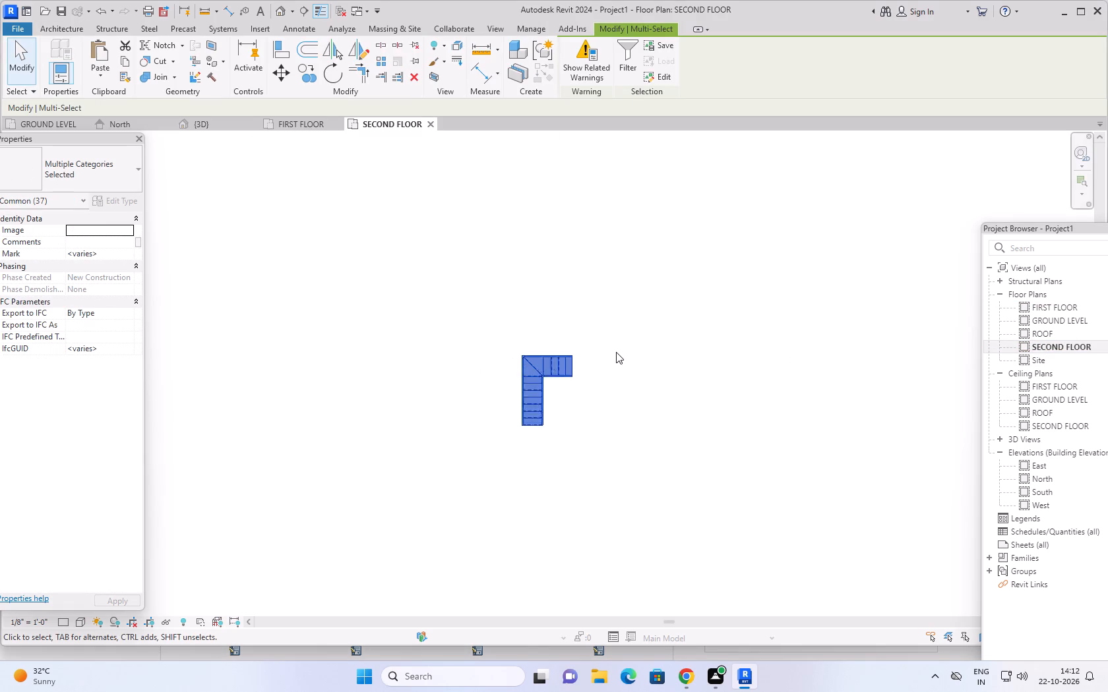
{"action": "scroll", "coordinate": [616, 352], "scroll_direction": "up", "scroll_amount": 3}
{"action": "scroll", "coordinate": [616, 352], "scroll_direction": "down", "scroll_amount": 7}
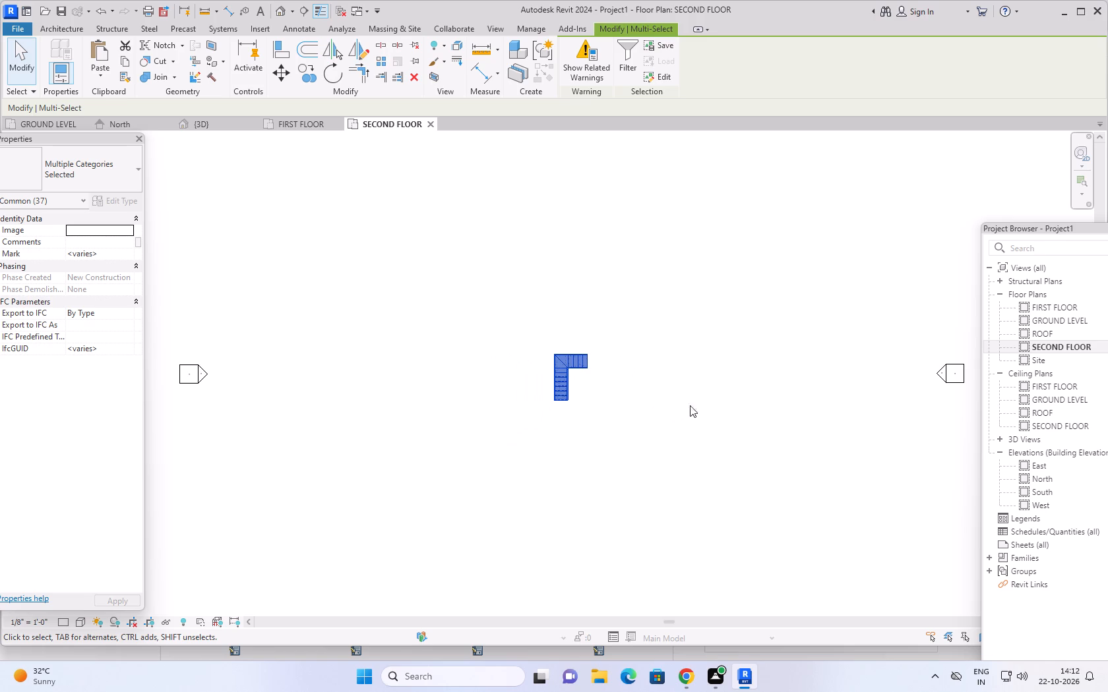
{"action": "scroll", "coordinate": [544, 403], "scroll_direction": "up", "scroll_amount": 16}
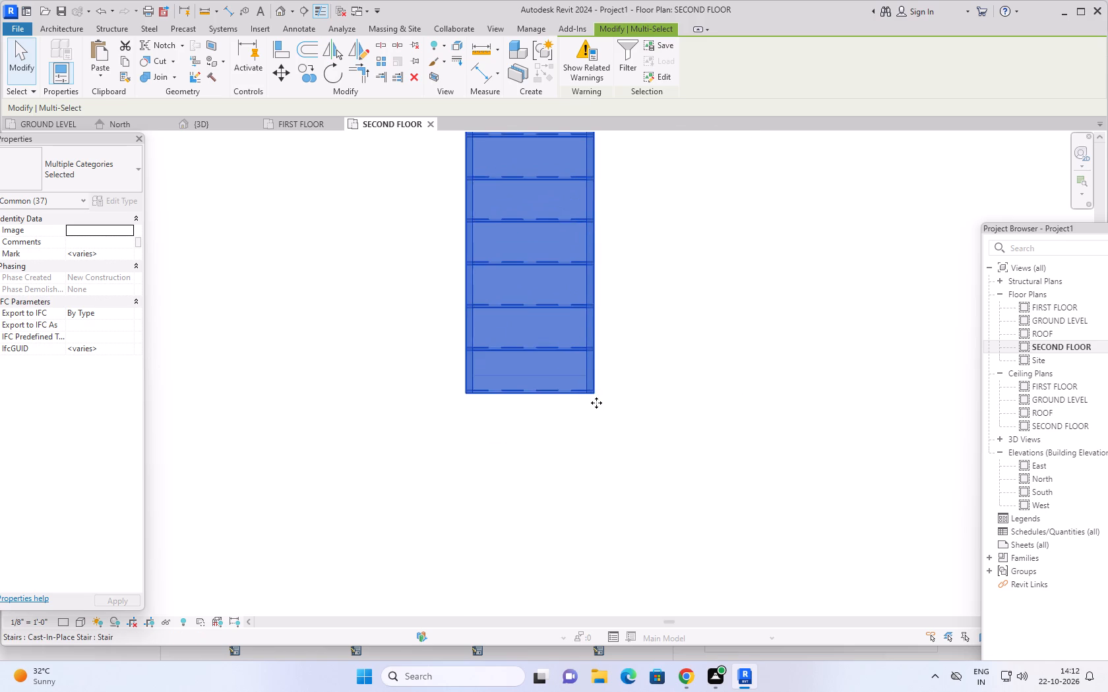
{"action": "scroll", "coordinate": [596, 403], "scroll_direction": "down", "scroll_amount": 9}
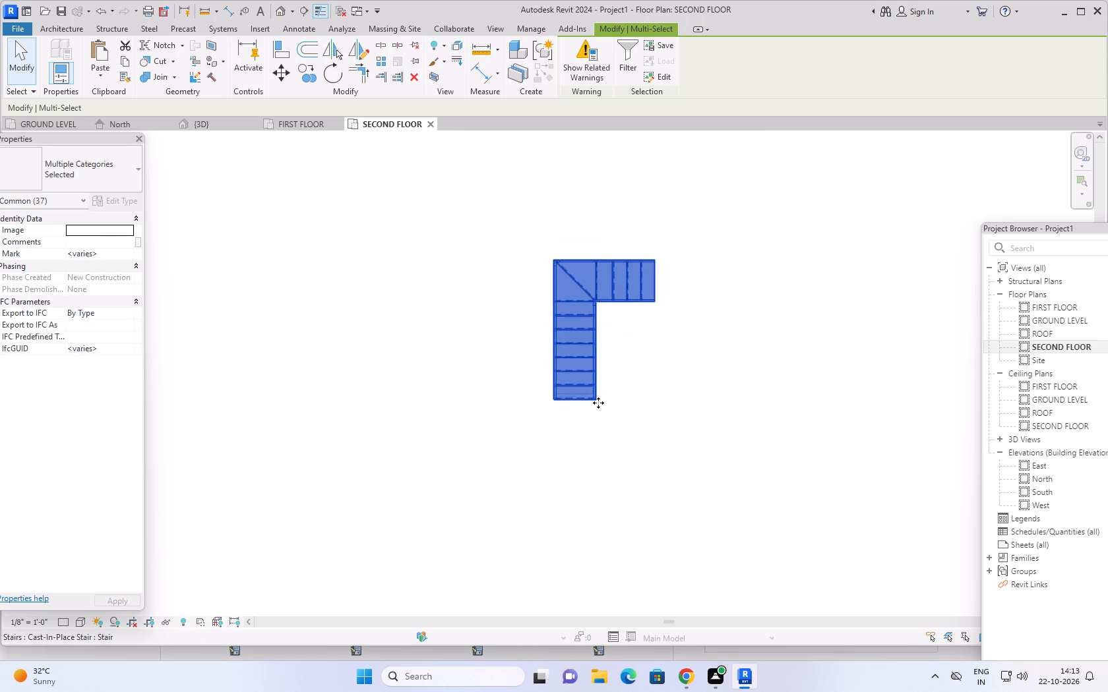
{"action": "scroll", "coordinate": [600, 403], "scroll_direction": "down", "scroll_amount": 2}
{"action": "middle_click_drag", "start_coordinate": [677, 389], "coordinate": [632, 389]}
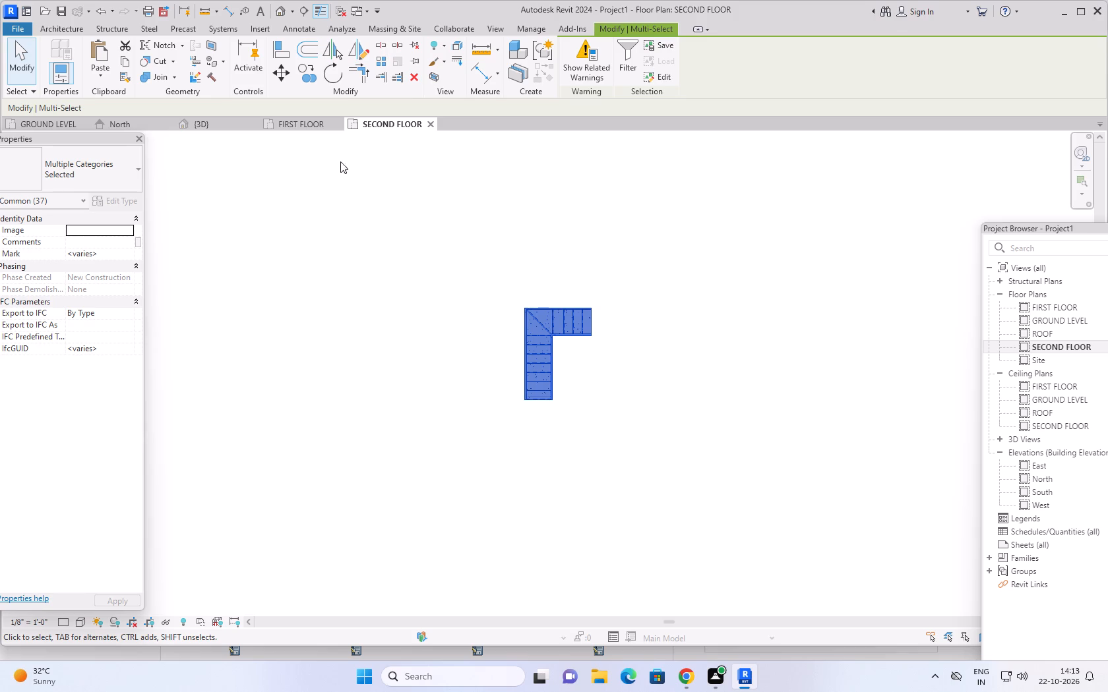
Open the FIRST FLOOR plan, clear the selection and examine the copied walls, doors, windows and staircase.
{"action": "left_click", "coordinate": [293, 122]}
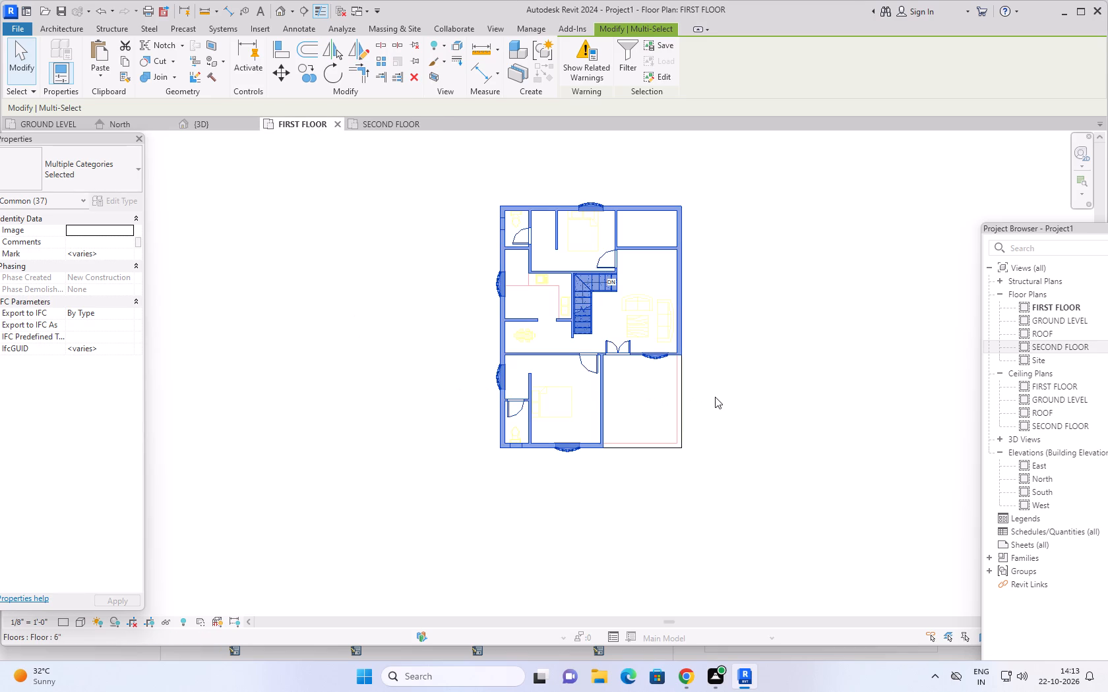
{"action": "key", "text": "Escape"}
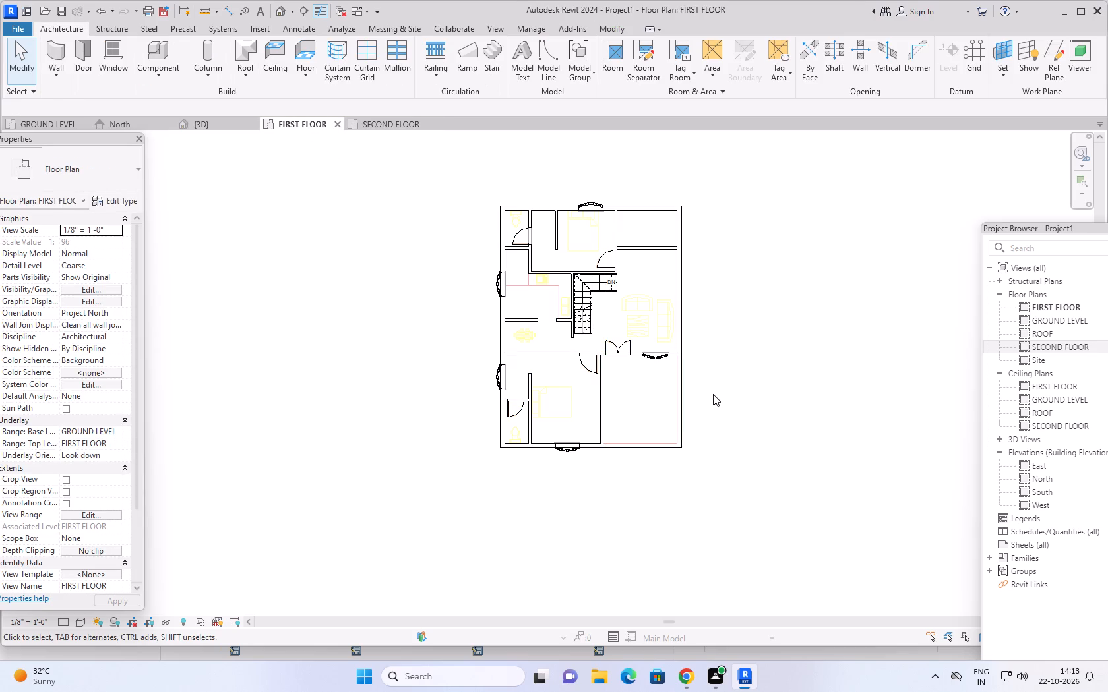
{"action": "key", "text": "Escape"}
{"action": "middle_click_drag", "start_coordinate": [737, 389], "coordinate": [693, 407]}
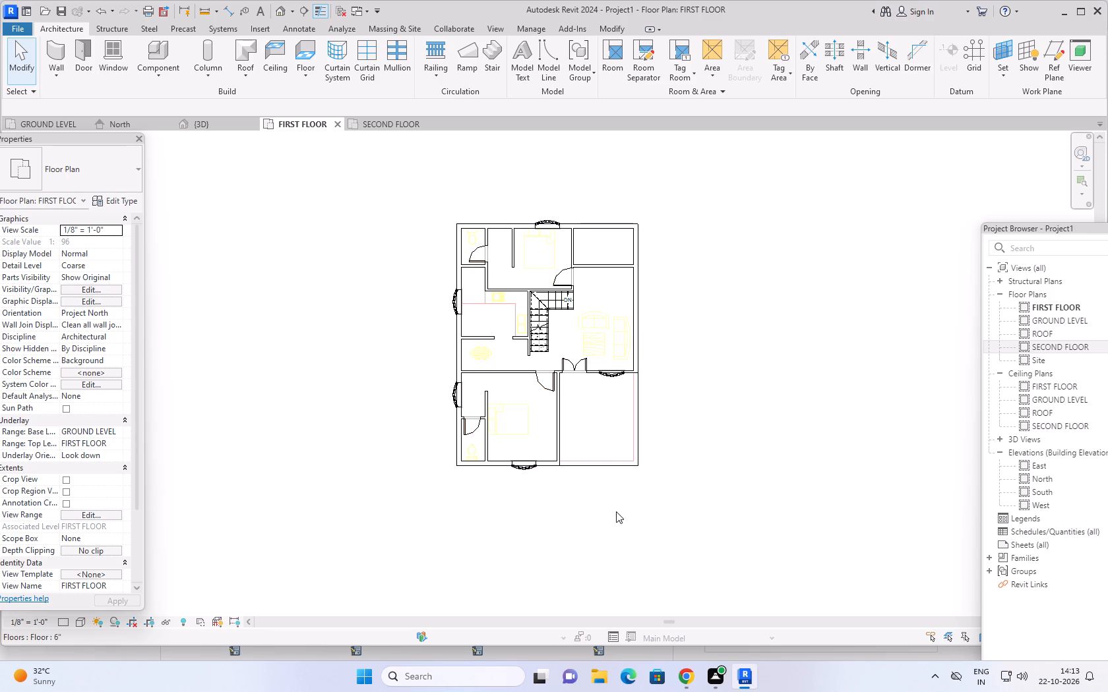
{"action": "scroll", "coordinate": [632, 491], "scroll_direction": "down", "scroll_amount": 1}
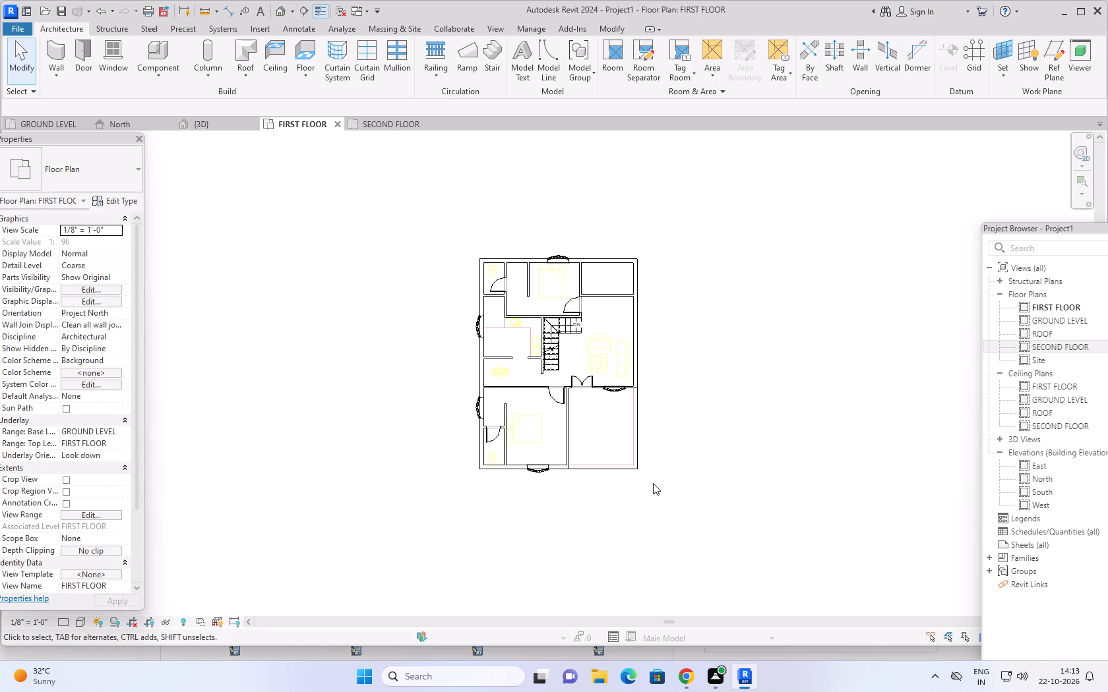
{"action": "scroll", "coordinate": [656, 476], "scroll_direction": "down", "scroll_amount": 1}
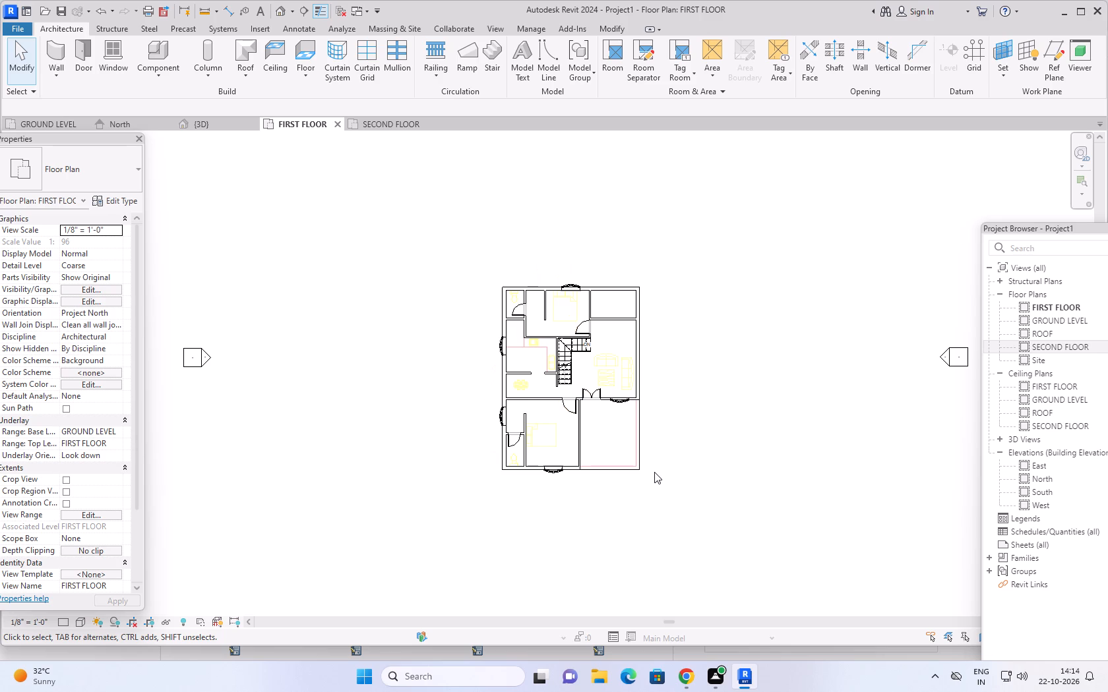
{"action": "scroll", "coordinate": [711, 430], "scroll_direction": "down", "scroll_amount": 1}
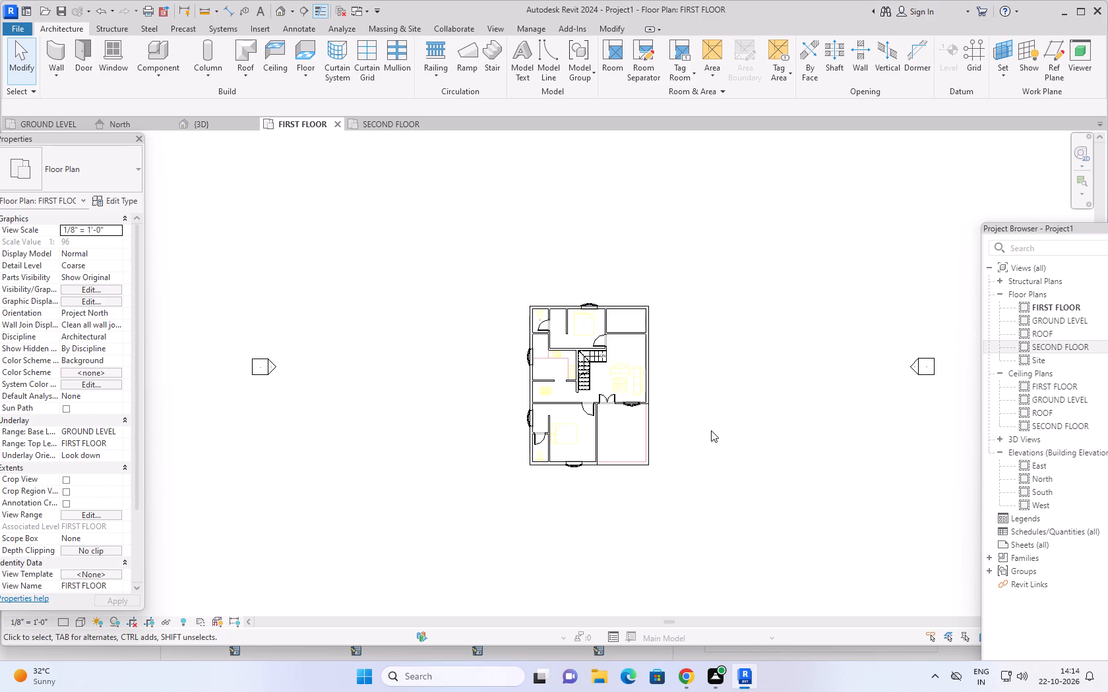
{"action": "middle_click_drag", "start_coordinate": [711, 430], "coordinate": [695, 420]}
{"action": "scroll", "coordinate": [588, 390], "scroll_direction": "up", "scroll_amount": 4}
{"action": "middle_click_drag", "start_coordinate": [712, 389], "coordinate": [708, 380]}
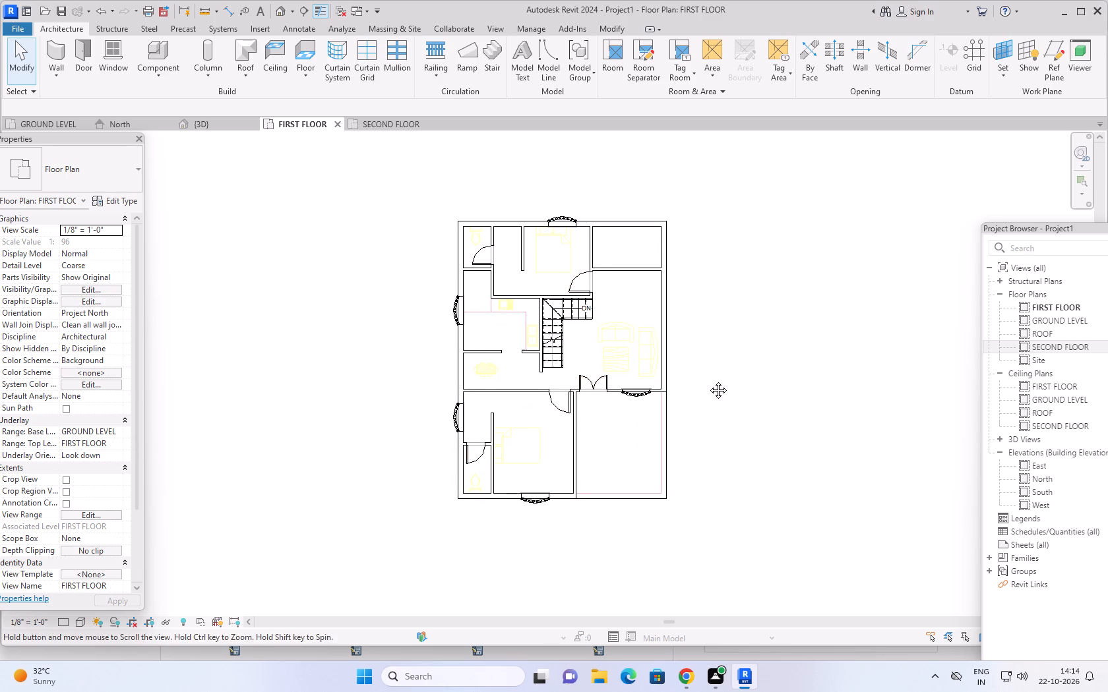
{"action": "middle_click_drag", "start_coordinate": [708, 380], "coordinate": [707, 378]}
{"action": "scroll", "coordinate": [707, 382], "scroll_direction": "up", "scroll_amount": 1}
{"action": "middle_click_drag", "start_coordinate": [710, 390], "coordinate": [716, 408]}
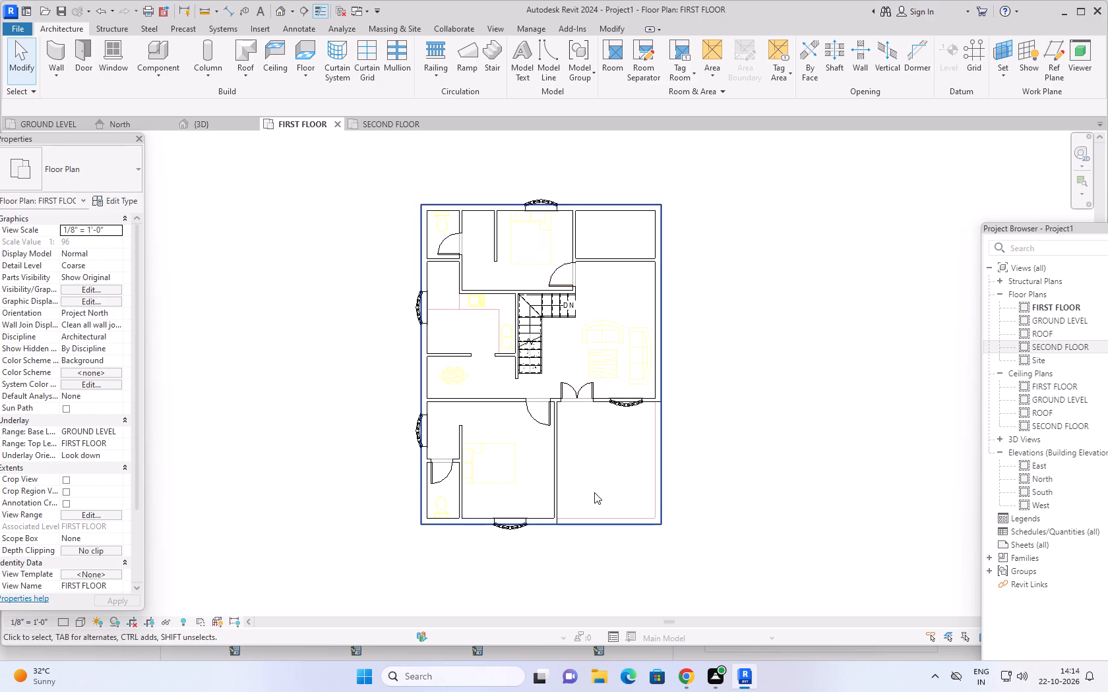
{"action": "scroll", "coordinate": [594, 492], "scroll_direction": "up", "scroll_amount": 2}
{"action": "scroll", "coordinate": [732, 444], "scroll_direction": "down", "scroll_amount": 1}
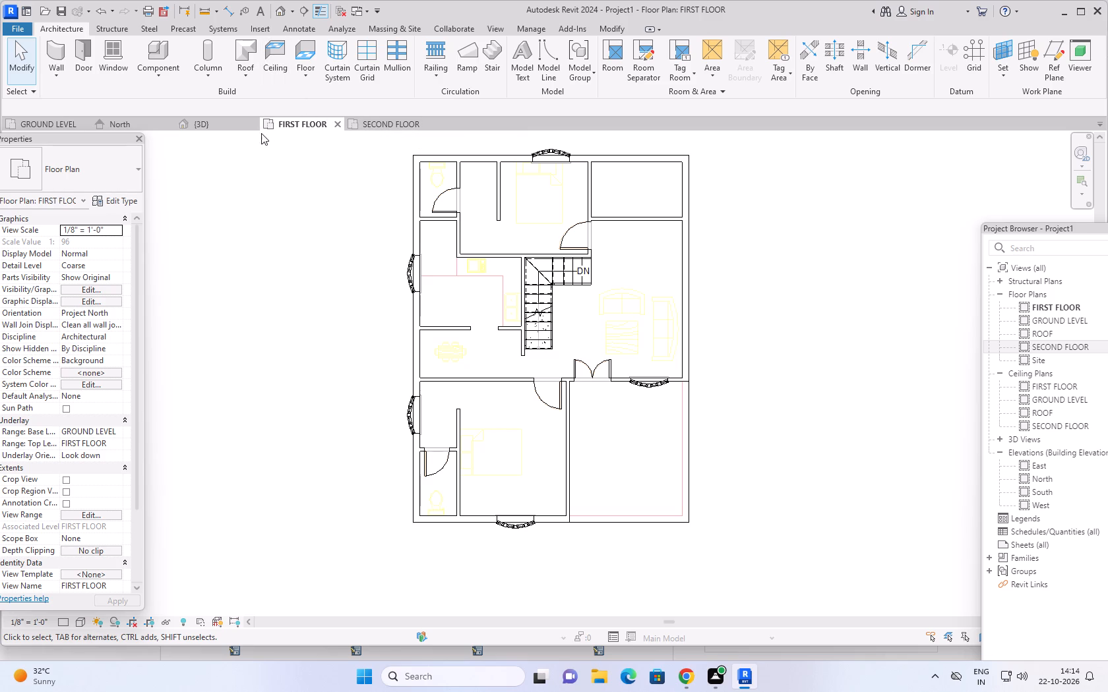
In the 3D view, copy the FIRST FLOOR 6" floor slab and paste it aligned to the SECOND FLOOR level.
{"action": "left_click", "coordinate": [208, 121]}
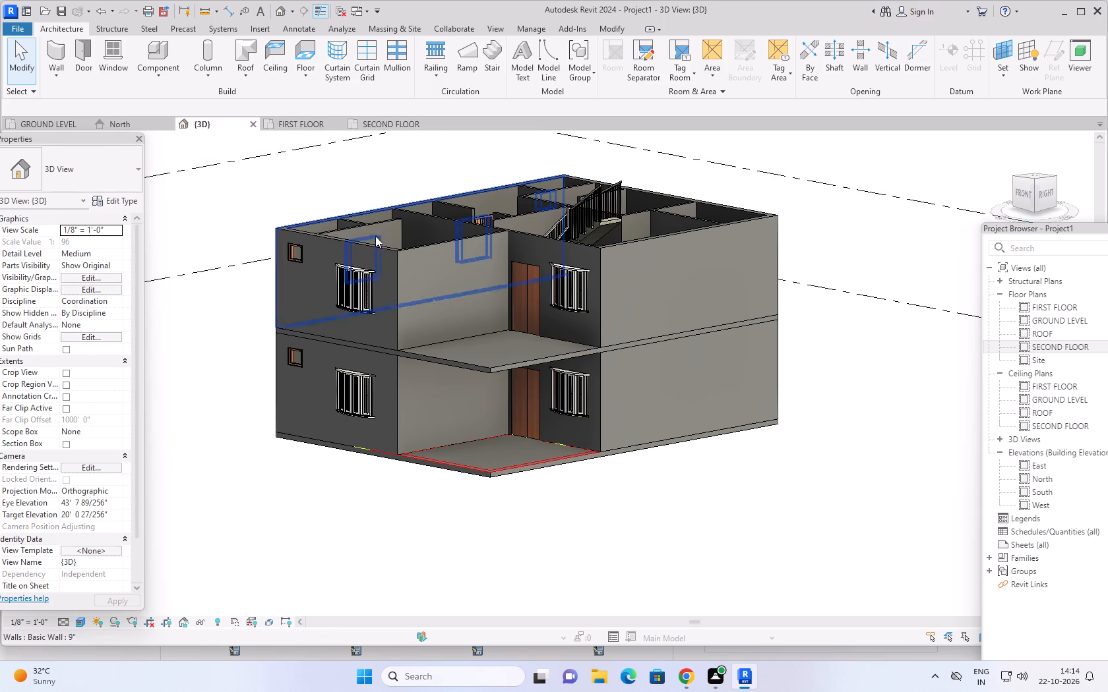
{"action": "left_click", "coordinate": [481, 366]}
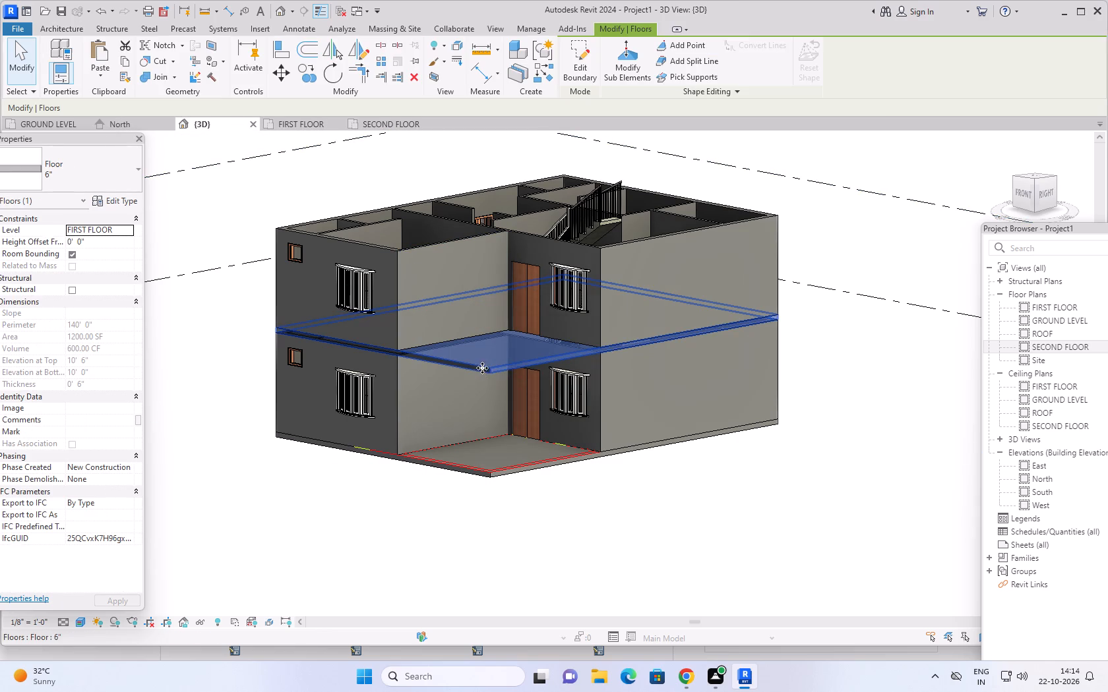
{"action": "left_click", "coordinate": [123, 62]}
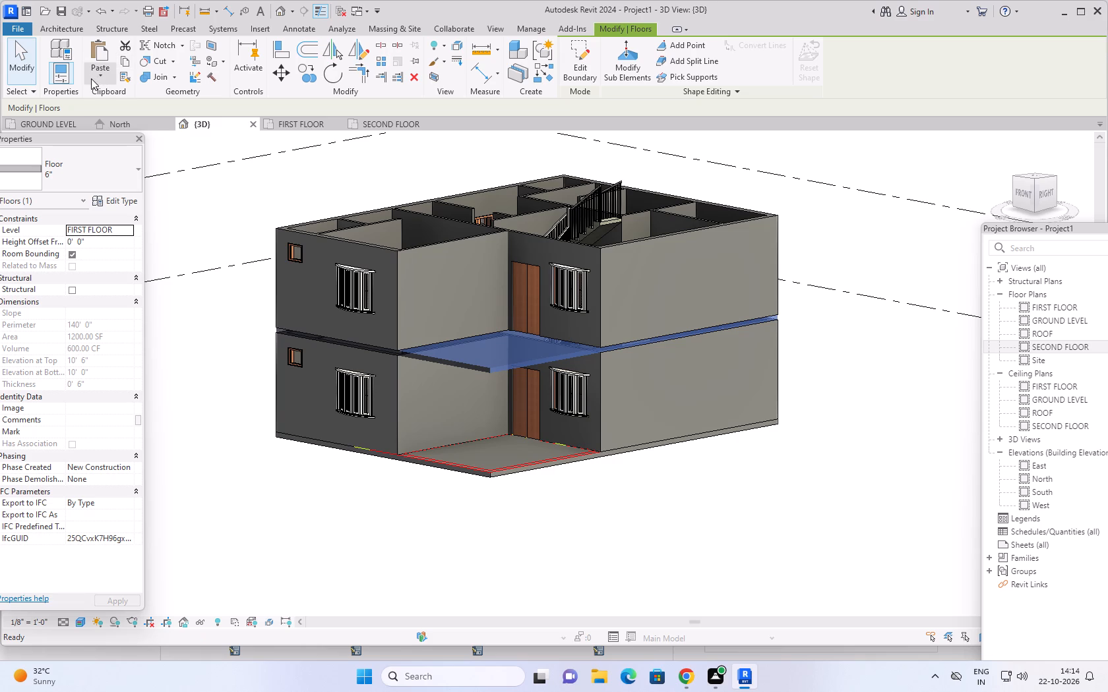
{"action": "left_click", "coordinate": [91, 78]}
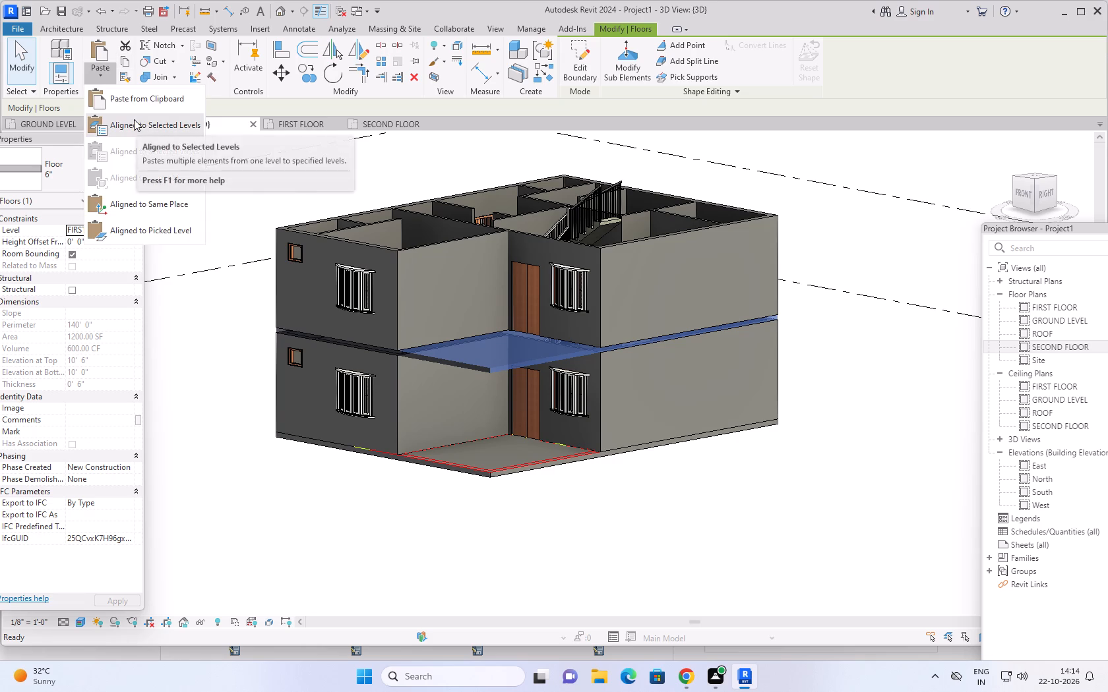
{"action": "left_click", "coordinate": [134, 119]}
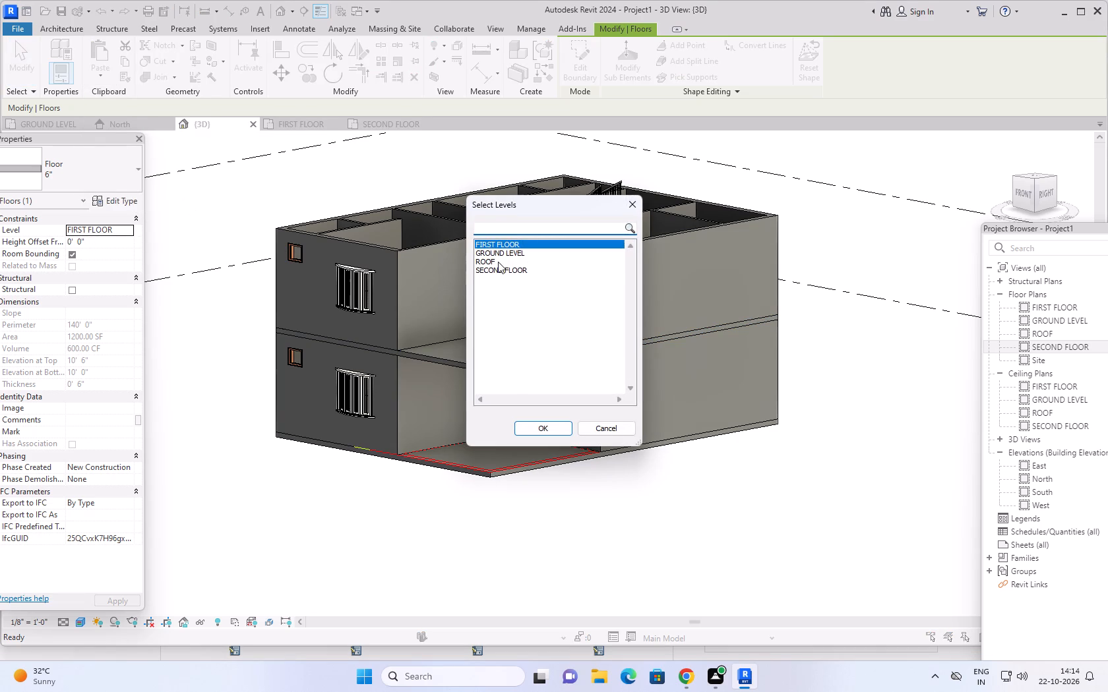
{"action": "left_click", "coordinate": [499, 267]}
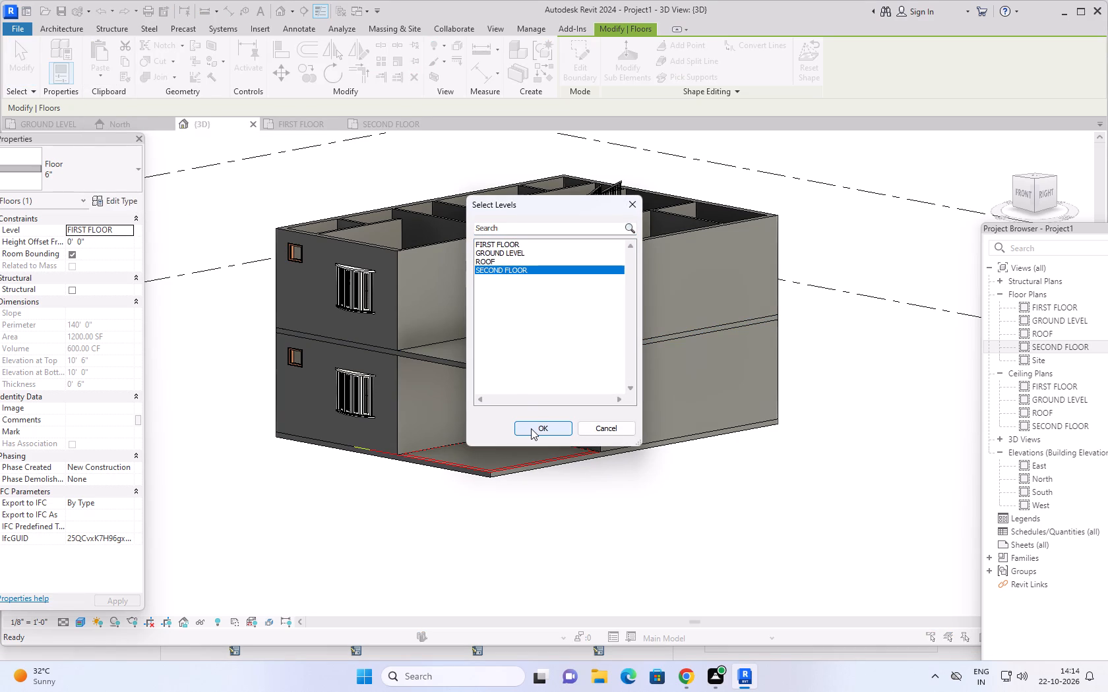
{"action": "left_click", "coordinate": [531, 428]}
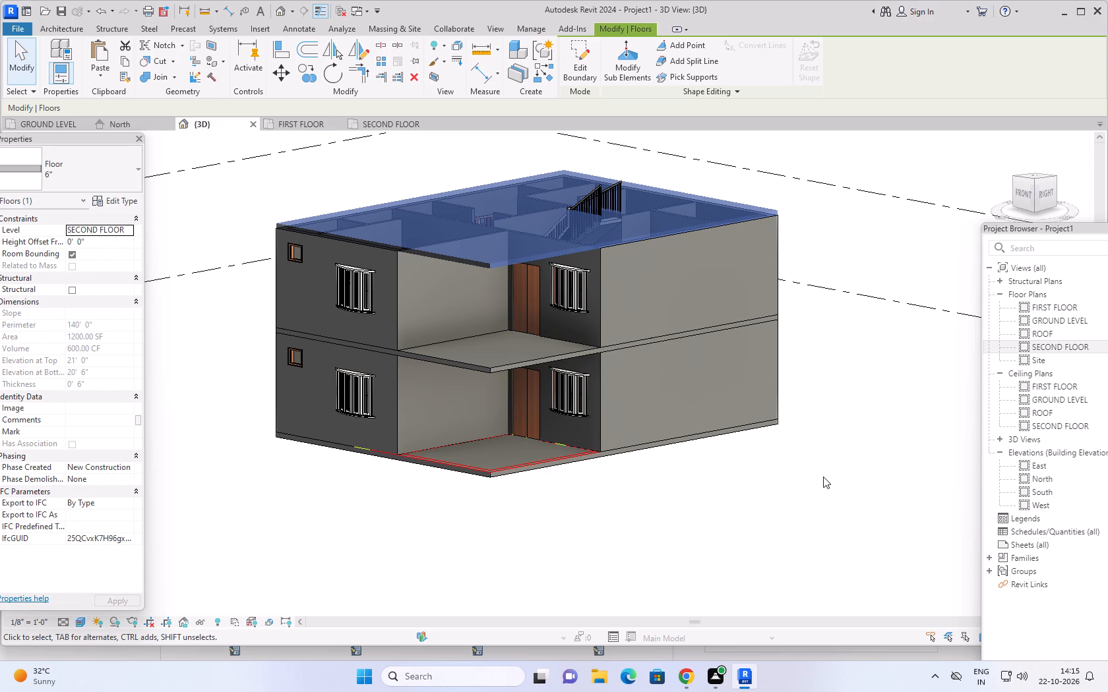
{"action": "key", "text": "Escape"}
Examine the two-storey building in 3D from the front, back and side, including the top slab and the stair railing.
{"action": "scroll", "coordinate": [753, 502], "scroll_direction": "down", "scroll_amount": 1}
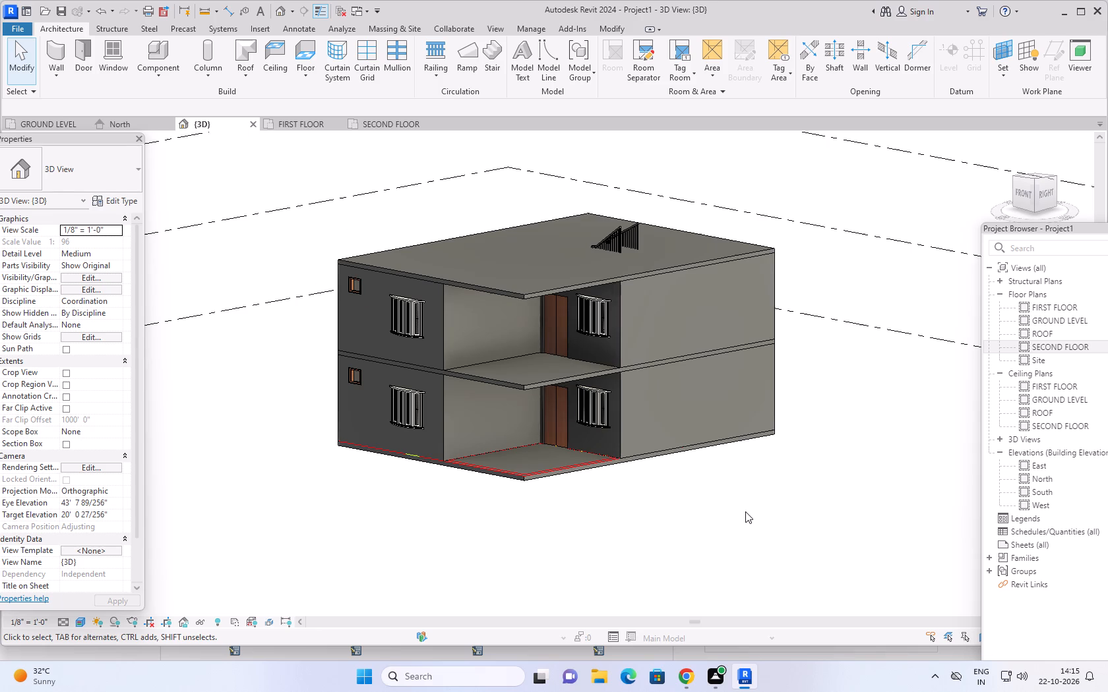
{"action": "scroll", "coordinate": [745, 511], "scroll_direction": "down", "scroll_amount": 2}
{"action": "middle_click_drag", "start_coordinate": [756, 513], "coordinate": [739, 451]}
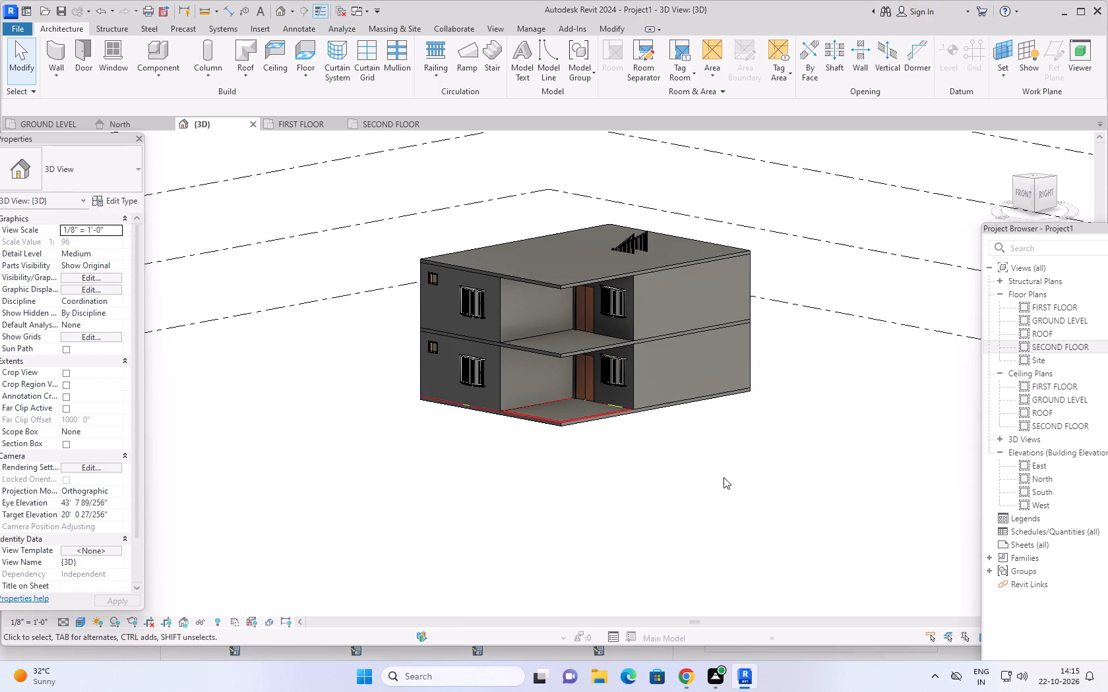
{"action": "middle_click_drag", "start_coordinate": [716, 480], "coordinate": [779, 512], "text": "shift"}
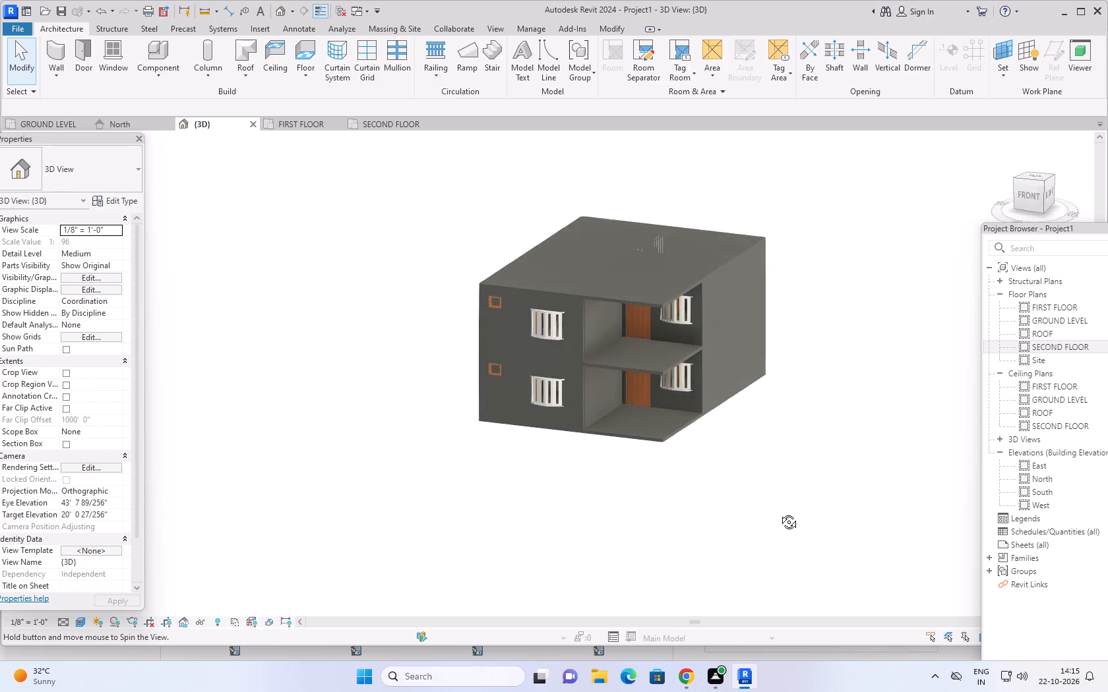
{"action": "middle_click_drag", "start_coordinate": [779, 512], "coordinate": [784, 509], "text": "shift"}
{"action": "middle_click_drag", "start_coordinate": [774, 440], "coordinate": [727, 473]}
{"action": "scroll", "coordinate": [774, 440], "scroll_direction": "up", "scroll_amount": 1}
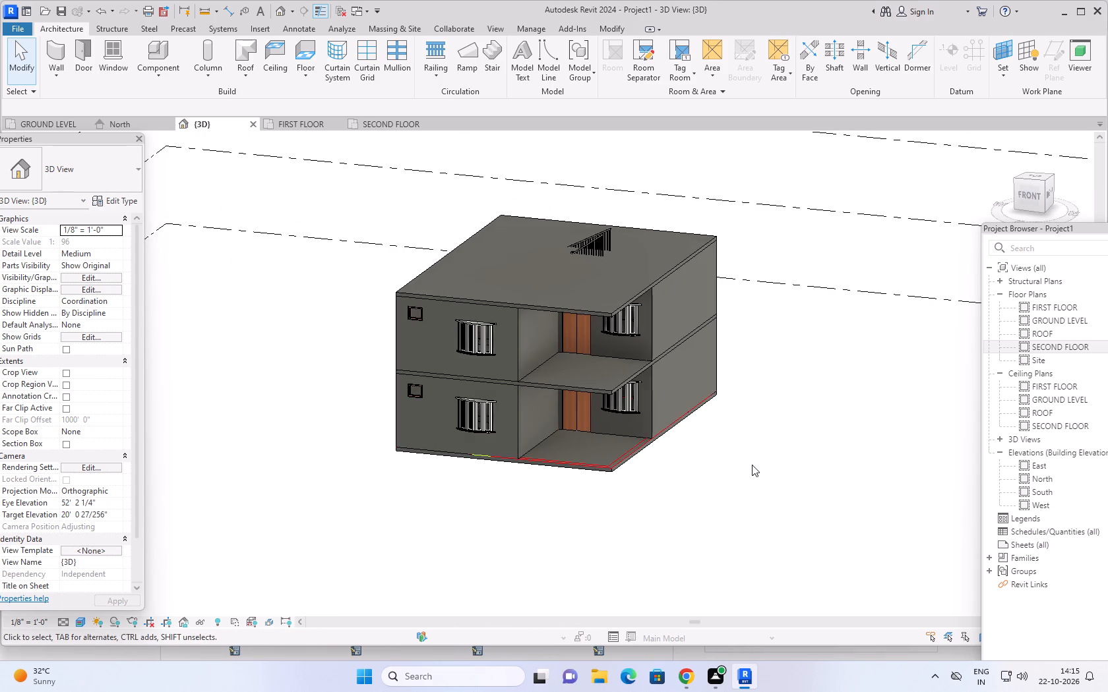
{"action": "middle_click_drag", "start_coordinate": [755, 462], "coordinate": [731, 508]}
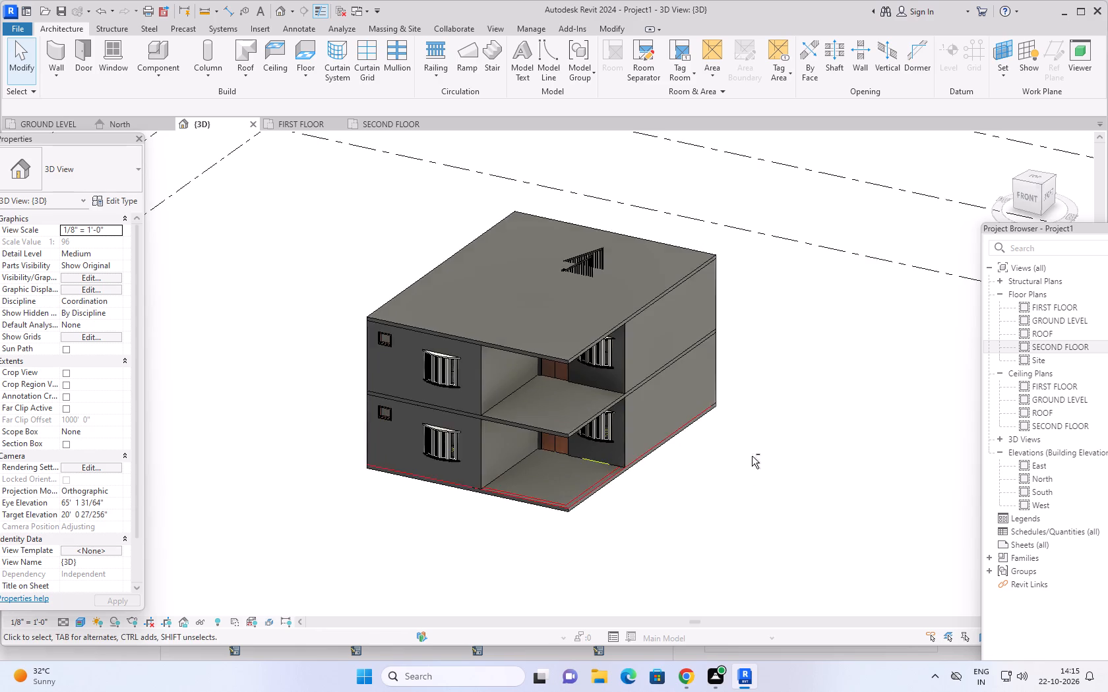
{"action": "middle_click_drag", "start_coordinate": [752, 456], "coordinate": [808, 505], "text": "shift"}
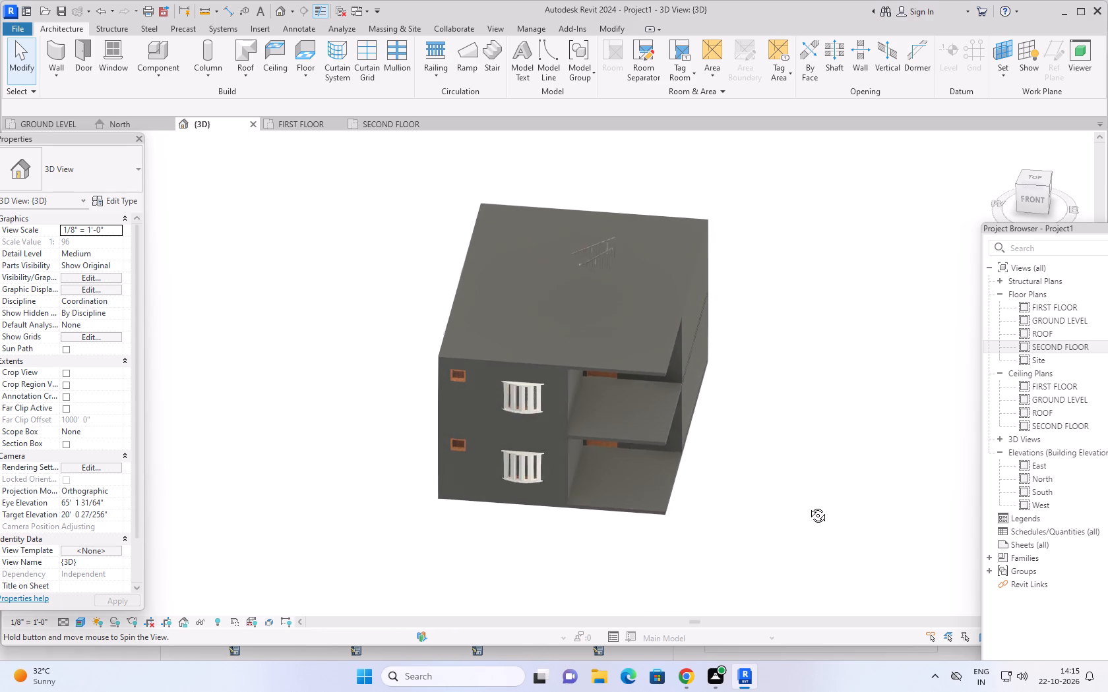
{"action": "middle_click_drag", "start_coordinate": [808, 505], "coordinate": [332, 424], "text": "shift"}
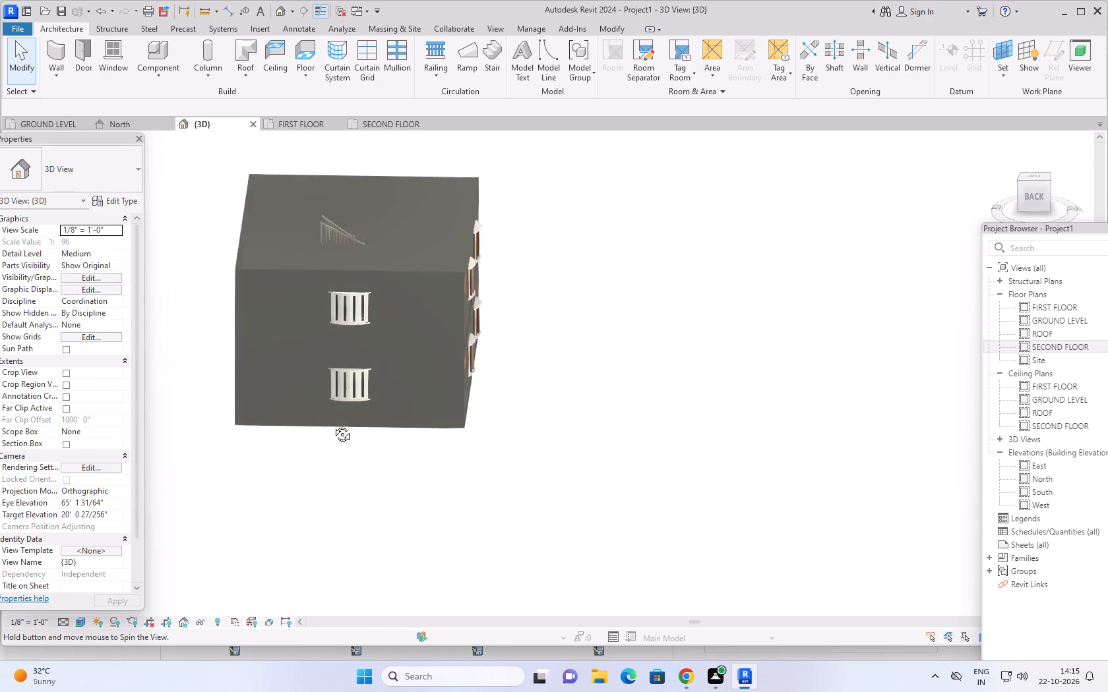
{"action": "middle_click_drag", "start_coordinate": [332, 424], "coordinate": [725, 450], "text": "shift"}
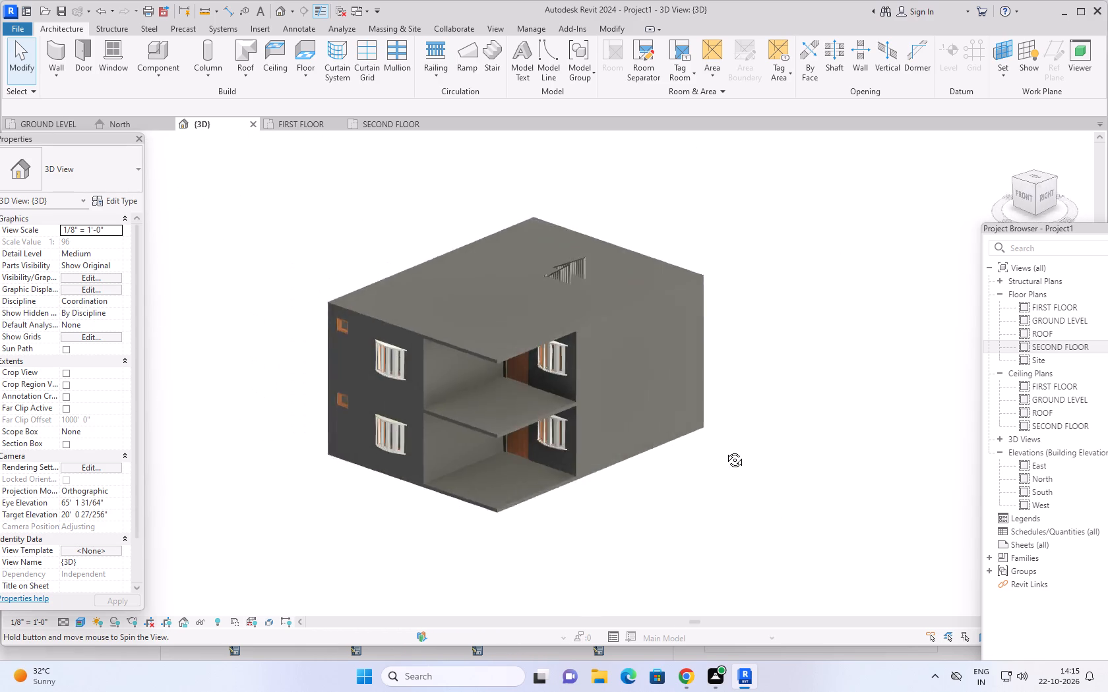
{"action": "middle_click_drag", "start_coordinate": [725, 450], "coordinate": [813, 455], "text": "shift"}
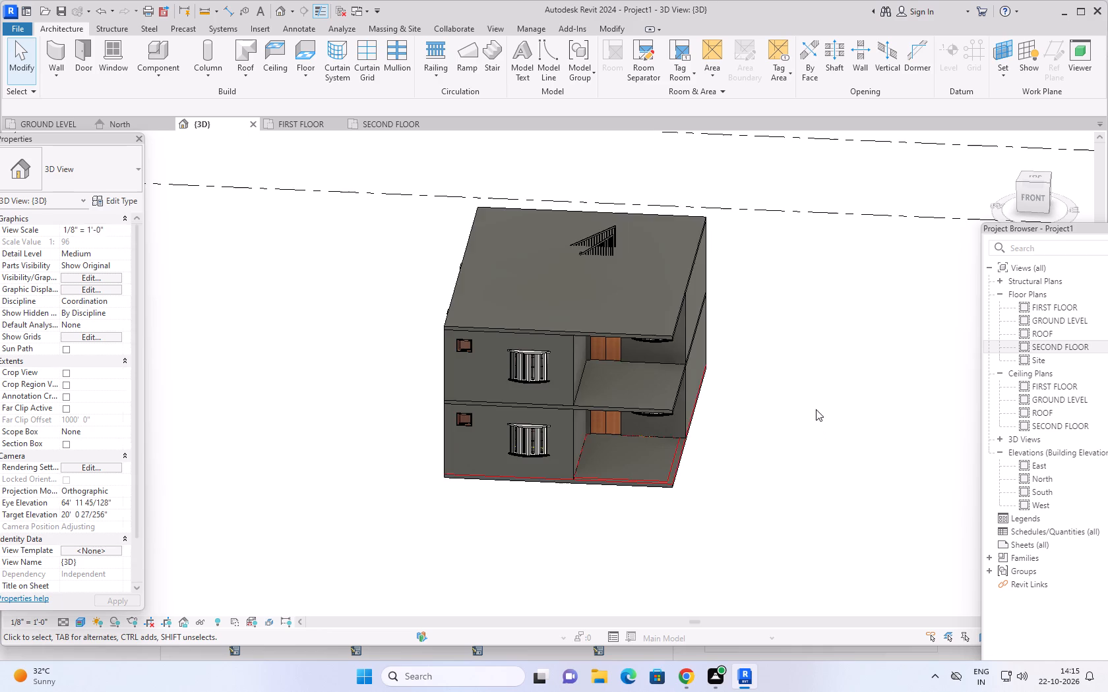
{"action": "middle_click_drag", "start_coordinate": [803, 382], "coordinate": [767, 430]}
{"action": "middle_click_drag", "start_coordinate": [789, 459], "coordinate": [786, 460], "text": "shift"}
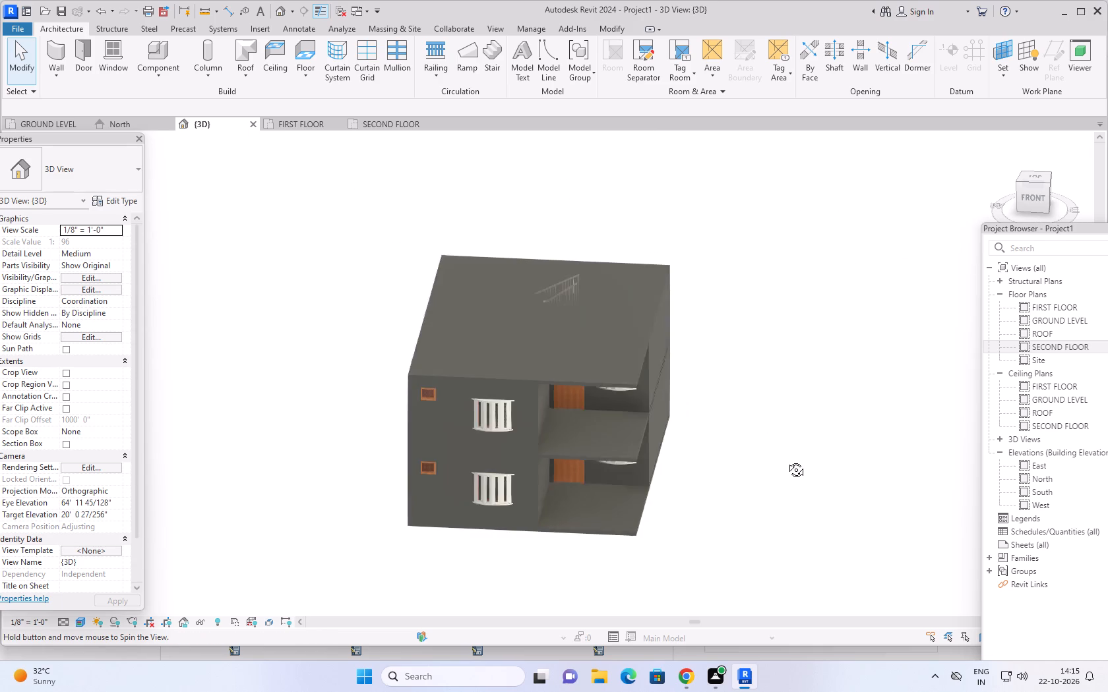
{"action": "middle_click_drag", "start_coordinate": [786, 460], "coordinate": [731, 376], "text": "shift"}
{"action": "scroll", "coordinate": [543, 339], "scroll_direction": "up", "scroll_amount": 3}
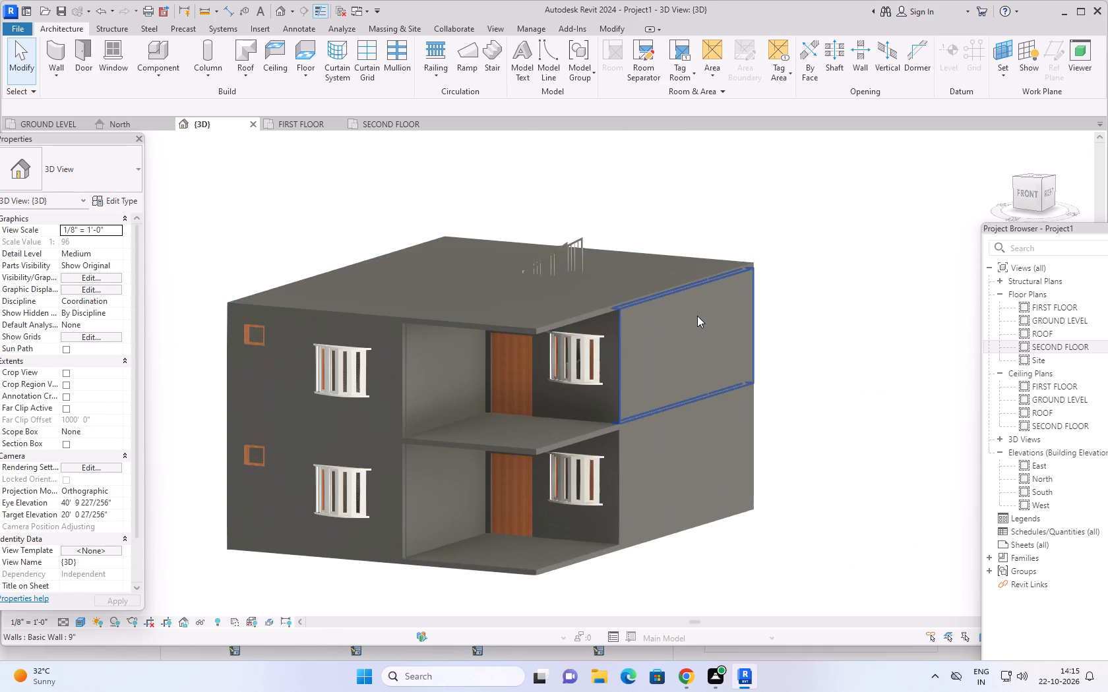
{"action": "middle_click_drag", "start_coordinate": [871, 368], "coordinate": [899, 332]}
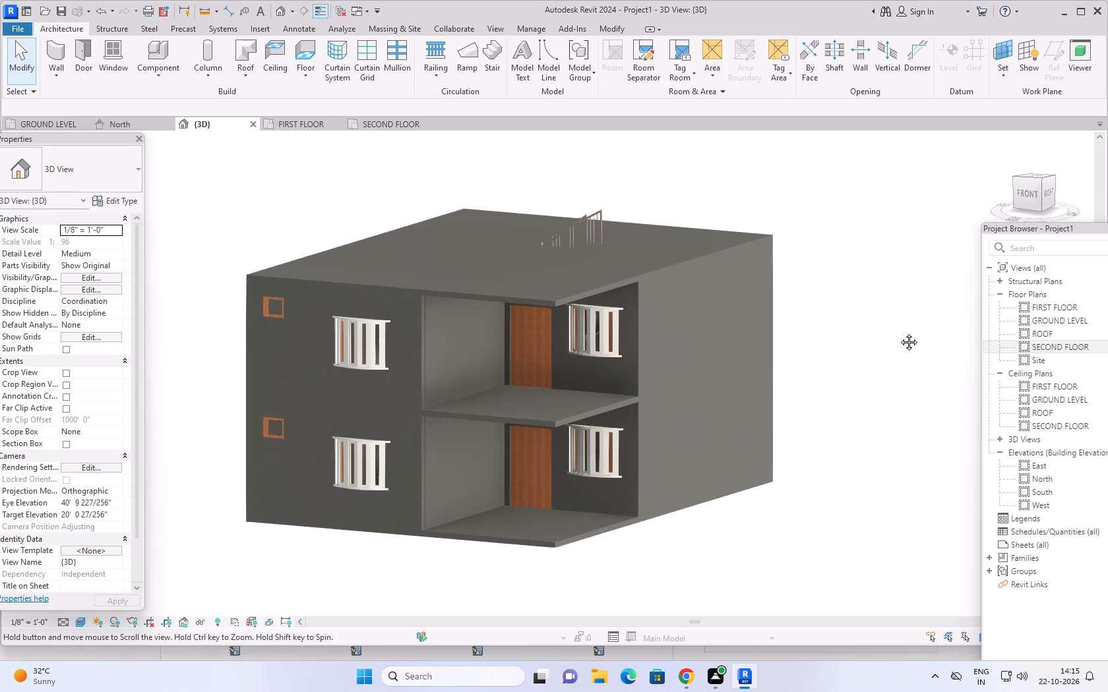
{"action": "middle_click_drag", "start_coordinate": [899, 332], "coordinate": [911, 346]}
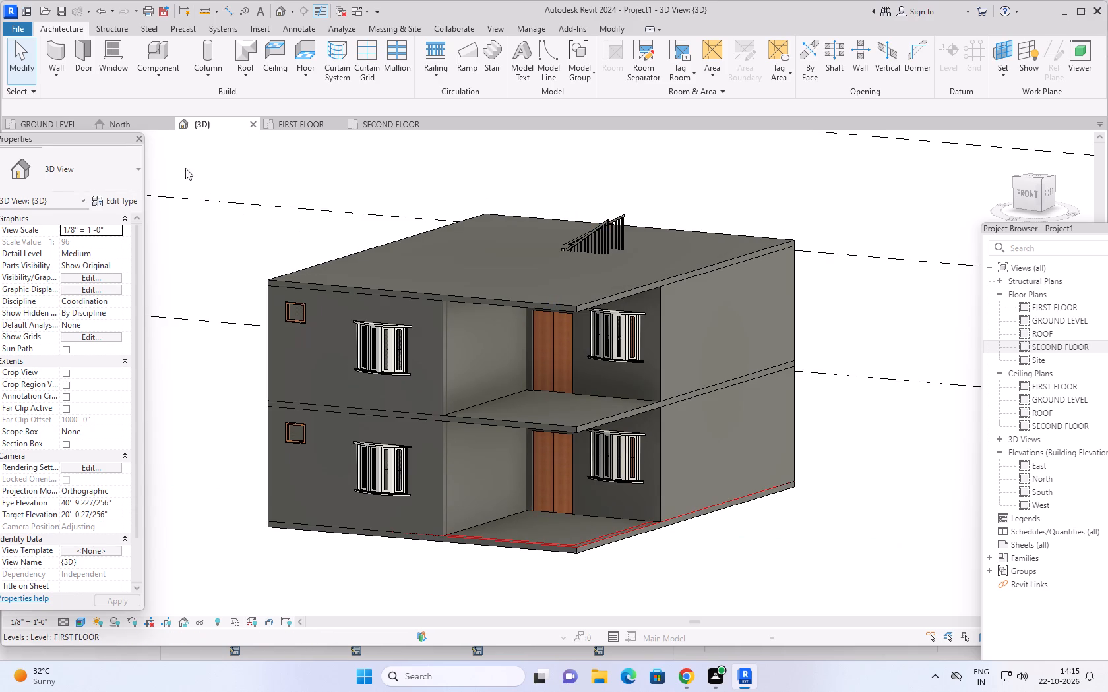
In the GROUND LEVEL plan, start a shaft opening and draw its first boundary line, 7' 2 1/2" along the staircase's upper wall edge.
{"action": "left_click", "coordinate": [58, 123]}
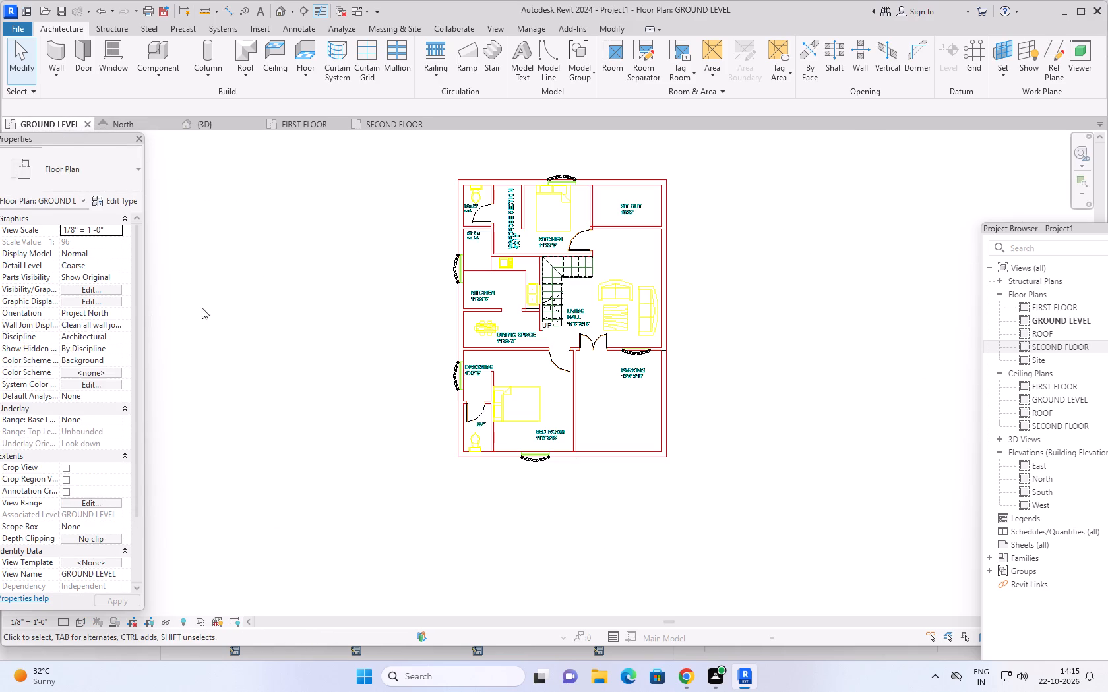
{"action": "scroll", "coordinate": [720, 337], "scroll_direction": "up", "scroll_amount": 2}
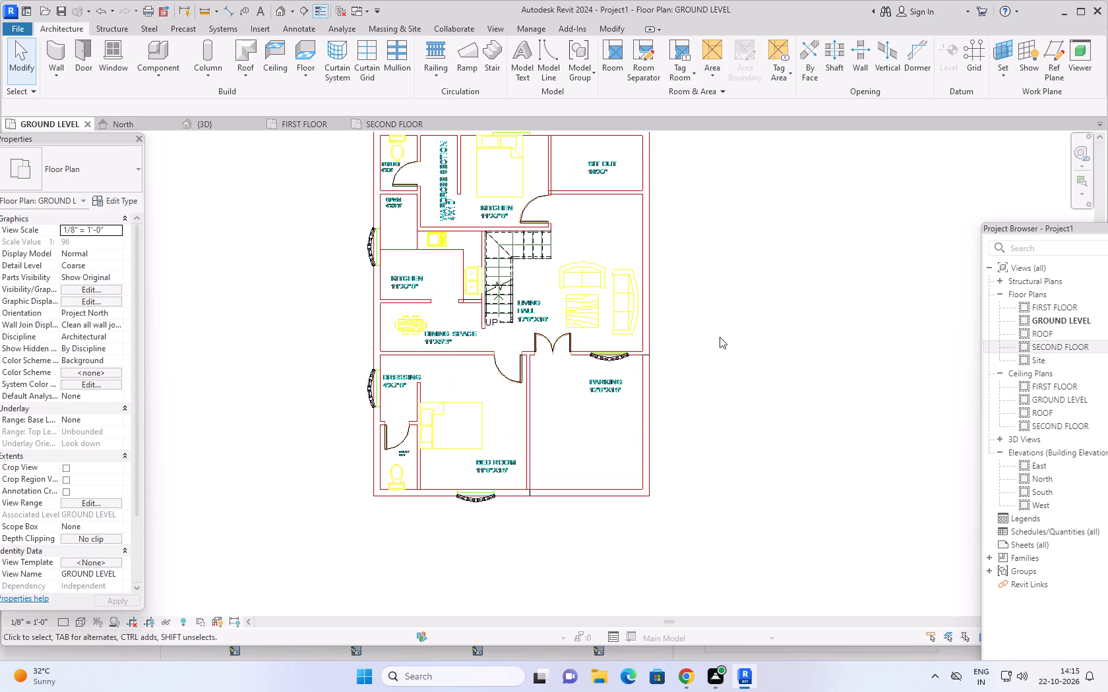
{"action": "scroll", "coordinate": [720, 337], "scroll_direction": "up", "scroll_amount": 1}
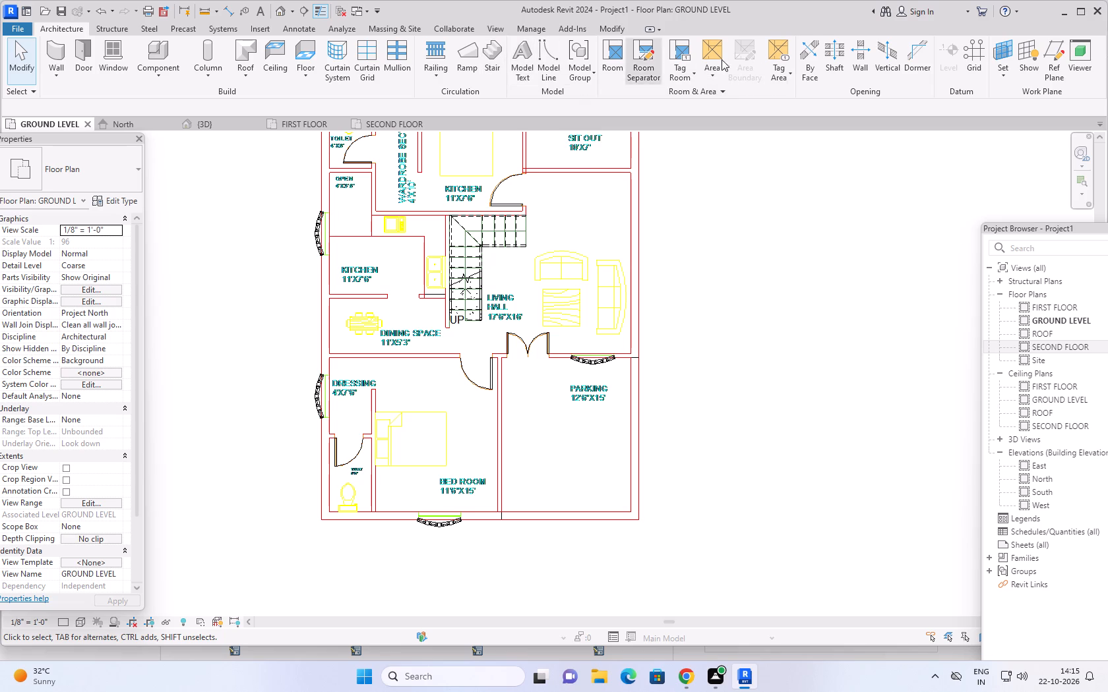
{"action": "left_click", "coordinate": [835, 53]}
{"action": "scroll", "coordinate": [461, 341], "scroll_direction": "up", "scroll_amount": 3}
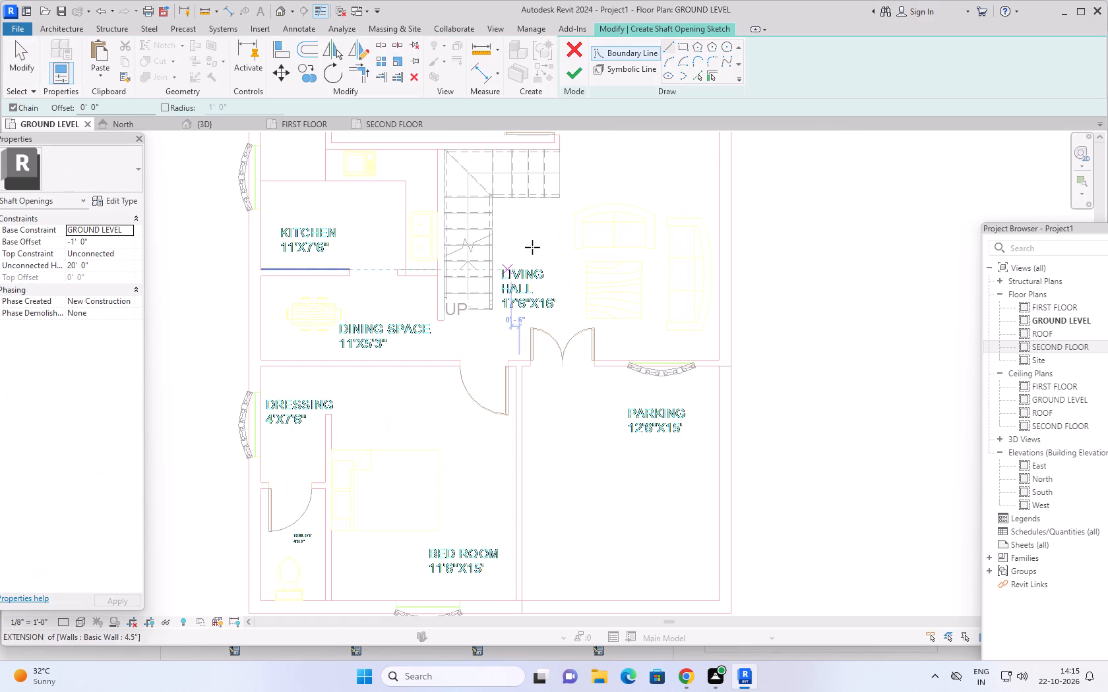
{"action": "middle_click_drag", "start_coordinate": [546, 232], "coordinate": [528, 314]}
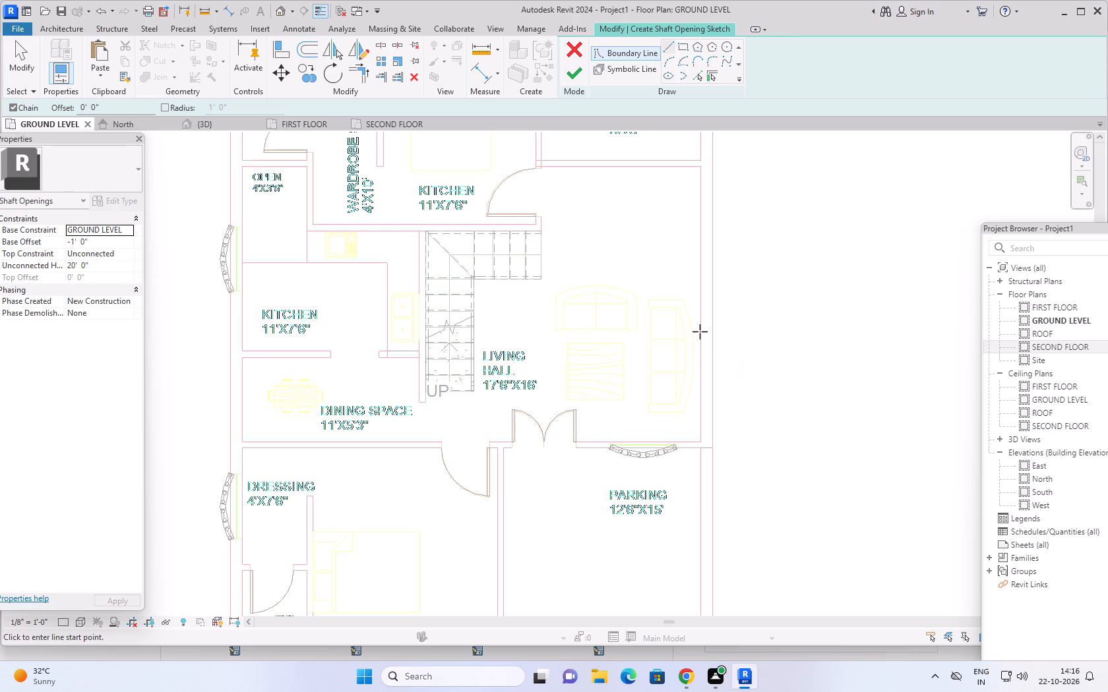
{"action": "scroll", "coordinate": [543, 274], "scroll_direction": "down", "scroll_amount": 2}
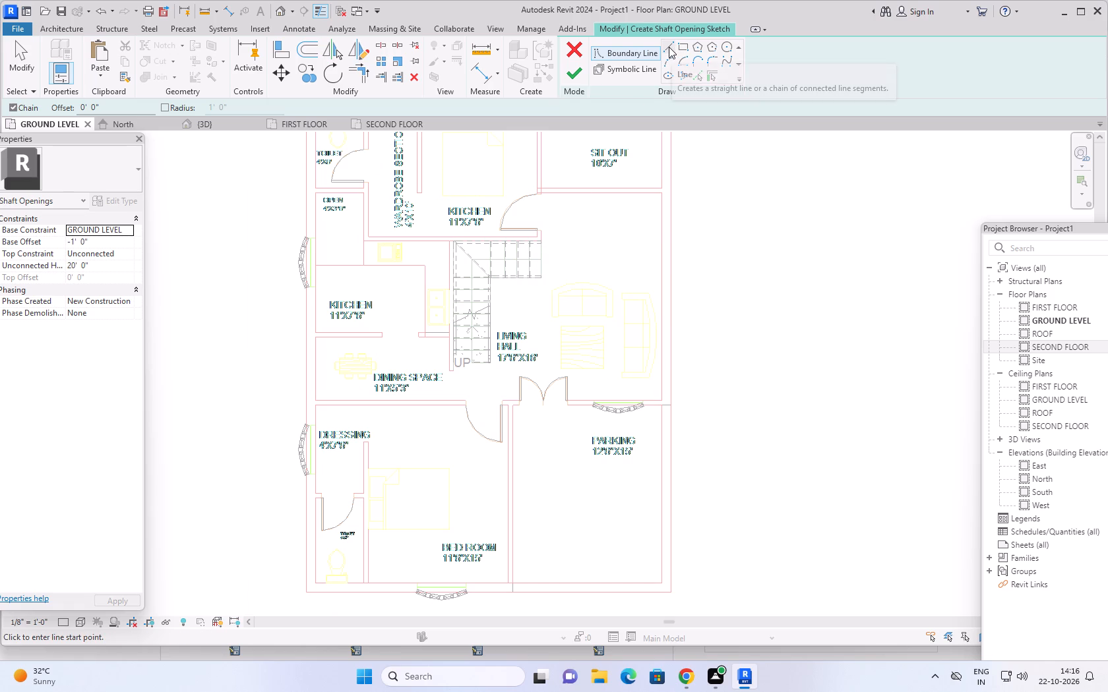
{"action": "scroll", "coordinate": [527, 237], "scroll_direction": "up", "scroll_amount": 9}
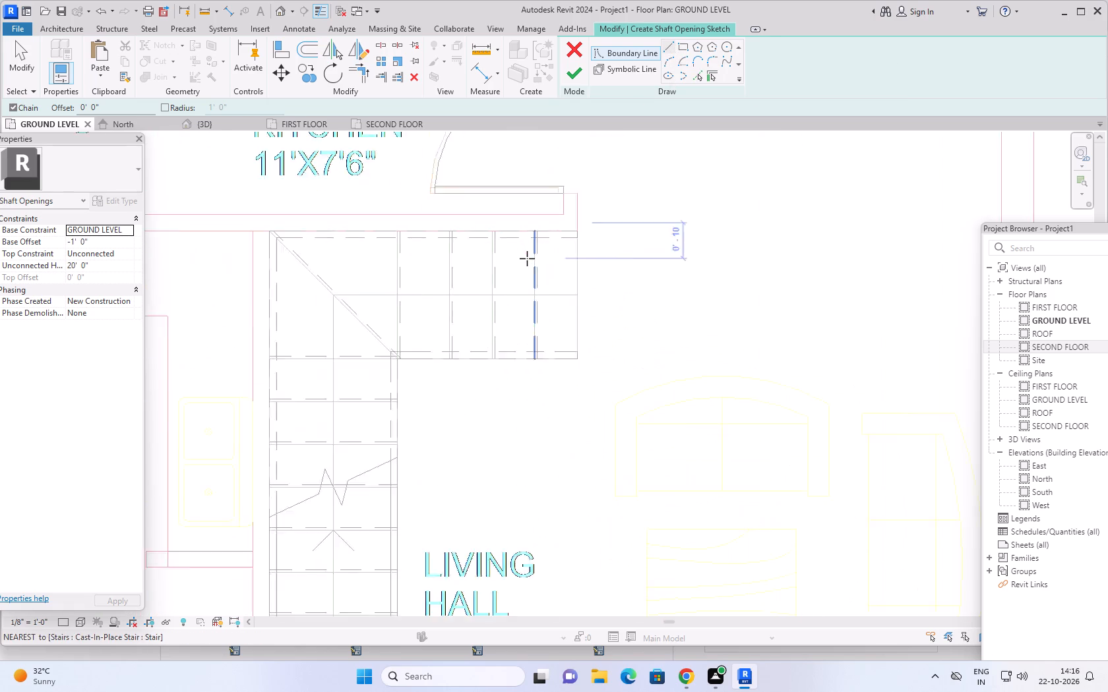
{"action": "scroll", "coordinate": [527, 258], "scroll_direction": "up", "scroll_amount": 4}
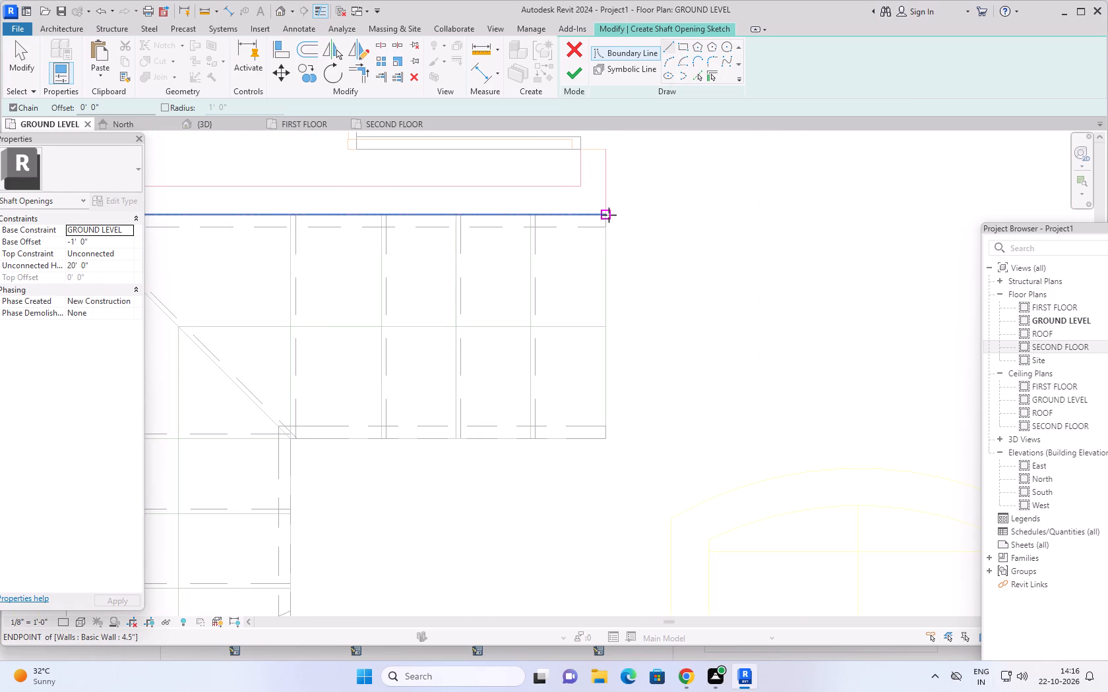
{"action": "left_click", "coordinate": [609, 215]}
{"action": "scroll", "coordinate": [389, 214], "scroll_direction": "down", "scroll_amount": 6}
{"action": "middle_click_drag", "start_coordinate": [389, 214], "coordinate": [462, 214]}
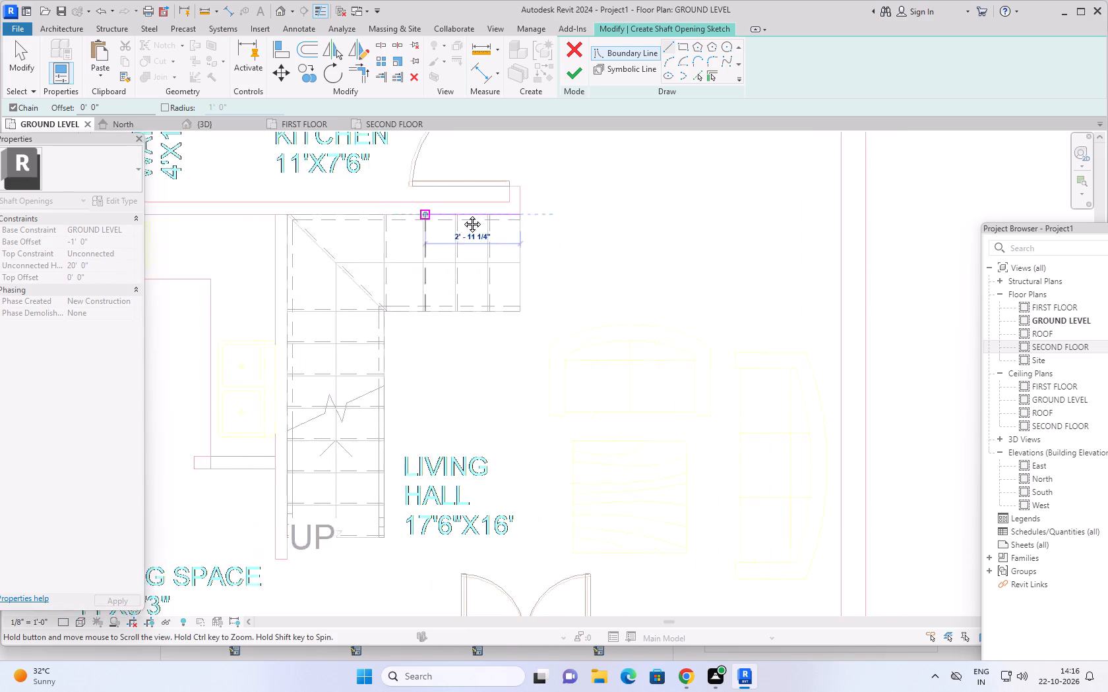
{"action": "middle_click_drag", "start_coordinate": [462, 214], "coordinate": [613, 192]}
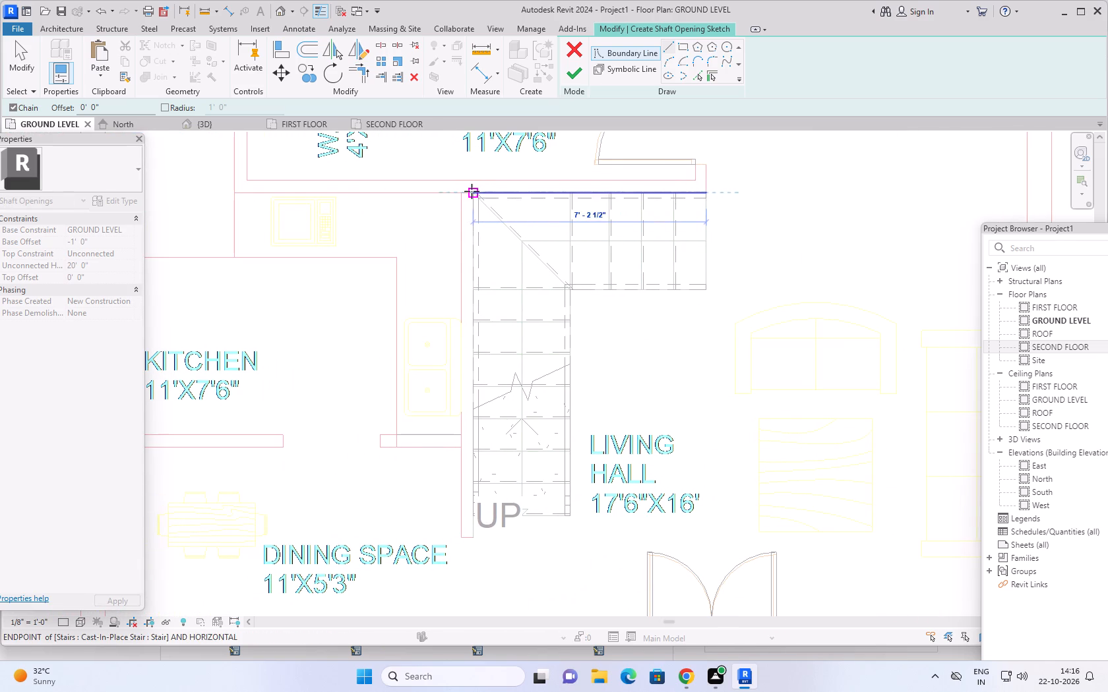
{"action": "scroll", "coordinate": [472, 191], "scroll_direction": "up", "scroll_amount": 5}
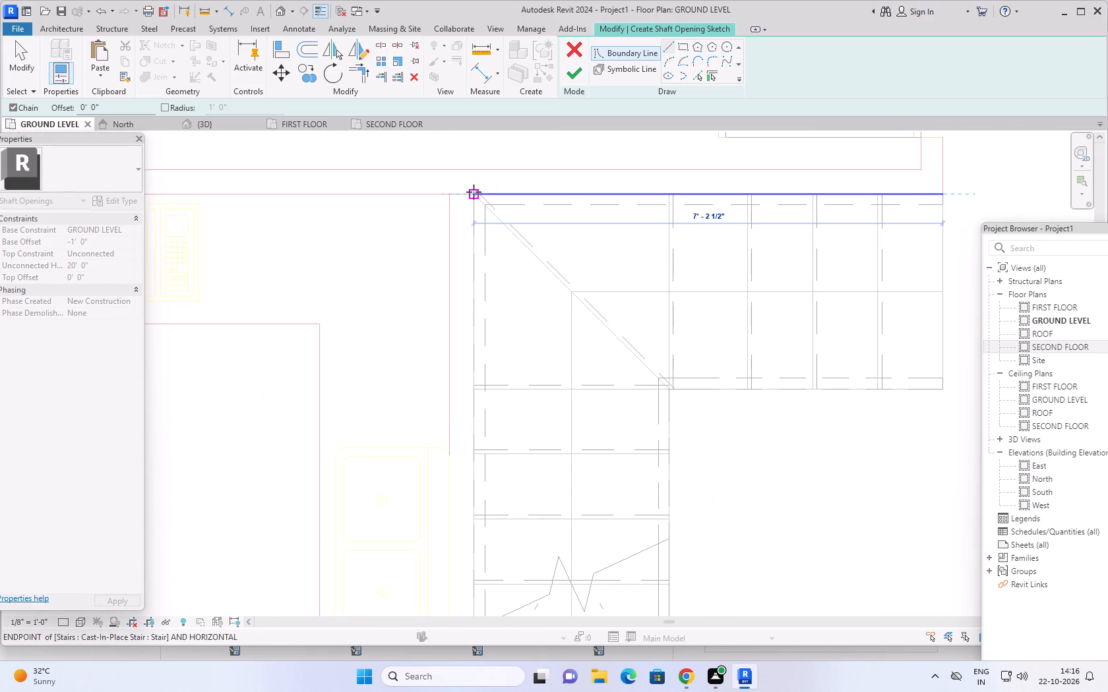
{"action": "left_click", "coordinate": [474, 192]}
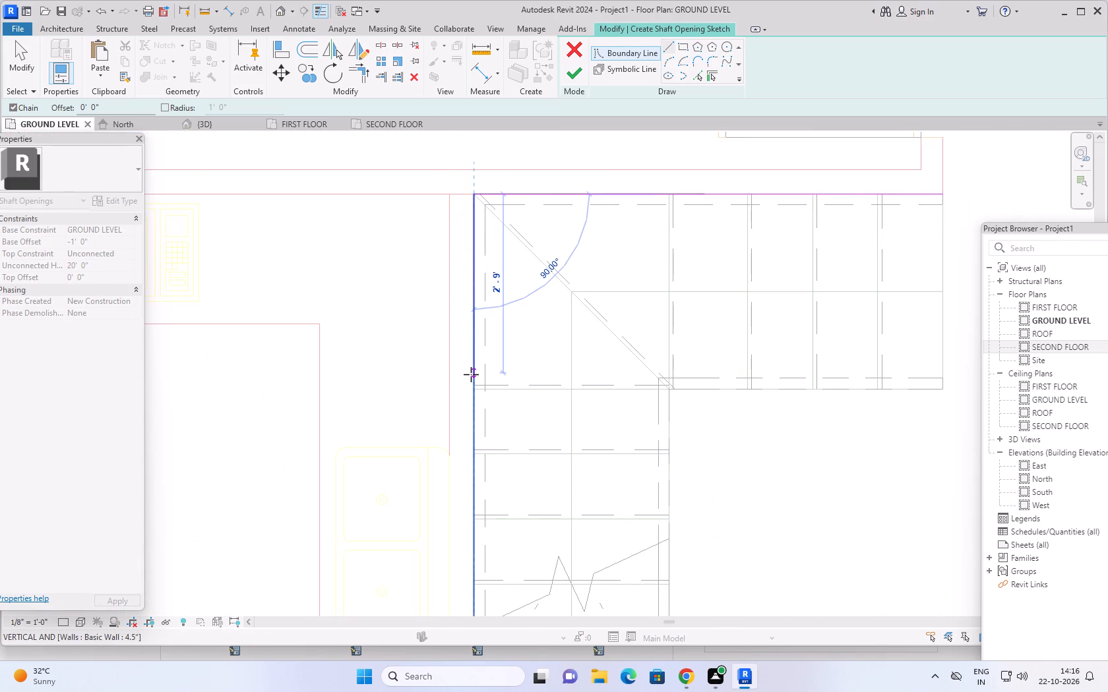
Continue the shaft boundary along the stair's long kitchen-side edge to the wall end, then 3' 0" across the foot of the flight.
{"action": "scroll", "coordinate": [472, 380], "scroll_direction": "down", "scroll_amount": 5}
{"action": "middle_click_drag", "start_coordinate": [473, 397], "coordinate": [473, 386]}
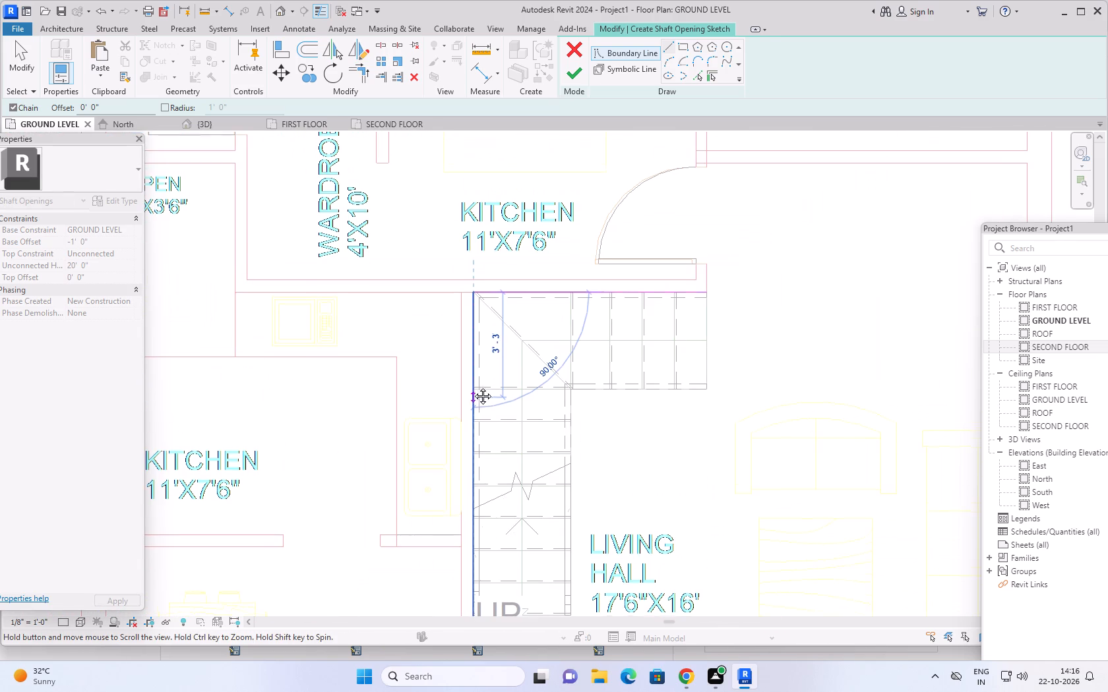
{"action": "middle_click_drag", "start_coordinate": [473, 386], "coordinate": [473, 184]}
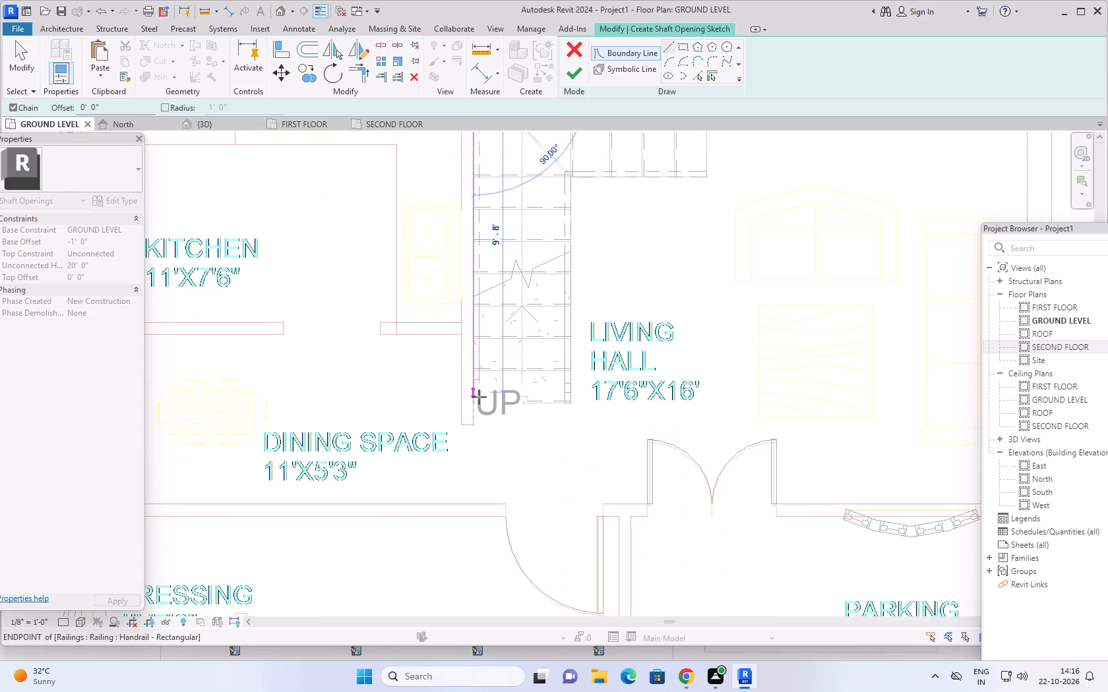
{"action": "scroll", "coordinate": [475, 405], "scroll_direction": "up", "scroll_amount": 5}
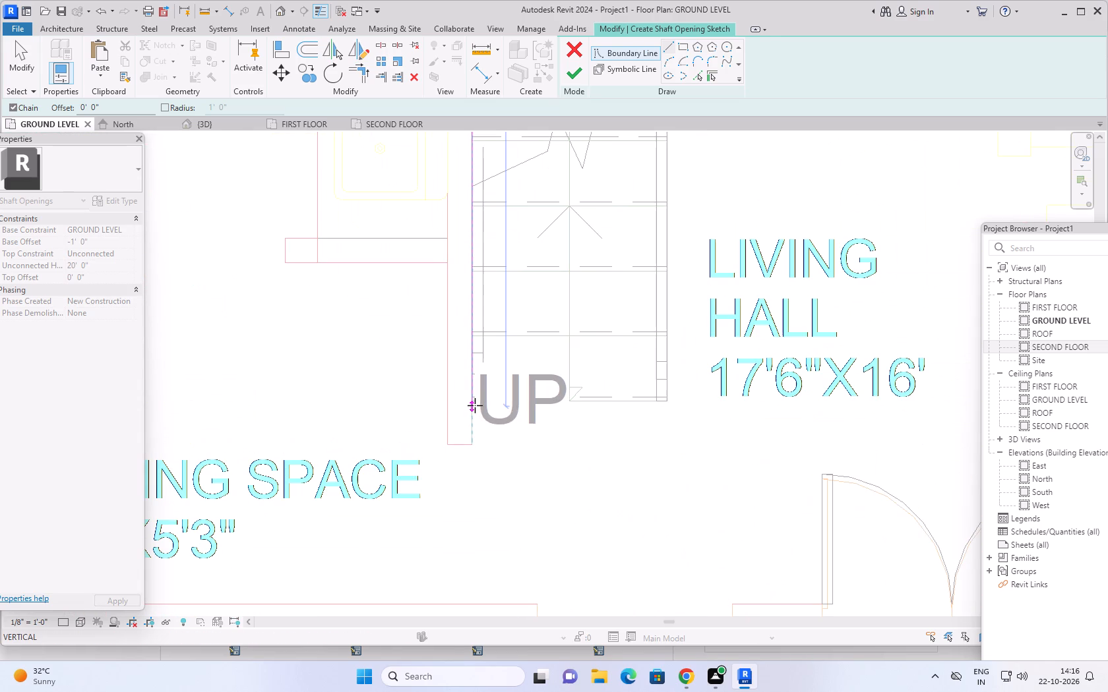
{"action": "left_click", "coordinate": [475, 444]}
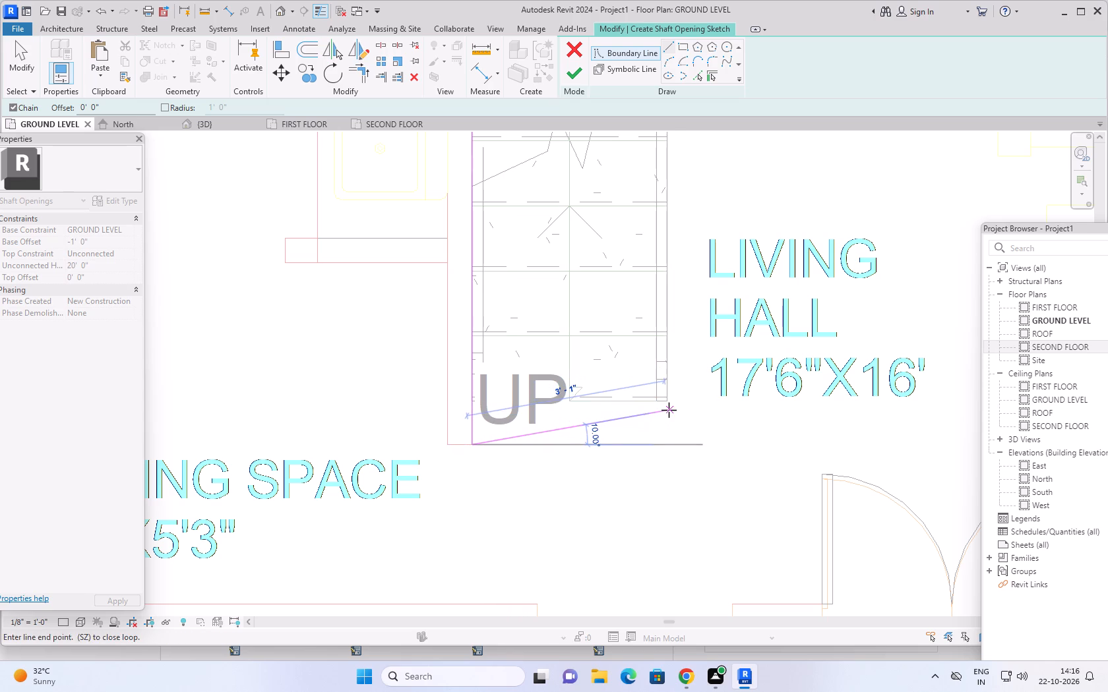
{"action": "left_click", "coordinate": [667, 446]}
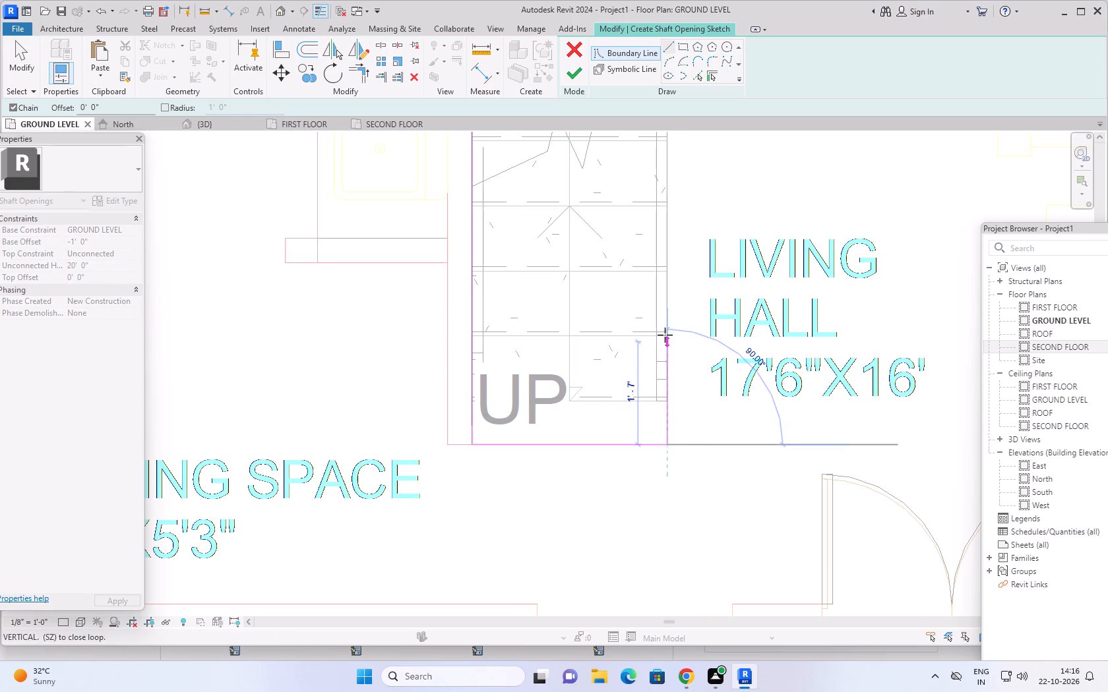
Draw the shaft boundary back up the living-hall side of the long flight to the staircase's inner corner.
{"action": "scroll", "coordinate": [663, 312], "scroll_direction": "up", "scroll_amount": 10}
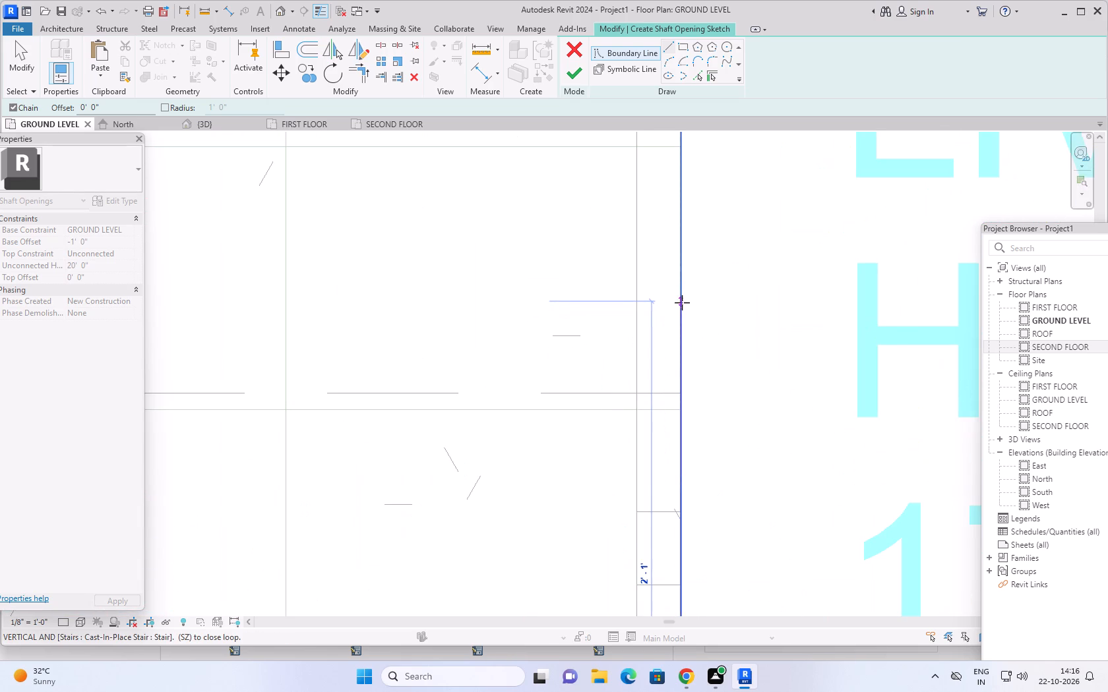
{"action": "scroll", "coordinate": [682, 299], "scroll_direction": "down", "scroll_amount": 11}
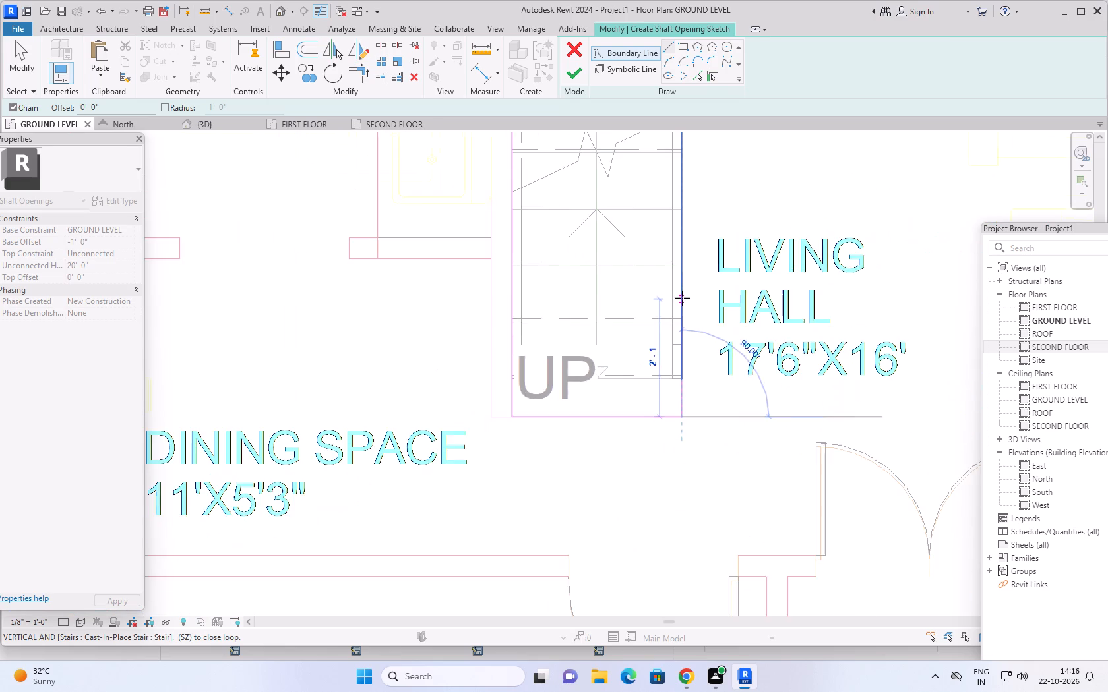
{"action": "scroll", "coordinate": [684, 293], "scroll_direction": "down", "scroll_amount": 2}
{"action": "middle_click_drag", "start_coordinate": [686, 260], "coordinate": [679, 484]}
{"action": "scroll", "coordinate": [669, 293], "scroll_direction": "up", "scroll_amount": 7}
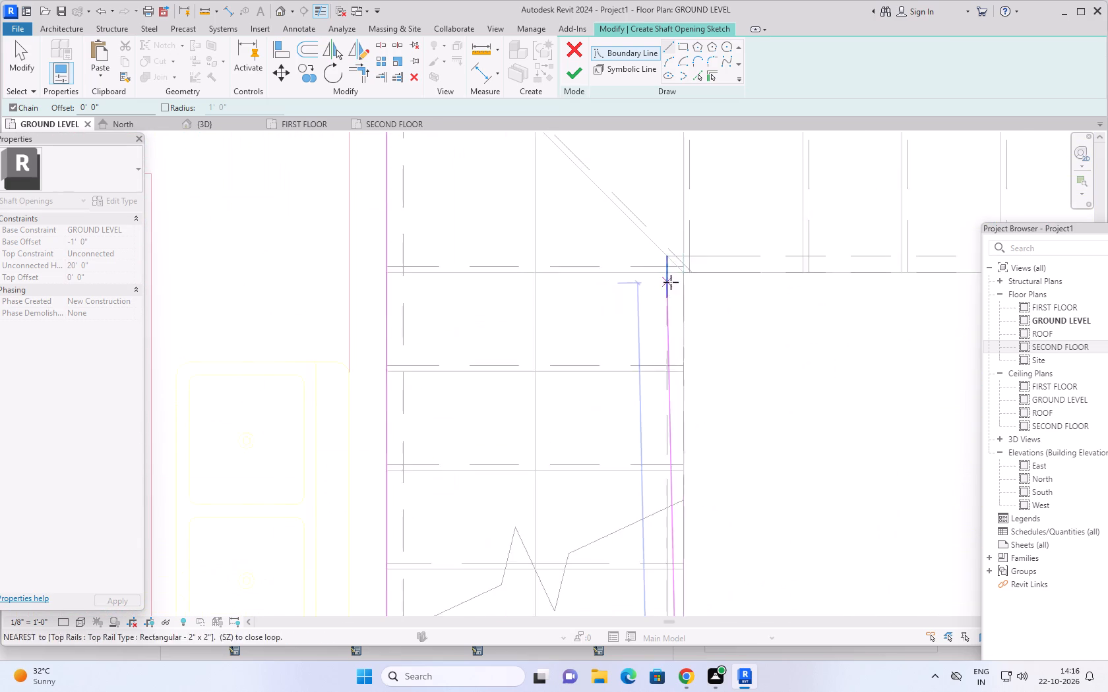
{"action": "scroll", "coordinate": [671, 282], "scroll_direction": "up", "scroll_amount": 2}
{"action": "left_click", "coordinate": [690, 267]}
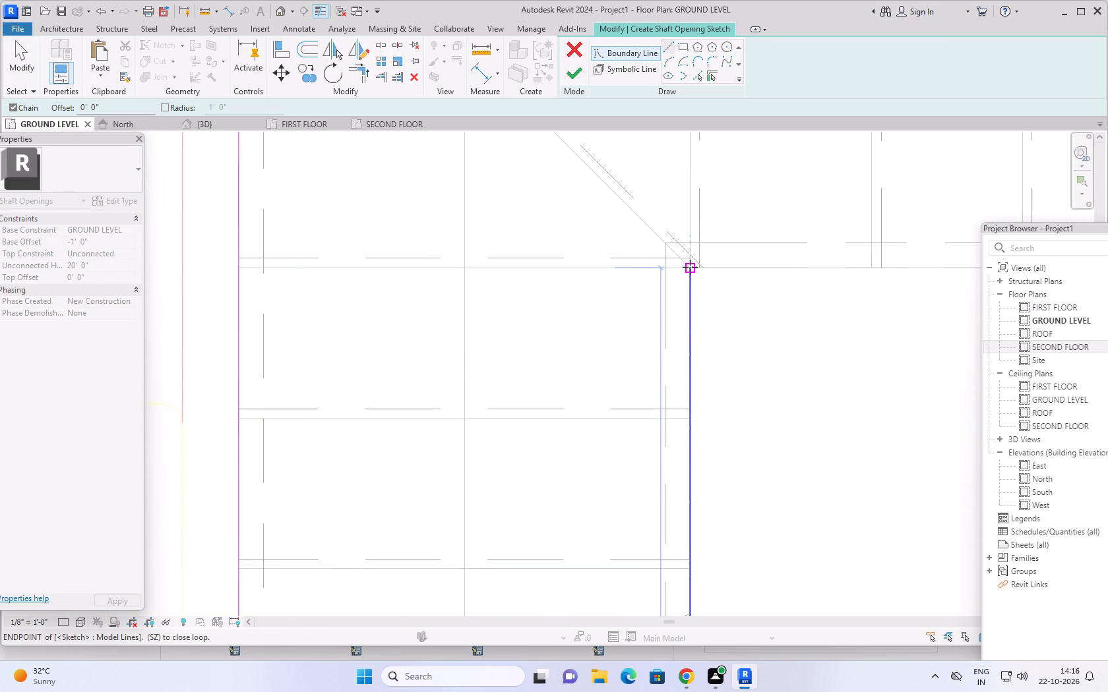
Close the L-shaped shaft boundary with a 4' 2 1/2" line under the short flight and a 3' 0" end line, and finish the sketch.
{"action": "scroll", "coordinate": [837, 289], "scroll_direction": "down", "scroll_amount": 6}
{"action": "middle_click_drag", "start_coordinate": [846, 294], "coordinate": [460, 357]}
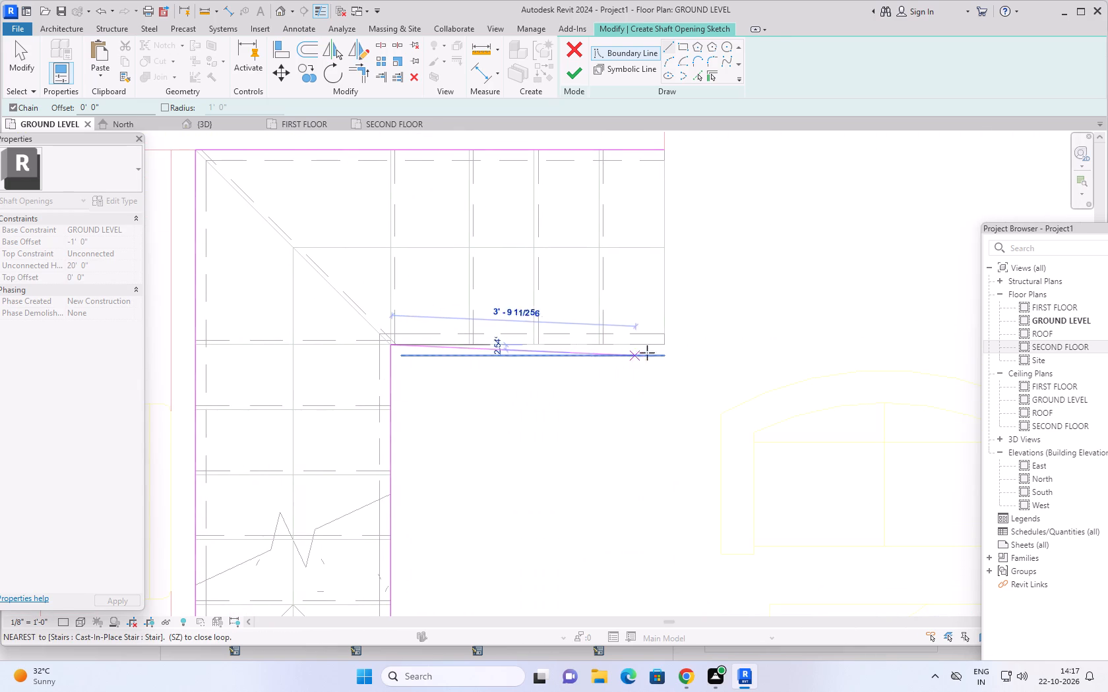
{"action": "left_click", "coordinate": [665, 345]}
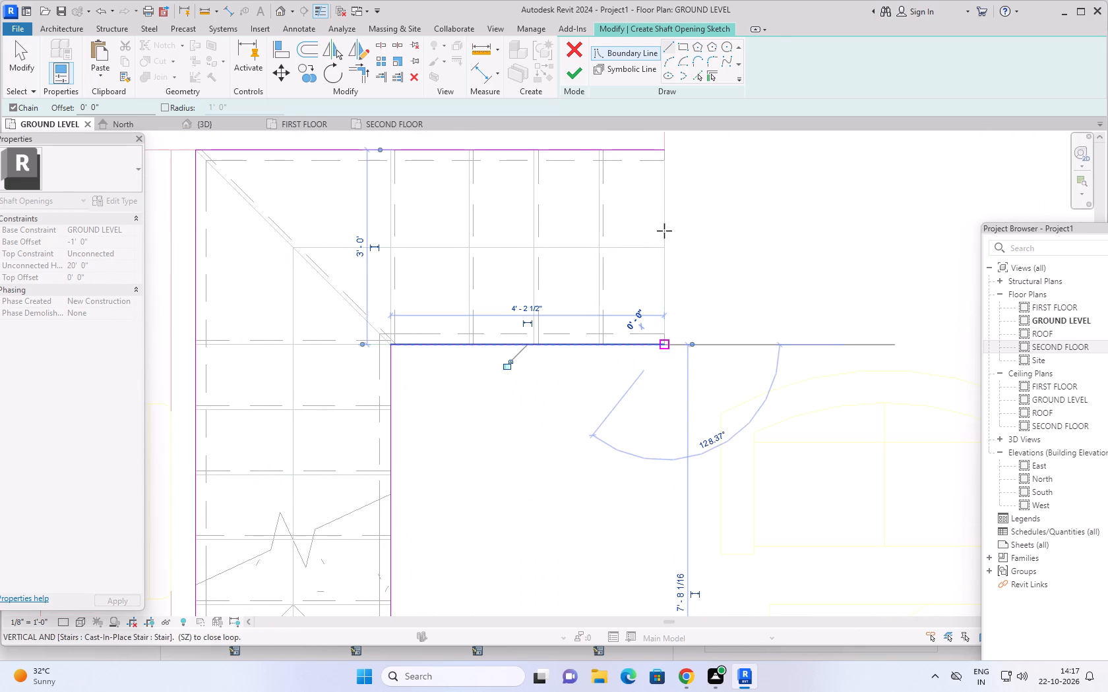
{"action": "left_click", "coordinate": [665, 153]}
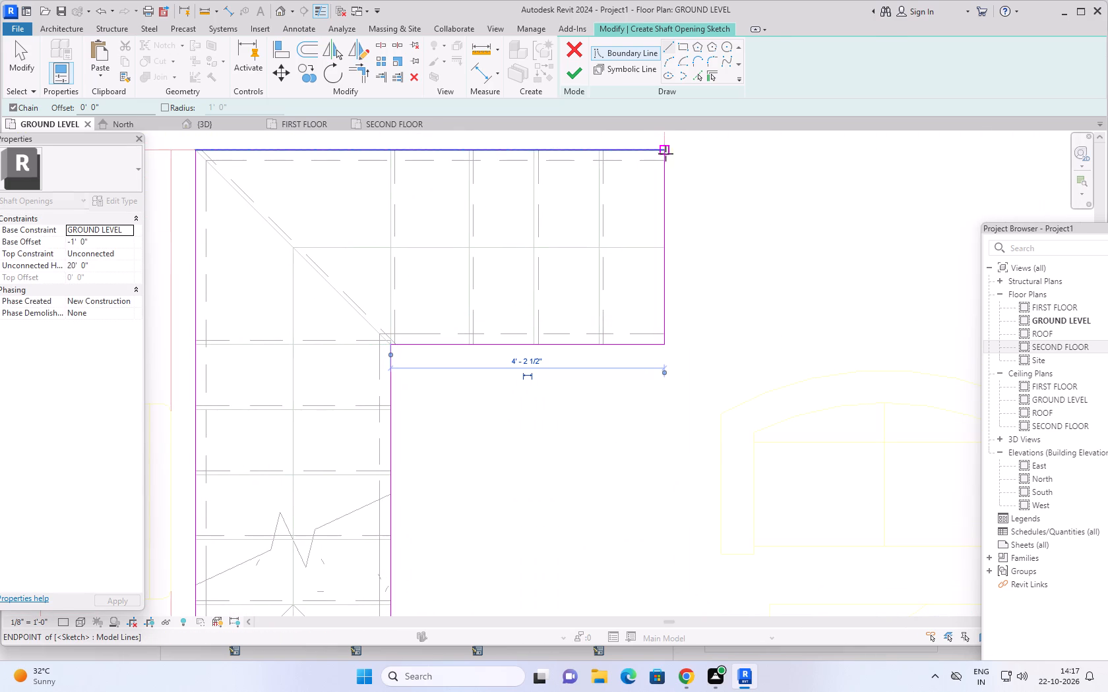
{"action": "scroll", "coordinate": [751, 367], "scroll_direction": "down", "scroll_amount": 8}
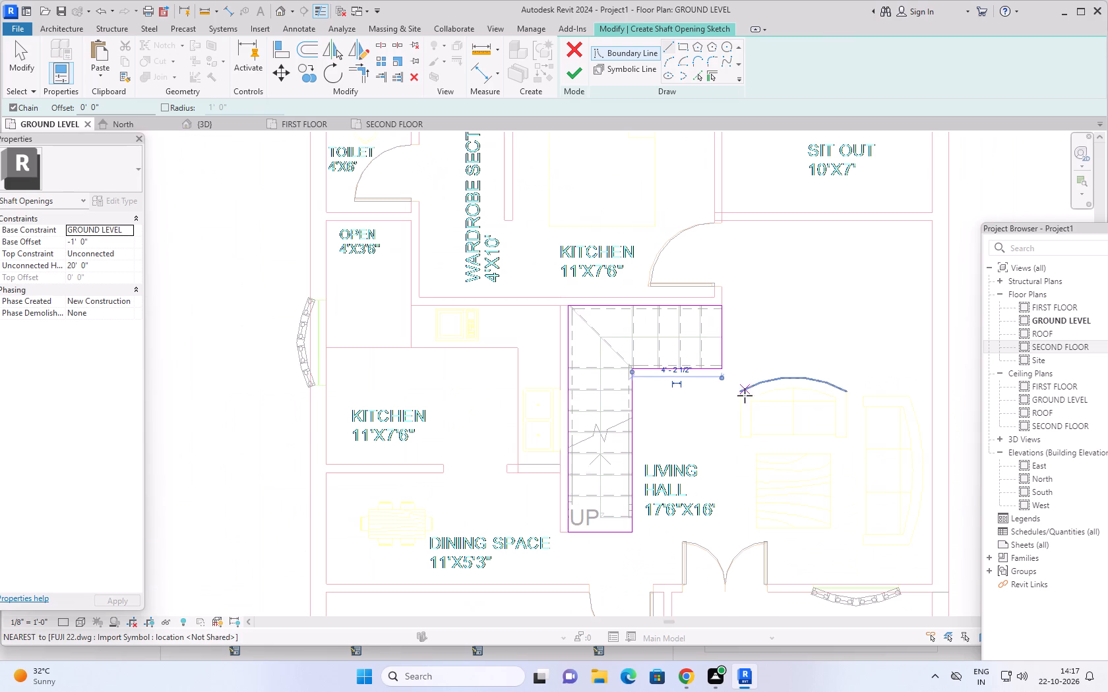
{"action": "left_click", "coordinate": [578, 71]}
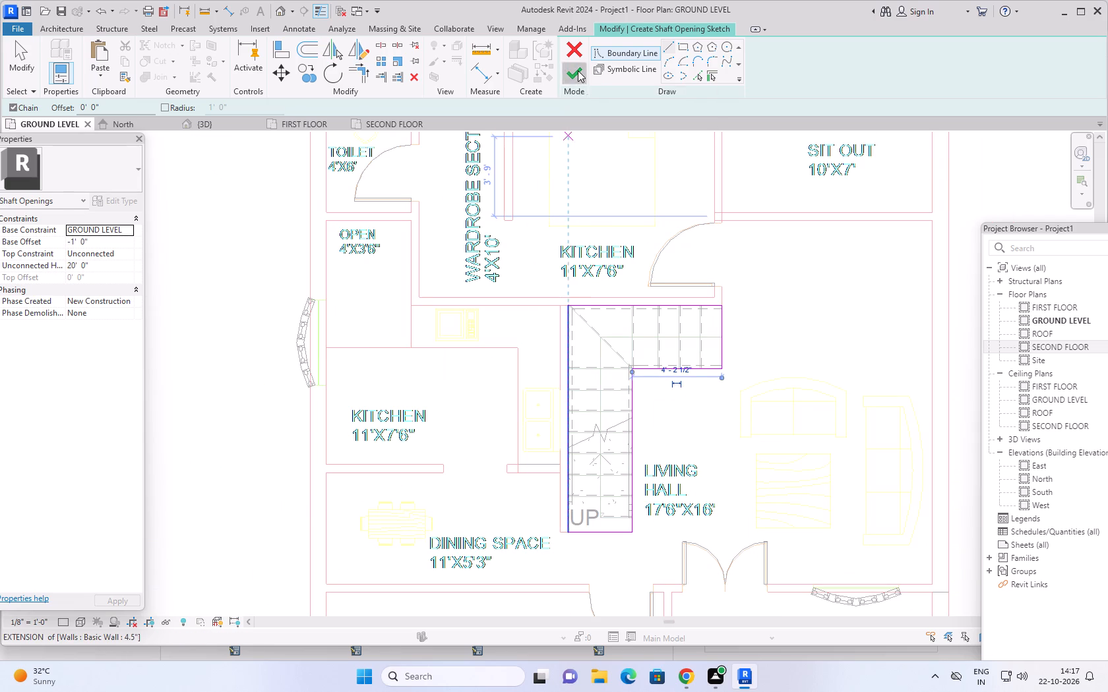
{"action": "scroll", "coordinate": [691, 378], "scroll_direction": "down", "scroll_amount": 3}
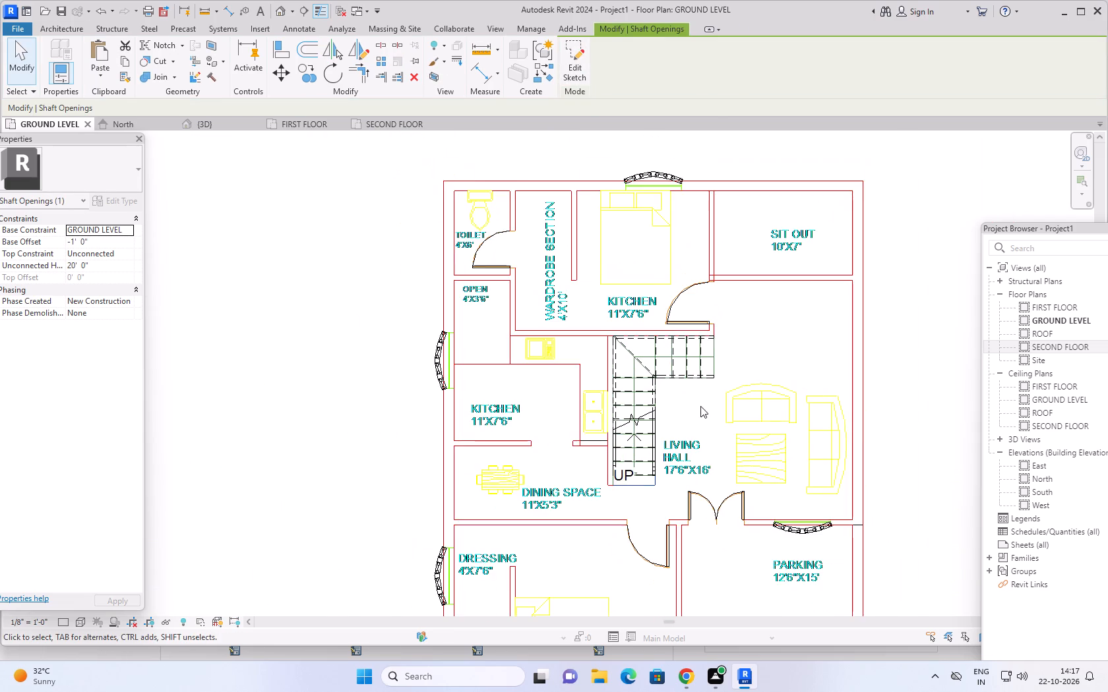
{"action": "scroll", "coordinate": [700, 406], "scroll_direction": "down", "scroll_amount": 1}
In the 3D view, stretch the shaft opening upward through the top slab to an unconnected height of about 30' 1" and deselect it.
{"action": "left_click", "coordinate": [206, 125]}
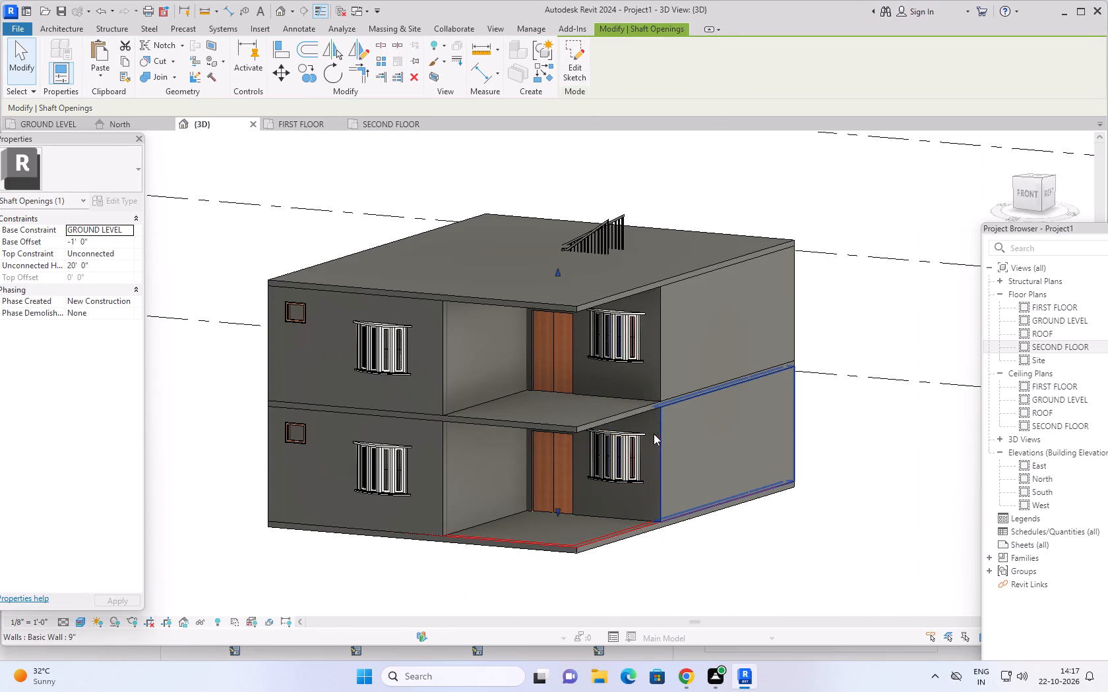
{"action": "left_click_drag", "start_coordinate": [557, 269], "coordinate": [566, 163]}
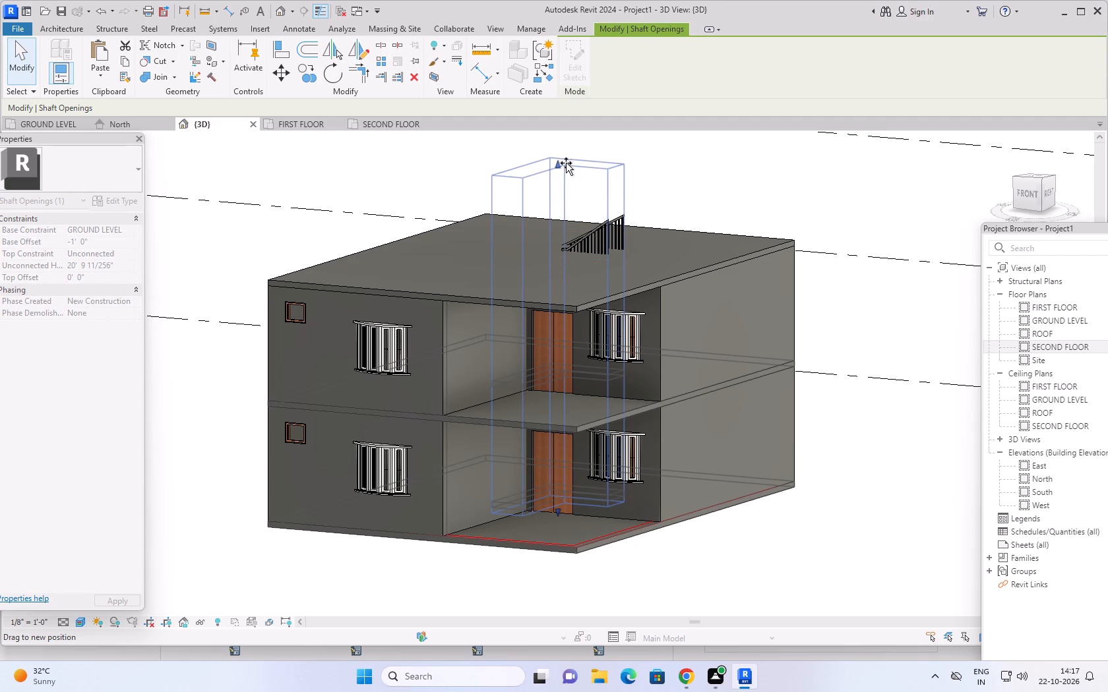
{"action": "left_click_drag", "start_coordinate": [566, 163], "coordinate": [567, 159]}
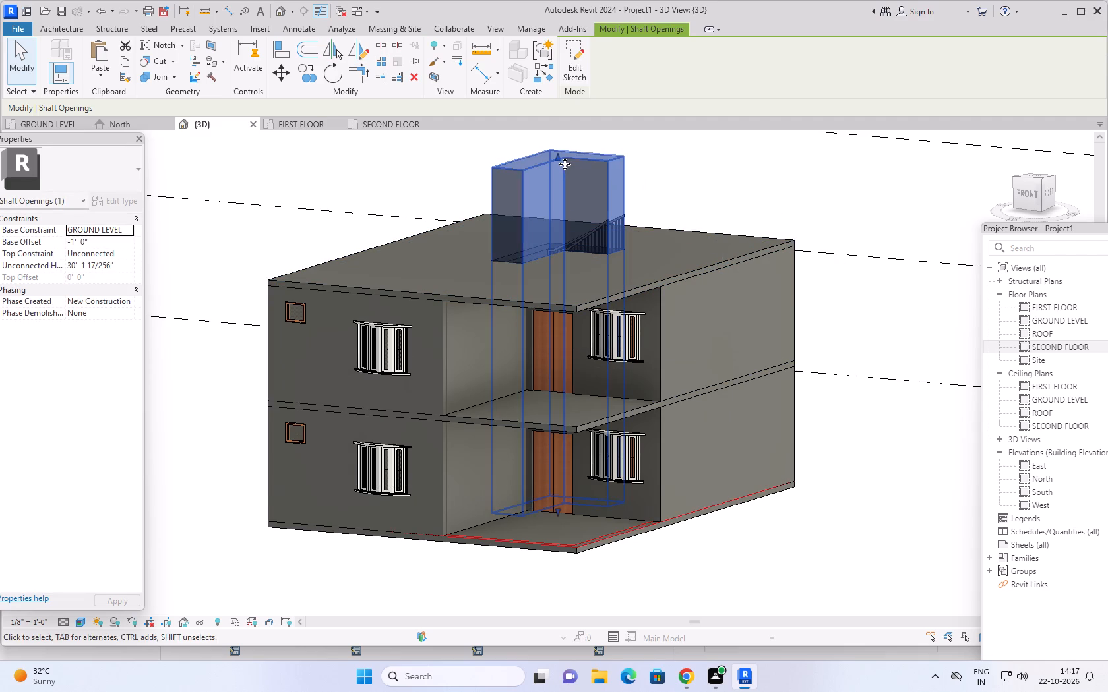
{"action": "left_click", "coordinate": [719, 169]}
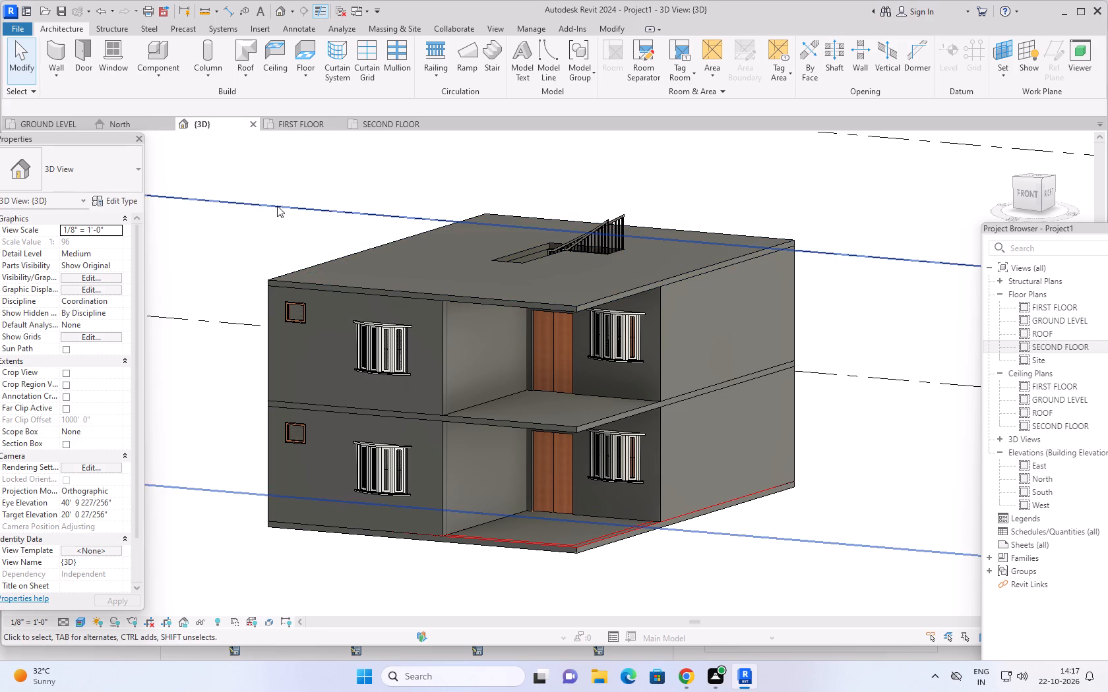
Examine the L-shaped stair opening in the top slab from several angles in the 3D view.
{"action": "middle_click_drag", "start_coordinate": [288, 242], "coordinate": [319, 441], "text": "shift"}
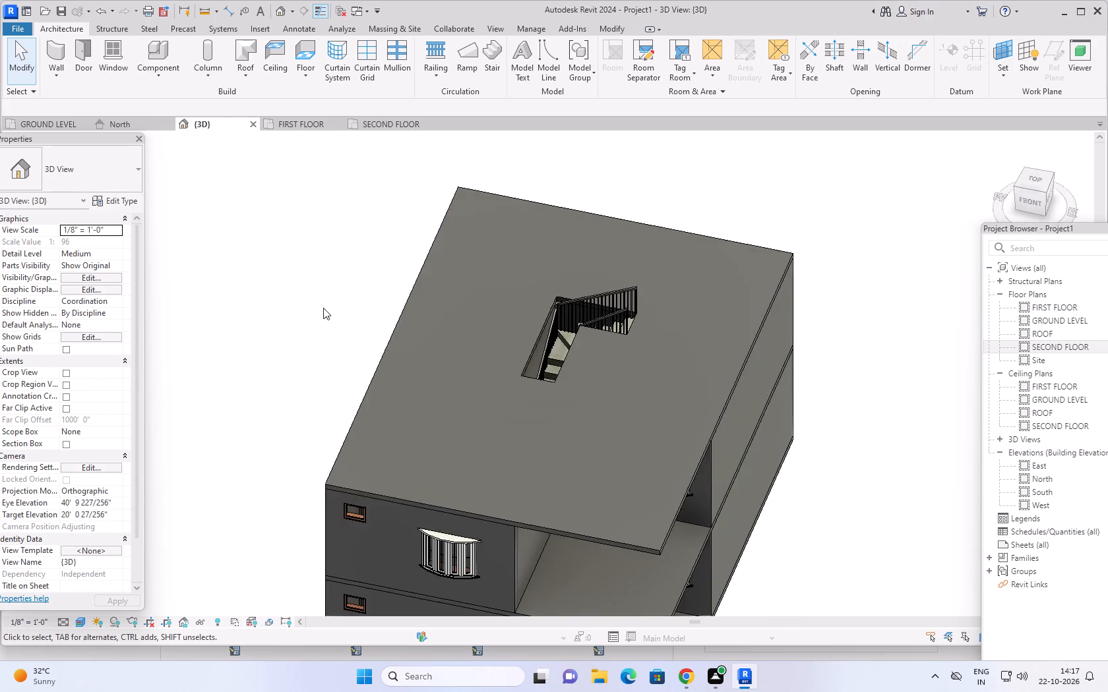
{"action": "middle_click_drag", "start_coordinate": [323, 308], "coordinate": [500, 455], "text": "shift"}
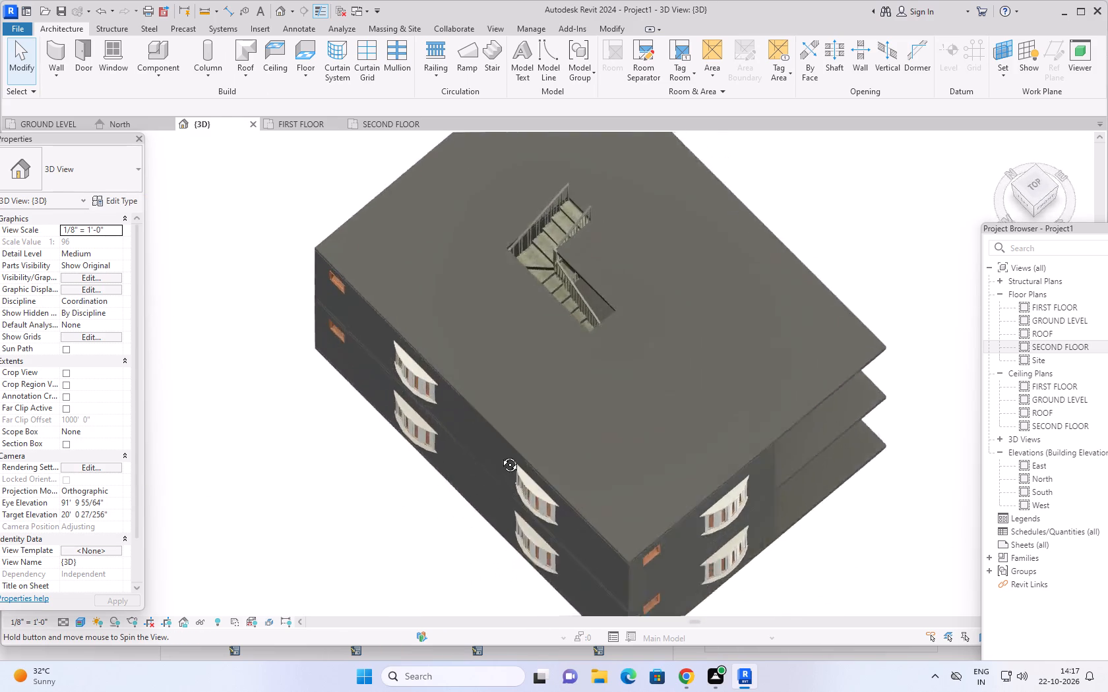
{"action": "middle_click_drag", "start_coordinate": [500, 455], "coordinate": [542, 478], "text": "shift"}
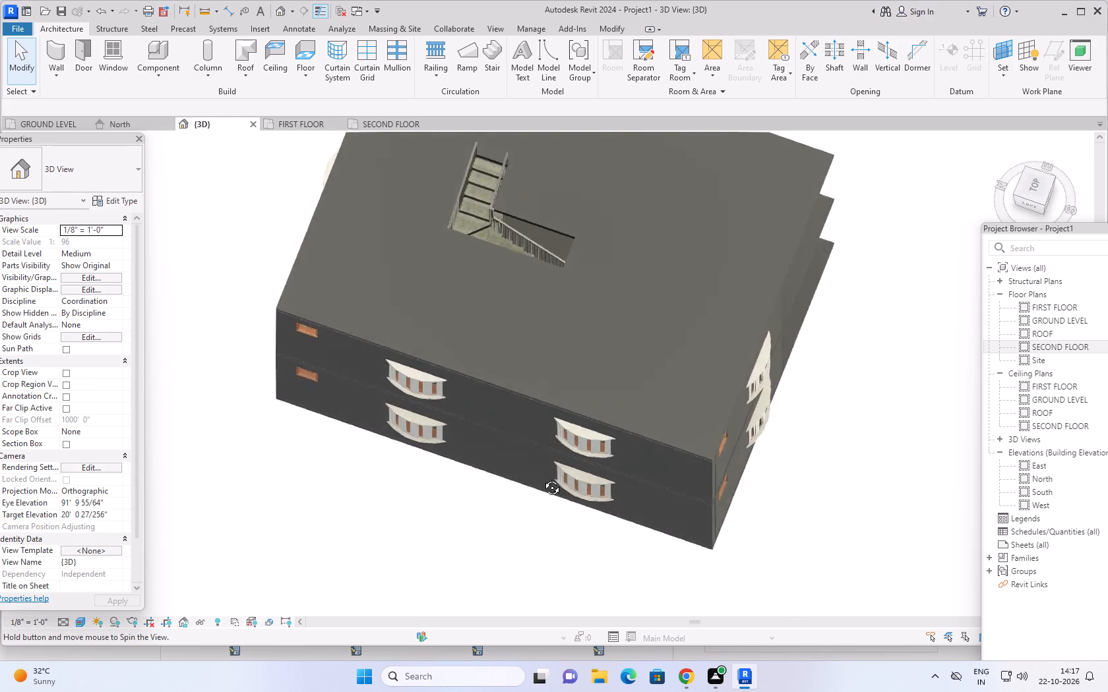
{"action": "middle_click_drag", "start_coordinate": [542, 478], "coordinate": [387, 475], "text": "shift"}
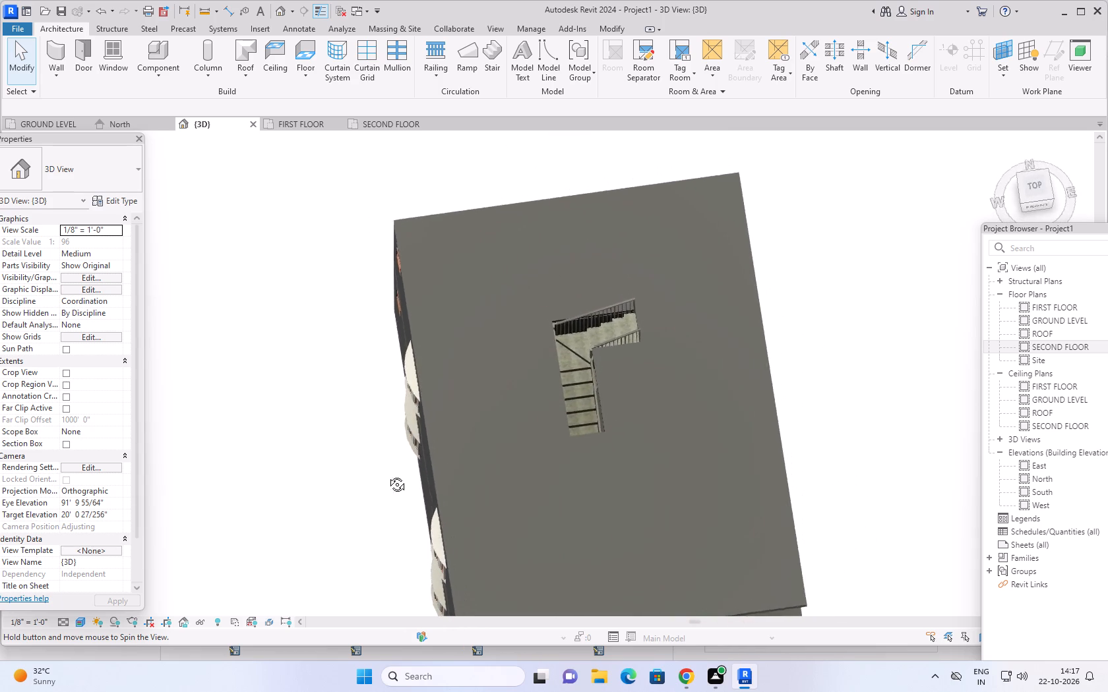
{"action": "middle_click_drag", "start_coordinate": [387, 475], "coordinate": [370, 407], "text": "shift"}
{"action": "middle_click_drag", "start_coordinate": [465, 169], "coordinate": [421, 264], "text": "shift"}
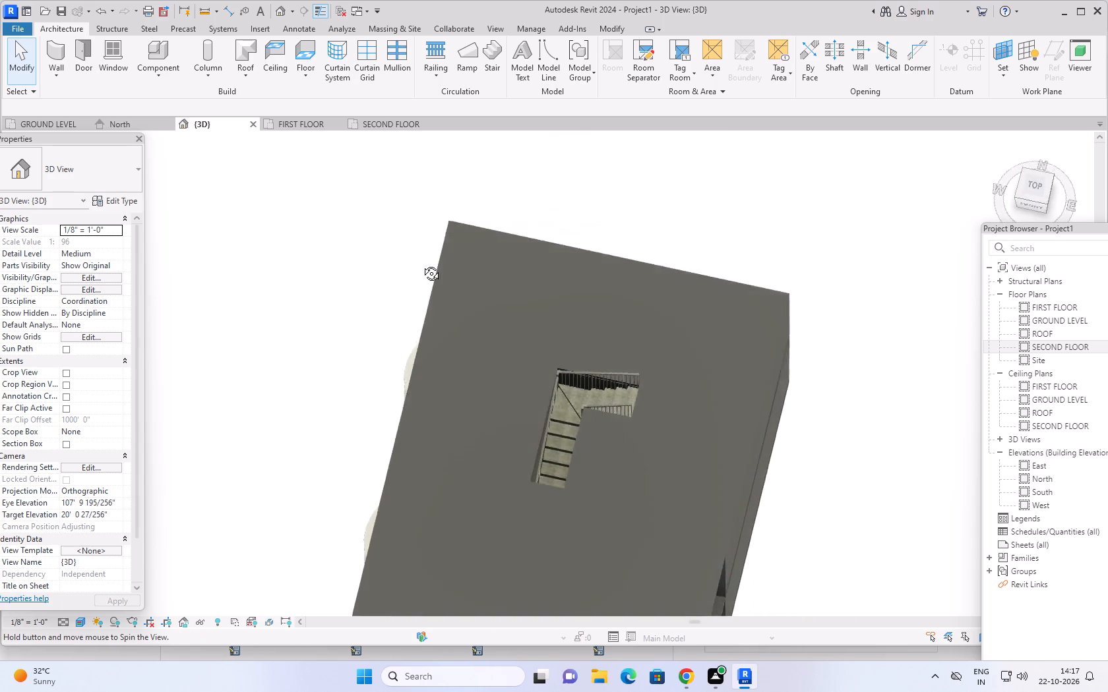
{"action": "middle_click_drag", "start_coordinate": [421, 264], "coordinate": [417, 296], "text": "shift"}
{"action": "middle_click_drag", "start_coordinate": [679, 253], "coordinate": [601, 186]}
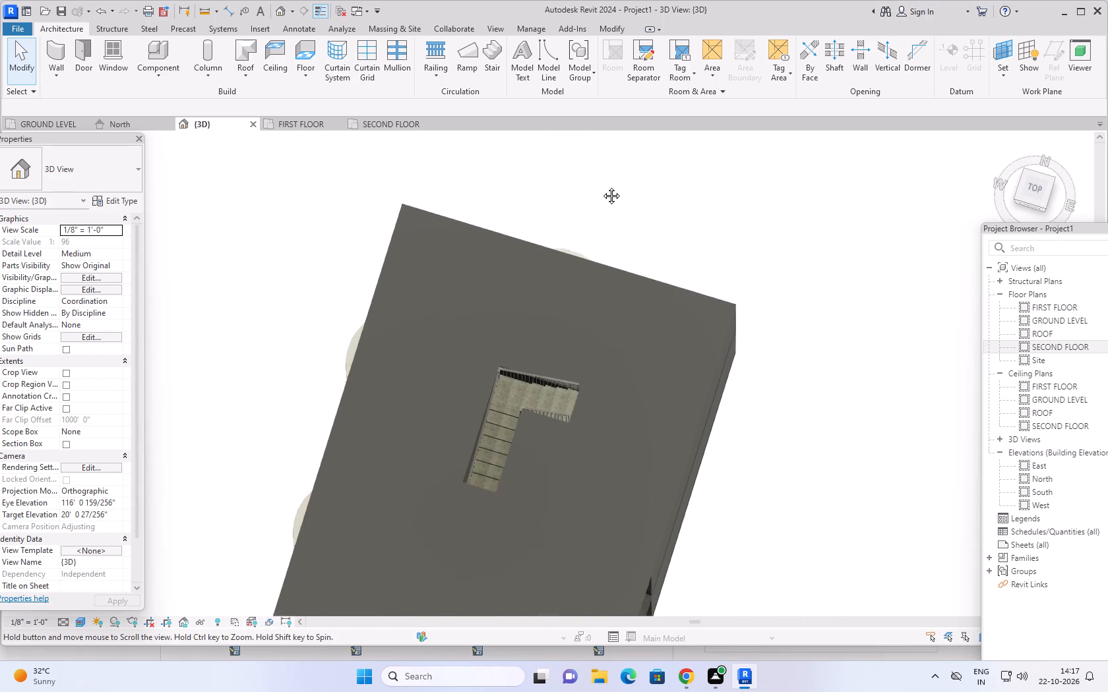
{"action": "middle_click_drag", "start_coordinate": [601, 186], "coordinate": [591, 174]}
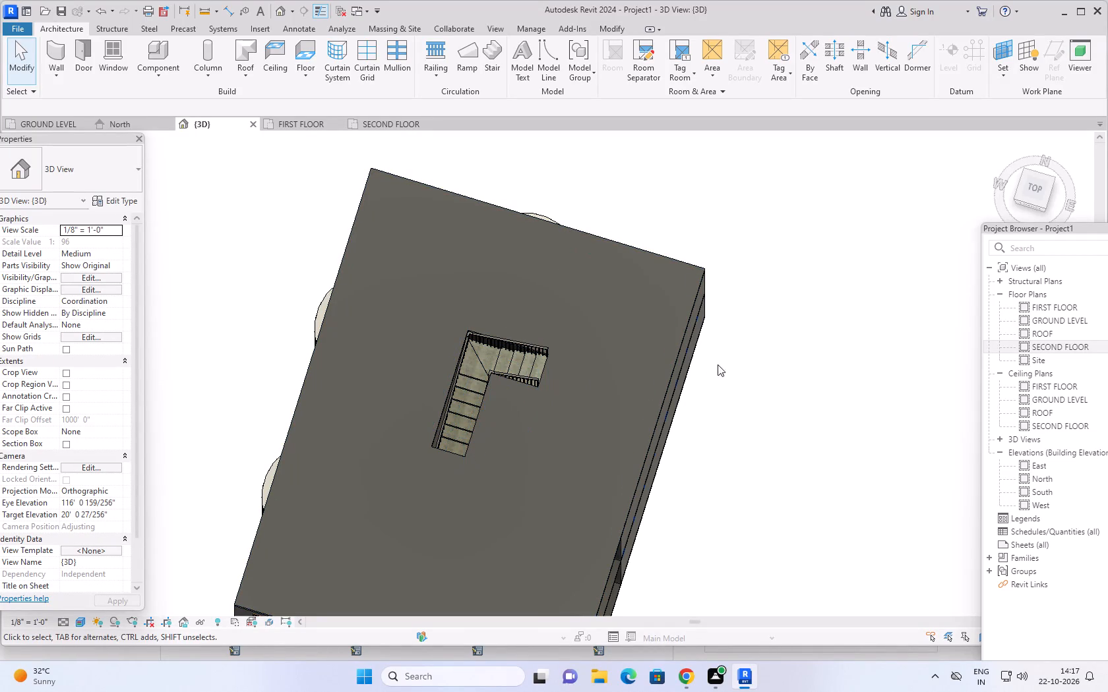
{"action": "middle_click_drag", "start_coordinate": [772, 420], "coordinate": [784, 225]}
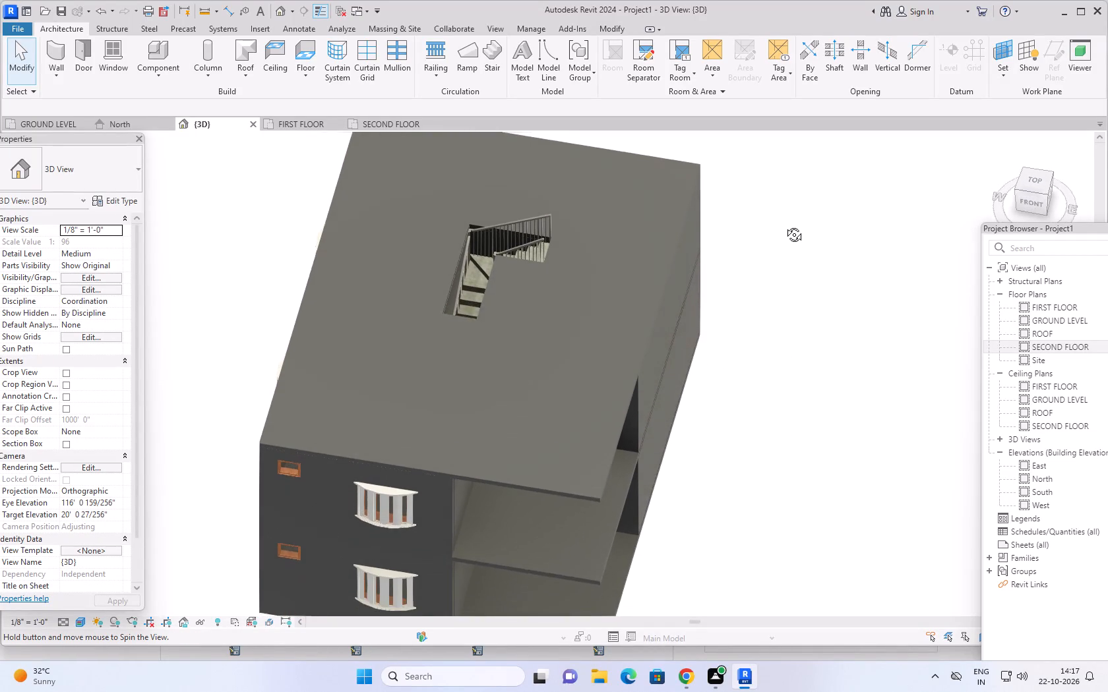
{"action": "middle_click_drag", "start_coordinate": [784, 225], "coordinate": [784, 221]}
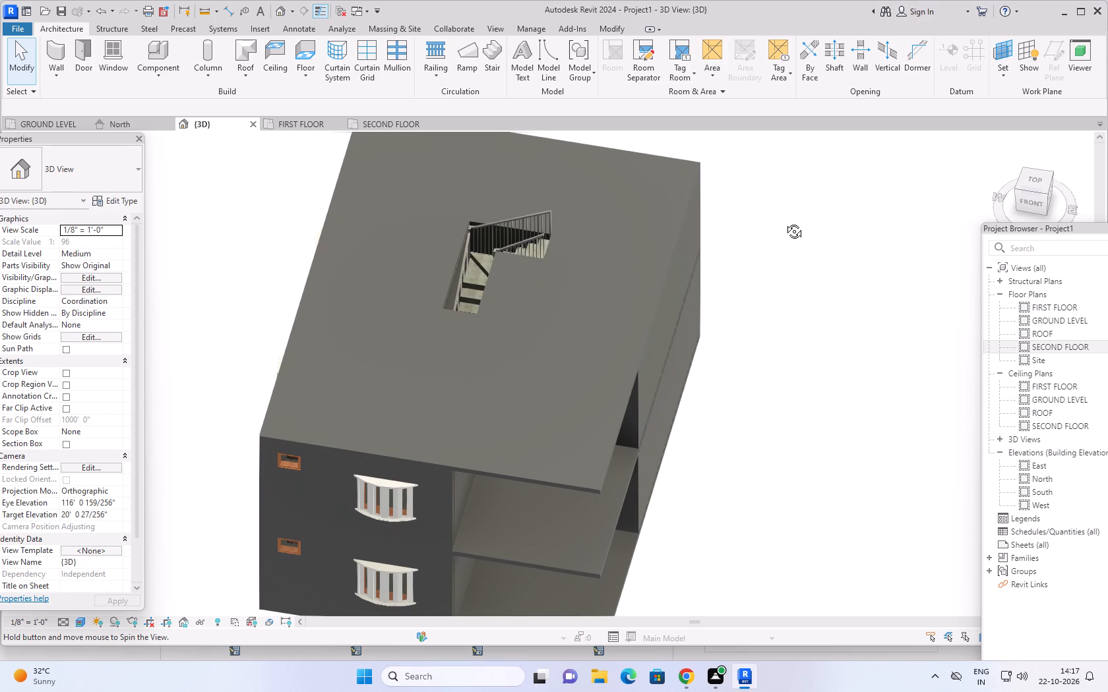
{"action": "middle_click_drag", "start_coordinate": [784, 221], "coordinate": [792, 356]}
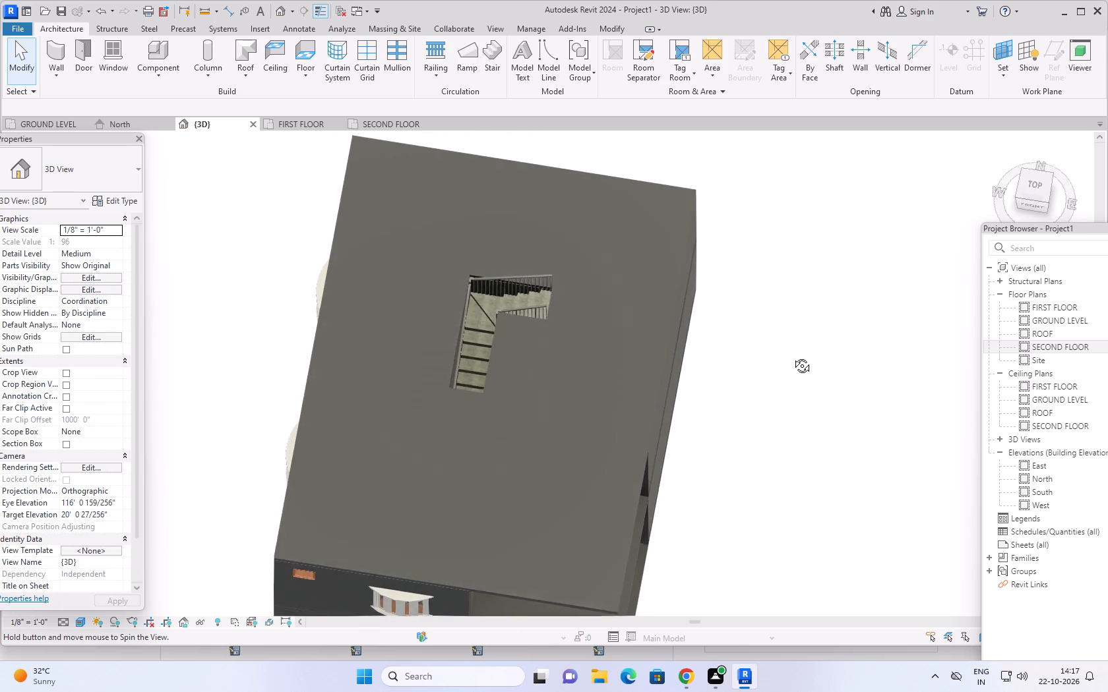
{"action": "middle_click_drag", "start_coordinate": [792, 356], "coordinate": [799, 378]}
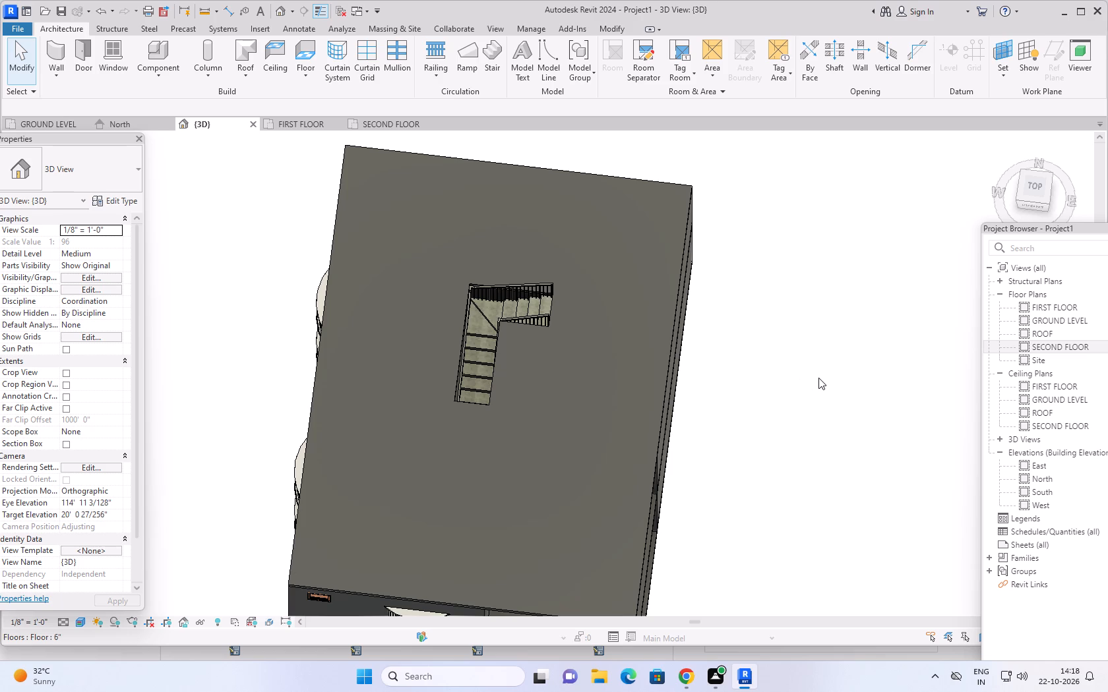
{"action": "scroll", "coordinate": [779, 362], "scroll_direction": "up", "scroll_amount": 3}
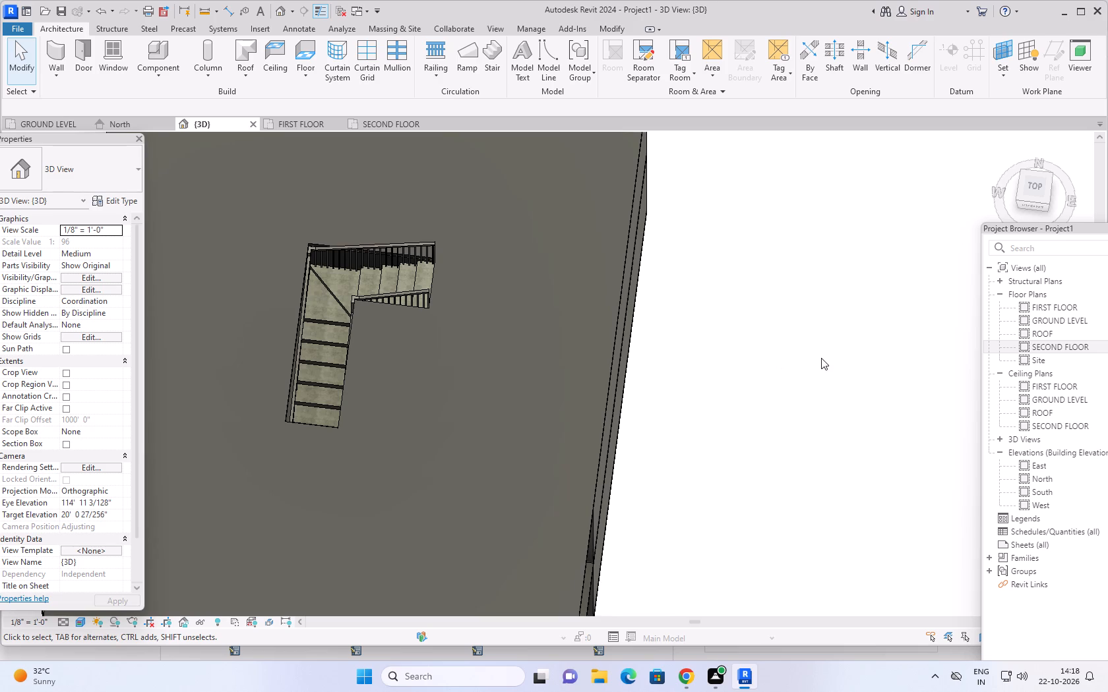
{"action": "scroll", "coordinate": [820, 358], "scroll_direction": "down", "scroll_amount": 3}
Open the SECOND FLOOR plan and examine the slab outline and the stair opening.
{"action": "left_click", "coordinate": [392, 124]}
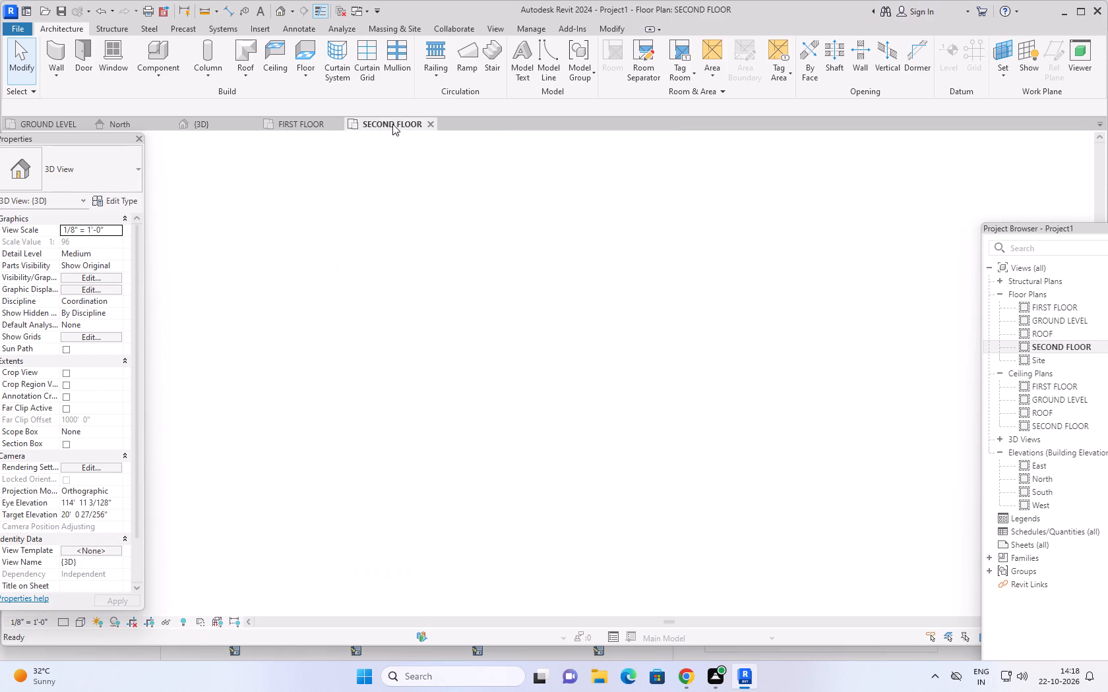
{"action": "scroll", "coordinate": [501, 290], "scroll_direction": "up", "scroll_amount": 7}
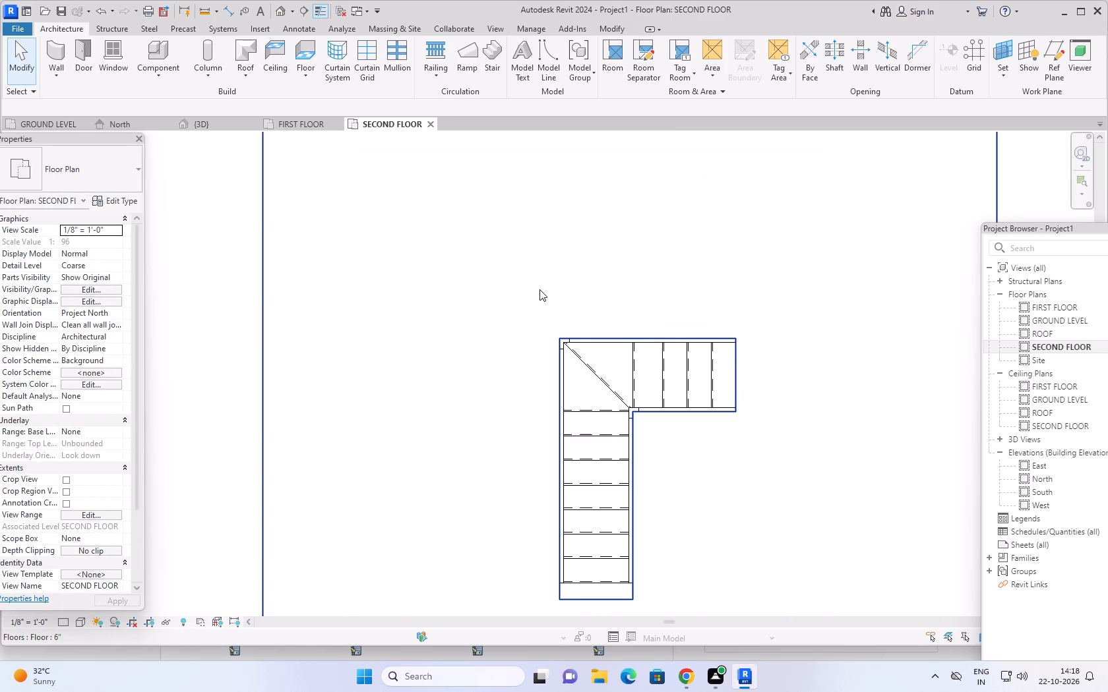
{"action": "middle_click_drag", "start_coordinate": [541, 289], "coordinate": [518, 227]}
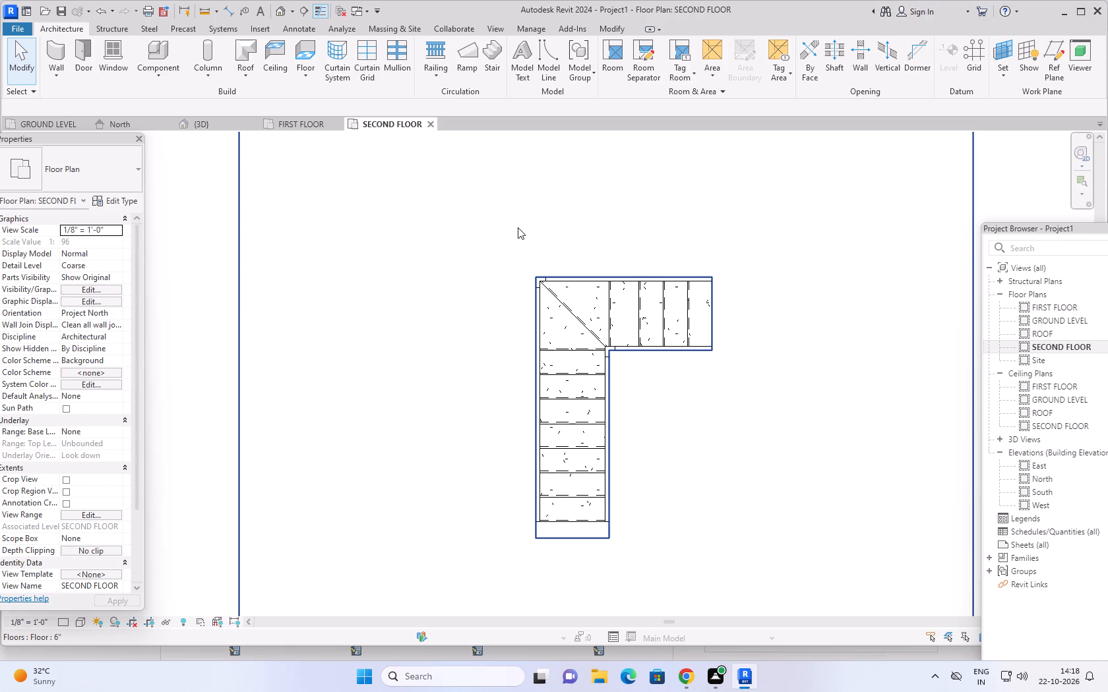
{"action": "scroll", "coordinate": [518, 227], "scroll_direction": "down", "scroll_amount": 4}
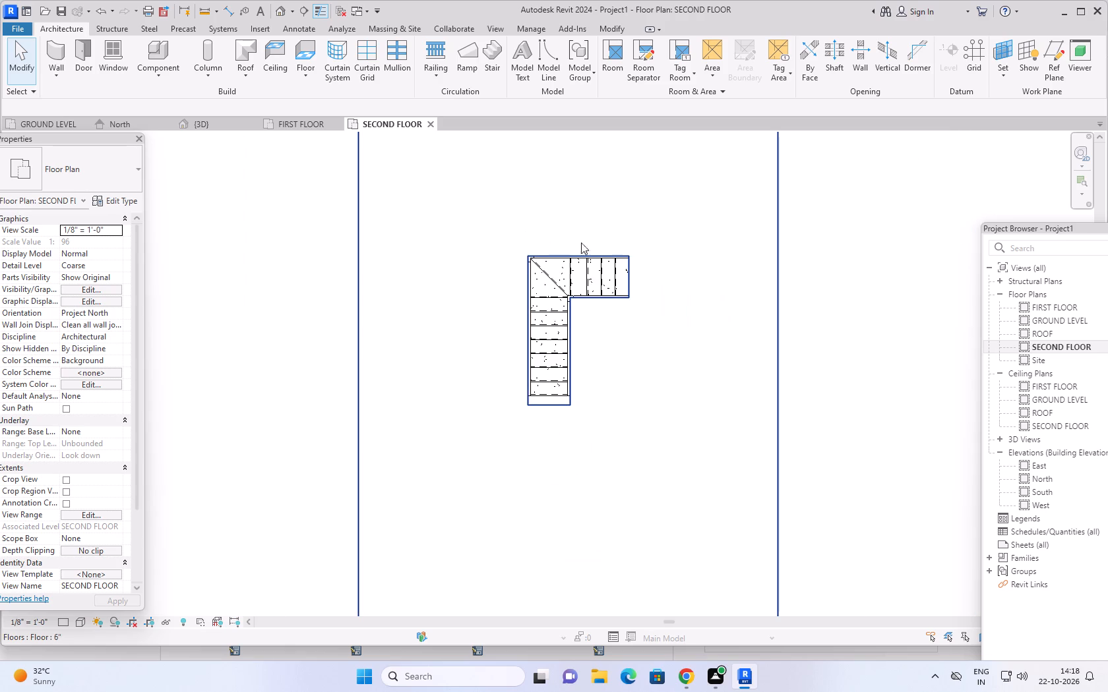
{"action": "scroll", "coordinate": [651, 248], "scroll_direction": "down", "scroll_amount": 3}
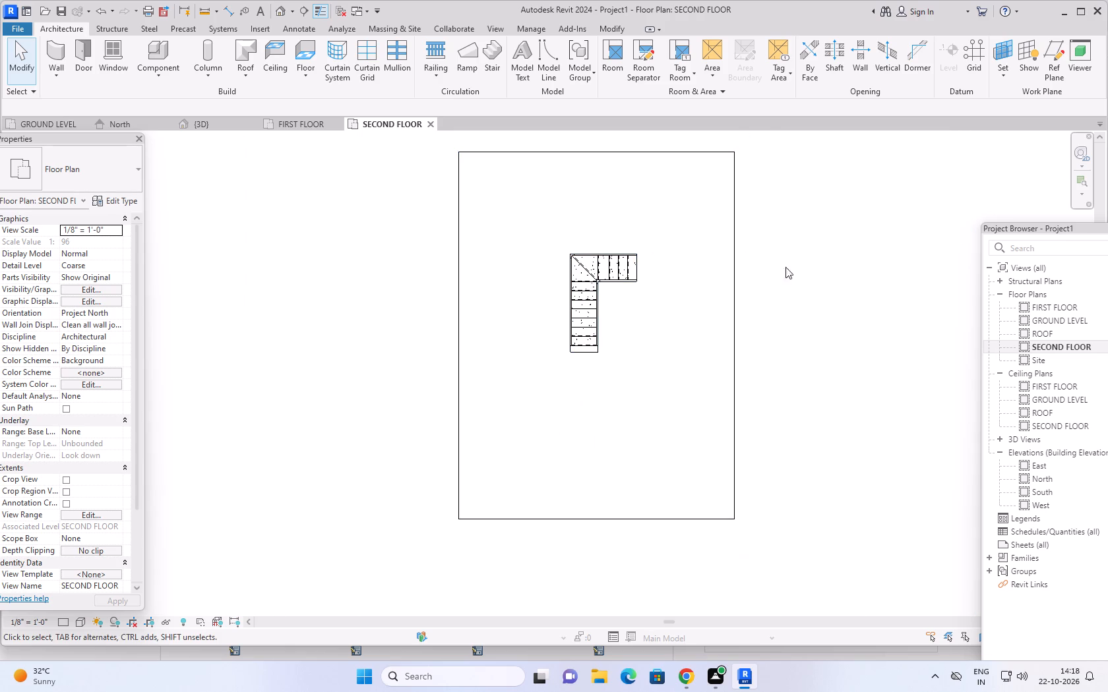
{"action": "middle_click_drag", "start_coordinate": [773, 273], "coordinate": [735, 293]}
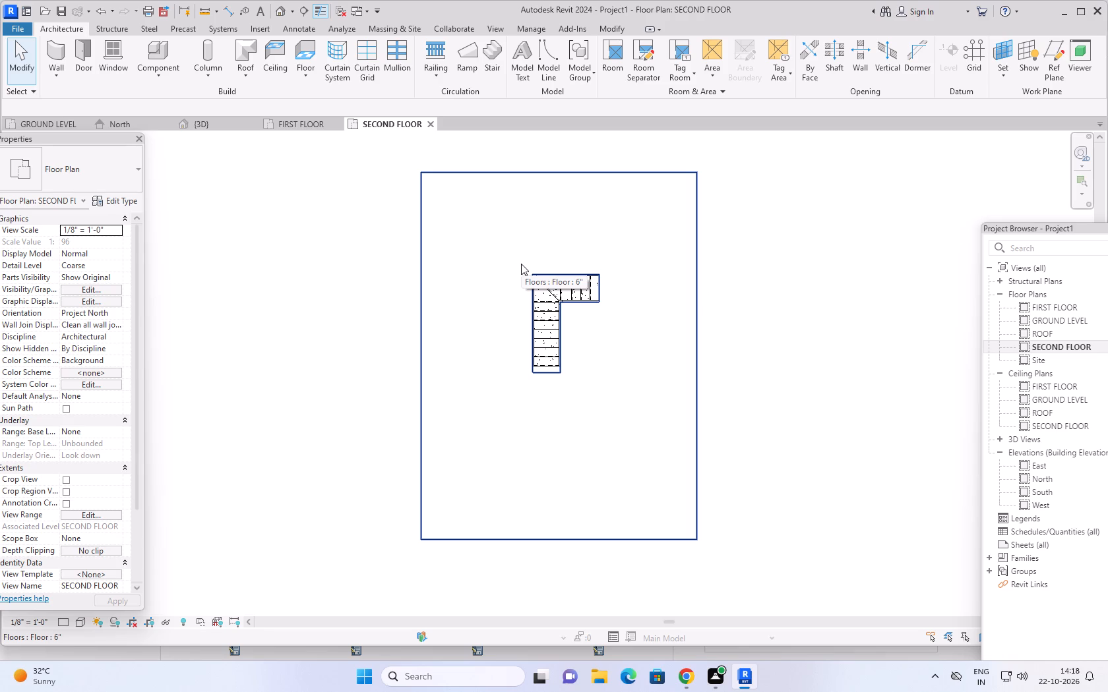
{"action": "middle_click_drag", "start_coordinate": [763, 314], "coordinate": [734, 324]}
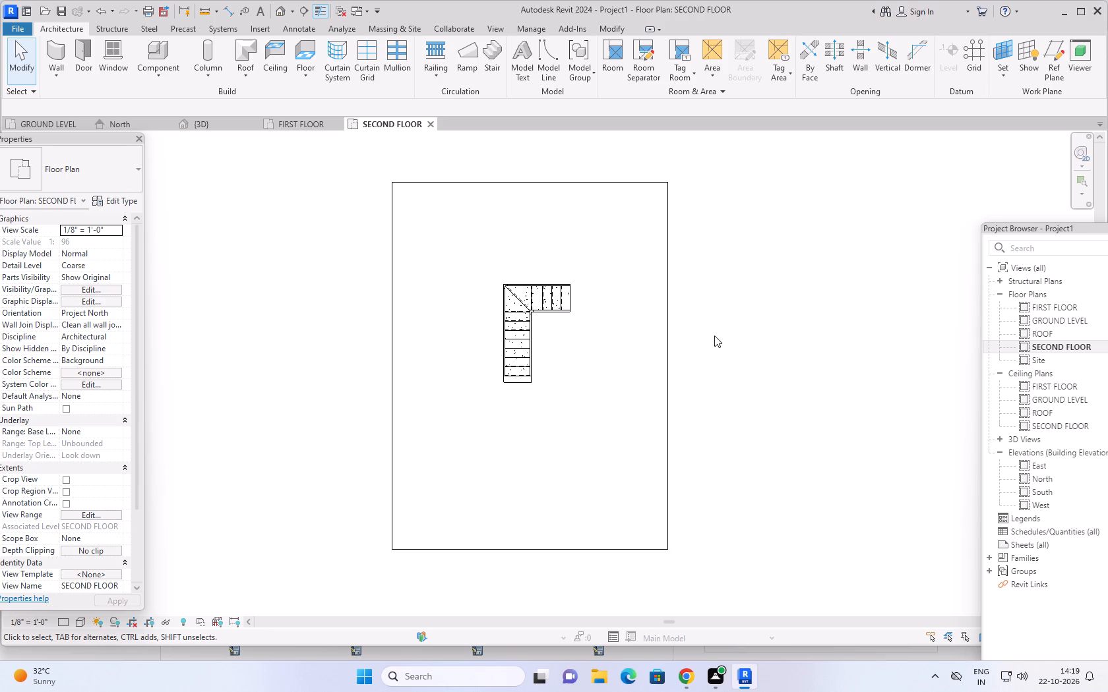
{"action": "middle_click_drag", "start_coordinate": [737, 351], "coordinate": [692, 356]}
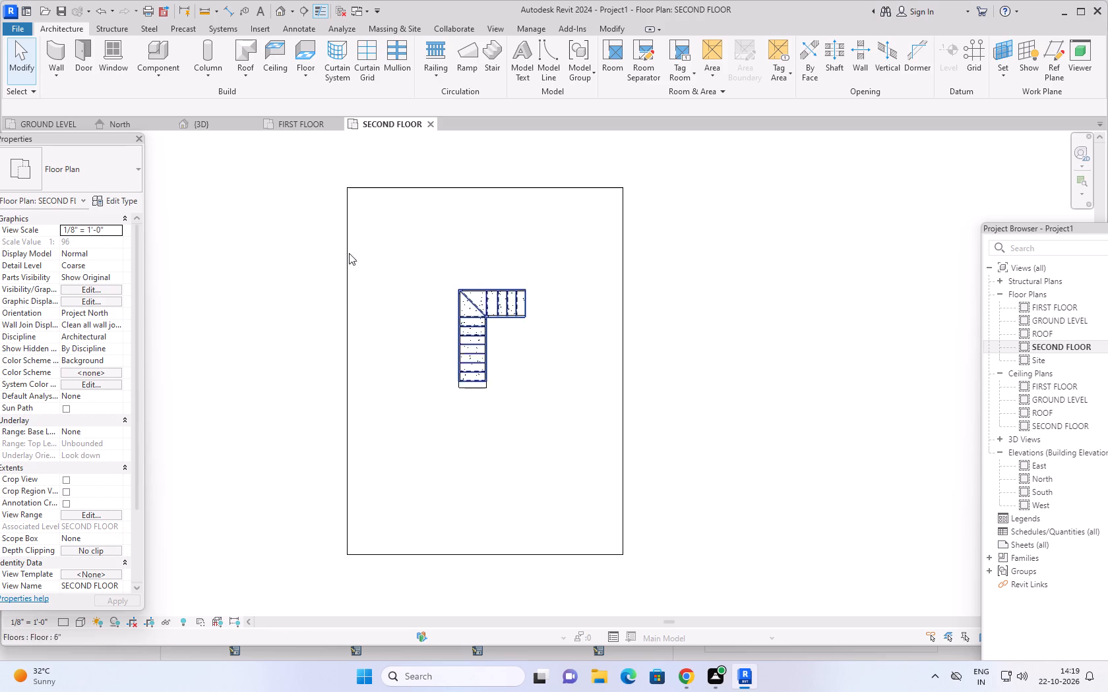
Start the Wall command and duplicate the 4" basic wall type under the name 6".
{"action": "left_click", "coordinate": [57, 55]}
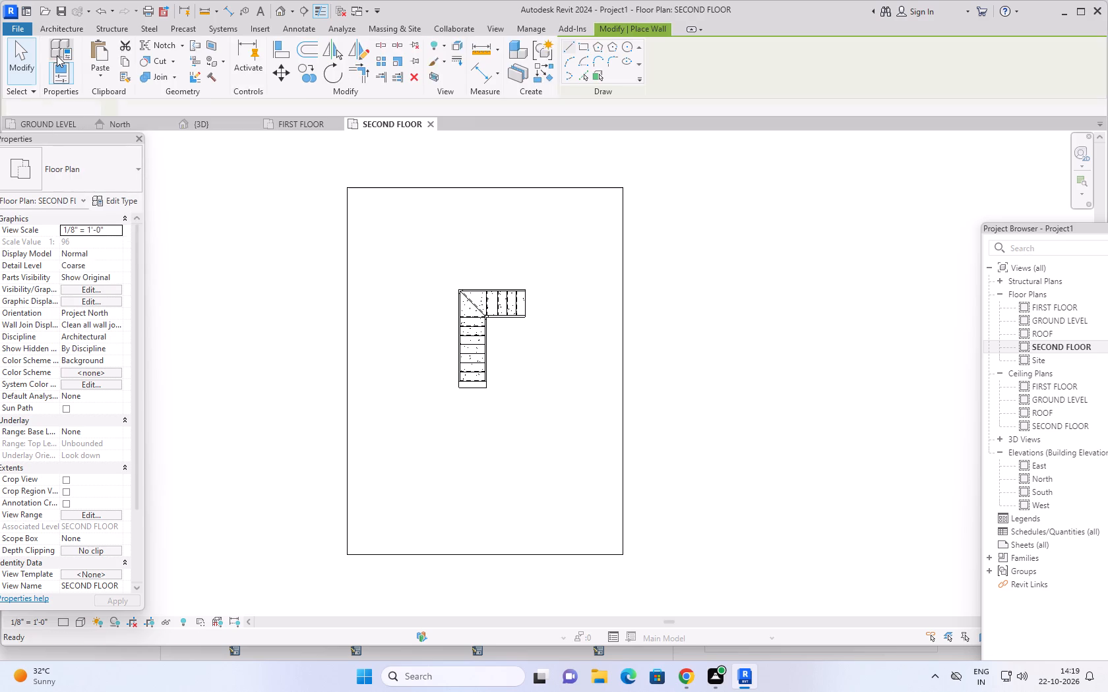
{"action": "left_click", "coordinate": [108, 199]}
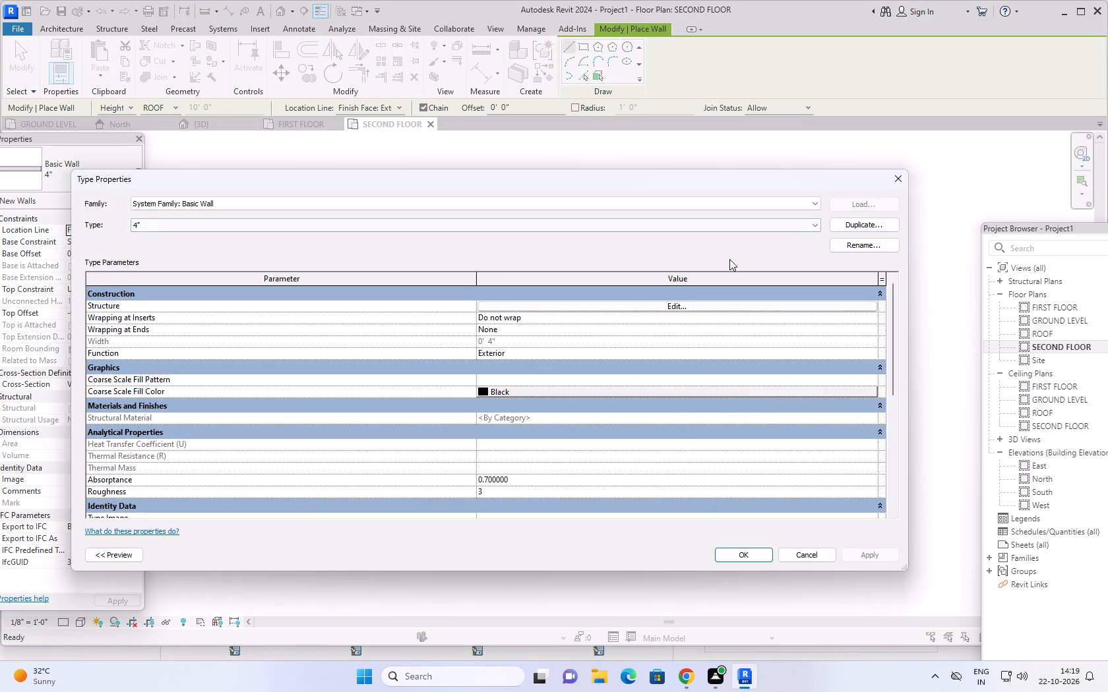
{"action": "left_click", "coordinate": [865, 224]}
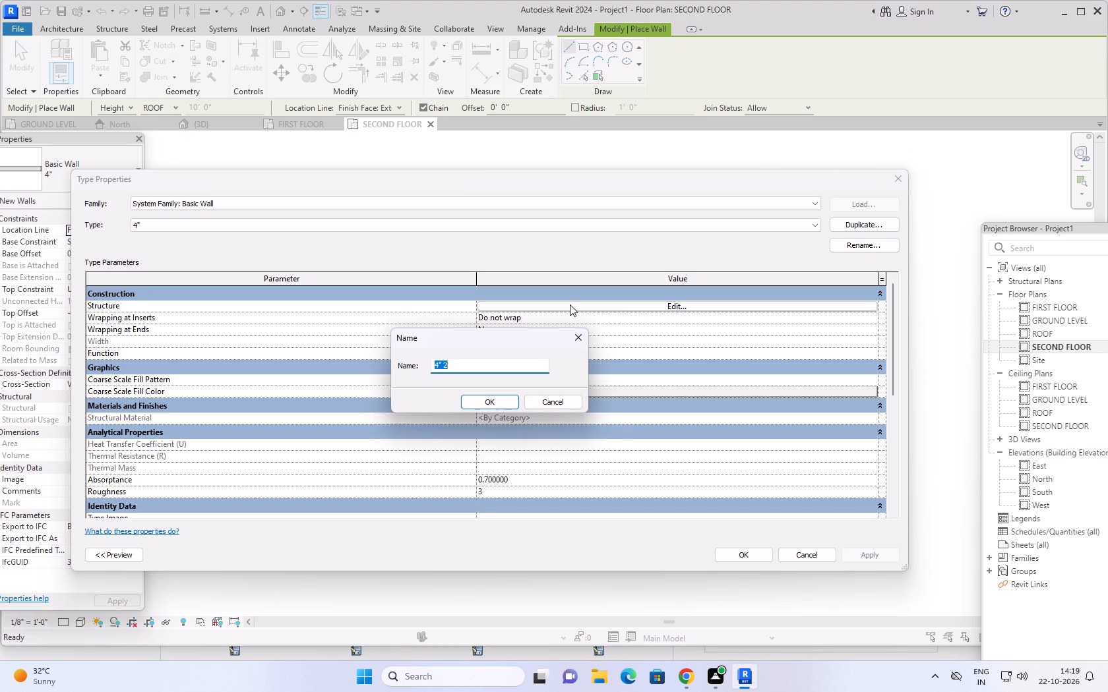
{"action": "type", "text": "6\""}
{"action": "scroll", "coordinate": [570, 304], "scroll_direction": "up", "scroll_amount": 1}
{"action": "left_click", "coordinate": [503, 399]}
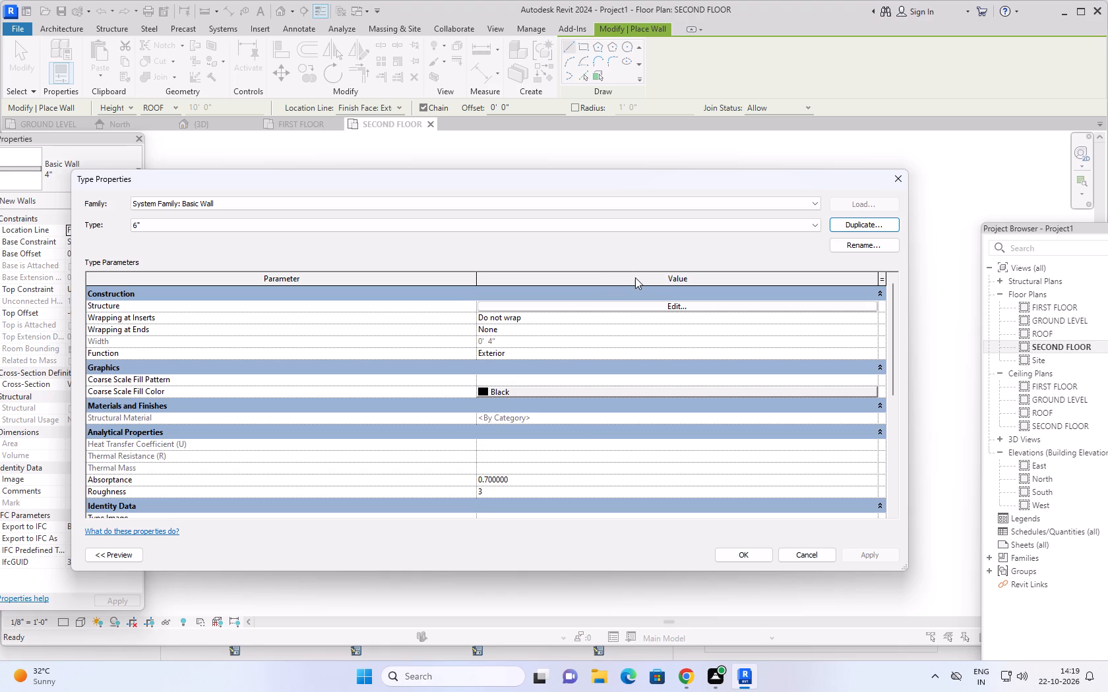
Set the structure layer thickness of the 6" wall type to 6" and apply the type for placing walls.
{"action": "left_click", "coordinate": [570, 308]}
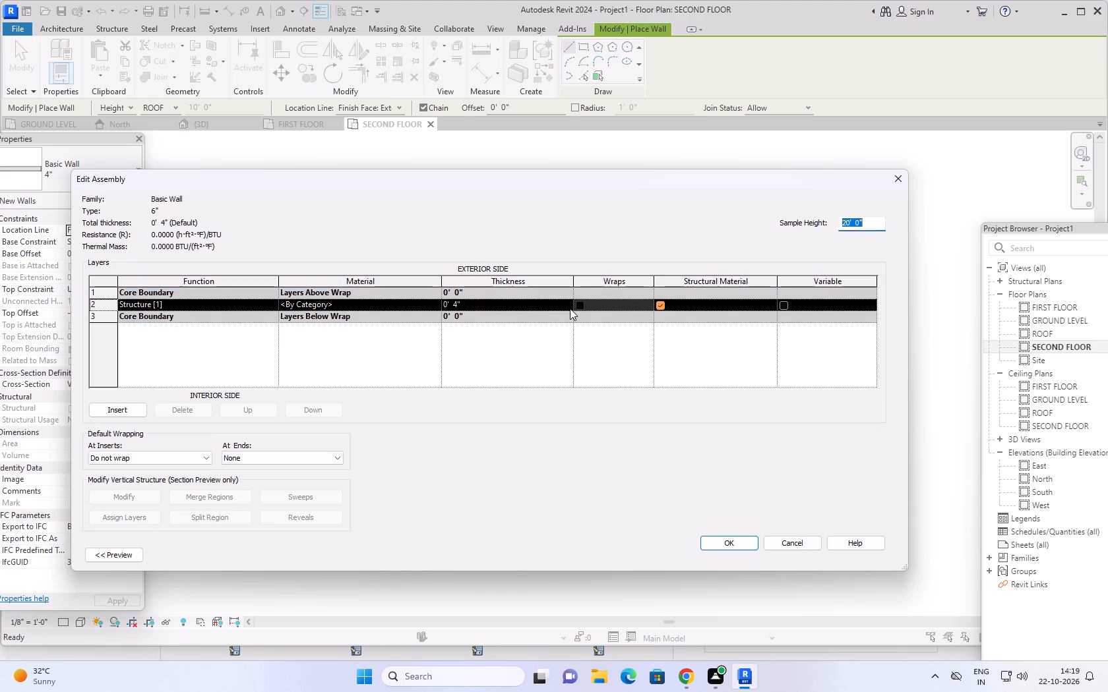
{"action": "left_click", "coordinate": [486, 307]}
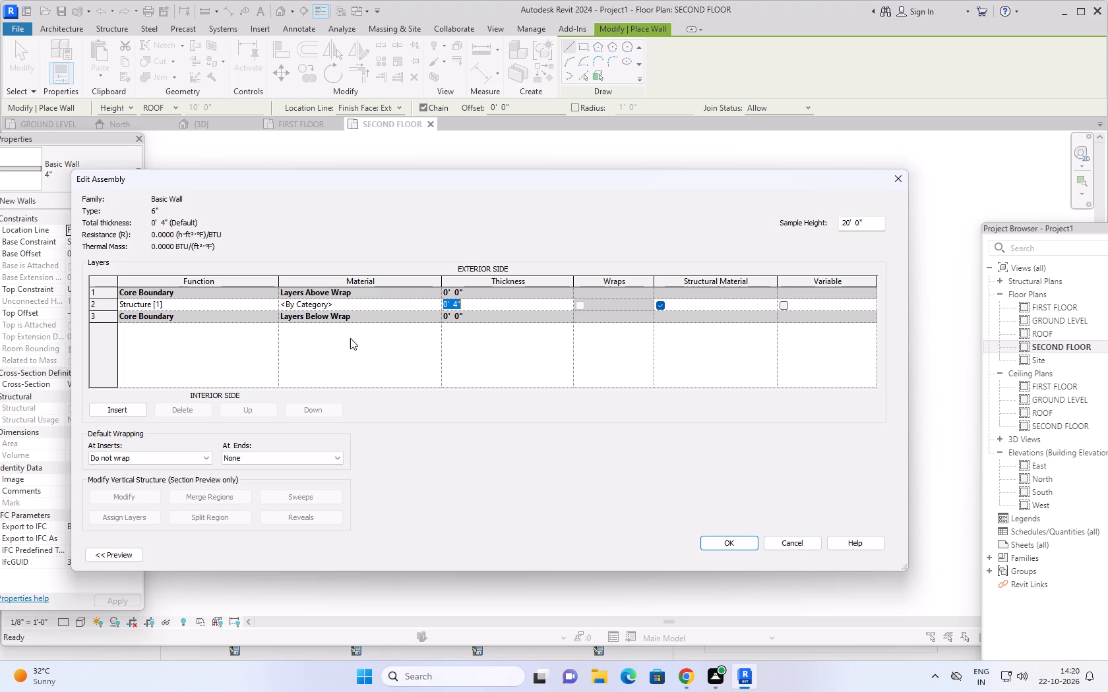
{"action": "scroll", "coordinate": [334, 382], "scroll_direction": "down", "scroll_amount": 1}
{"action": "left_click", "coordinate": [473, 303]}
{"action": "key", "text": "BackSpace"}
{"action": "key", "text": "BackSpace"}
{"action": "key", "text": "BackSpace"}
{"action": "key", "text": "BackSpace"}
{"action": "key", "text": "BackSpace"}
{"action": "key", "text": "BackSpace"}
{"action": "key", "text": "BackSpace"}
{"action": "key", "text": "BackSpace"}
{"action": "key", "text": "BackSpace"}
{"action": "key", "text": "BackSpace"}
{"action": "key", "text": "BackSpace"}
{"action": "key", "text": "BackSpace"}
{"action": "key", "text": "6"}
{"action": "key", "text": "shift+quotedbl"}
{"action": "left_click", "coordinate": [745, 540]}
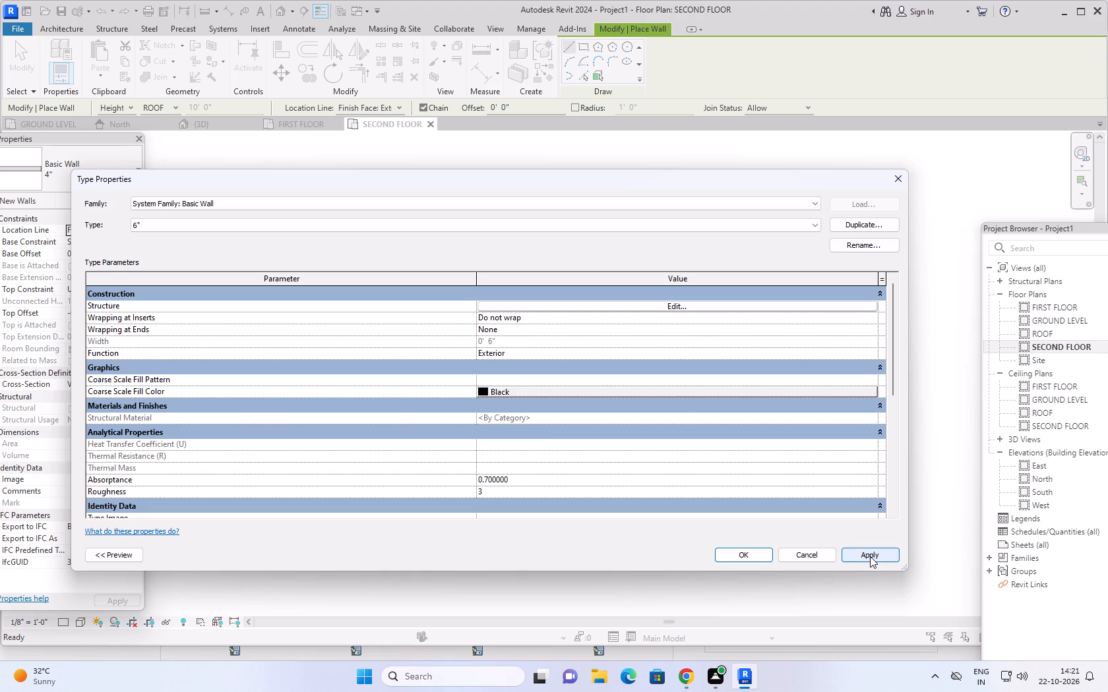
{"action": "left_click", "coordinate": [870, 556]}
{"action": "left_click", "coordinate": [749, 554]}
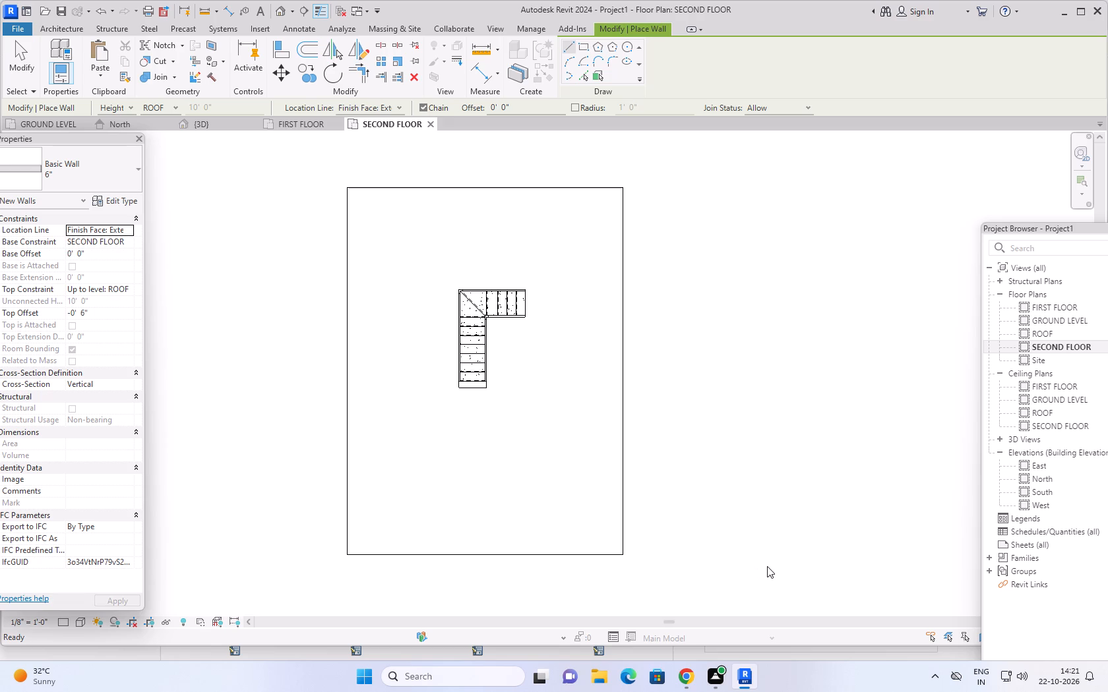
{"action": "scroll", "coordinate": [832, 302], "scroll_direction": "down", "scroll_amount": 1}
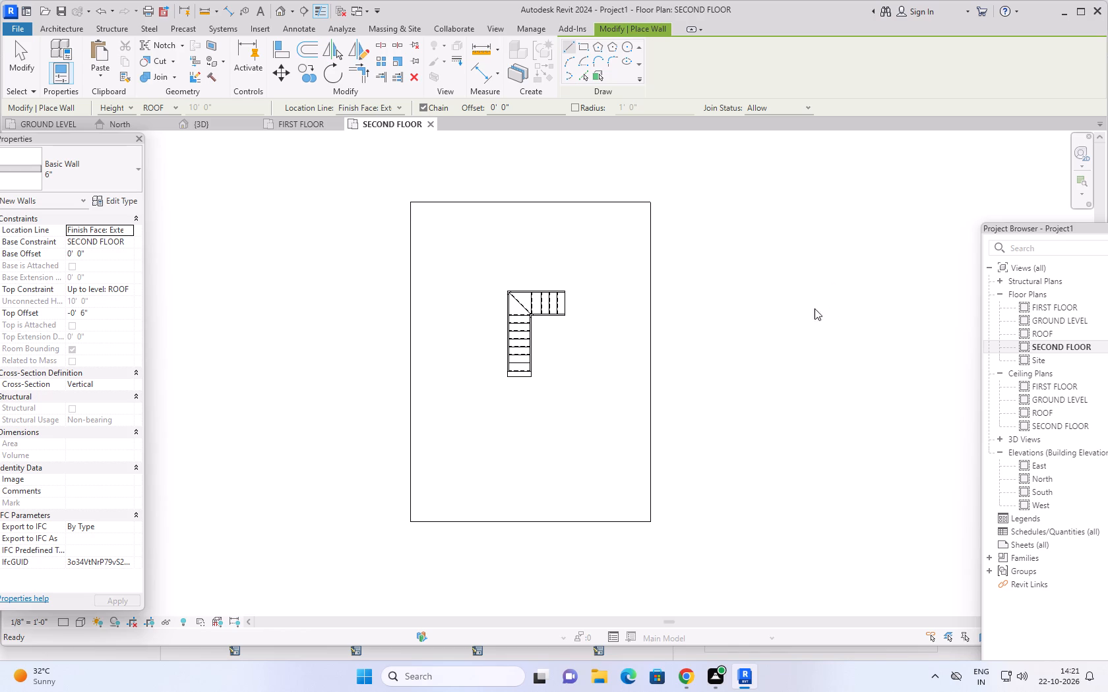
Compare the FIRST FLOOR plan's wall layout around the stair with the SECOND FLOOR plan.
{"action": "middle_click_drag", "start_coordinate": [762, 285], "coordinate": [776, 293]}
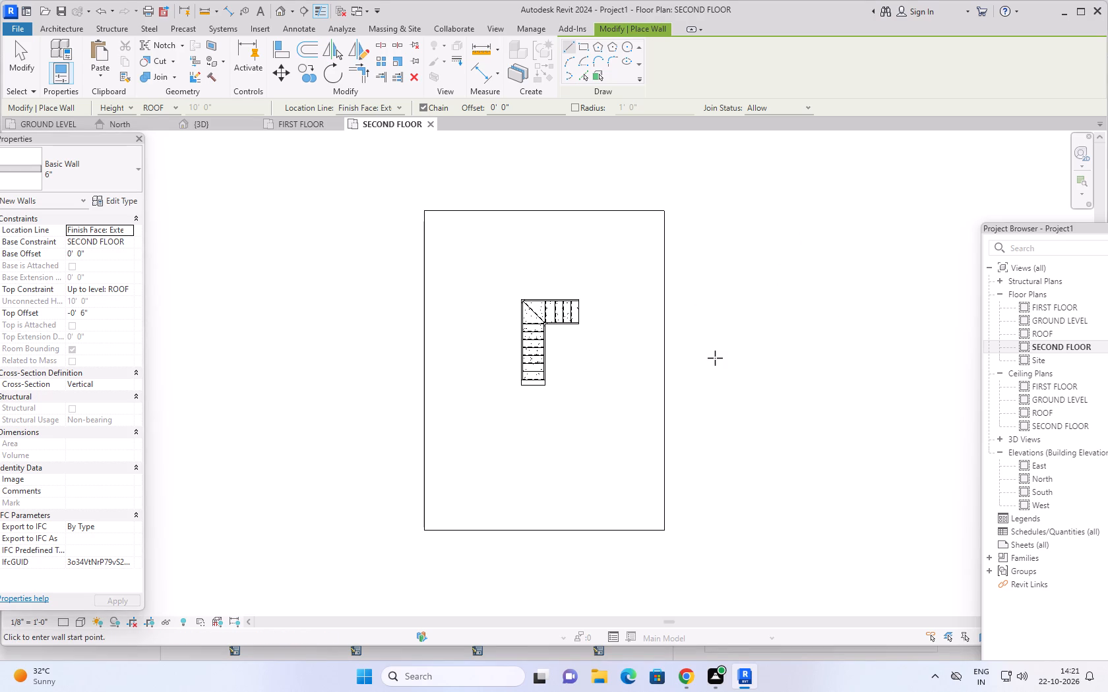
{"action": "left_click", "coordinate": [295, 123]}
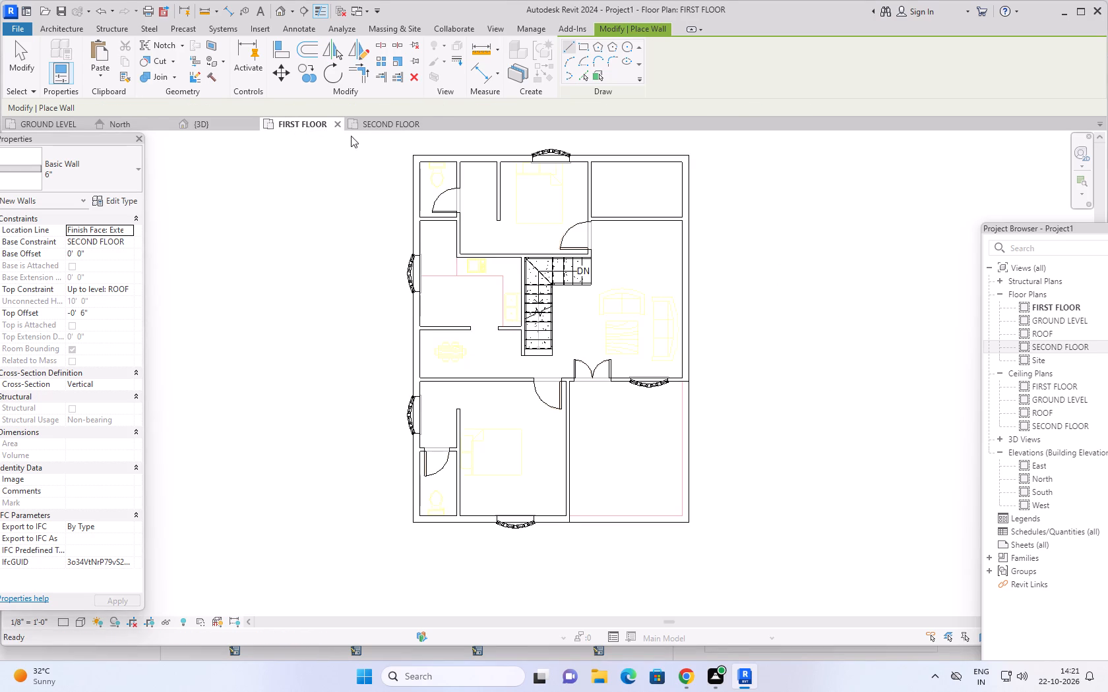
{"action": "left_click", "coordinate": [390, 125]}
{"action": "left_click", "coordinate": [389, 127]}
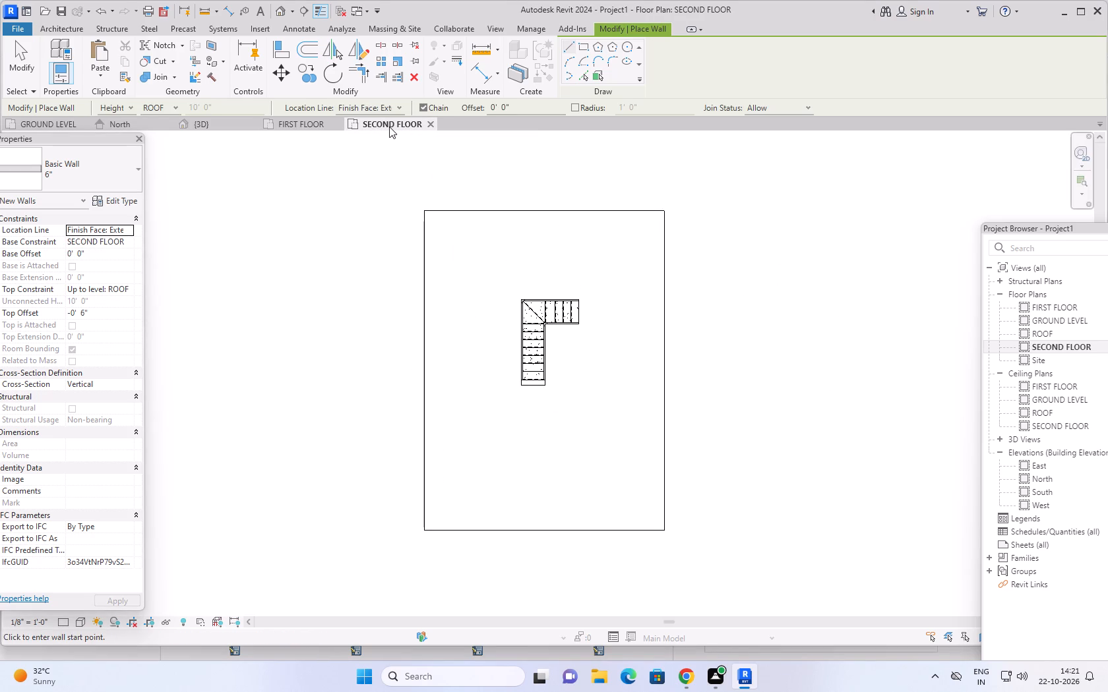
{"action": "left_click", "coordinate": [304, 125]}
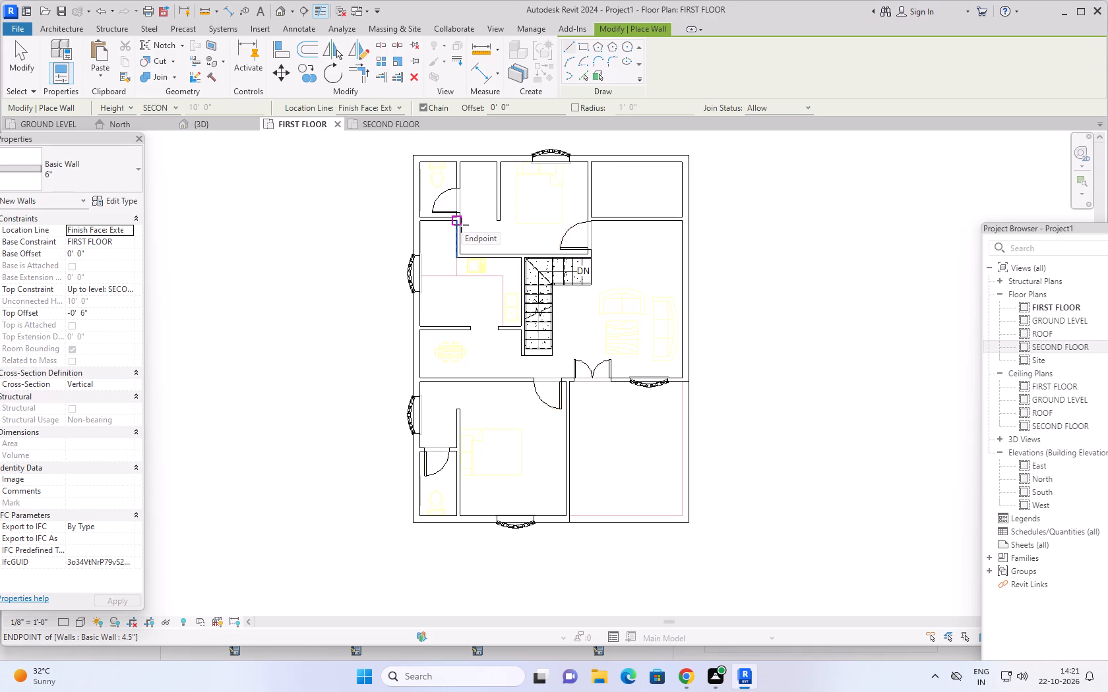
{"action": "left_click", "coordinate": [381, 123]}
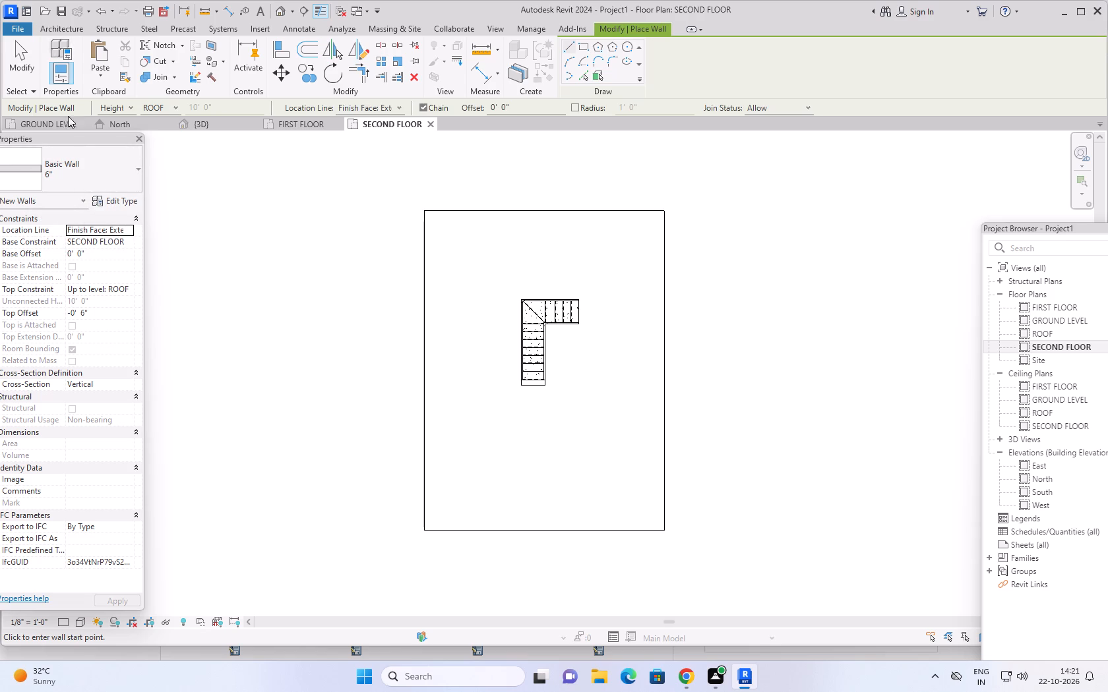
Choose the 9" basic wall type and draw a wall along the stair's upper edge in the SECOND FLOOR plan.
{"action": "left_click", "coordinate": [104, 179]}
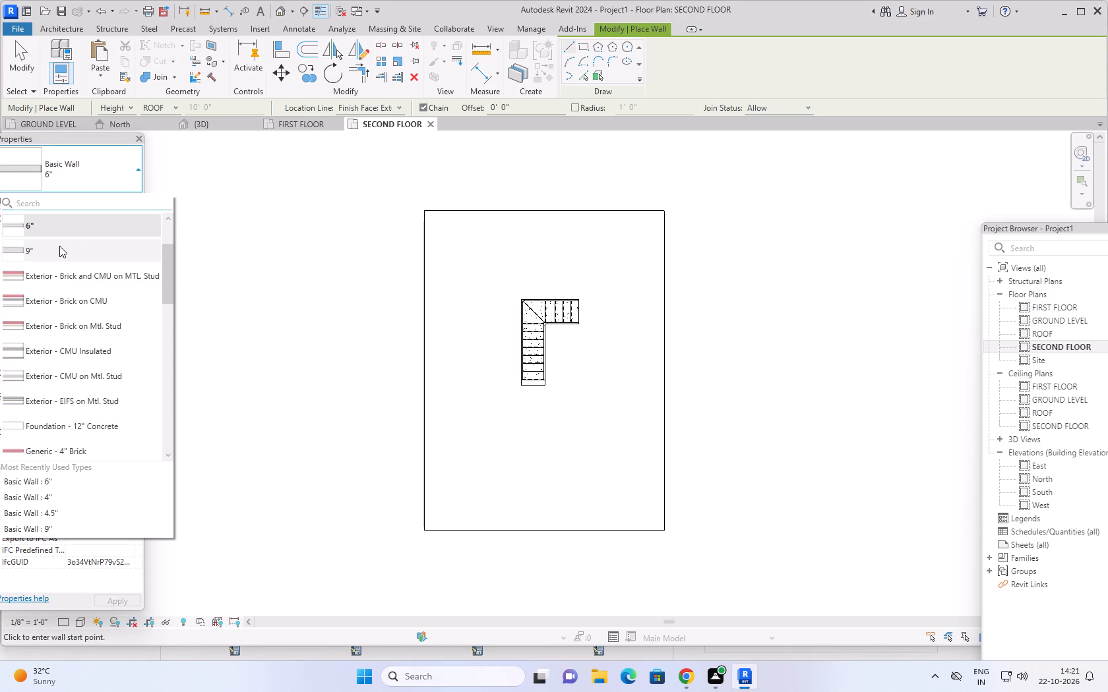
{"action": "left_click", "coordinate": [57, 252]}
{"action": "scroll", "coordinate": [605, 295], "scroll_direction": "up", "scroll_amount": 7}
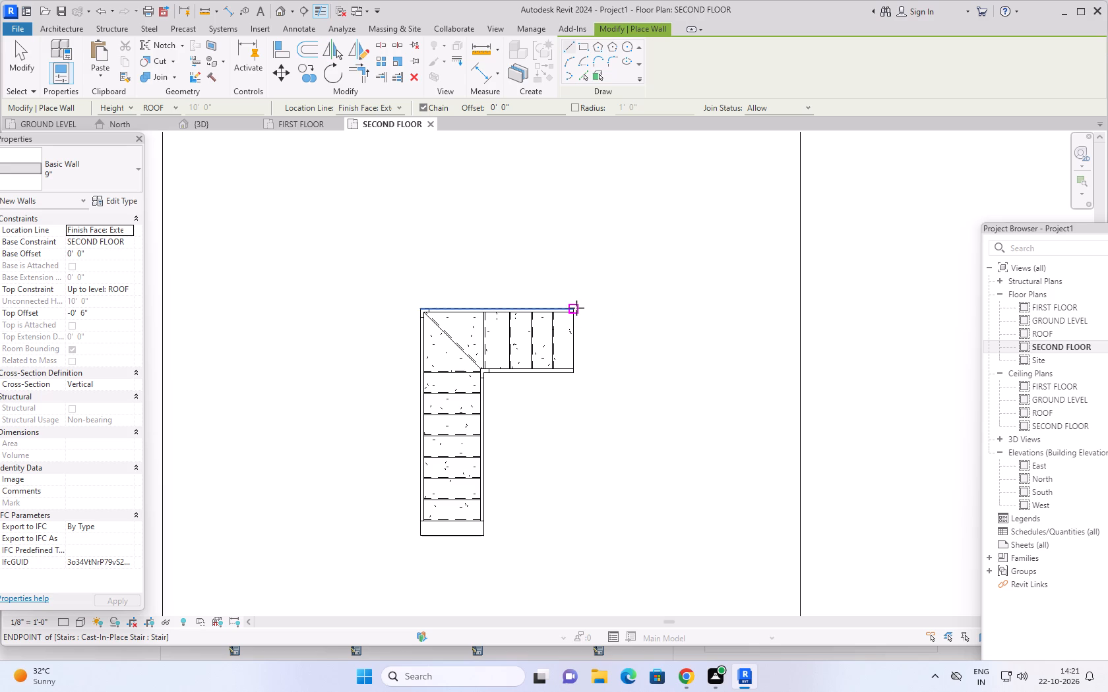
{"action": "left_click", "coordinate": [576, 308]}
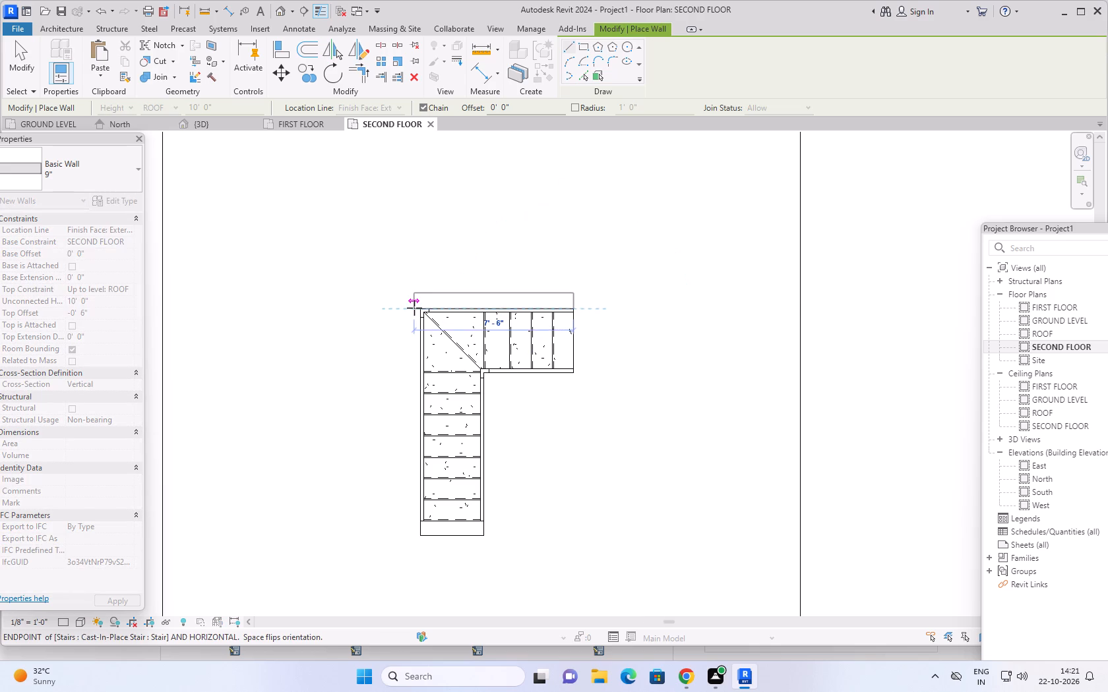
{"action": "left_click", "coordinate": [417, 308]}
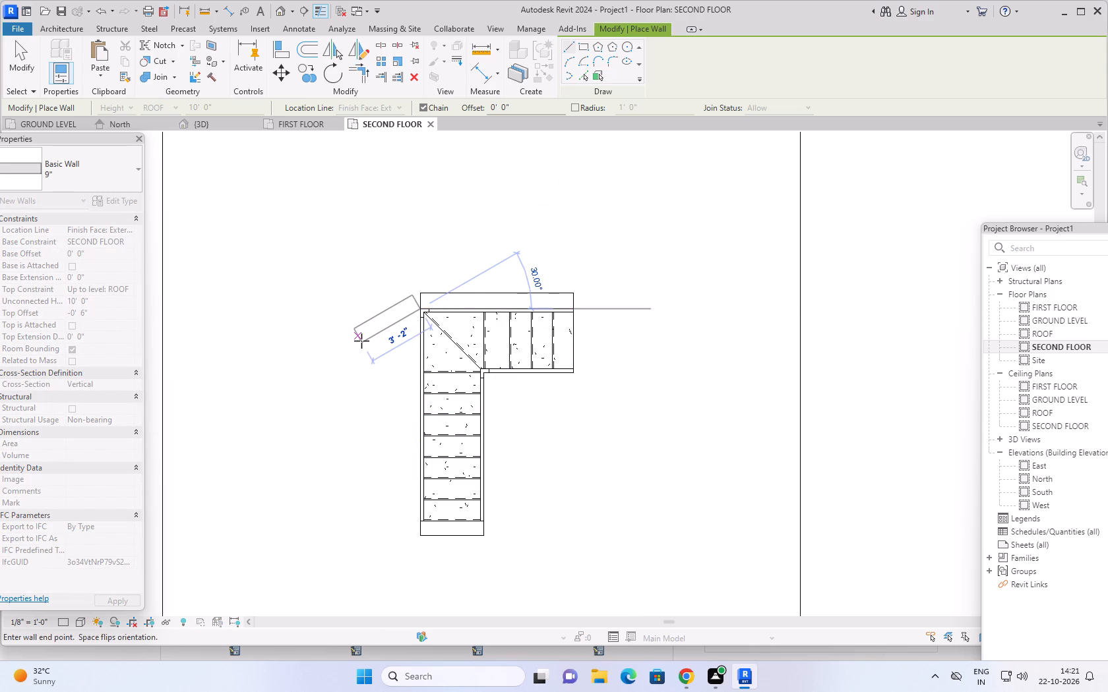
{"action": "key", "text": "Escape"}
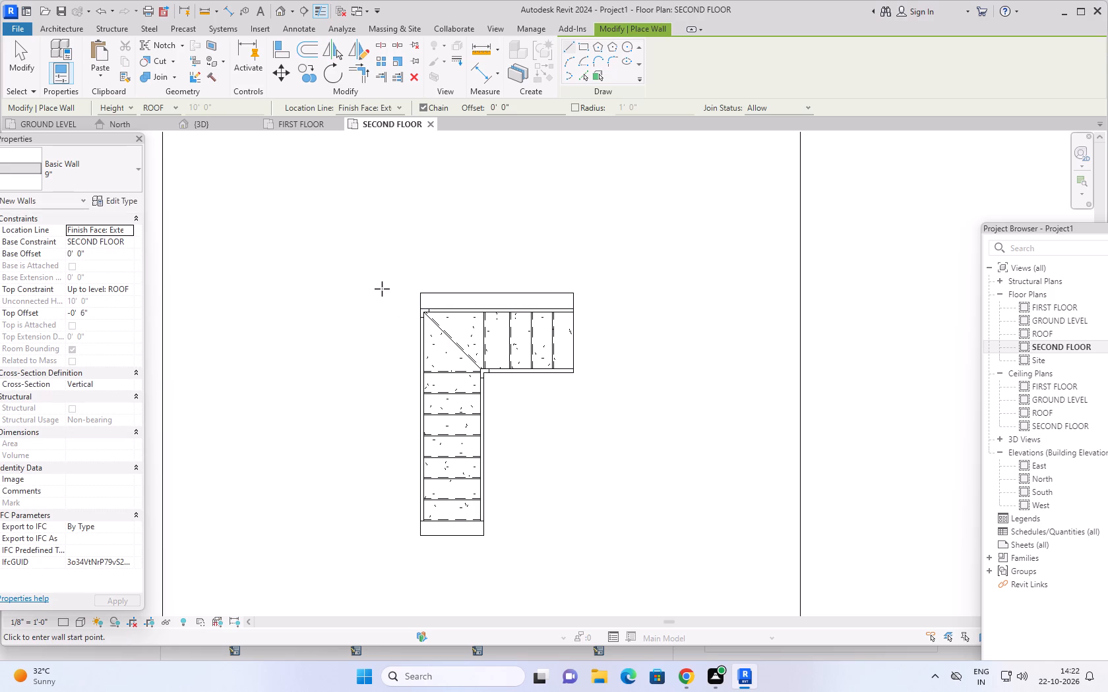
Draw the remaining three 9" walls to close a rectangle around the stair, with the long west wall about 11' 5".
{"action": "left_click", "coordinate": [421, 293]}
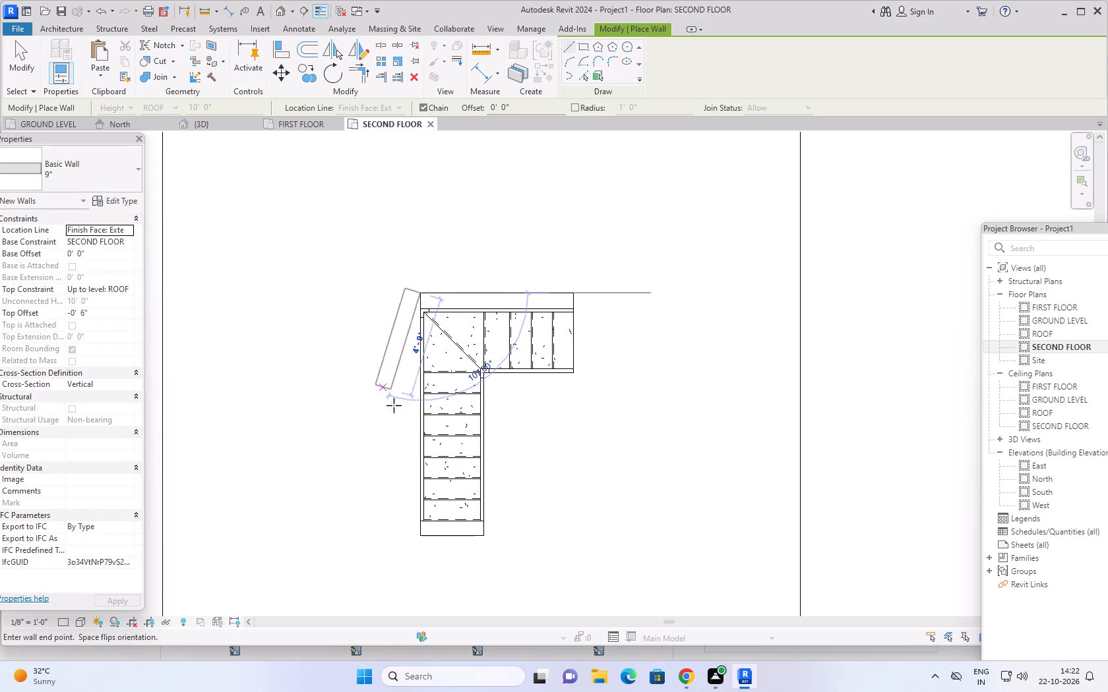
{"action": "left_click", "coordinate": [423, 537]}
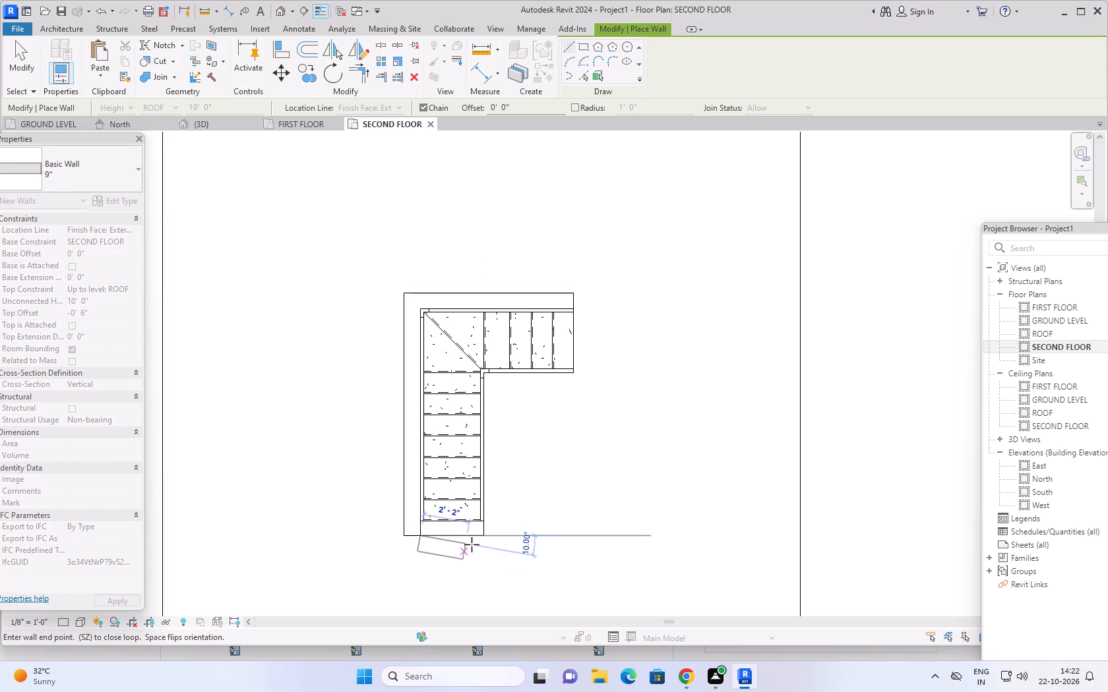
{"action": "left_click", "coordinate": [577, 530]}
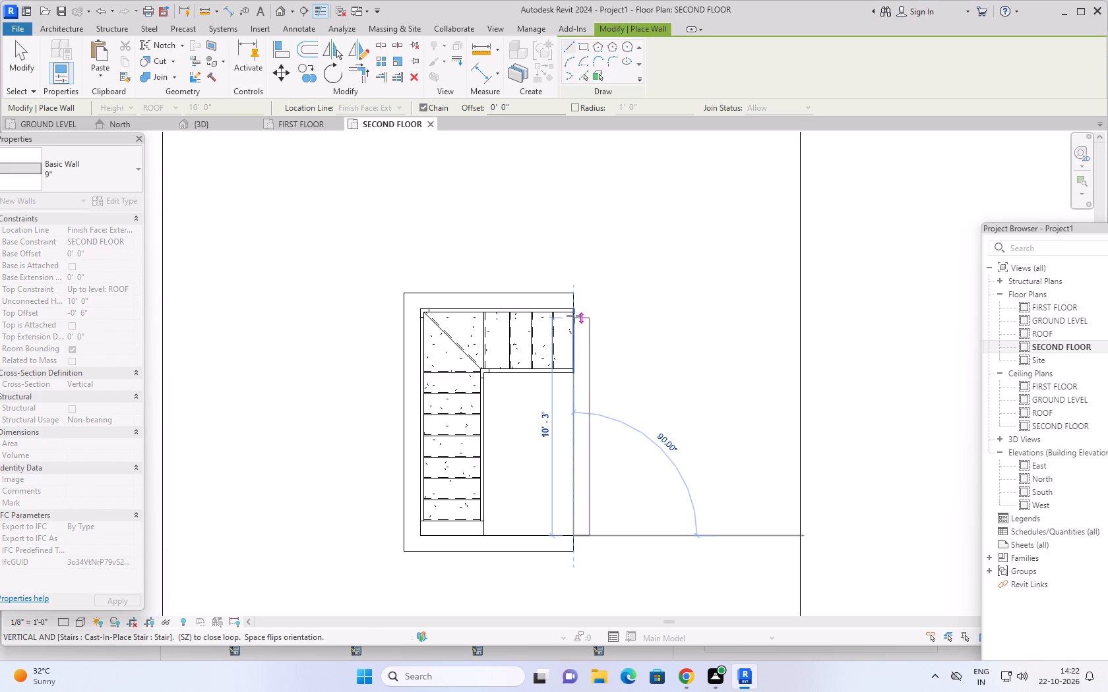
{"action": "left_click", "coordinate": [574, 295]}
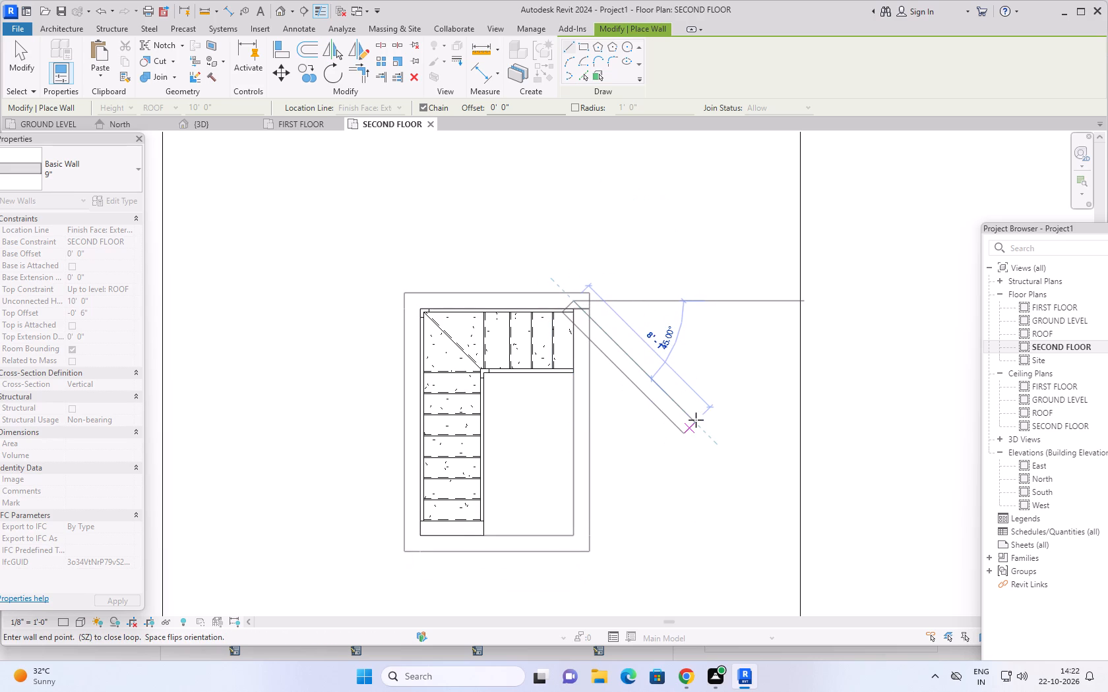
{"action": "key", "text": "Escape"}
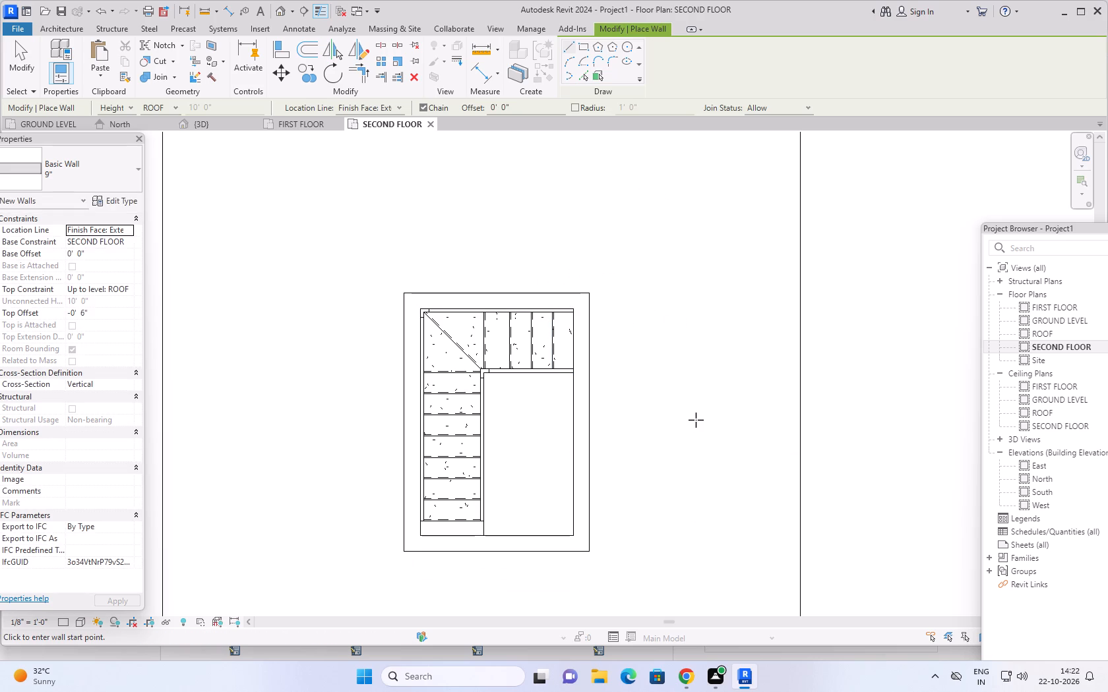
Examine the new stair enclosure walls above the top slab from several angles in the 3D view.
{"action": "scroll", "coordinate": [656, 250], "scroll_direction": "down", "scroll_amount": 1}
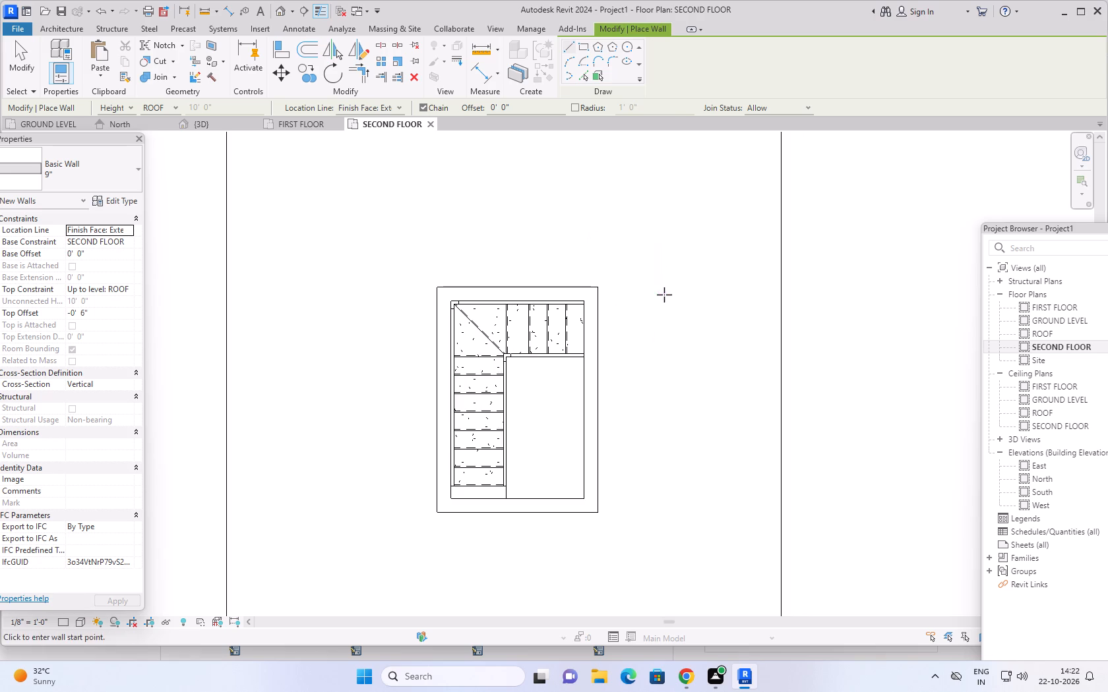
{"action": "middle_click_drag", "start_coordinate": [664, 295], "coordinate": [664, 303]}
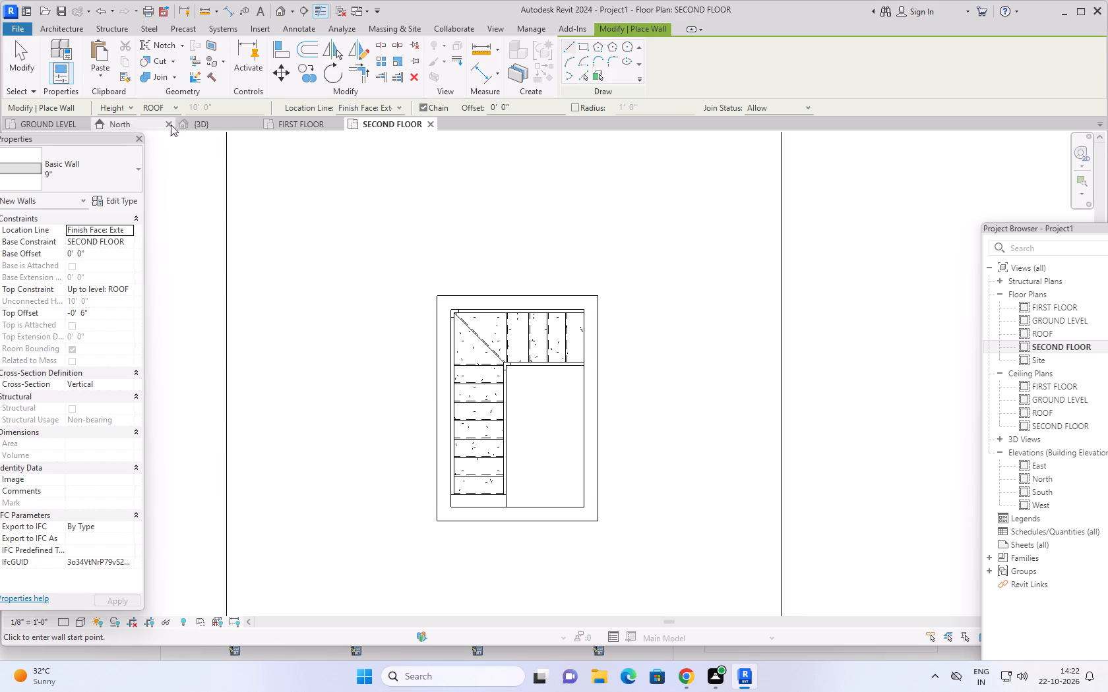
{"action": "left_click", "coordinate": [212, 119]}
{"action": "scroll", "coordinate": [584, 304], "scroll_direction": "down", "scroll_amount": 2}
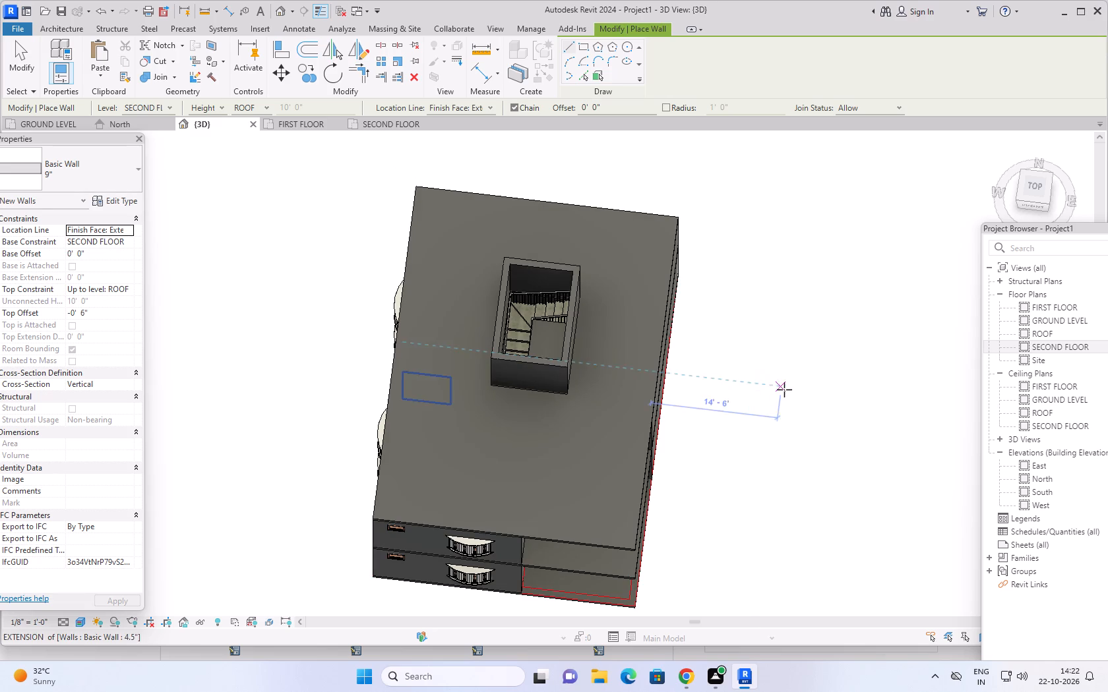
{"action": "middle_click_drag", "start_coordinate": [785, 417], "coordinate": [682, 213], "text": "shift"}
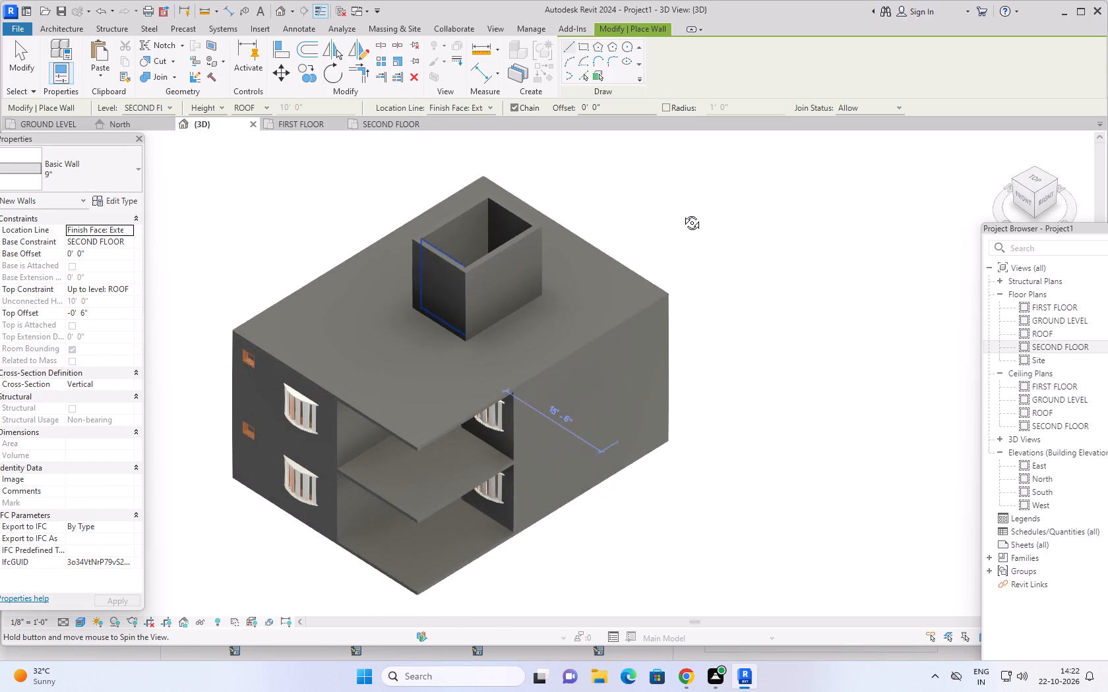
{"action": "middle_click_drag", "start_coordinate": [682, 213], "coordinate": [720, 196], "text": "shift"}
{"action": "scroll", "coordinate": [732, 299], "scroll_direction": "up", "scroll_amount": 1}
{"action": "middle_click_drag", "start_coordinate": [732, 299], "coordinate": [796, 258]}
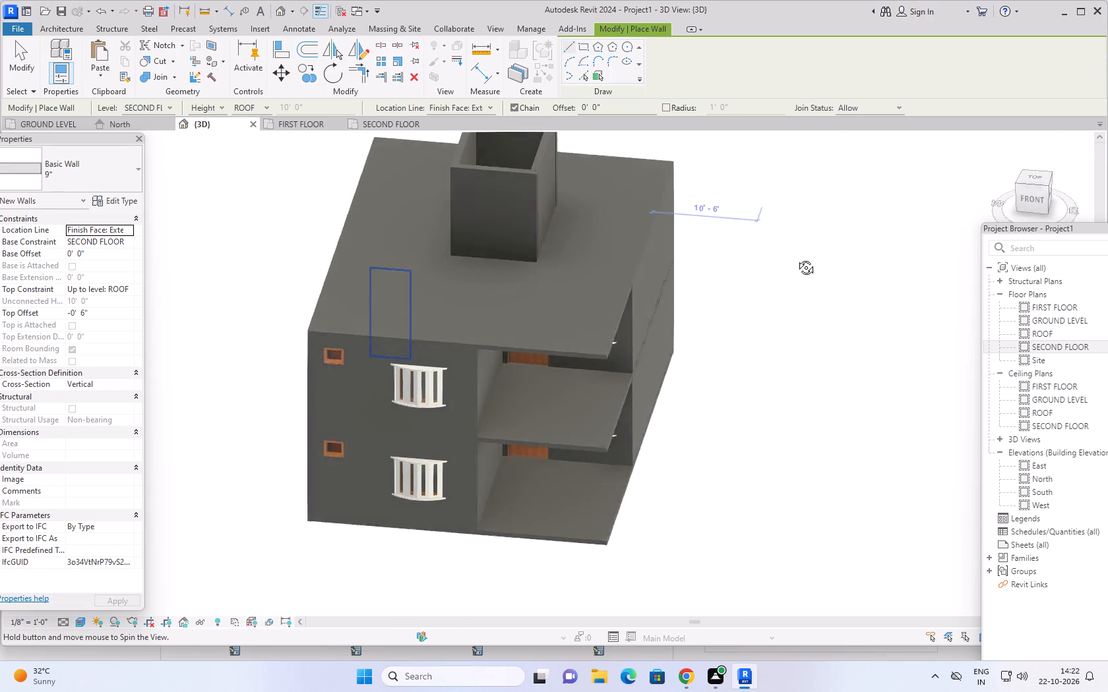
{"action": "middle_click_drag", "start_coordinate": [796, 258], "coordinate": [698, 297]}
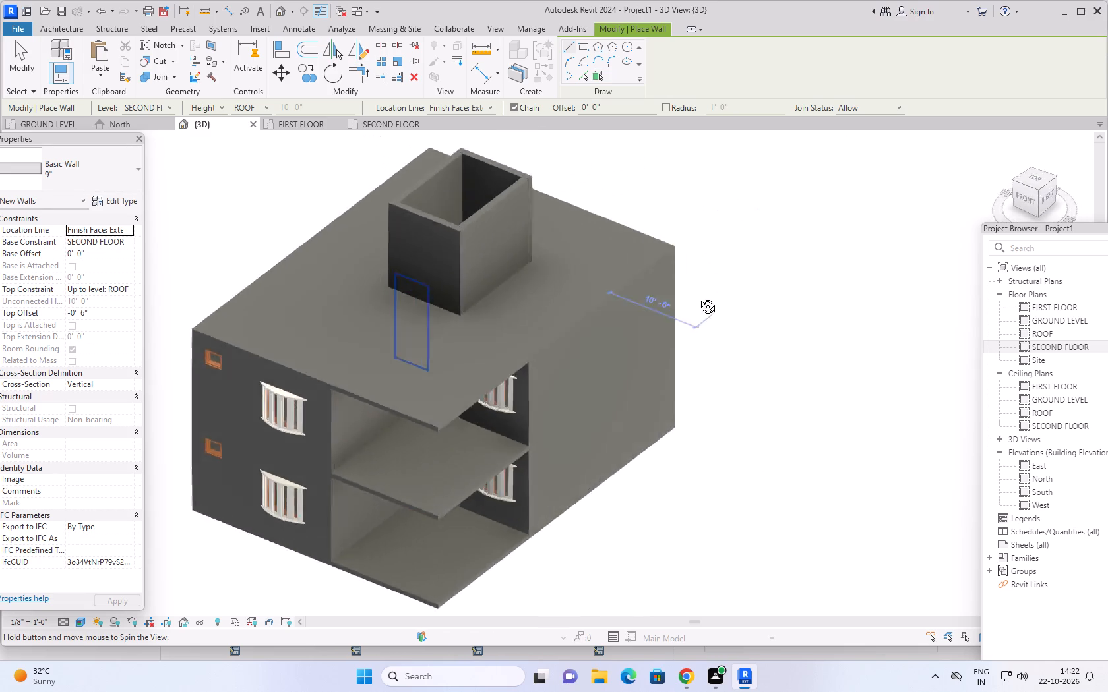
{"action": "middle_click_drag", "start_coordinate": [698, 297], "coordinate": [311, 413]}
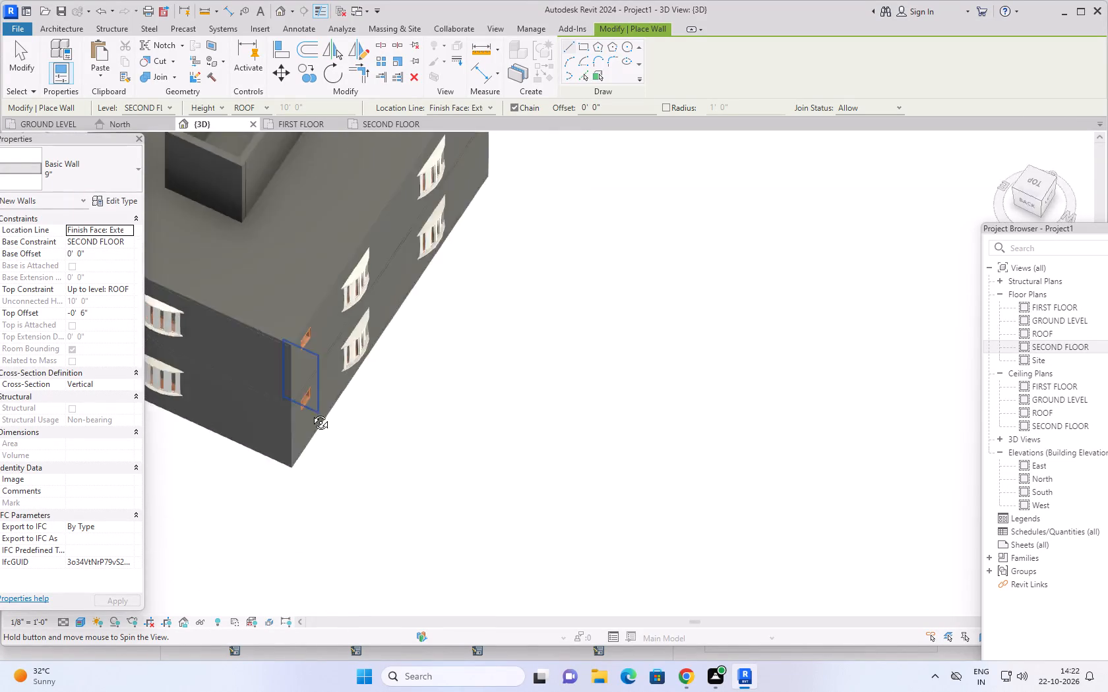
{"action": "middle_click_drag", "start_coordinate": [311, 413], "coordinate": [743, 278]}
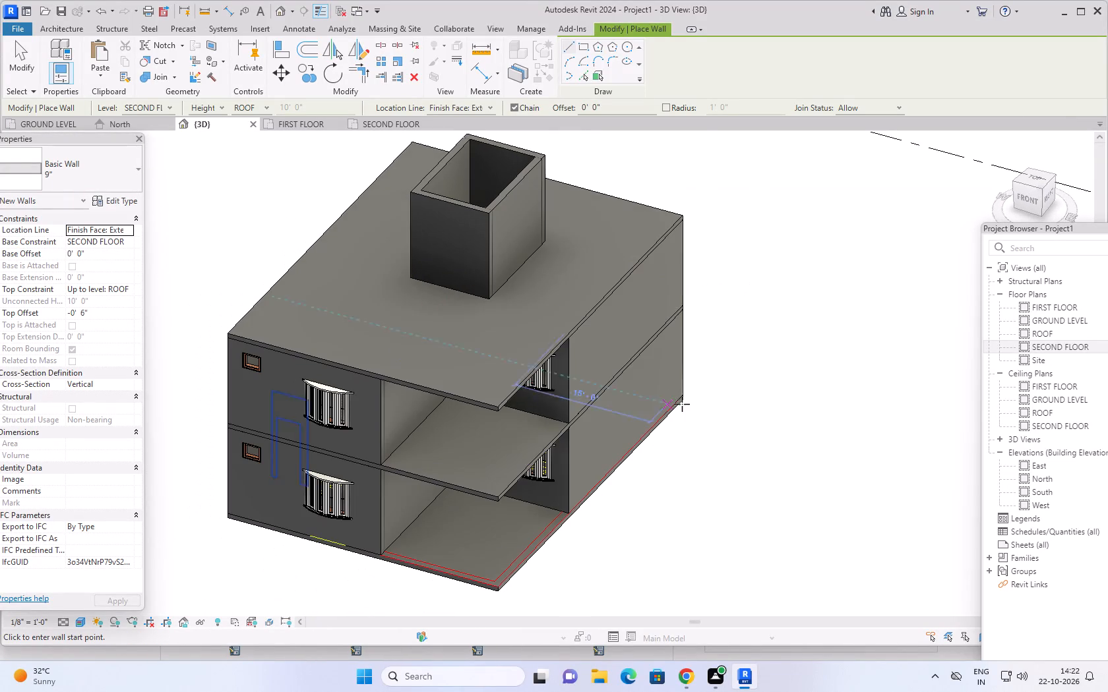
{"action": "middle_click_drag", "start_coordinate": [743, 440], "coordinate": [722, 394]}
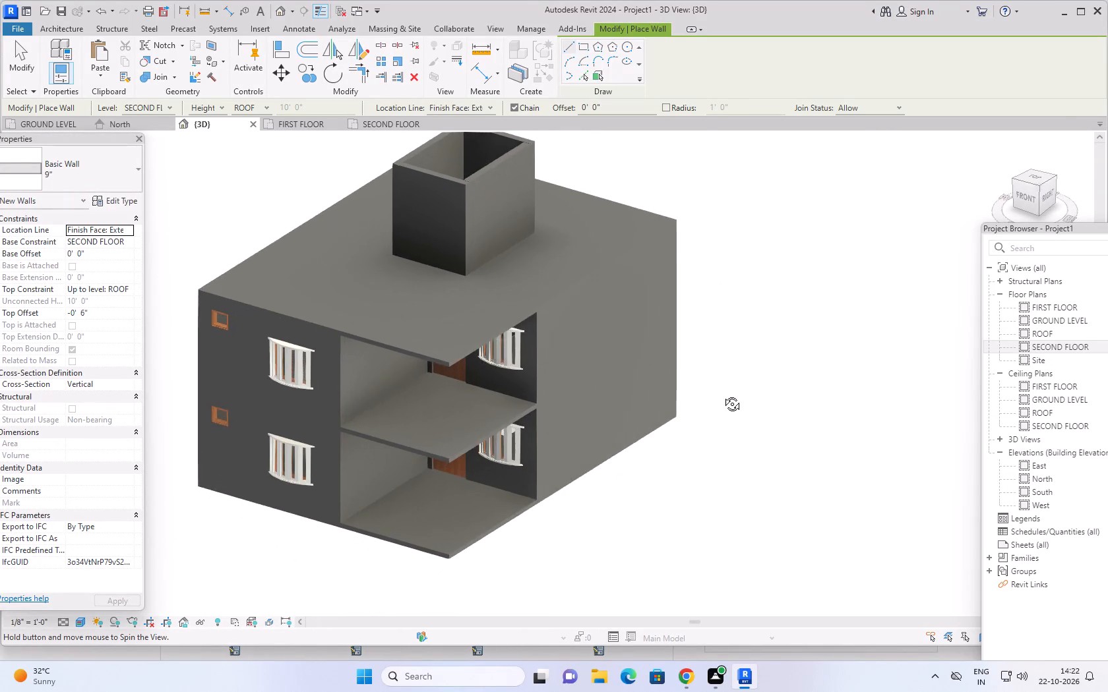
{"action": "middle_click_drag", "start_coordinate": [722, 394], "coordinate": [698, 394]}
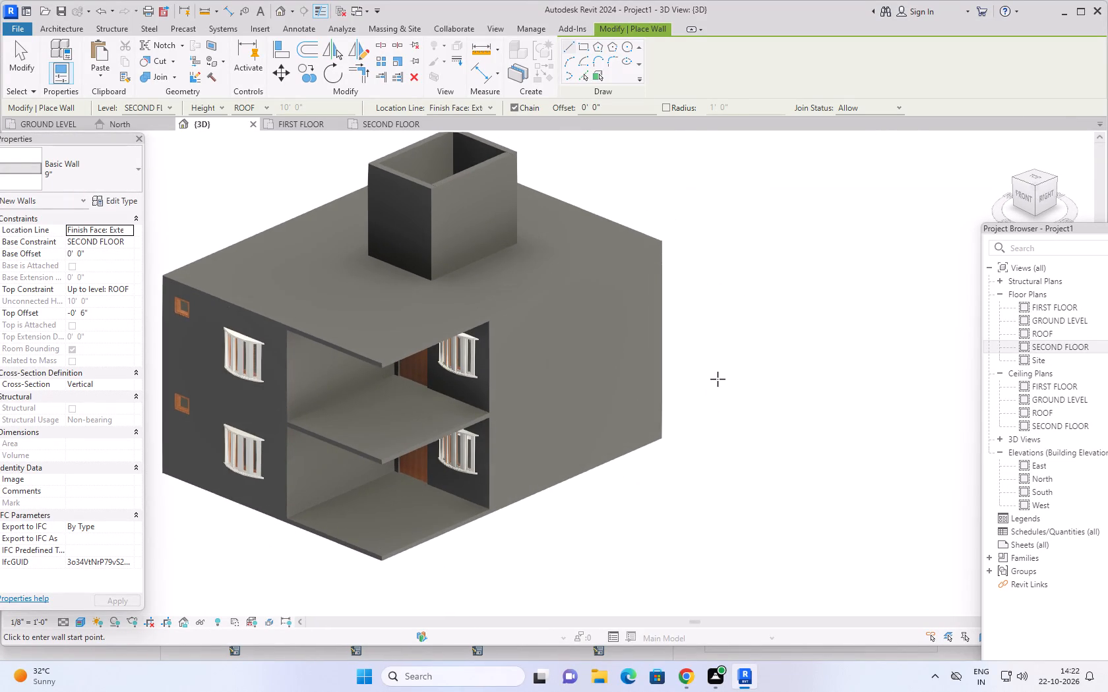
{"action": "middle_click_drag", "start_coordinate": [734, 336], "coordinate": [824, 383]}
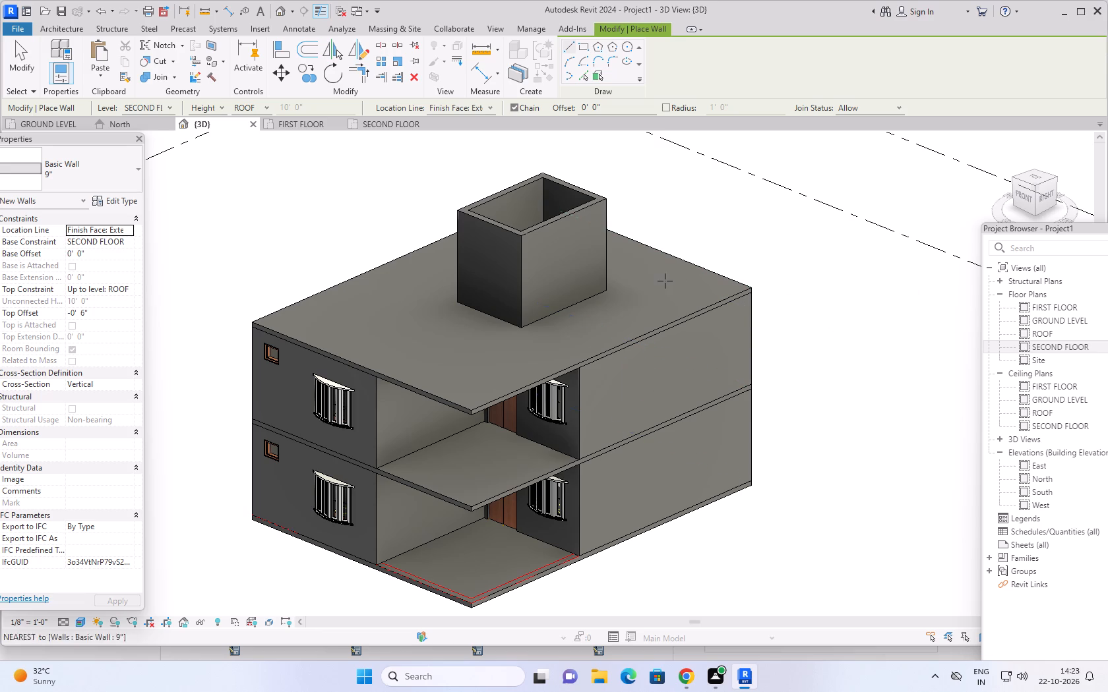
Open the ROOF floor plan and inspect what it shows.
{"action": "left_click", "coordinate": [1041, 330]}
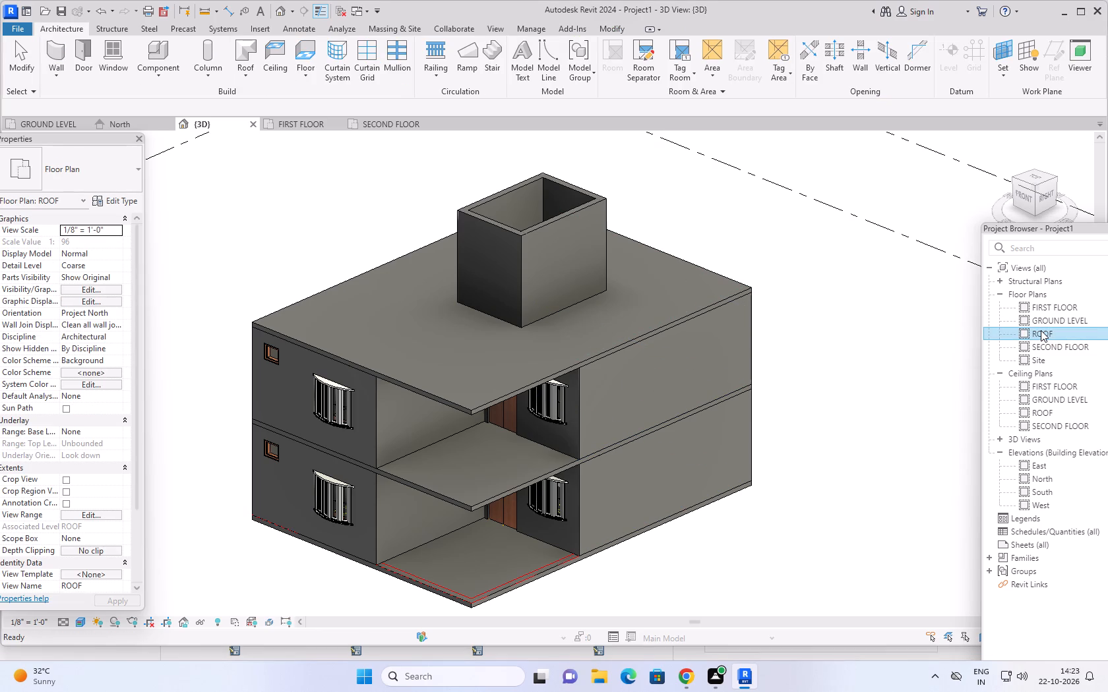
{"action": "double_click", "coordinate": [1041, 330]}
{"action": "scroll", "coordinate": [524, 314], "scroll_direction": "up", "scroll_amount": 5}
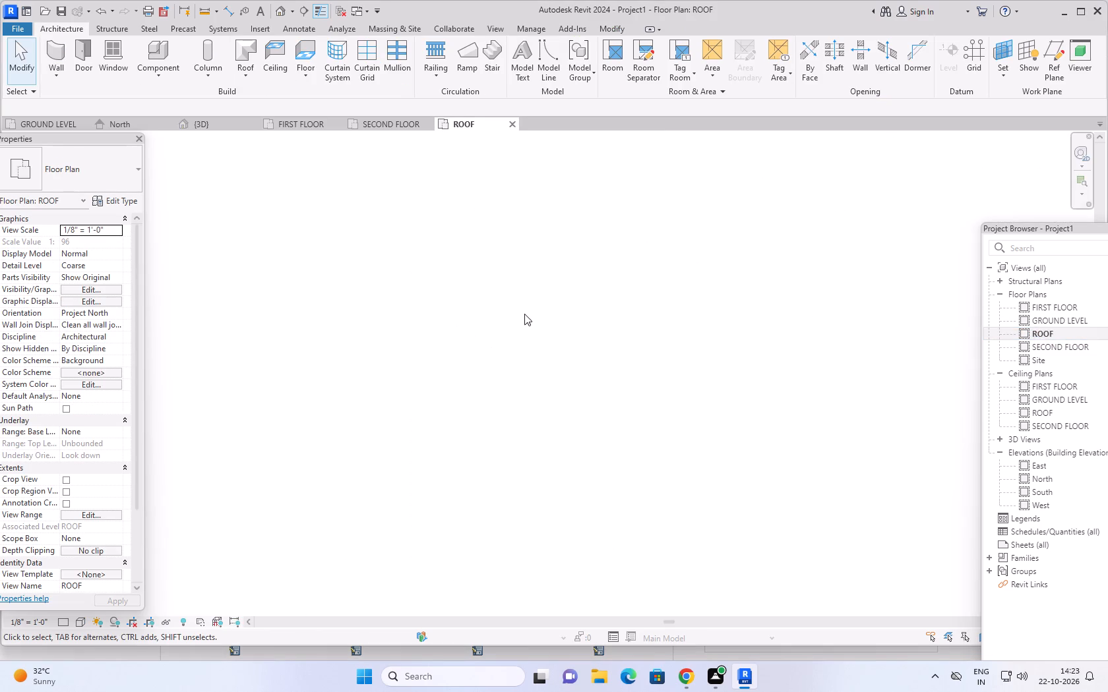
{"action": "scroll", "coordinate": [558, 319], "scroll_direction": "down", "scroll_amount": 9}
{"action": "scroll", "coordinate": [563, 327], "scroll_direction": "up", "scroll_amount": 1}
Change the four stair enclosure walls in the SECOND FLOOR plan to the 6" basic wall type.
{"action": "double_click", "coordinate": [1051, 350]}
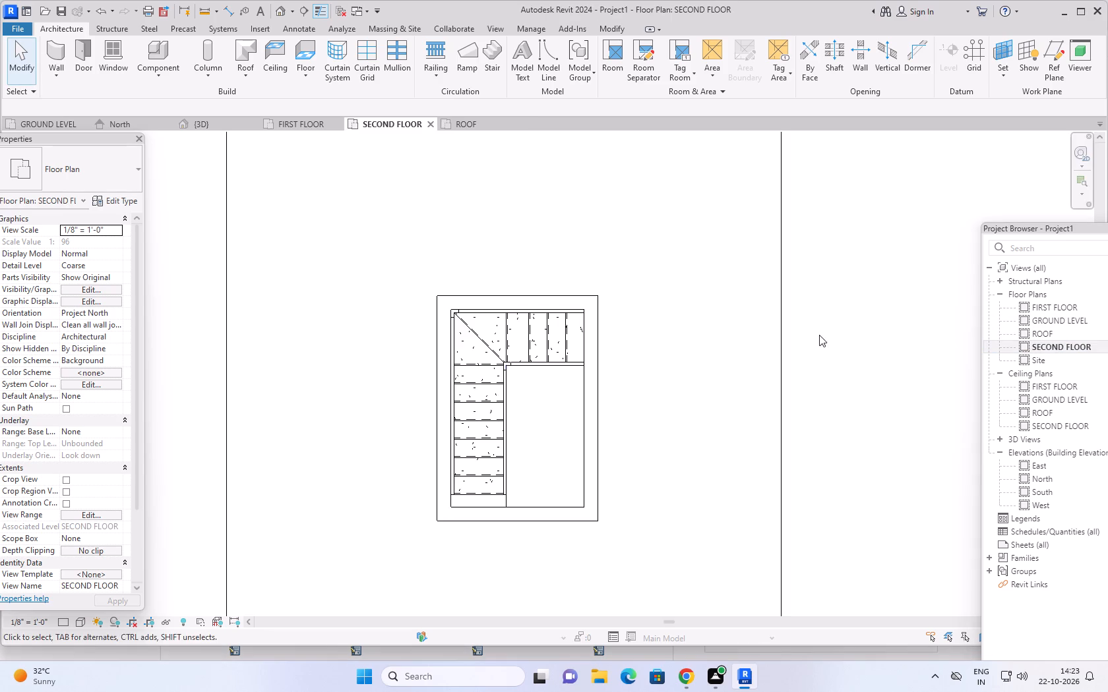
{"action": "left_click", "coordinate": [587, 412]}
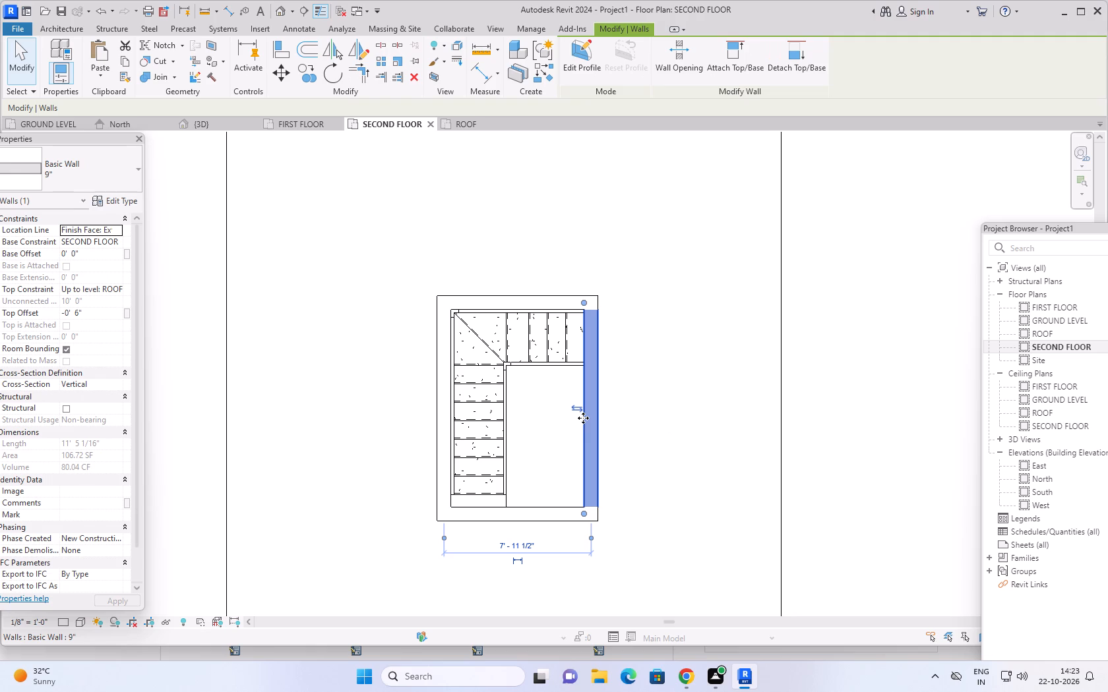
{"action": "left_click", "coordinate": [547, 511], "text": "ctrl"}
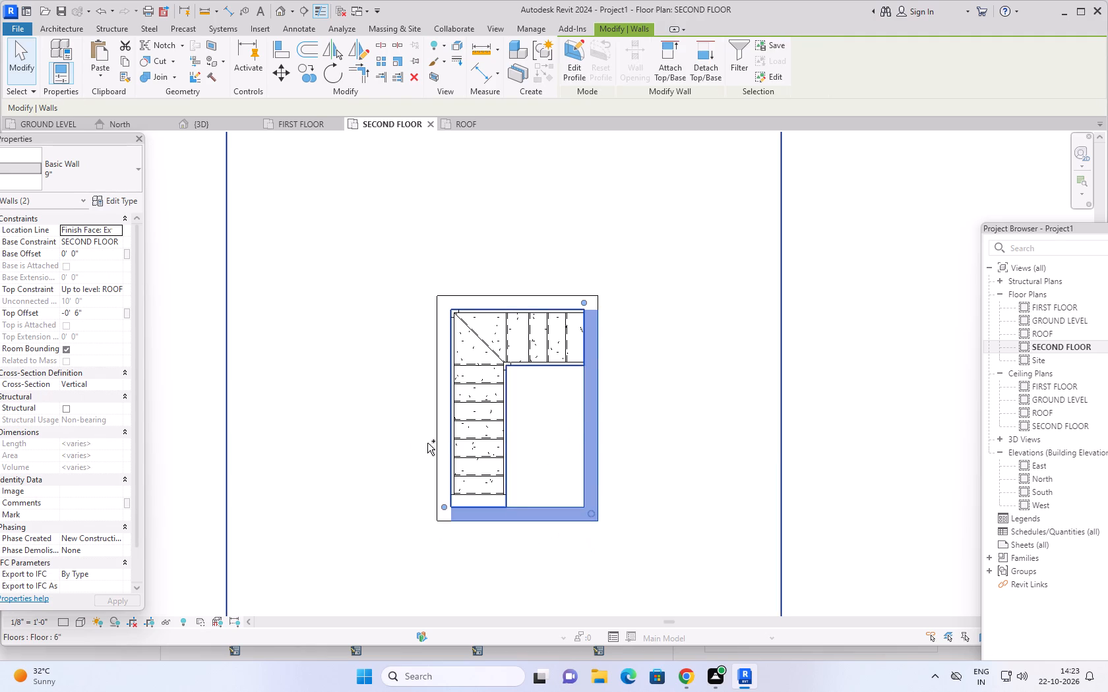
{"action": "left_click", "coordinate": [438, 443], "text": "ctrl"}
{"action": "left_click", "coordinate": [501, 305], "text": "ctrl"}
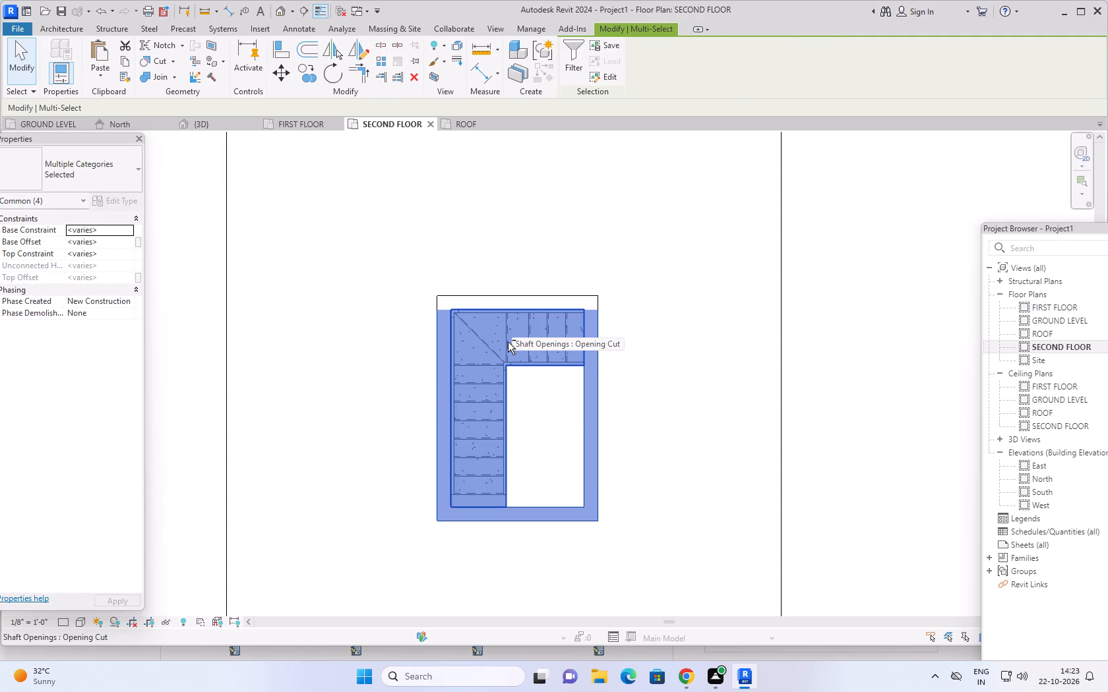
{"action": "left_click", "coordinate": [508, 342], "text": "shift"}
{"action": "left_click", "coordinate": [517, 301], "text": "ctrl"}
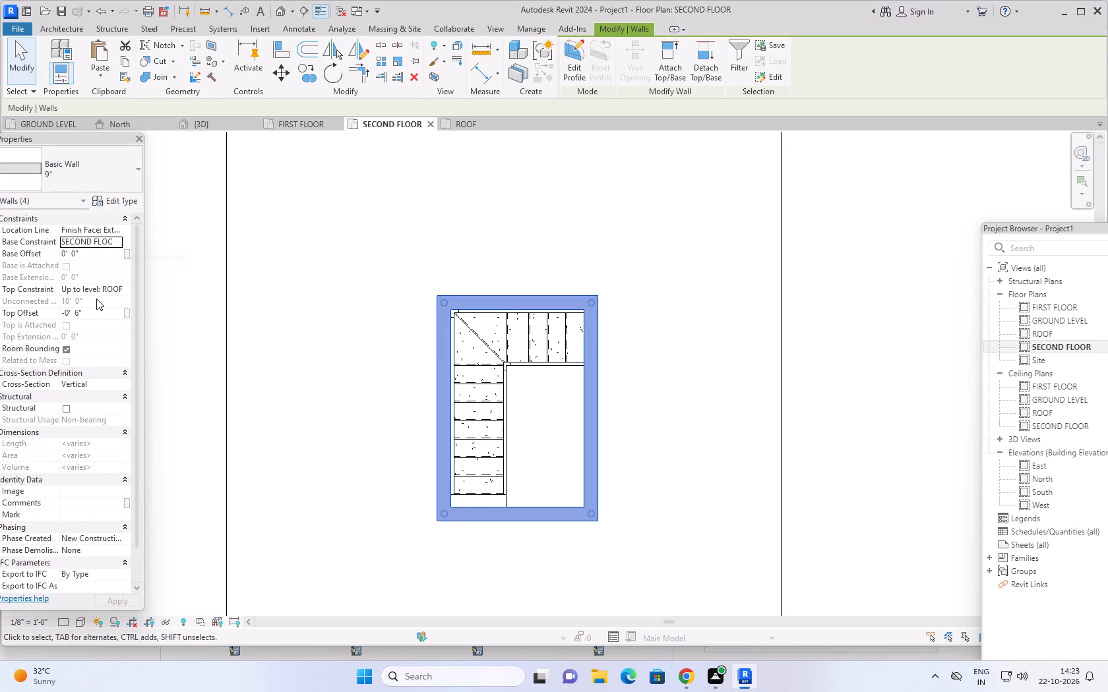
{"action": "left_click", "coordinate": [100, 176]}
{"action": "scroll", "coordinate": [75, 245], "scroll_direction": "up", "scroll_amount": 1}
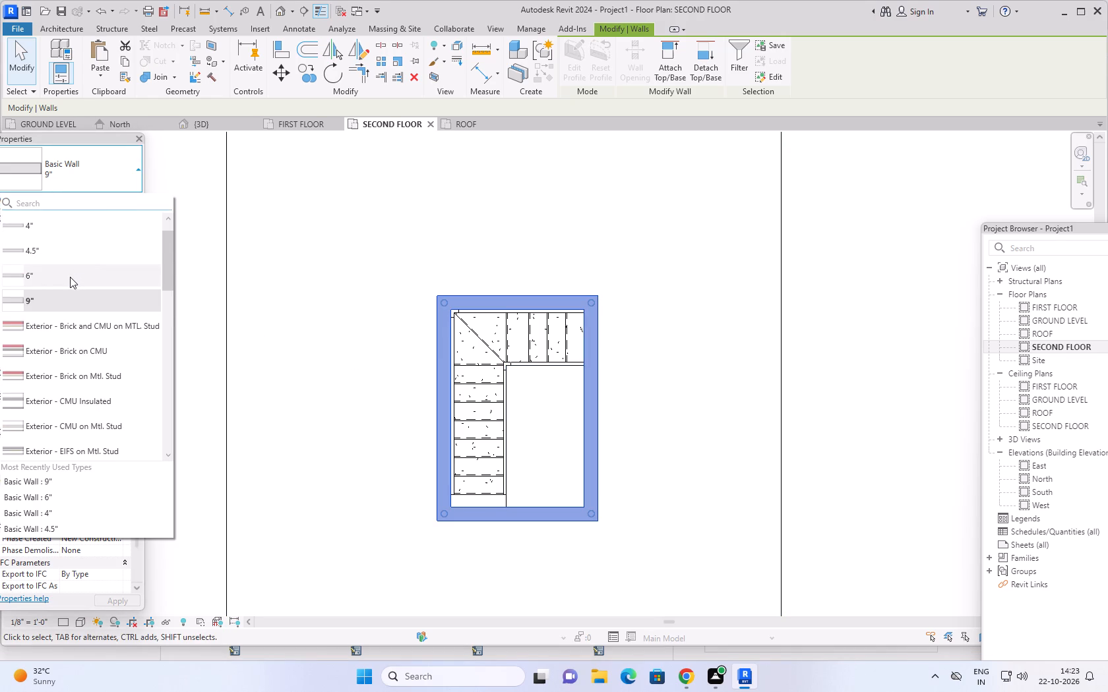
{"action": "left_click", "coordinate": [70, 277]}
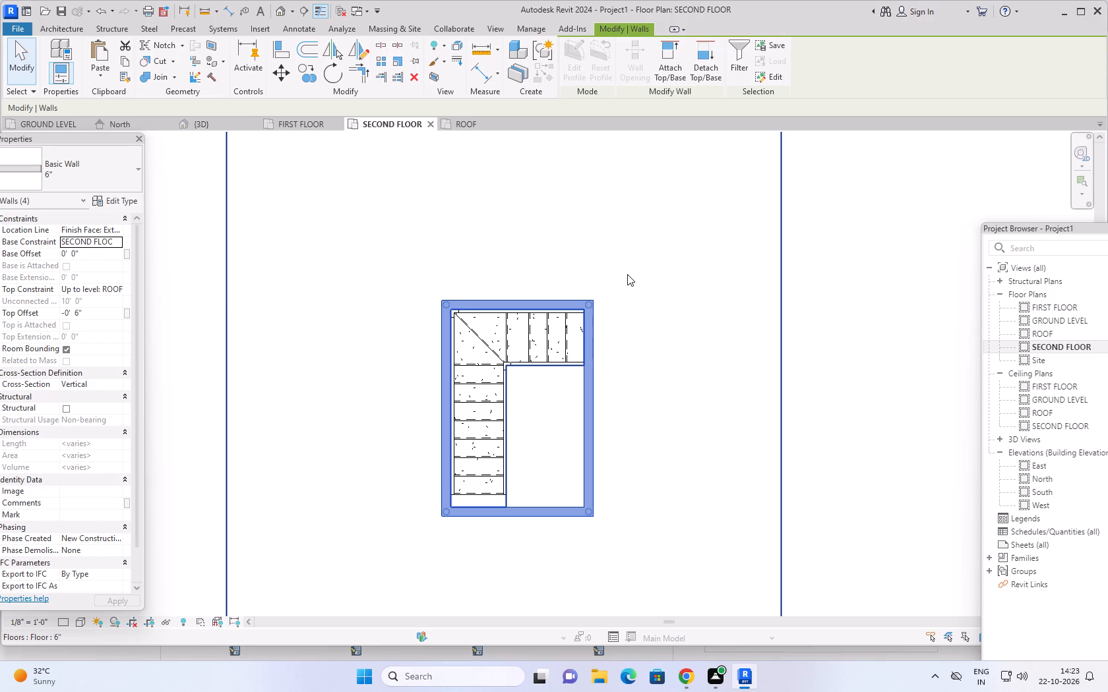
{"action": "left_click", "coordinate": [637, 306]}
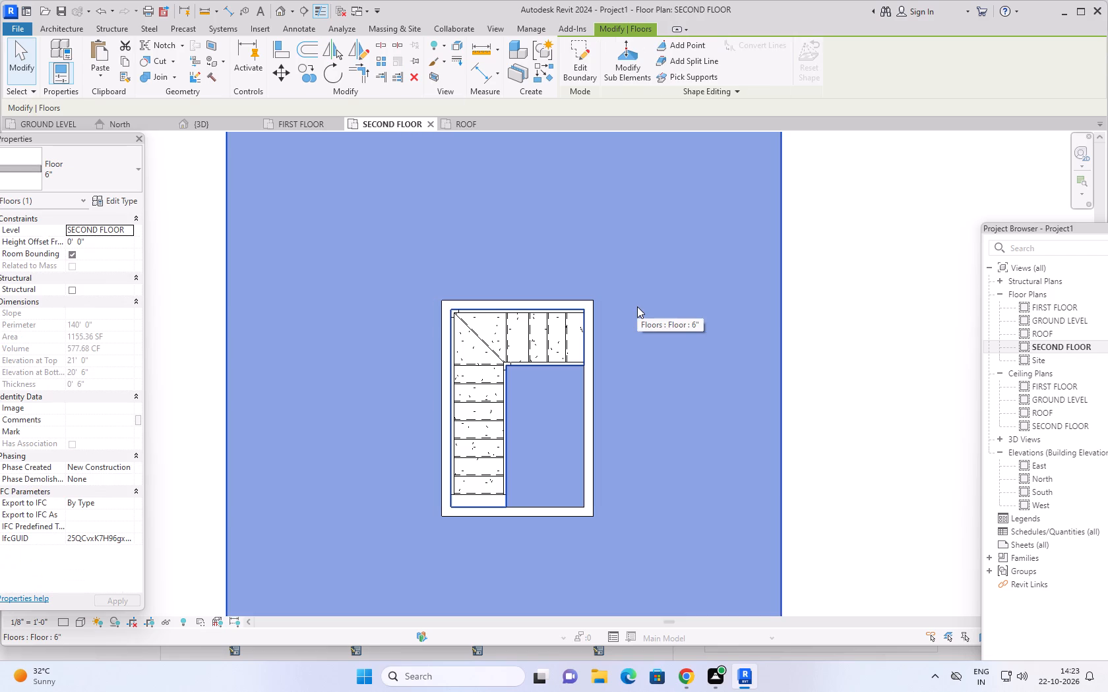
{"action": "key", "text": "Escape"}
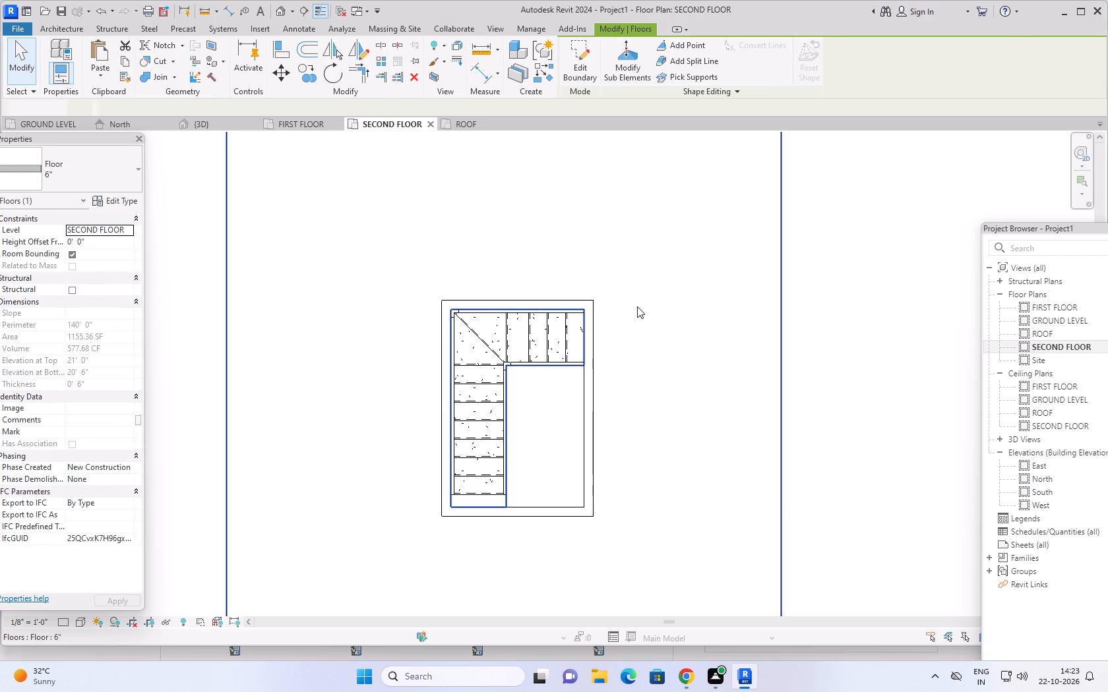
{"action": "key", "text": "Escape"}
{"action": "middle_click_drag", "start_coordinate": [652, 338], "coordinate": [636, 316]}
{"action": "key", "text": "Escape"}
{"action": "key", "text": "Escape"}
{"action": "scroll", "coordinate": [607, 355], "scroll_direction": "down", "scroll_amount": 3}
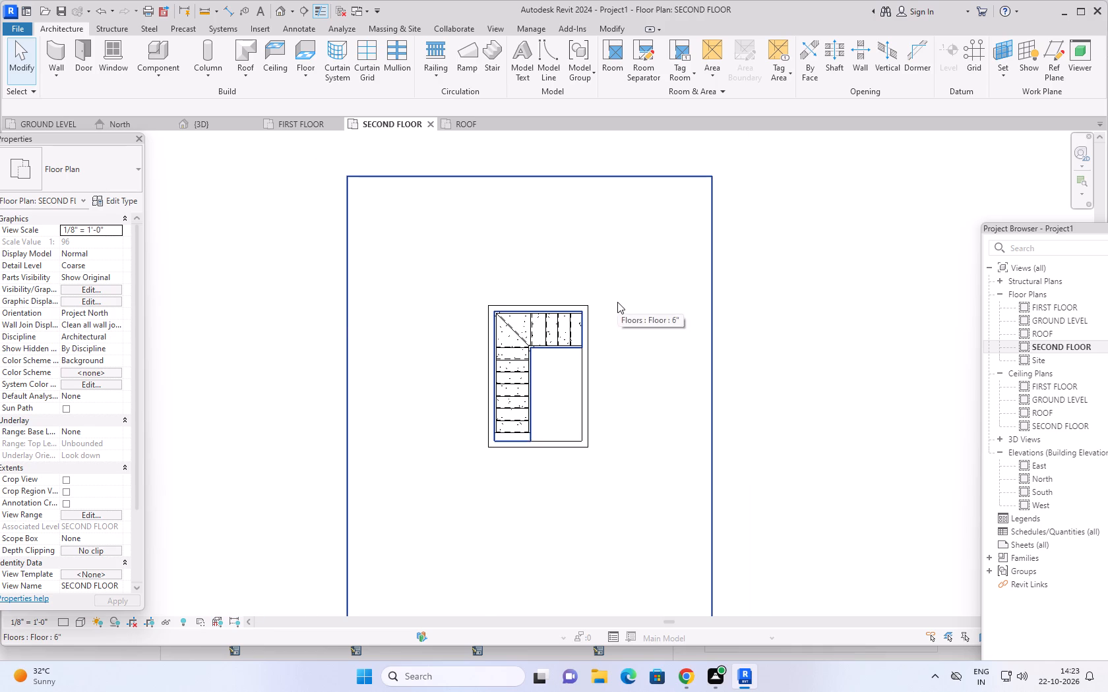
{"action": "key", "text": "Escape"}
{"action": "left_click", "coordinate": [220, 125]}
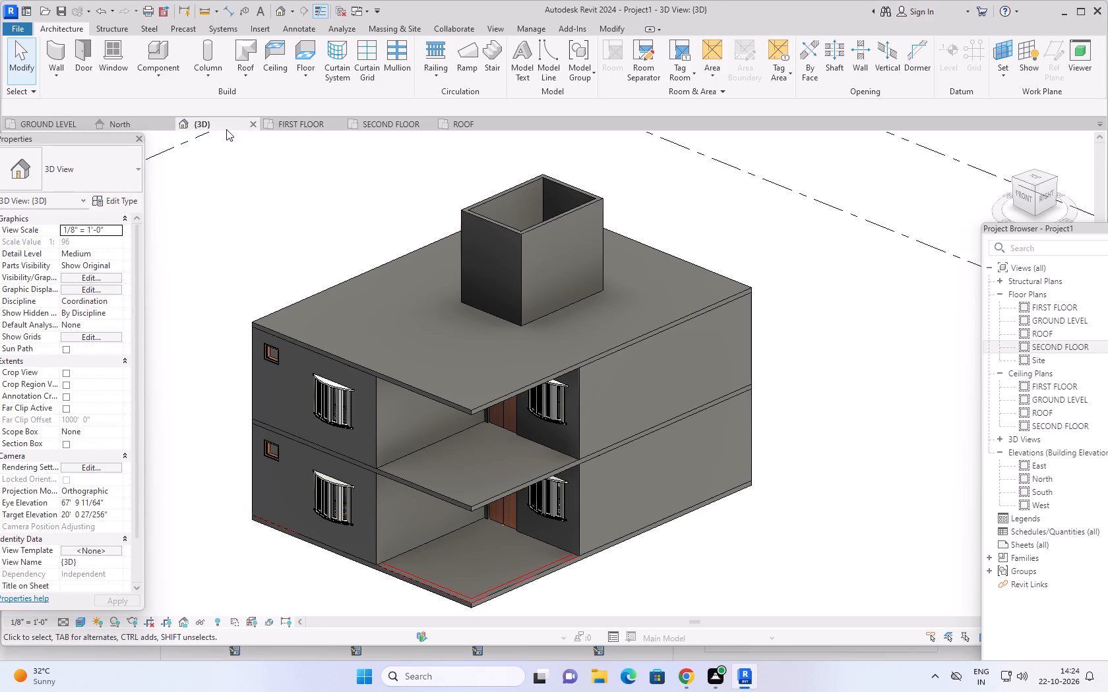
Create a roof by footprint in the SECOND FLOOR plan, without defined slope, as a rectangle offset 2' outside the stair enclosure walls.
{"action": "left_click", "coordinate": [392, 120]}
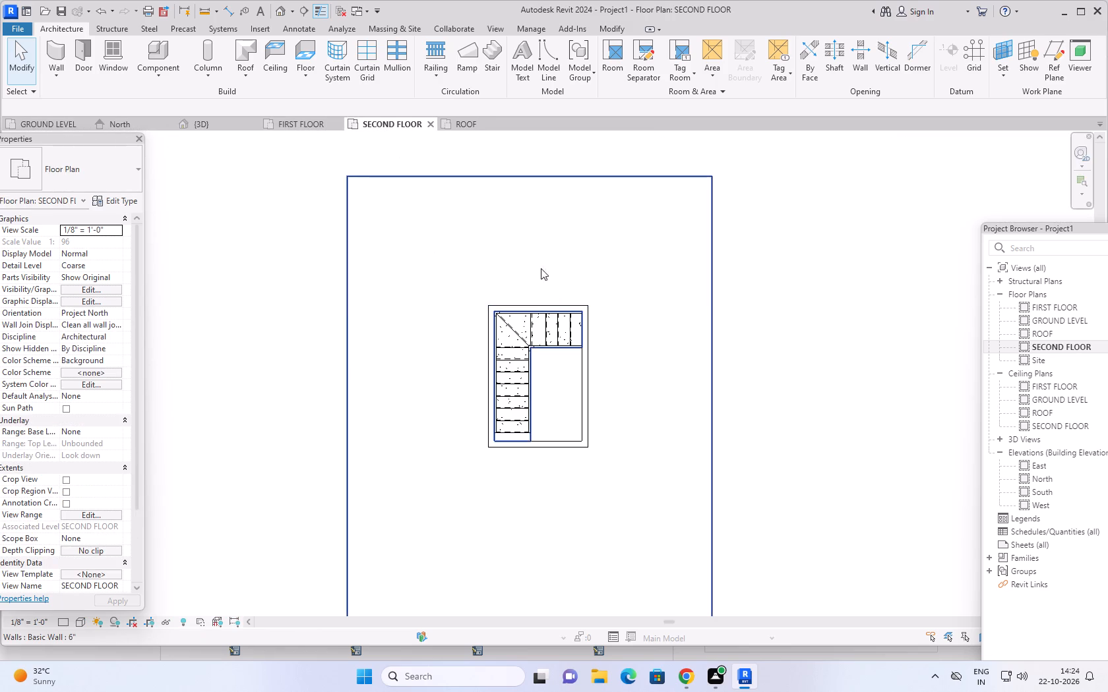
{"action": "left_click", "coordinate": [246, 76]}
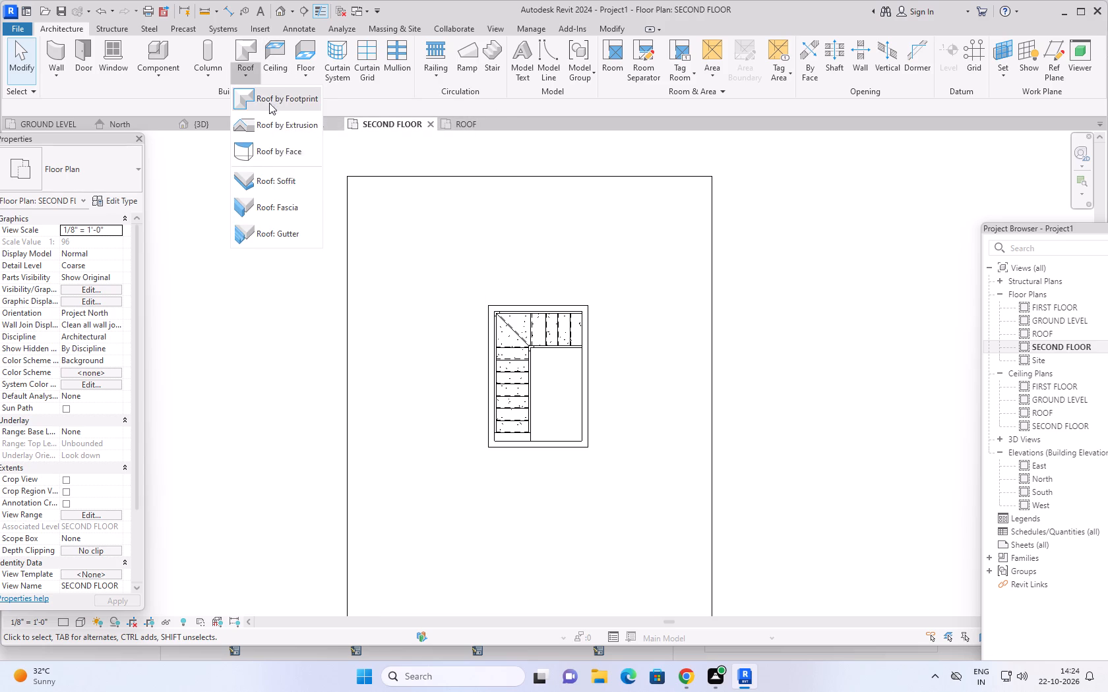
{"action": "left_click", "coordinate": [268, 97]}
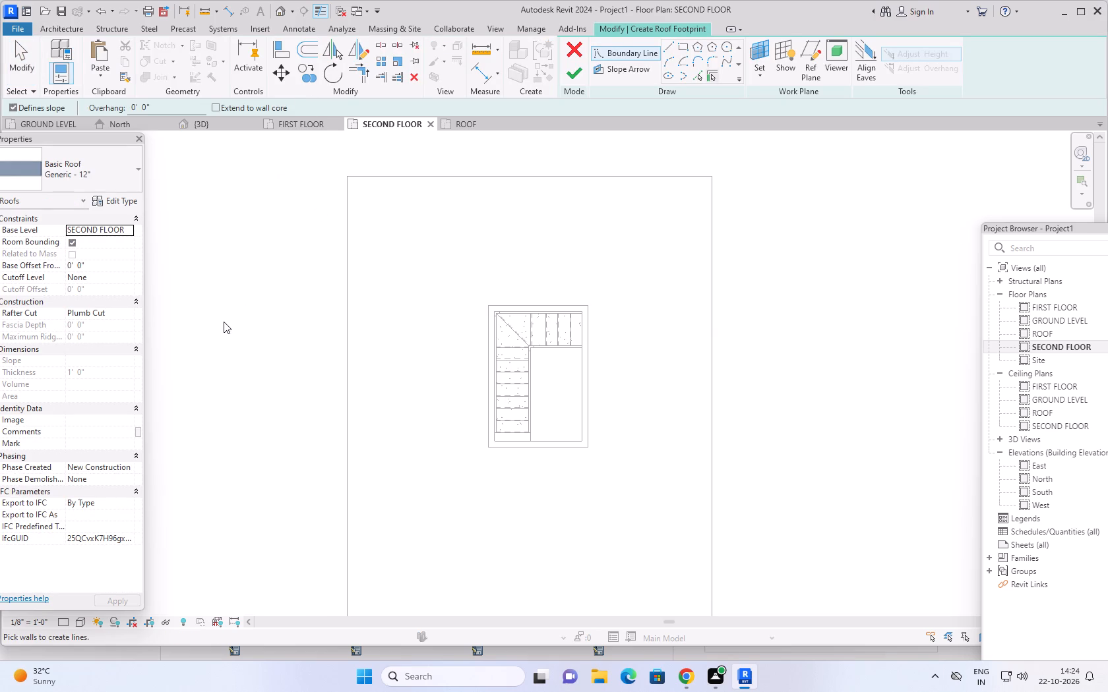
{"action": "scroll", "coordinate": [224, 322], "scroll_direction": "down", "scroll_amount": 1}
{"action": "scroll", "coordinate": [188, 163], "scroll_direction": "up", "scroll_amount": 1}
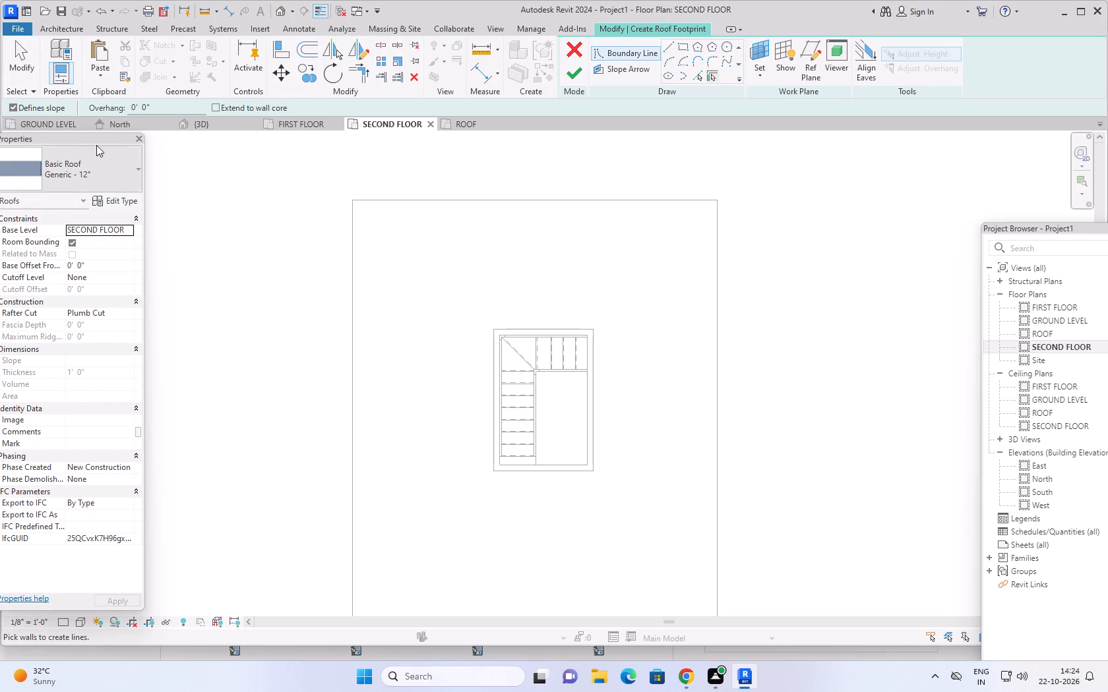
{"action": "left_click", "coordinate": [10, 106]}
{"action": "left_click", "coordinate": [685, 46]}
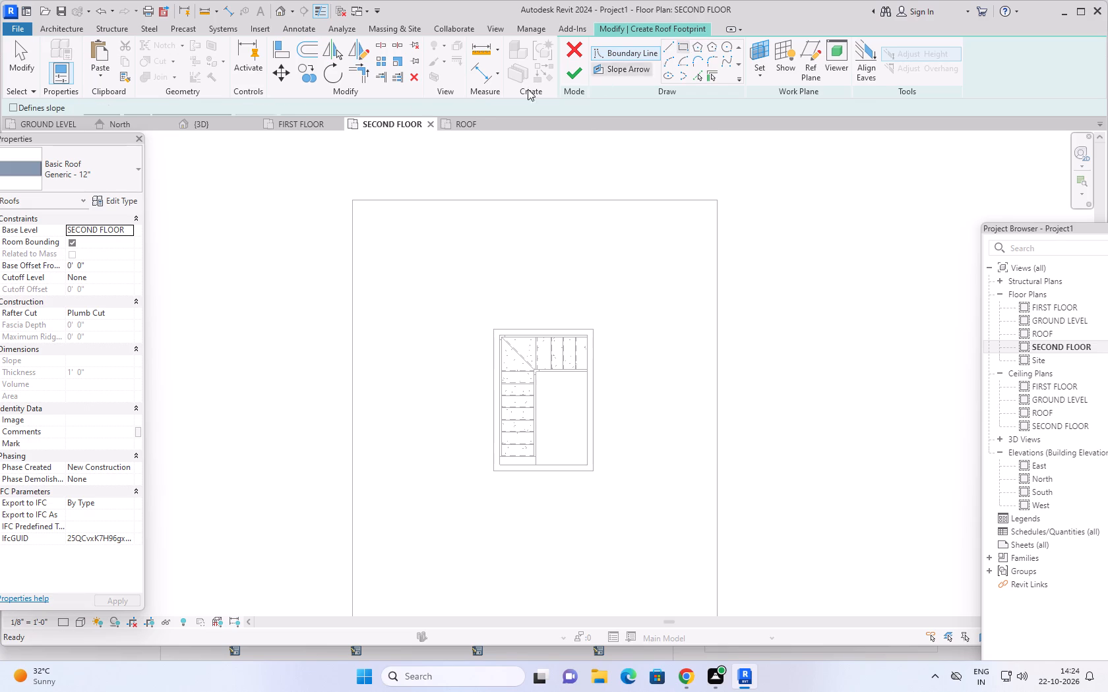
{"action": "left_click", "coordinate": [185, 107]}
{"action": "key", "text": "BackSpace"}
{"action": "key", "text": "BackSpace"}
{"action": "key", "text": "BackSpace"}
{"action": "key", "text": "BackSpace"}
{"action": "key", "text": "BackSpace"}
{"action": "key", "text": "BackSpace"}
{"action": "key", "text": "BackSpace"}
{"action": "key", "text": "BackSpace"}
{"action": "key", "text": "BackSpace"}
{"action": "key", "text": "BackSpace"}
{"action": "key", "text": "BackSpace"}
{"action": "key", "text": "BackSpace"}
{"action": "key", "text": "BackSpace"}
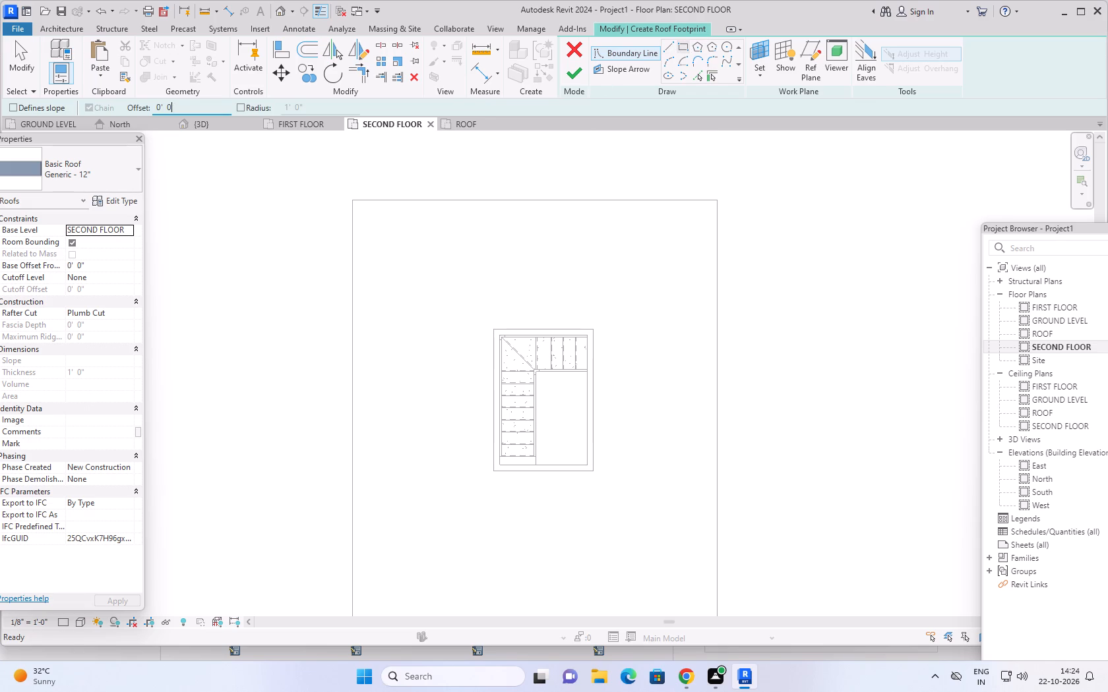
{"action": "type", "text": "2'"}
{"action": "key", "text": "Return"}
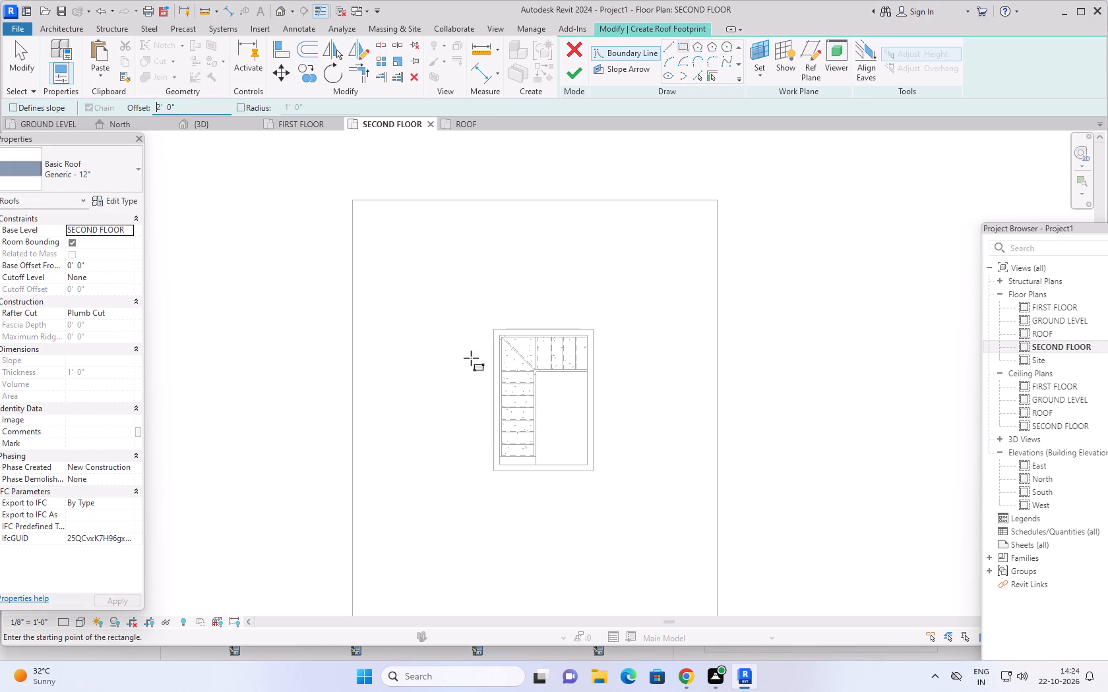
{"action": "scroll", "coordinate": [508, 333], "scroll_direction": "up", "scroll_amount": 4}
{"action": "left_click", "coordinate": [485, 324]}
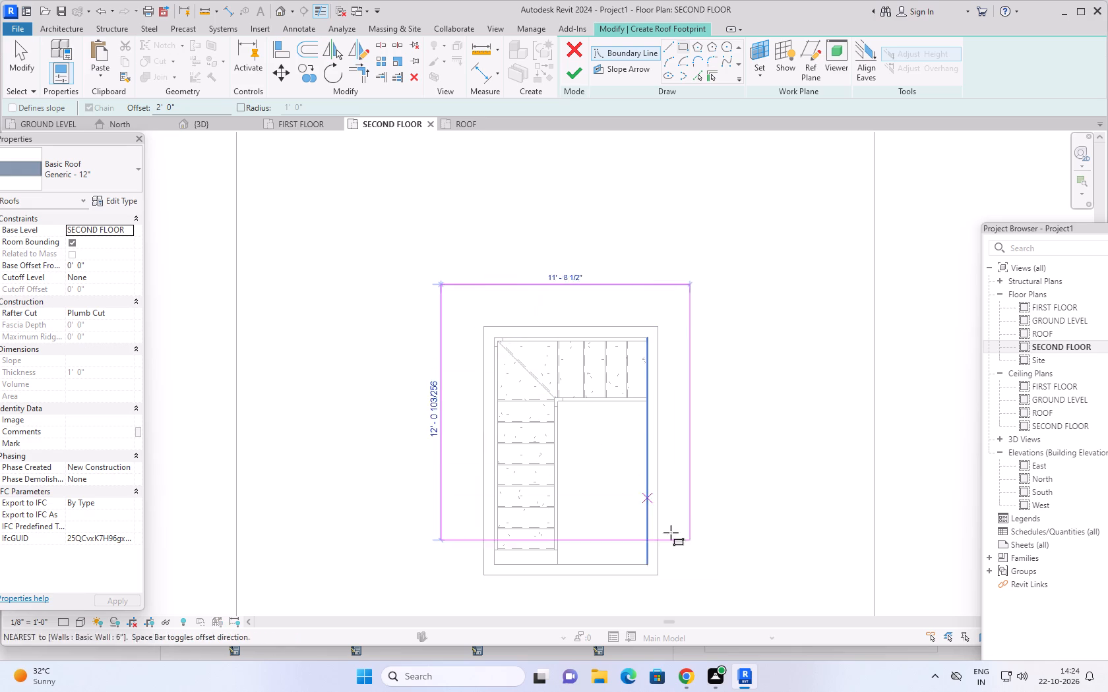
{"action": "left_click", "coordinate": [658, 576]}
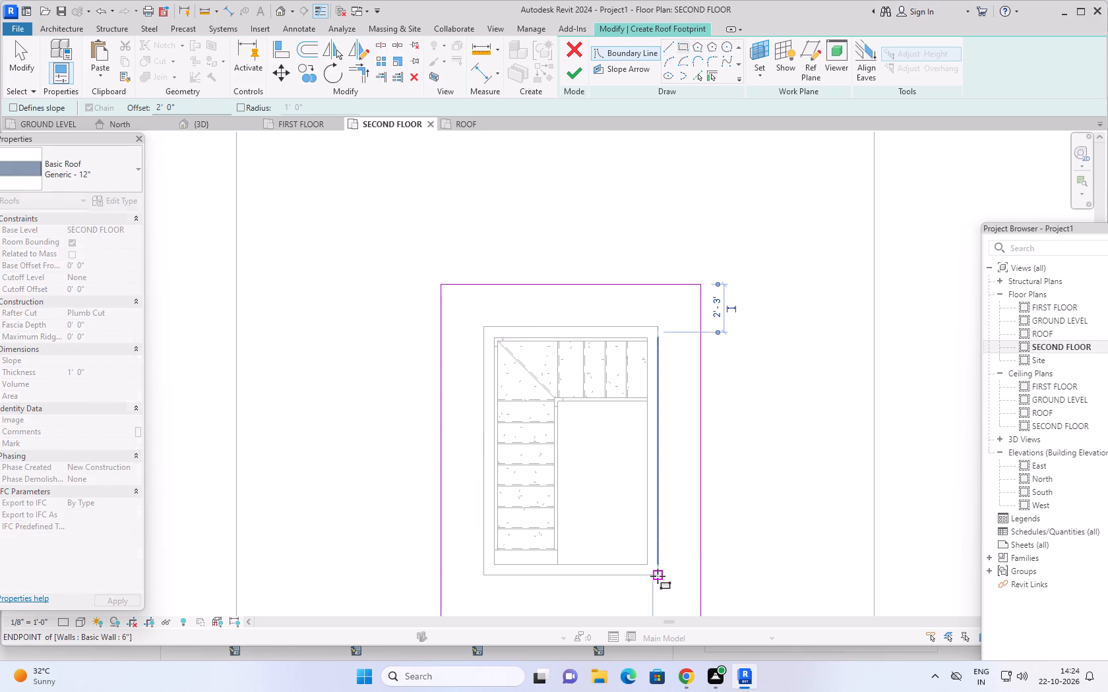
{"action": "left_click", "coordinate": [577, 71]}
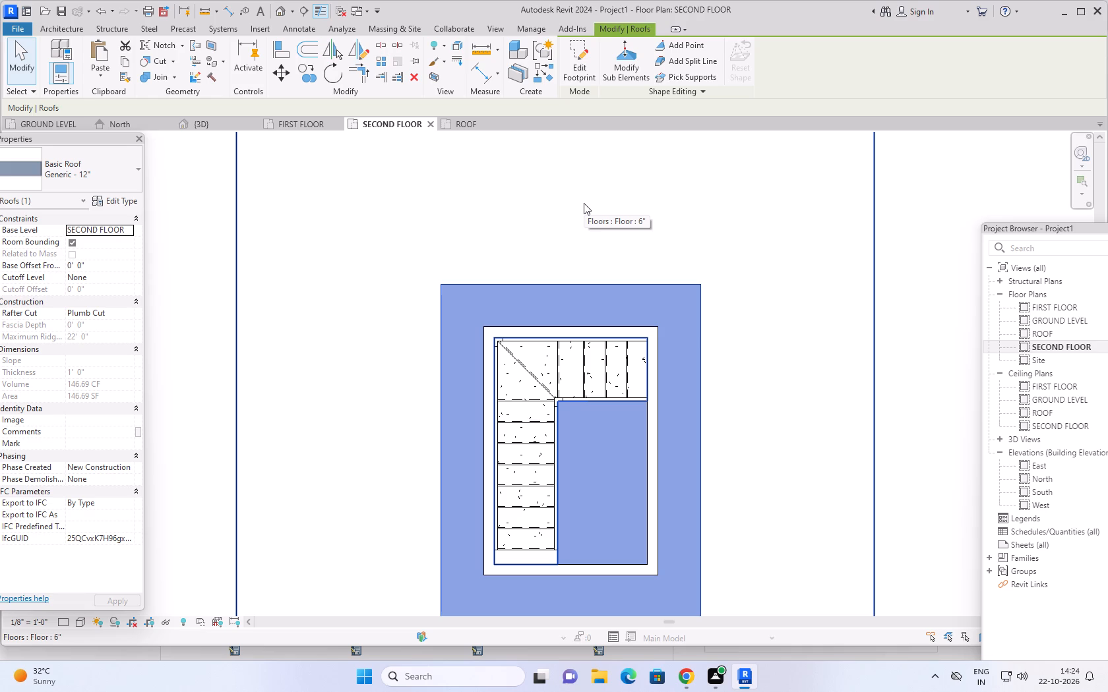
In the 3D view, duplicate the type of the roof around the stair enclosure under the name 6".
{"action": "scroll", "coordinate": [583, 206], "scroll_direction": "down", "scroll_amount": 1}
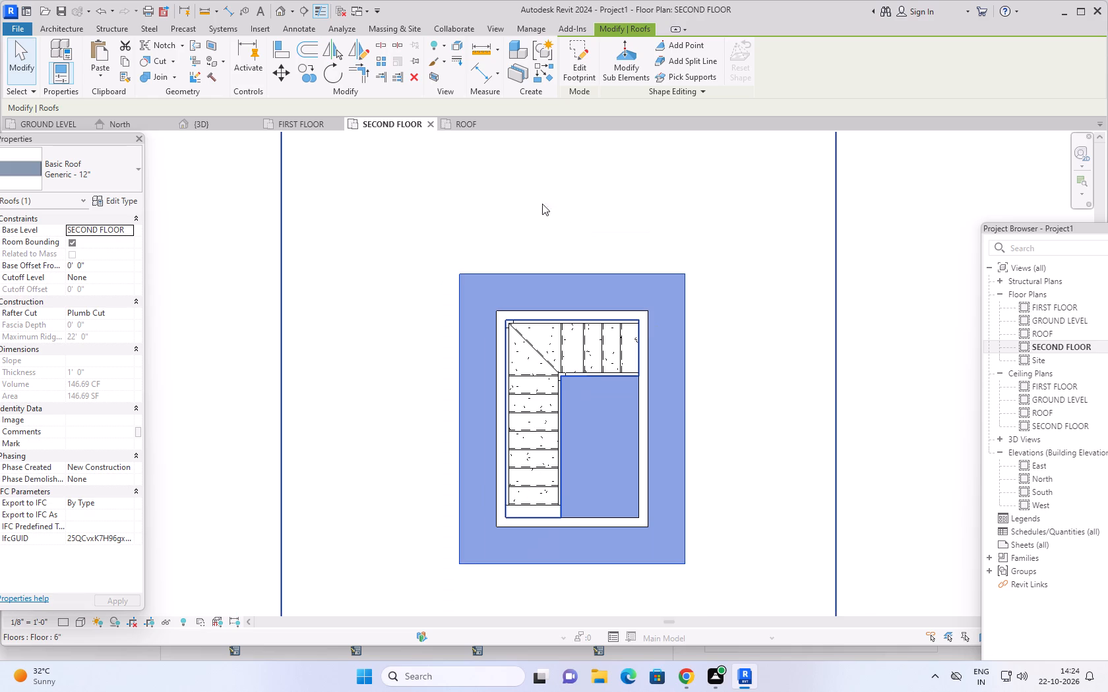
{"action": "left_click", "coordinate": [208, 123]}
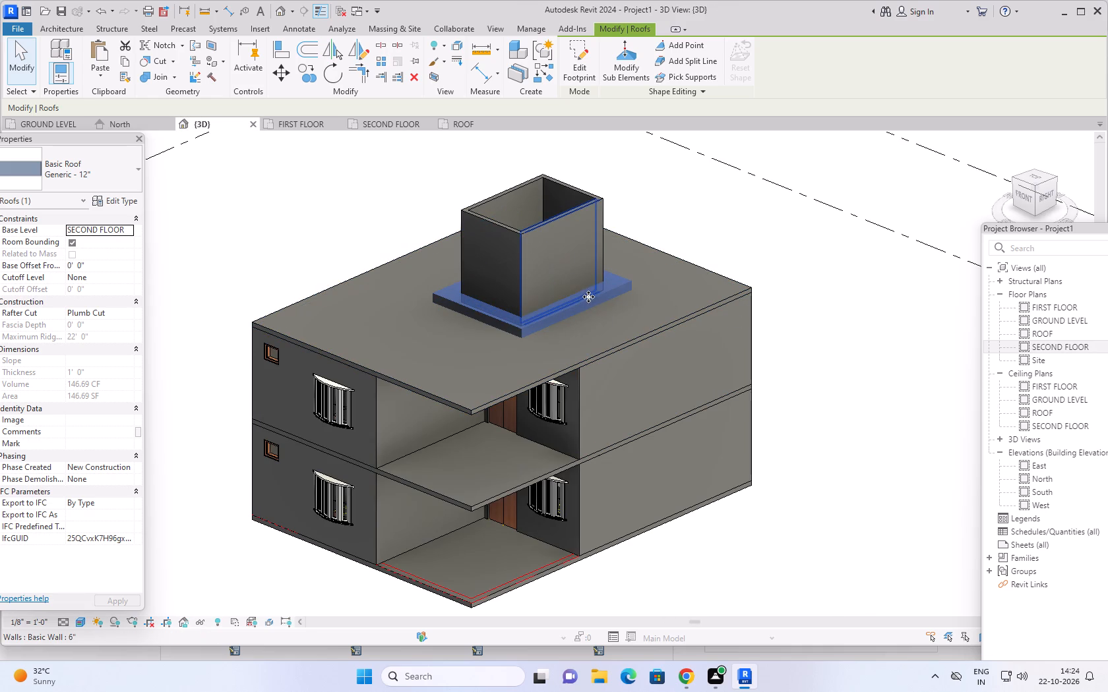
{"action": "key", "text": "Escape"}
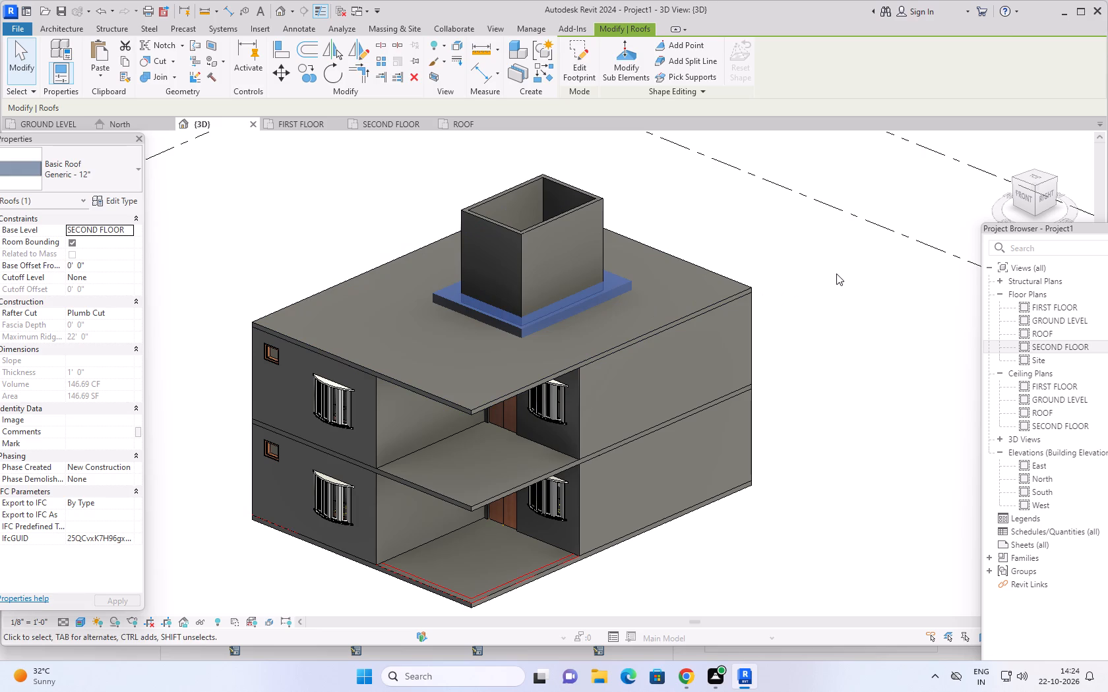
{"action": "left_click", "coordinate": [585, 294]}
{"action": "left_click", "coordinate": [124, 200]}
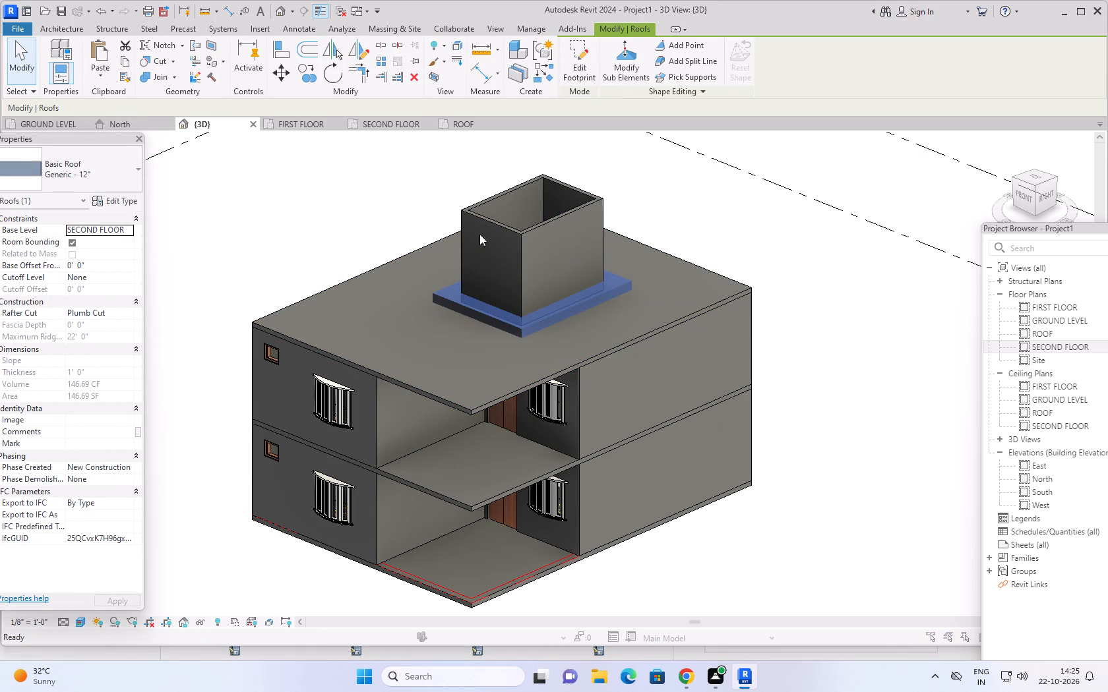
{"action": "left_click", "coordinate": [855, 221]}
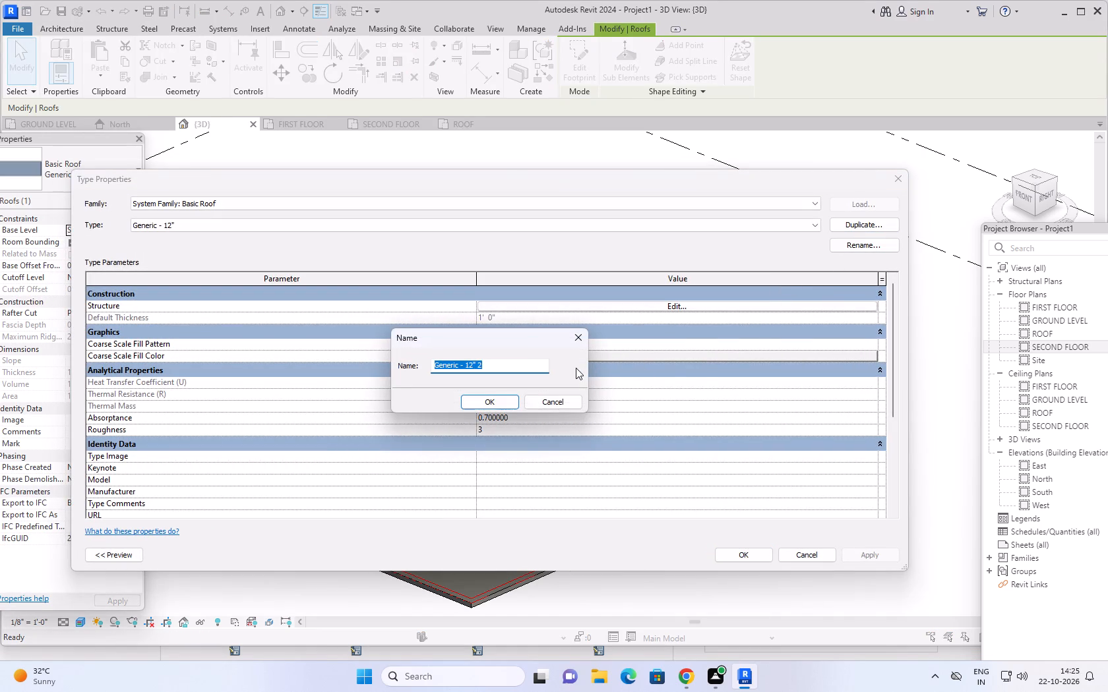
{"action": "type", "text": "6\""}
{"action": "key", "text": "Return"}
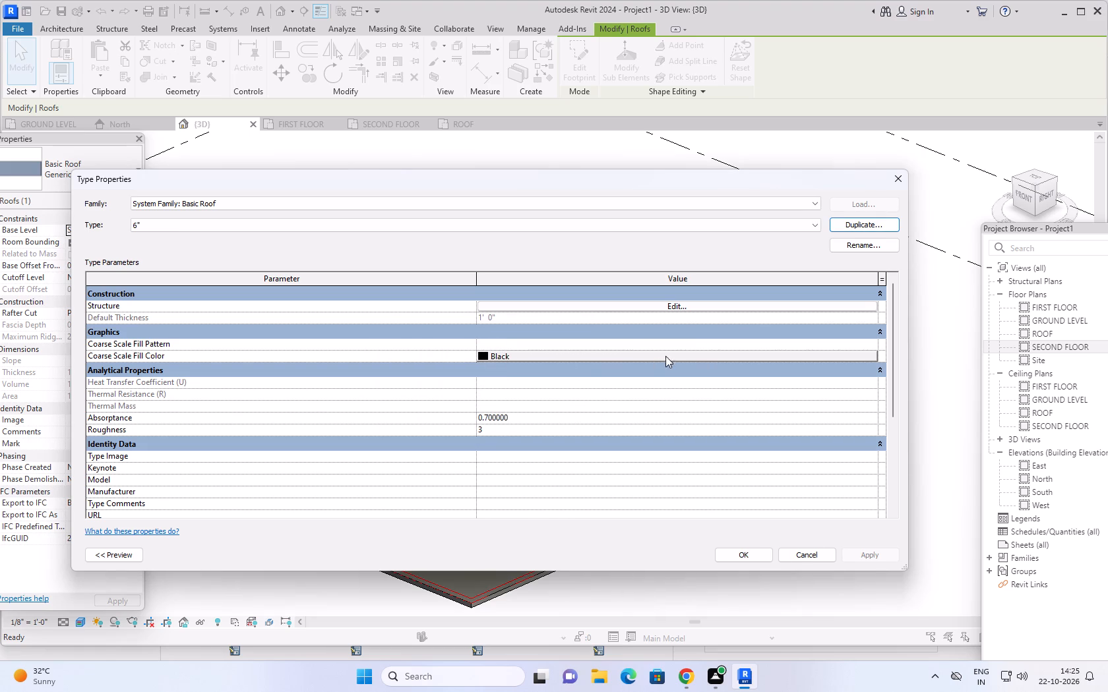
Set the structure layer thickness of the 6" roof type to 6" and apply it.
{"action": "left_click", "coordinate": [639, 304]}
{"action": "left_click", "coordinate": [520, 306]}
{"action": "type", "text": "6\""}
{"action": "key", "text": "Return"}
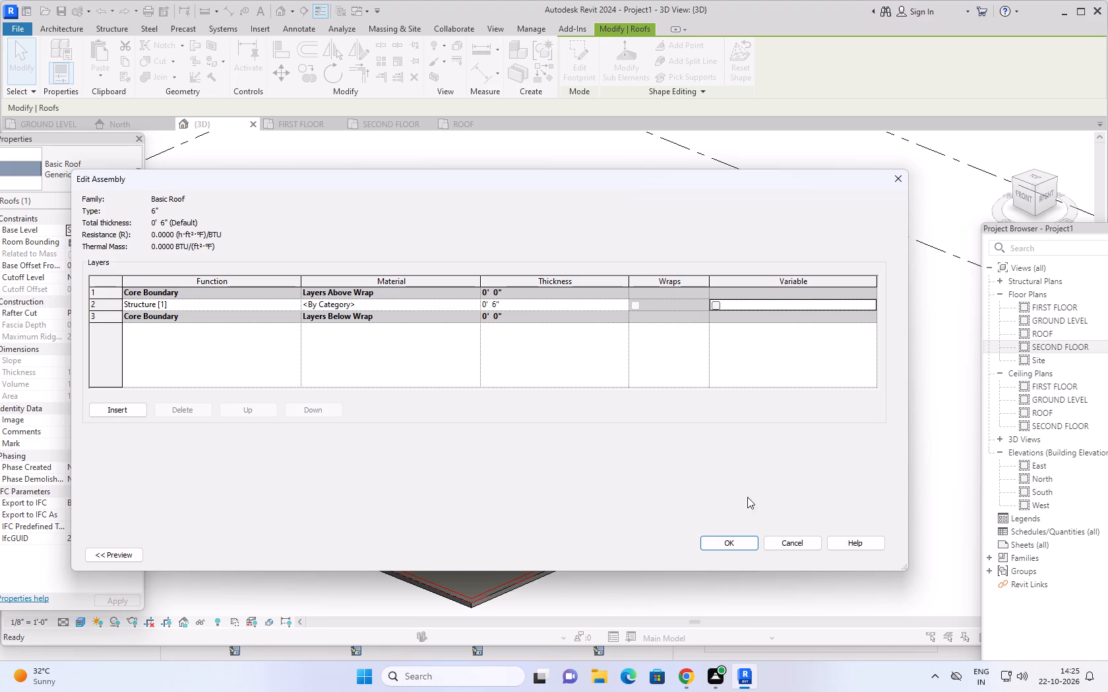
{"action": "left_click", "coordinate": [751, 545]}
{"action": "left_click", "coordinate": [865, 556]}
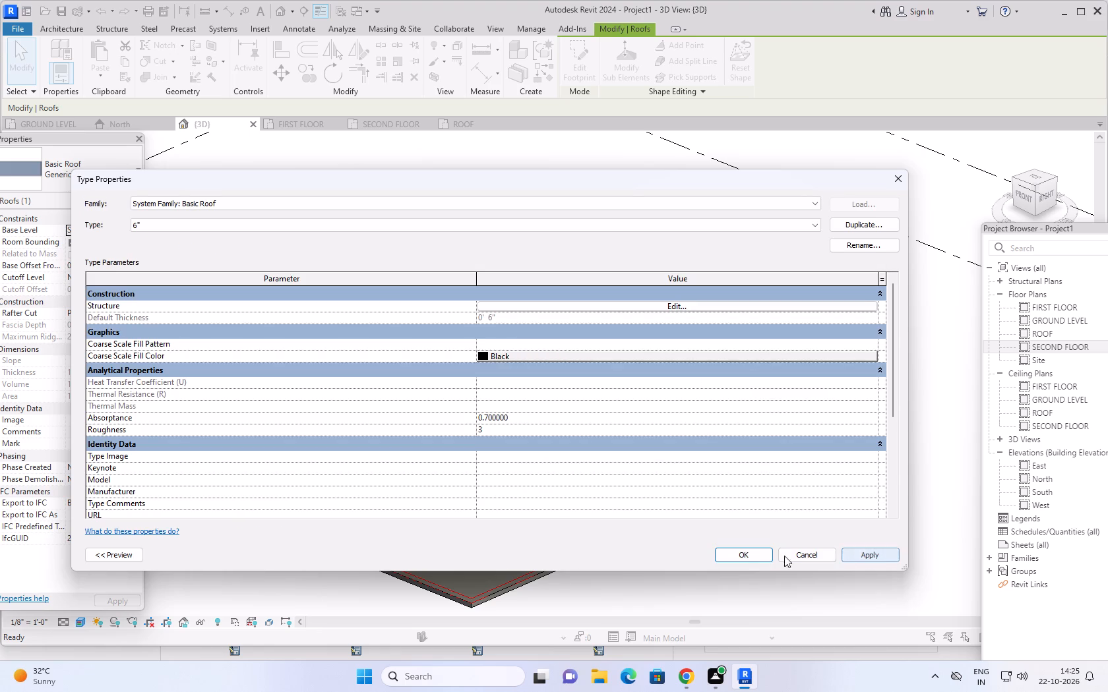
{"action": "left_click", "coordinate": [759, 554]}
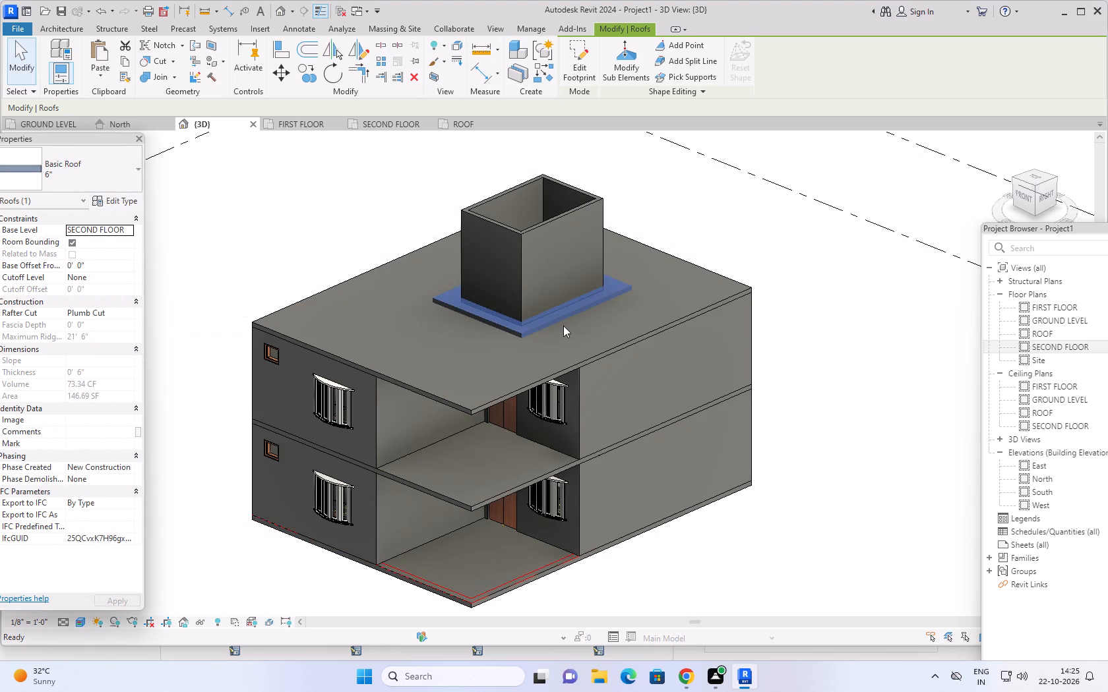
Copy the 6" roof around the stair enclosure and paste it aligned to the ROOF level.
{"action": "left_click", "coordinate": [125, 63]}
{"action": "left_click", "coordinate": [103, 75]}
{"action": "left_click", "coordinate": [150, 129]}
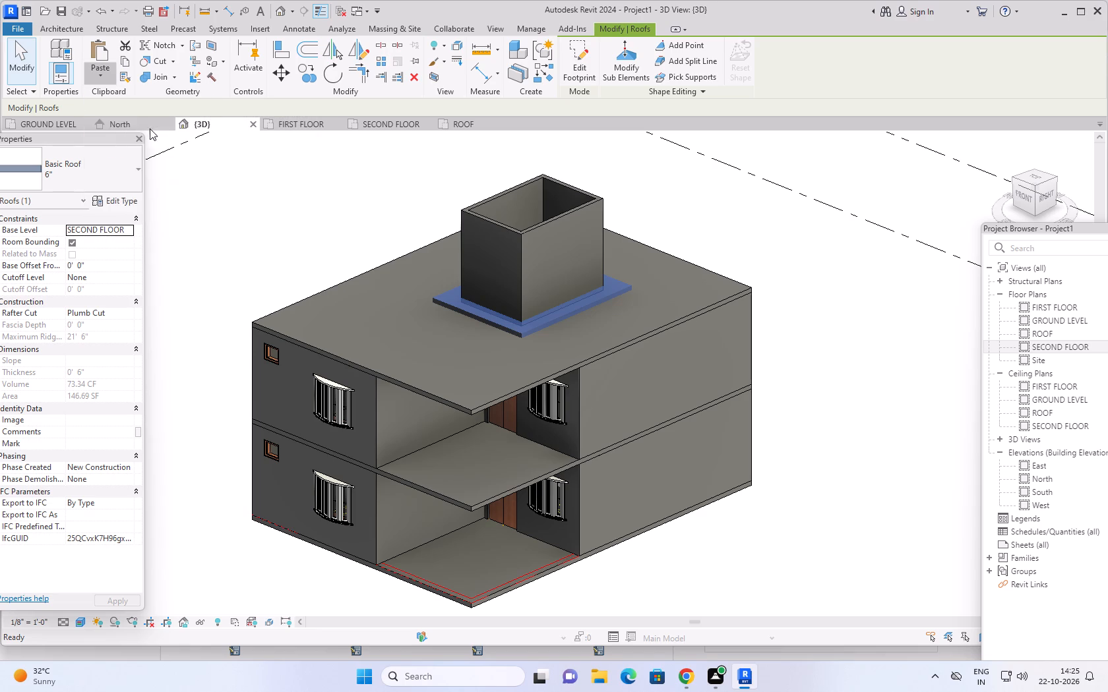
{"action": "left_click", "coordinate": [511, 262]}
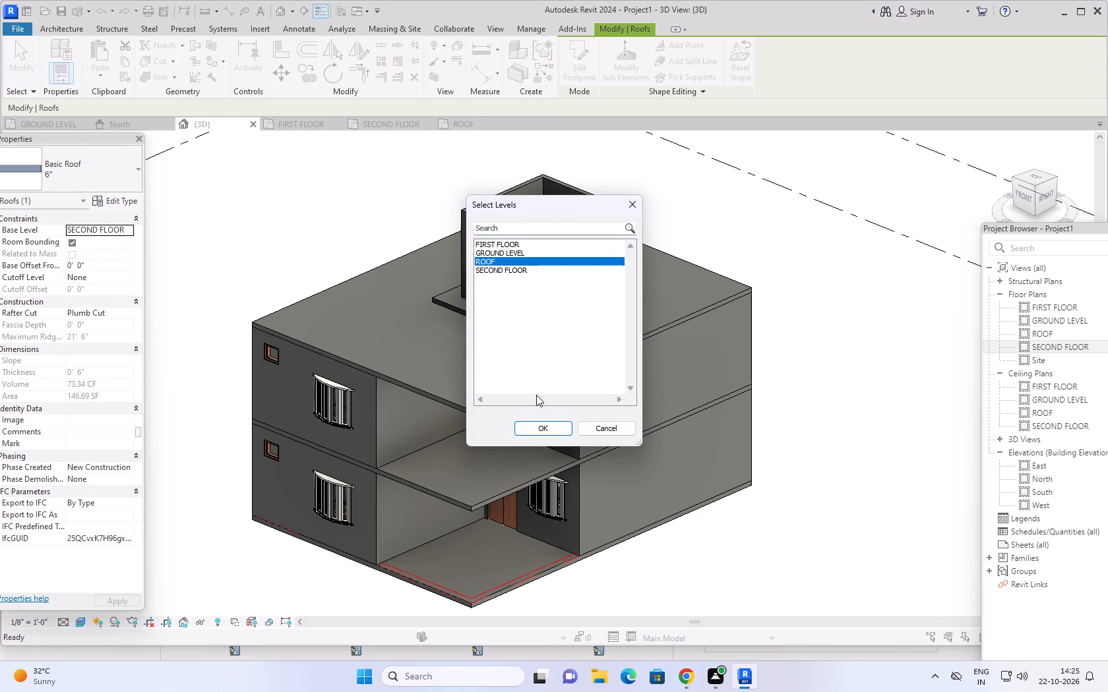
{"action": "left_click", "coordinate": [536, 432]}
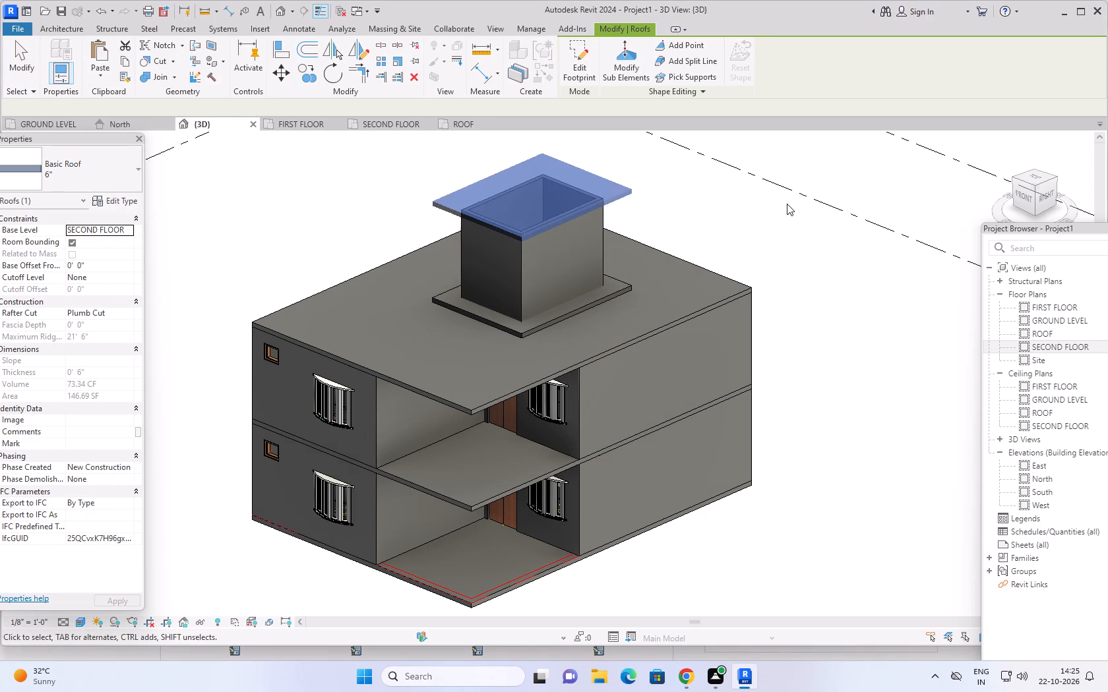
{"action": "key", "text": "Escape"}
Delete the original roof around the base of the stair enclosure on the second floor.
{"action": "left_click", "coordinate": [605, 297]}
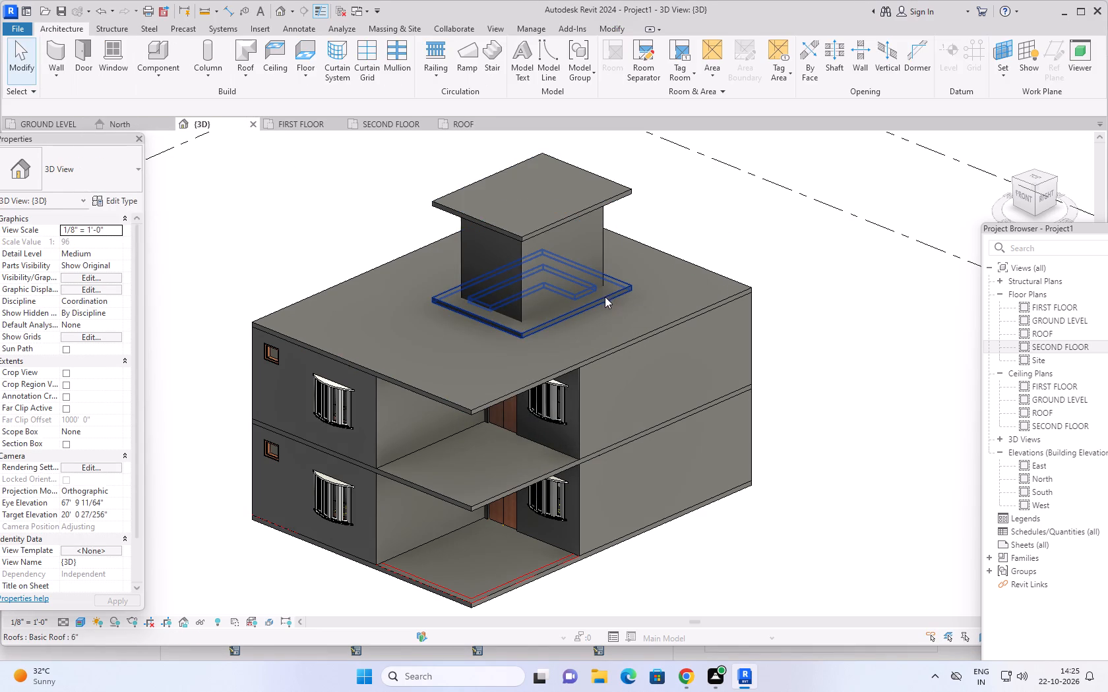
{"action": "key", "text": "Delete"}
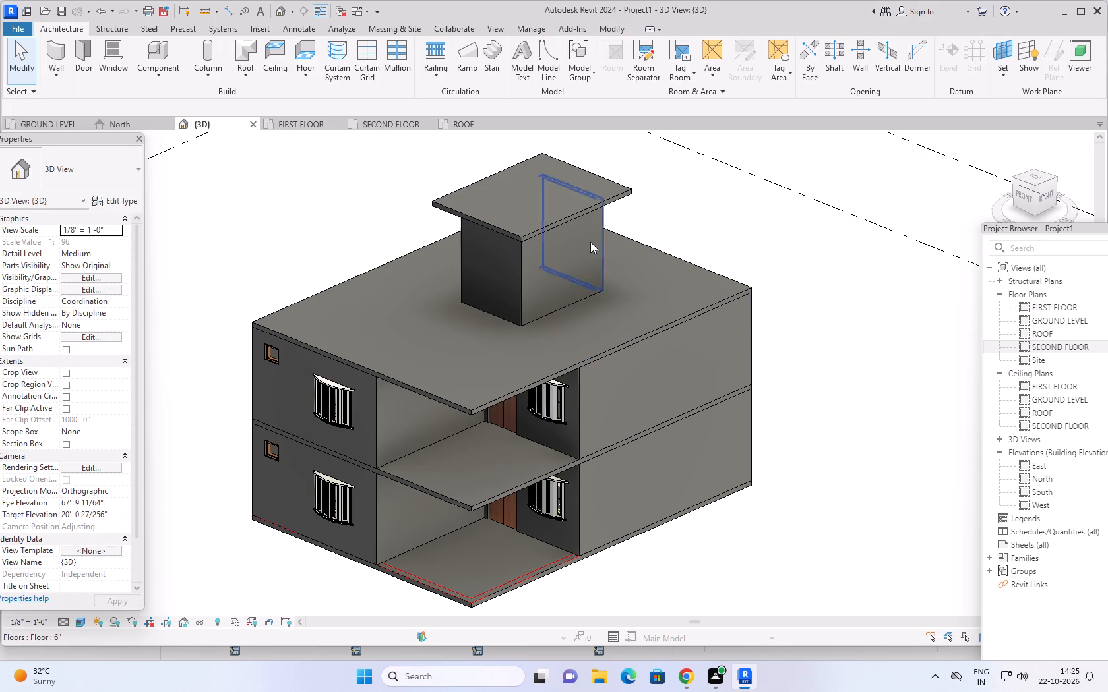
Examine the pasted roof's properties and how it sits over the stair enclosure walls in the 3D view.
{"action": "left_click", "coordinate": [593, 199]}
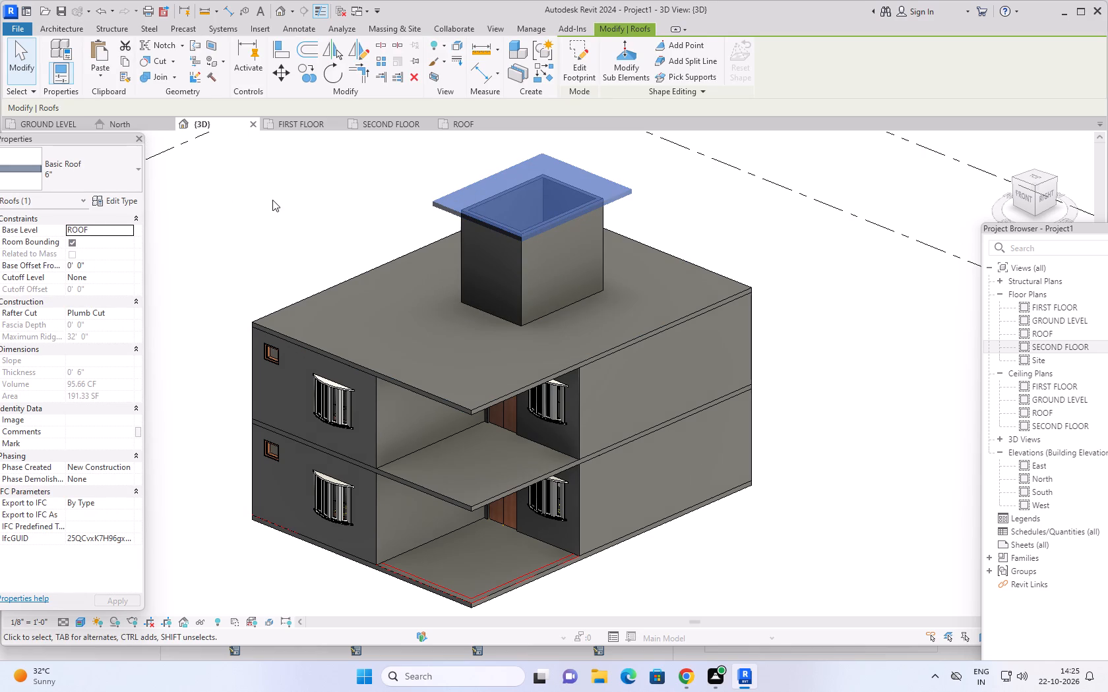
{"action": "scroll", "coordinate": [69, 277], "scroll_direction": "up", "scroll_amount": 3}
{"action": "left_click", "coordinate": [96, 362]}
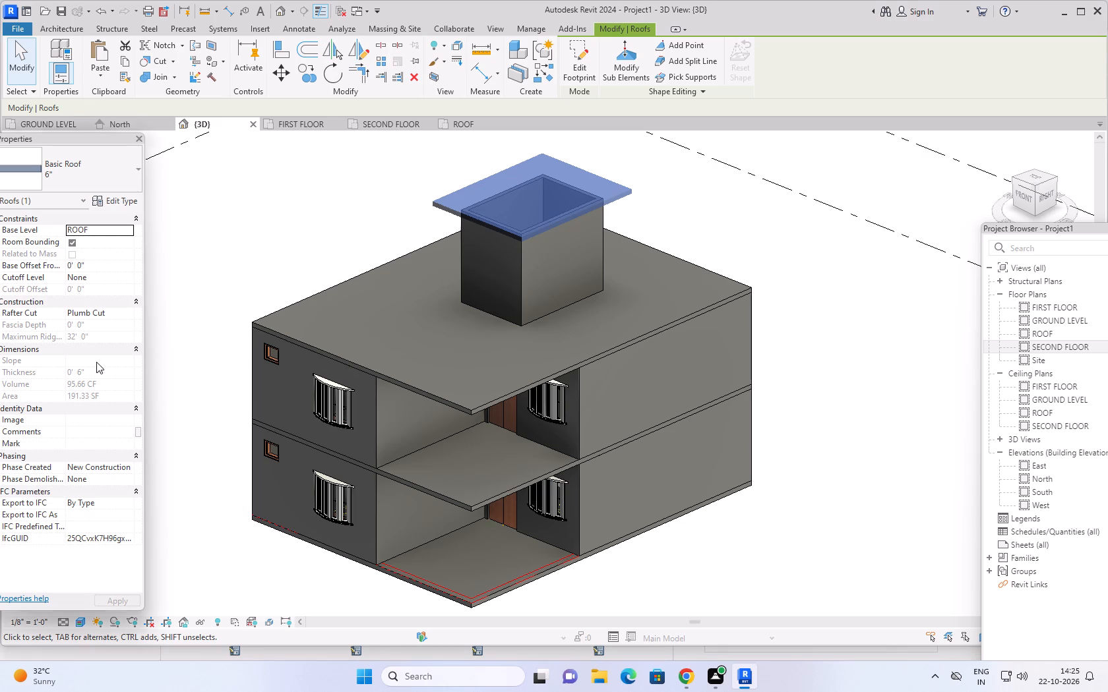
{"action": "left_click", "coordinate": [133, 349]}
{"action": "left_click", "coordinate": [133, 349]}
{"action": "scroll", "coordinate": [73, 406], "scroll_direction": "down", "scroll_amount": 3}
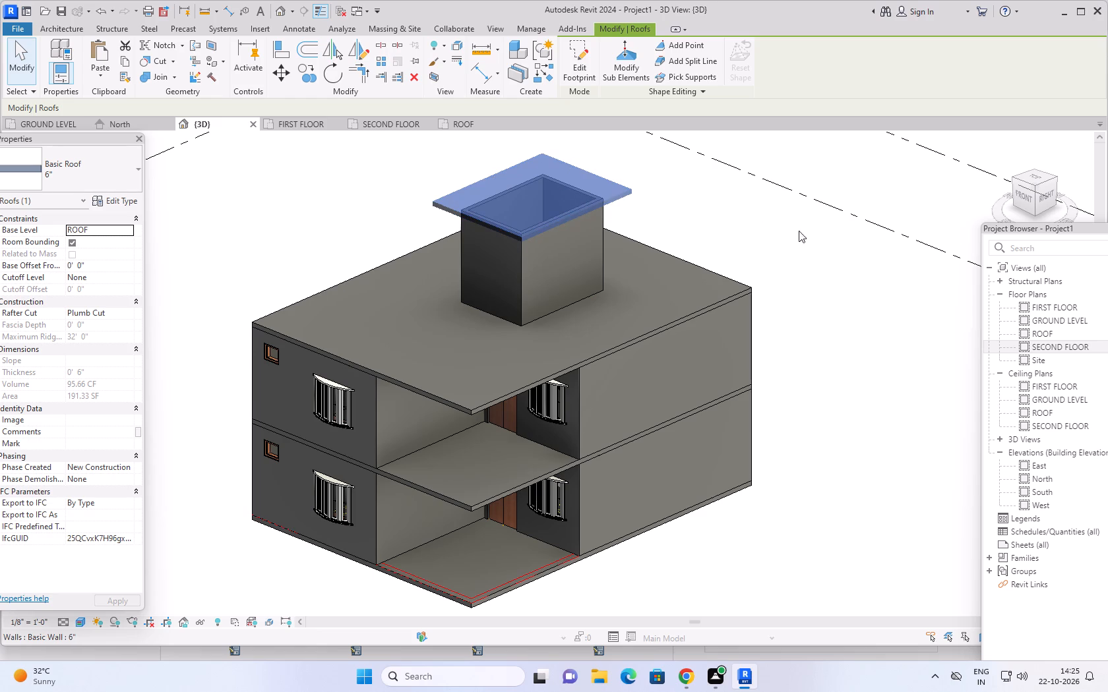
{"action": "middle_click_drag", "start_coordinate": [817, 246], "coordinate": [621, 111], "text": "shift"}
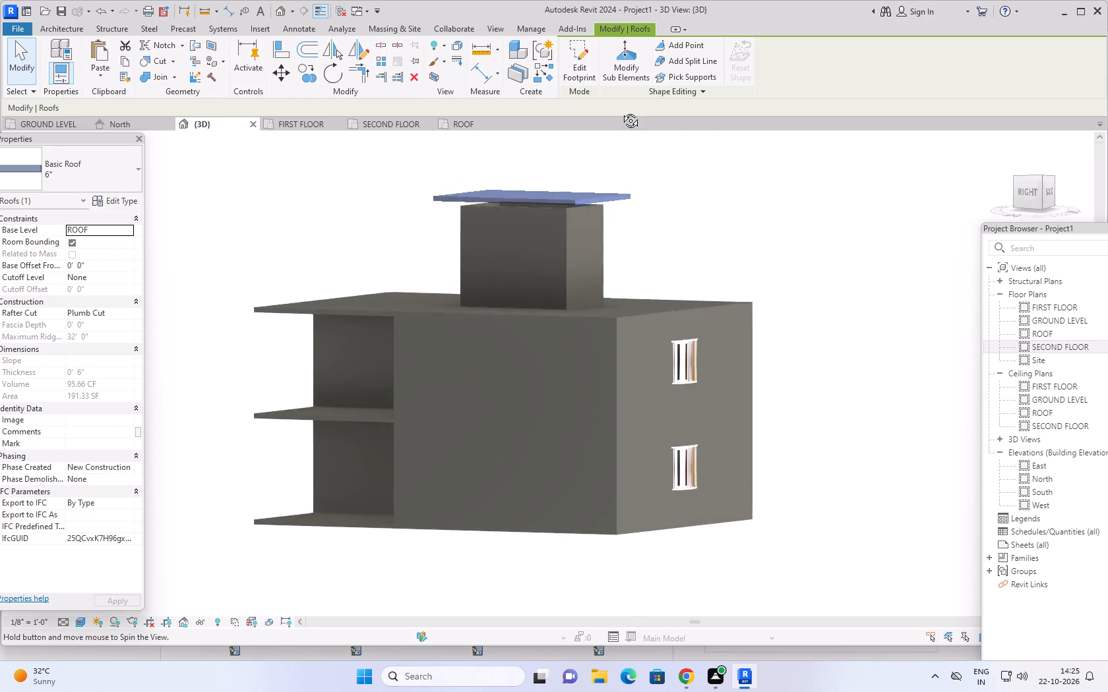
{"action": "middle_click_drag", "start_coordinate": [621, 111], "coordinate": [637, 152], "text": "shift"}
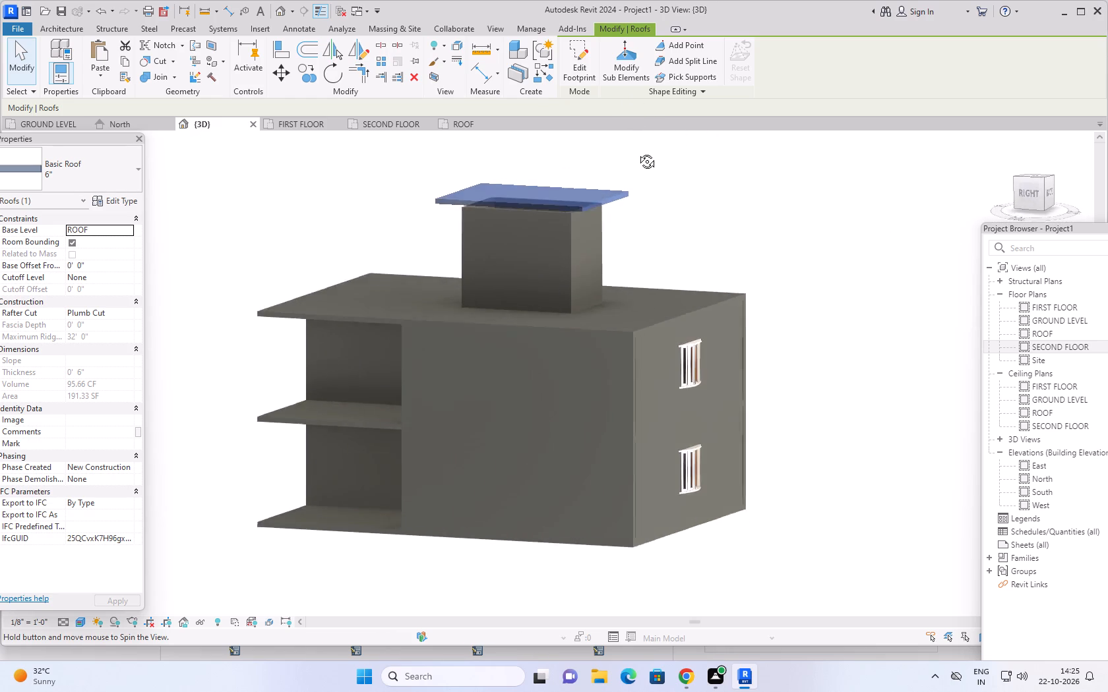
{"action": "middle_click_drag", "start_coordinate": [637, 152], "coordinate": [745, 203], "text": "shift"}
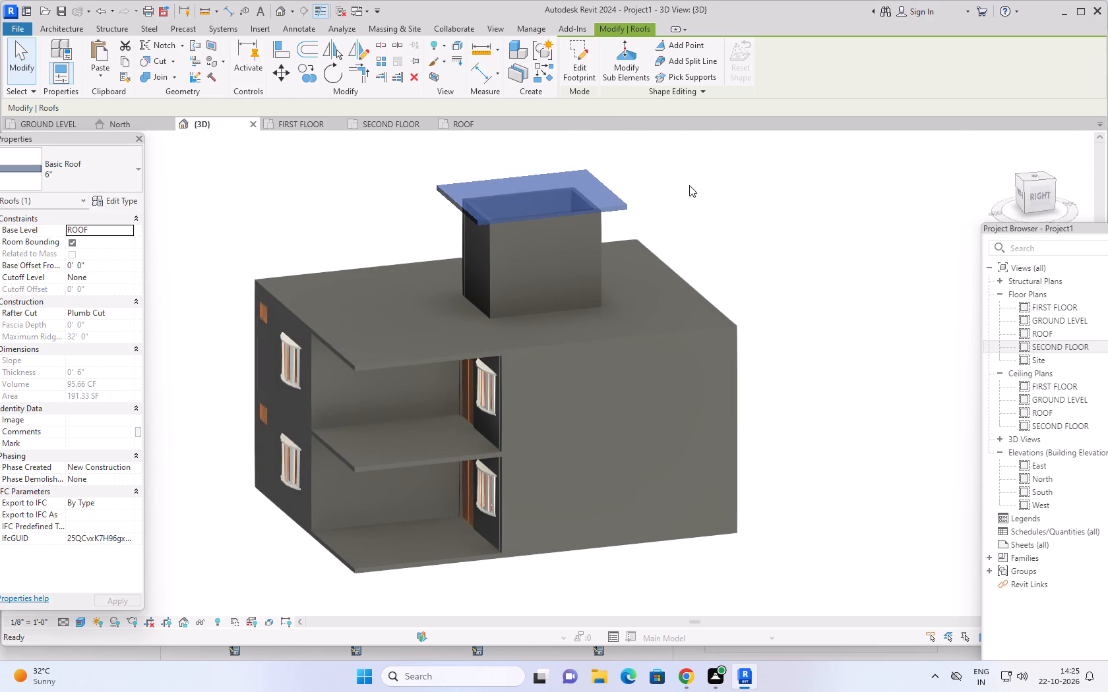
Examine in the North elevation how the roof sits relative to the ROOF level and the stair enclosure walls.
{"action": "left_click", "coordinate": [120, 123]}
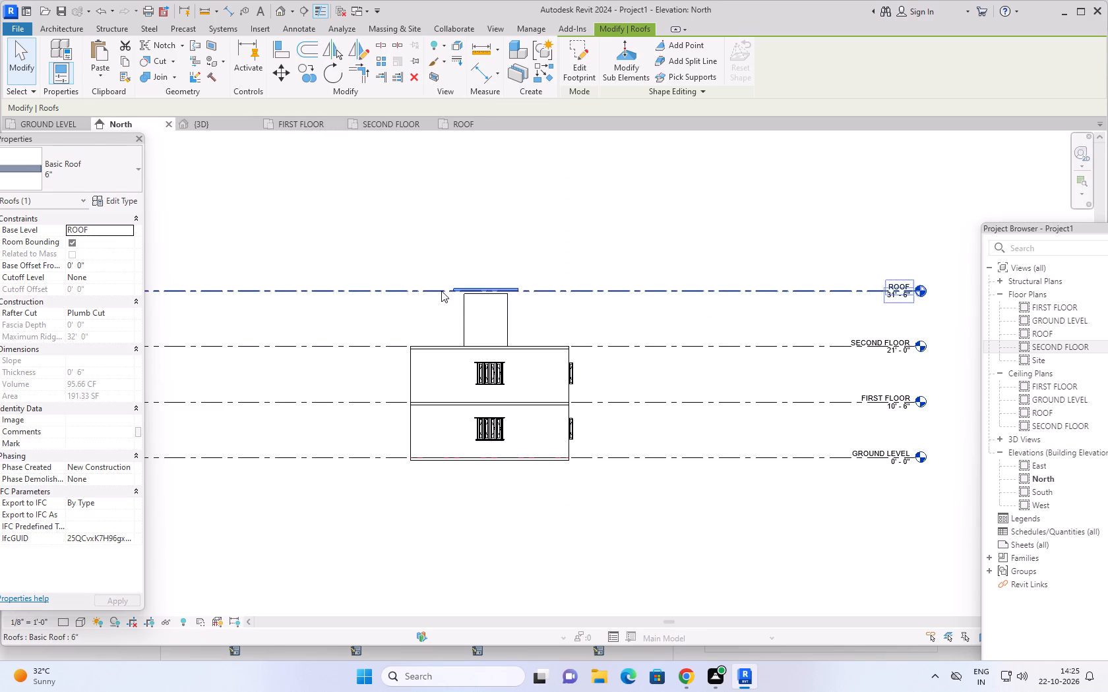
{"action": "scroll", "coordinate": [441, 291], "scroll_direction": "up", "scroll_amount": 3}
{"action": "scroll", "coordinate": [518, 308], "scroll_direction": "up", "scroll_amount": 3}
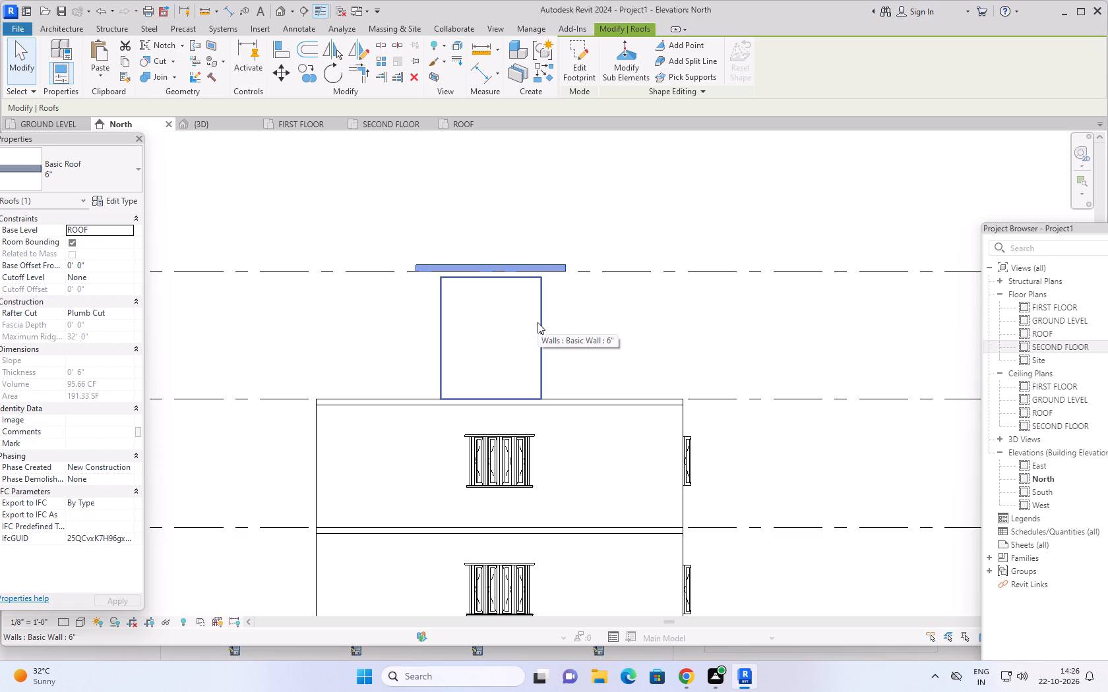
{"action": "scroll", "coordinate": [557, 260], "scroll_direction": "down", "scroll_amount": 3}
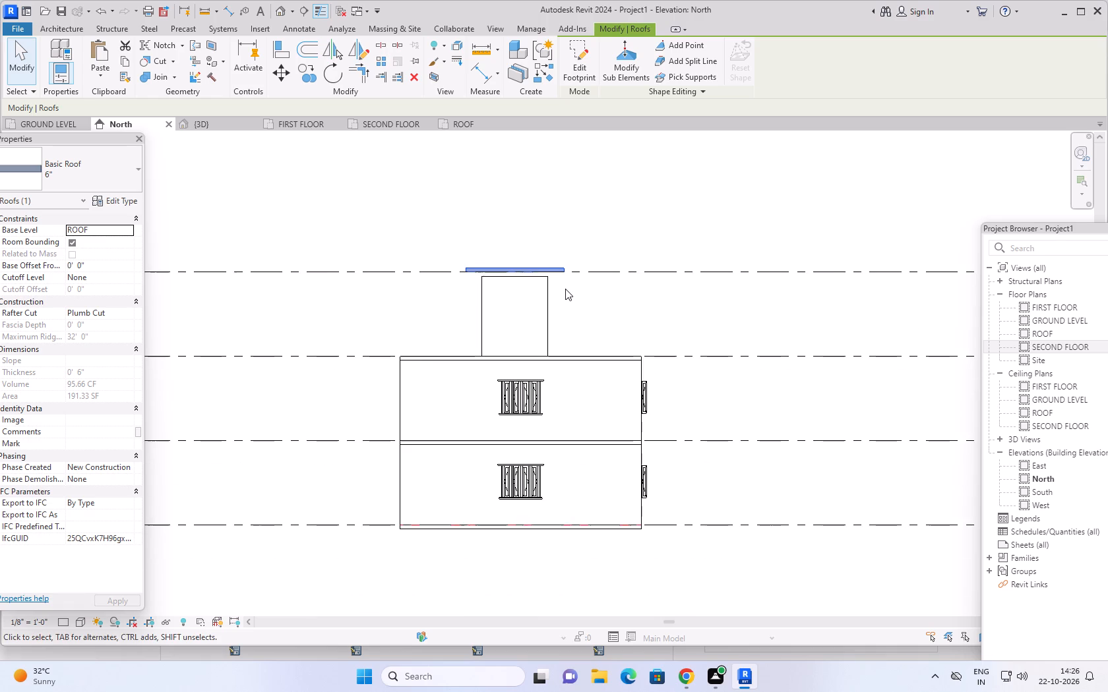
{"action": "scroll", "coordinate": [565, 289], "scroll_direction": "down", "scroll_amount": 3}
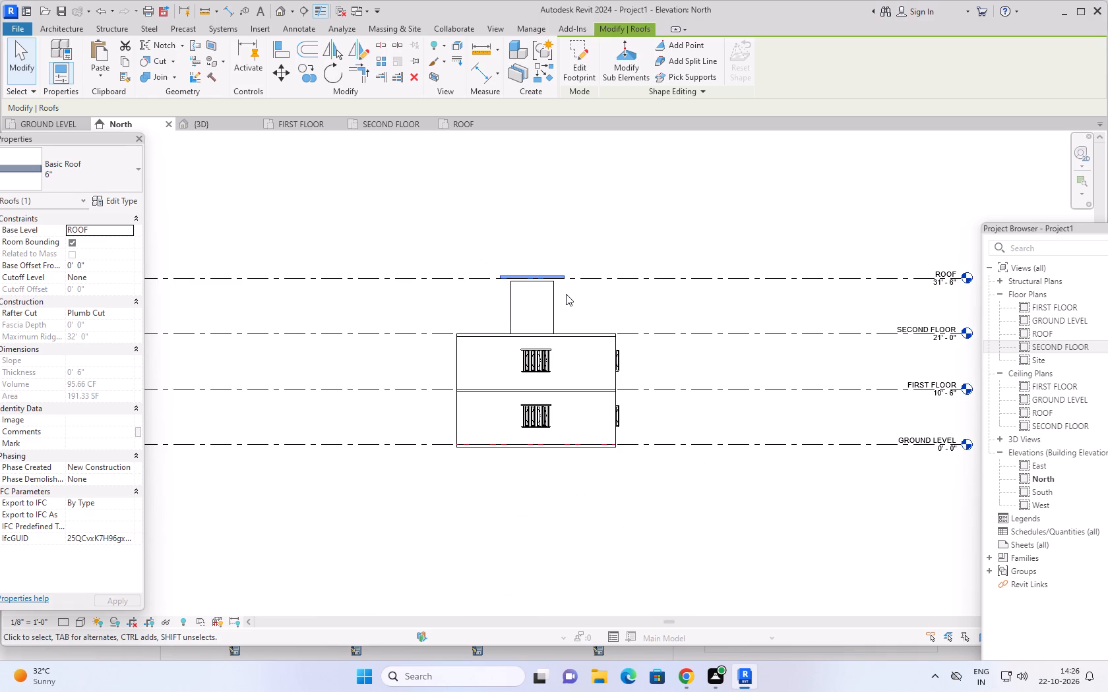
{"action": "scroll", "coordinate": [448, 508], "scroll_direction": "up", "scroll_amount": 5}
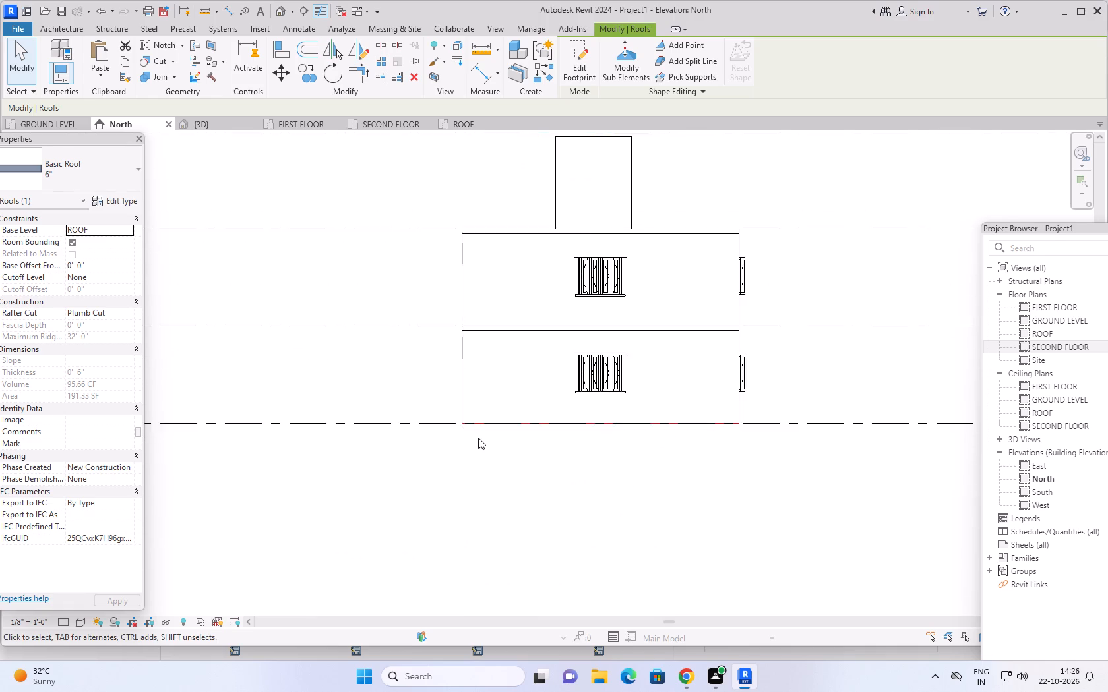
{"action": "scroll", "coordinate": [482, 434], "scroll_direction": "up", "scroll_amount": 11}
{"action": "scroll", "coordinate": [466, 417], "scroll_direction": "down", "scroll_amount": 4}
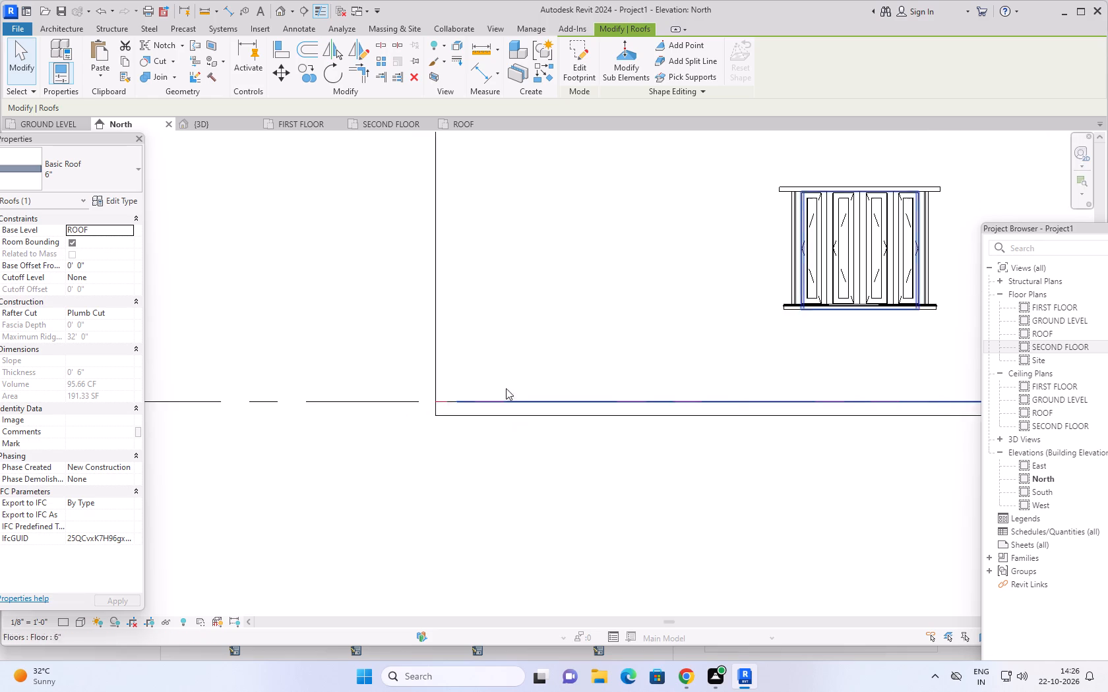
{"action": "scroll", "coordinate": [535, 349], "scroll_direction": "down", "scroll_amount": 13}
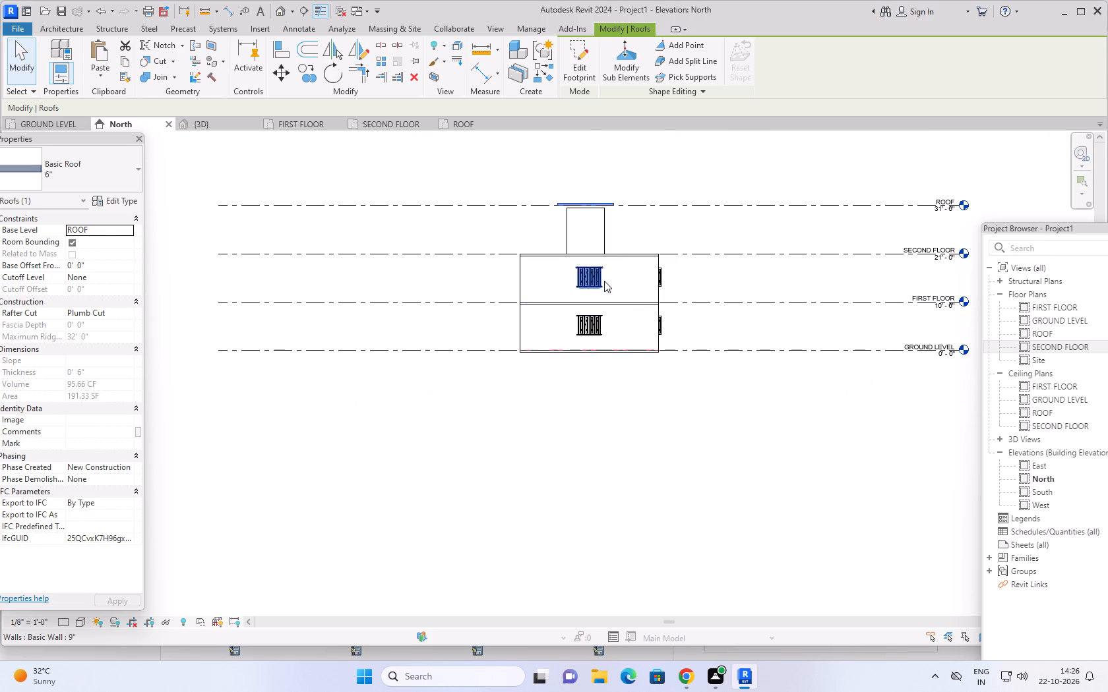
{"action": "middle_click_drag", "start_coordinate": [641, 225], "coordinate": [503, 325]}
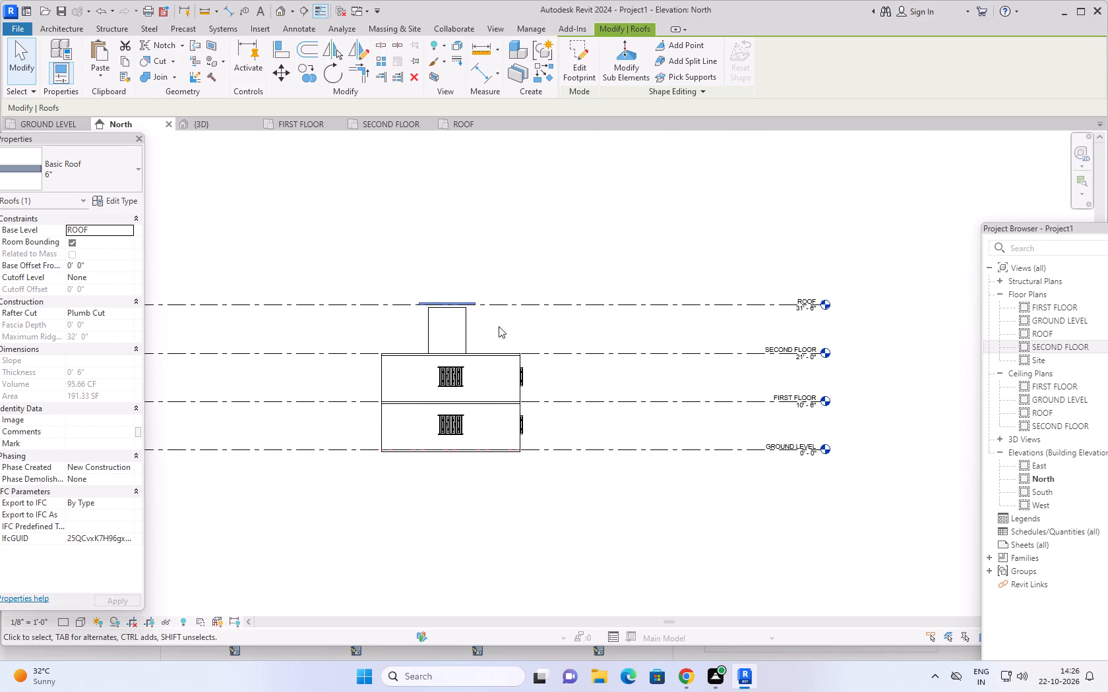
{"action": "scroll", "coordinate": [439, 309], "scroll_direction": "up", "scroll_amount": 6}
{"action": "scroll", "coordinate": [526, 284], "scroll_direction": "up", "scroll_amount": 2}
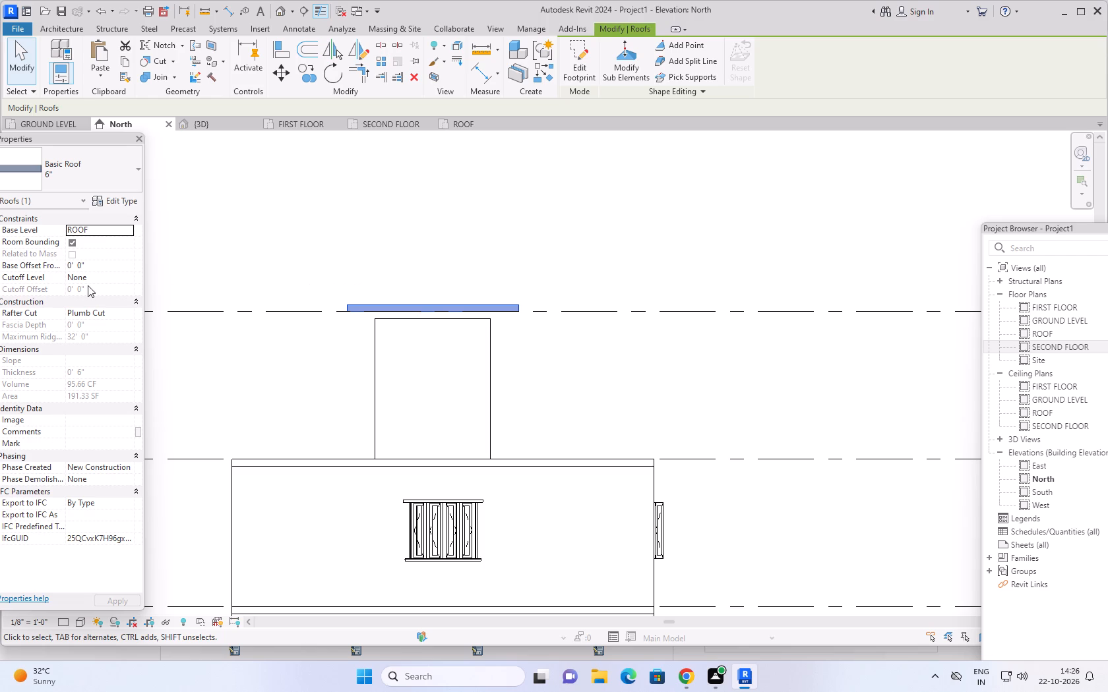
{"action": "scroll", "coordinate": [476, 236], "scroll_direction": "down", "scroll_amount": 7}
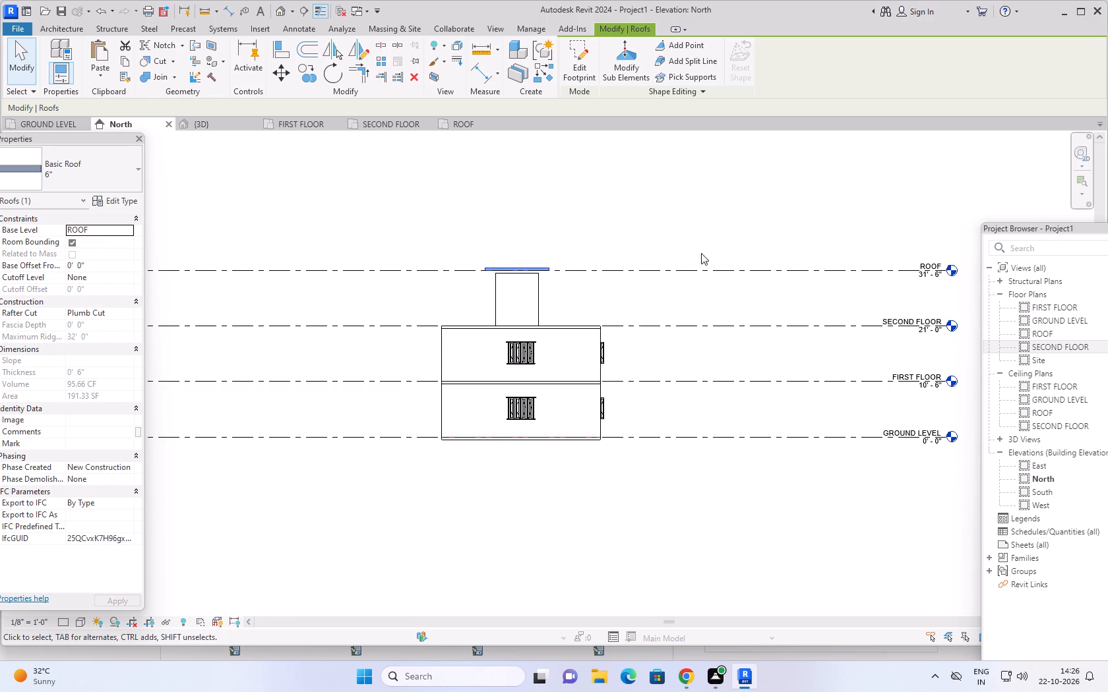
{"action": "scroll", "coordinate": [712, 253], "scroll_direction": "down", "scroll_amount": 1}
{"action": "middle_click_drag", "start_coordinate": [731, 241], "coordinate": [693, 256]}
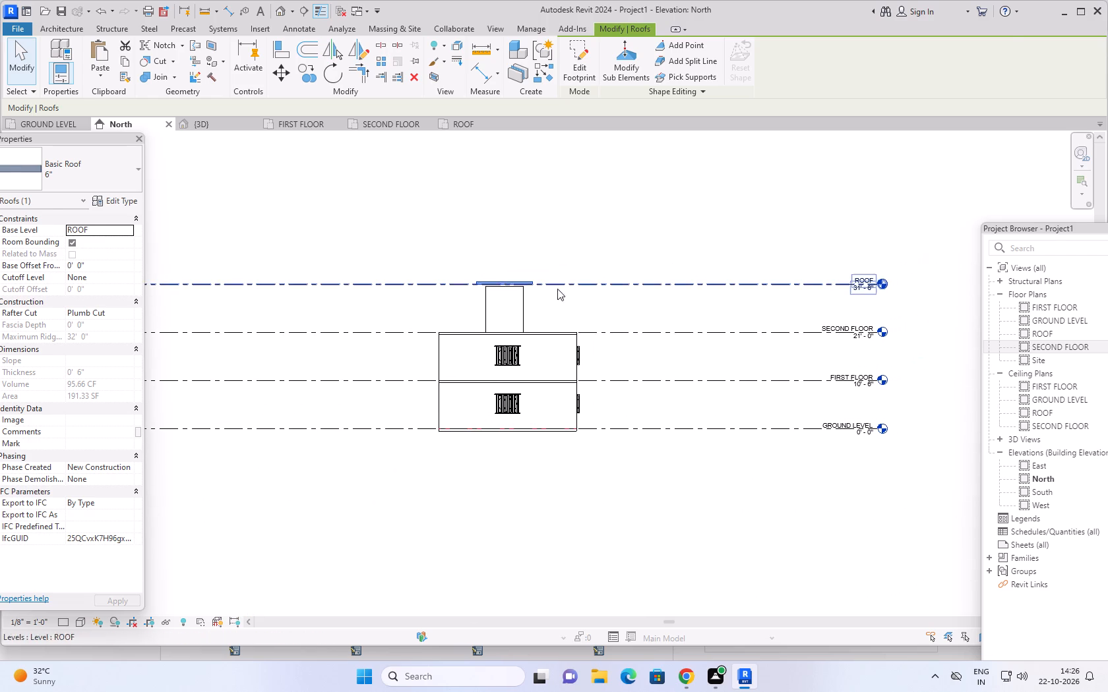
{"action": "key", "text": "Escape"}
{"action": "key", "text": "Escape"}
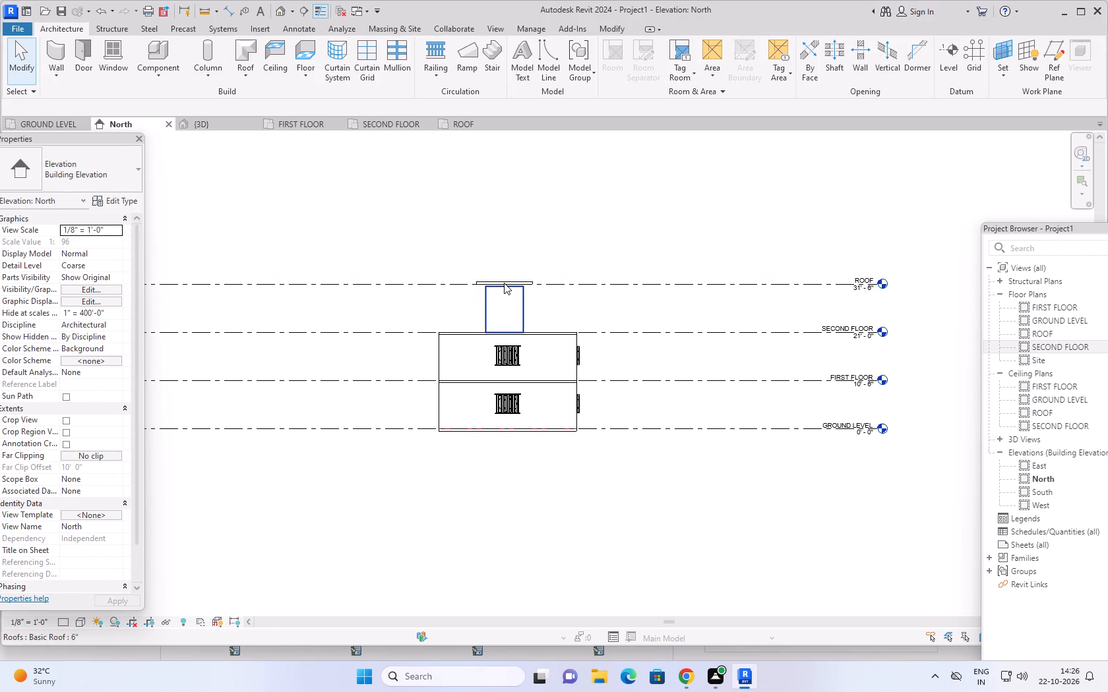
Nudge the stair enclosure roof down in the North elevation to a base offset of -0' 6" from the ROOF level.
{"action": "scroll", "coordinate": [504, 283], "scroll_direction": "up", "scroll_amount": 5}
{"action": "left_click", "coordinate": [524, 283]}
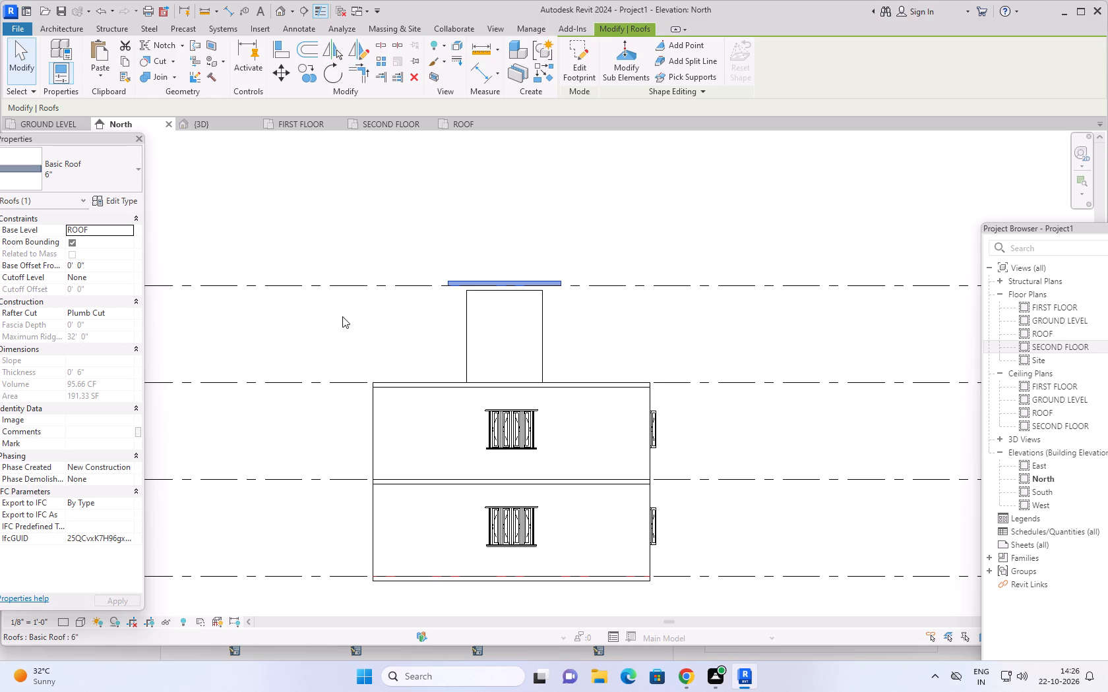
{"action": "key", "text": "Down"}
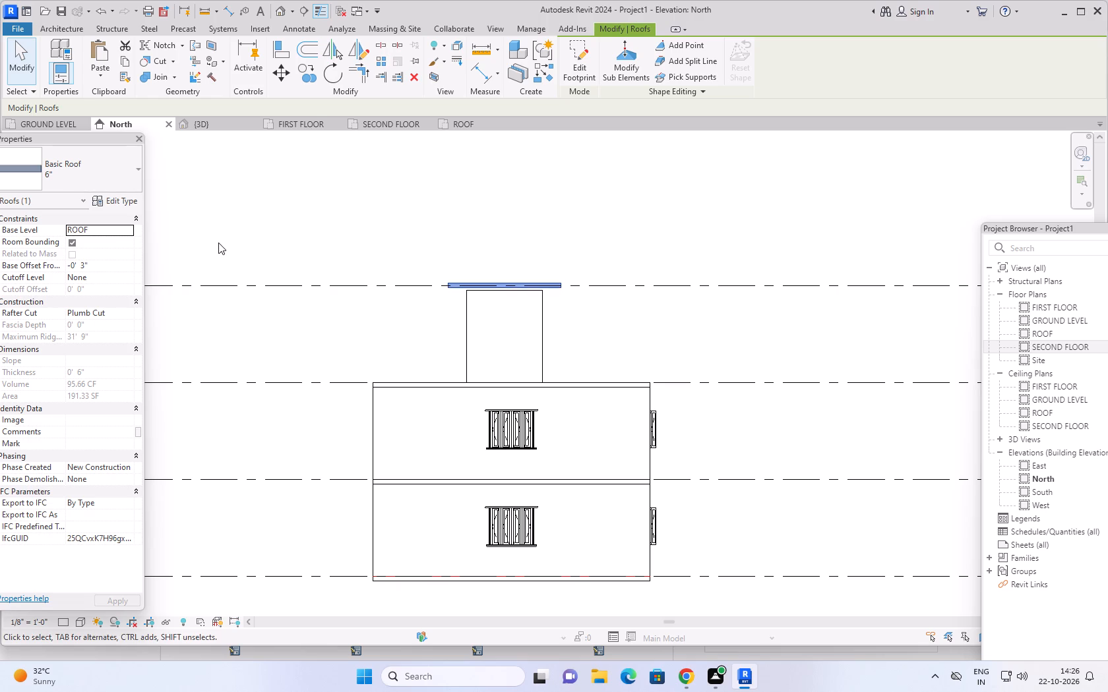
{"action": "key", "text": "Down"}
Examine up close the alignment of the lowered roof's top edge with the ROOF level line in the North elevation.
{"action": "scroll", "coordinate": [448, 273], "scroll_direction": "up", "scroll_amount": 4}
{"action": "scroll", "coordinate": [505, 294], "scroll_direction": "up", "scroll_amount": 5}
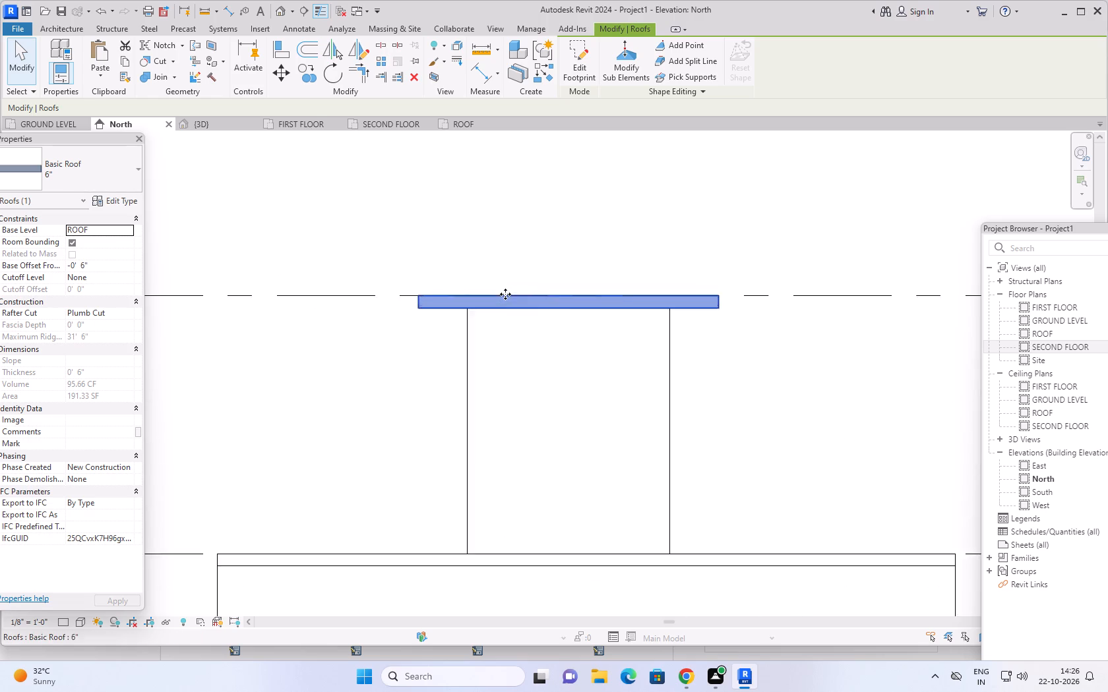
{"action": "scroll", "coordinate": [509, 291], "scroll_direction": "up", "scroll_amount": 5}
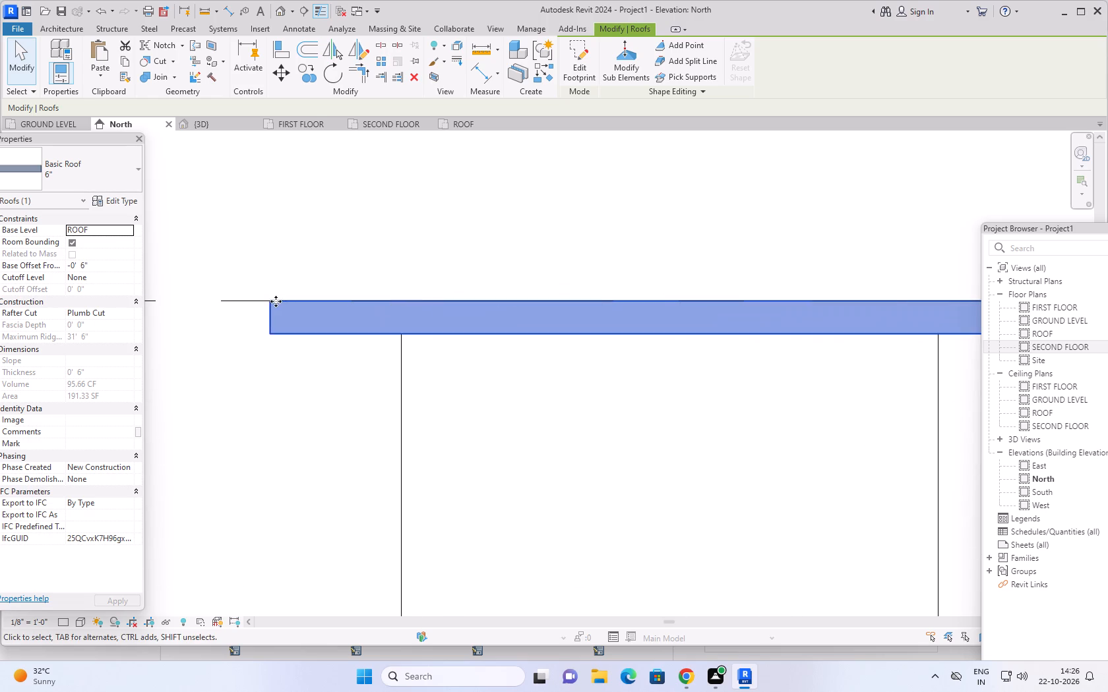
{"action": "scroll", "coordinate": [257, 301], "scroll_direction": "up", "scroll_amount": 15}
{"action": "scroll", "coordinate": [356, 299], "scroll_direction": "up", "scroll_amount": 17}
{"action": "scroll", "coordinate": [306, 275], "scroll_direction": "up", "scroll_amount": 7}
{"action": "scroll", "coordinate": [301, 300], "scroll_direction": "down", "scroll_amount": 6}
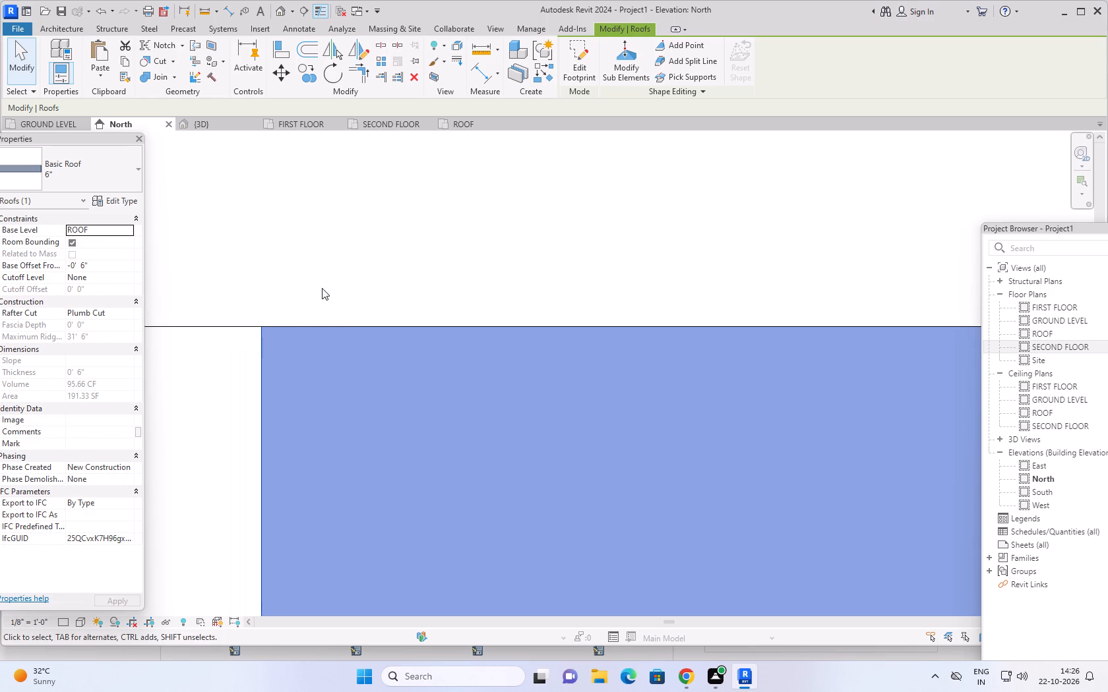
{"action": "scroll", "coordinate": [322, 288], "scroll_direction": "down", "scroll_amount": 11}
{"action": "scroll", "coordinate": [421, 267], "scroll_direction": "down", "scroll_amount": 17}
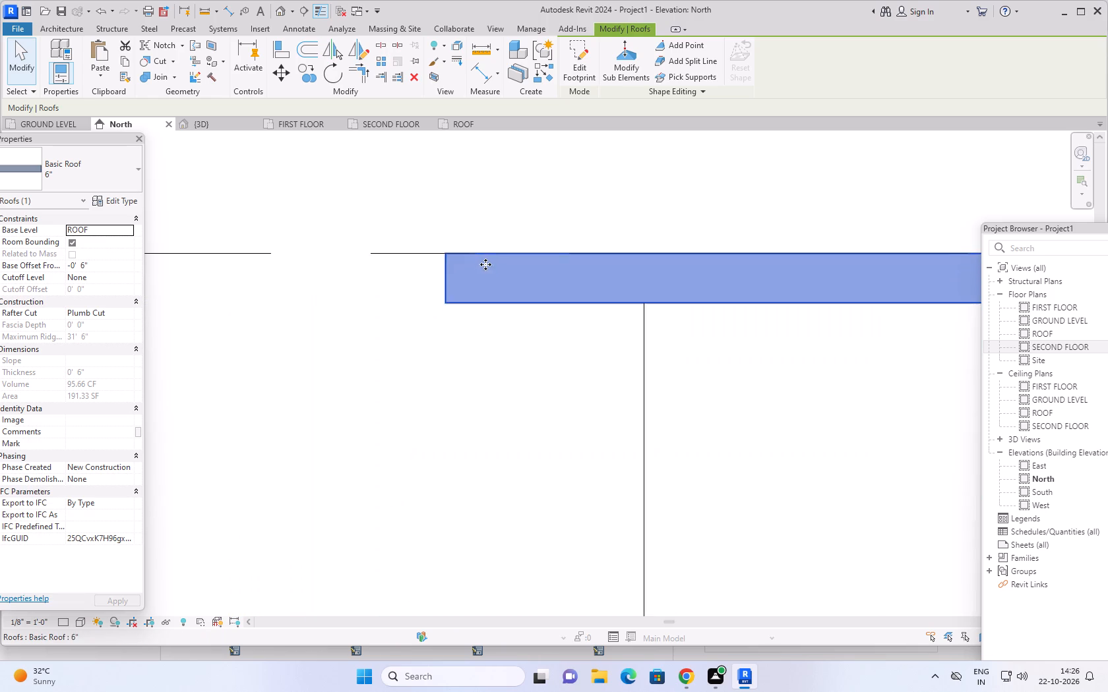
{"action": "scroll", "coordinate": [485, 264], "scroll_direction": "down", "scroll_amount": 19}
{"action": "scroll", "coordinate": [514, 277], "scroll_direction": "down", "scroll_amount": 4}
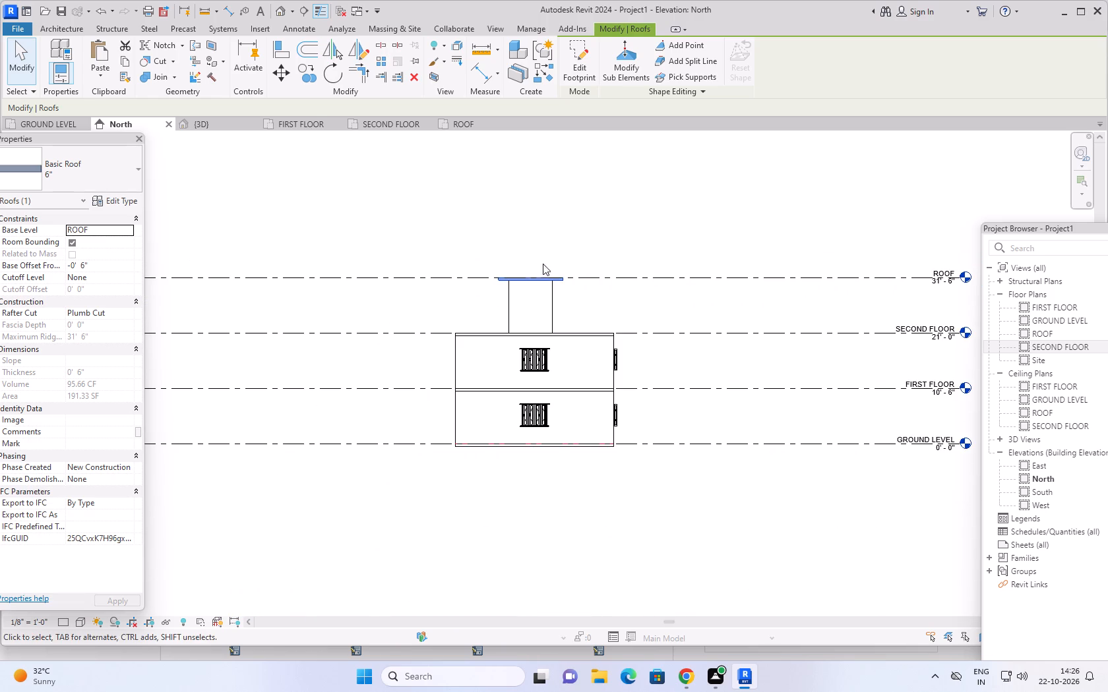
{"action": "scroll", "coordinate": [556, 251], "scroll_direction": "down", "scroll_amount": 2}
{"action": "middle_click_drag", "start_coordinate": [555, 249], "coordinate": [510, 260]}
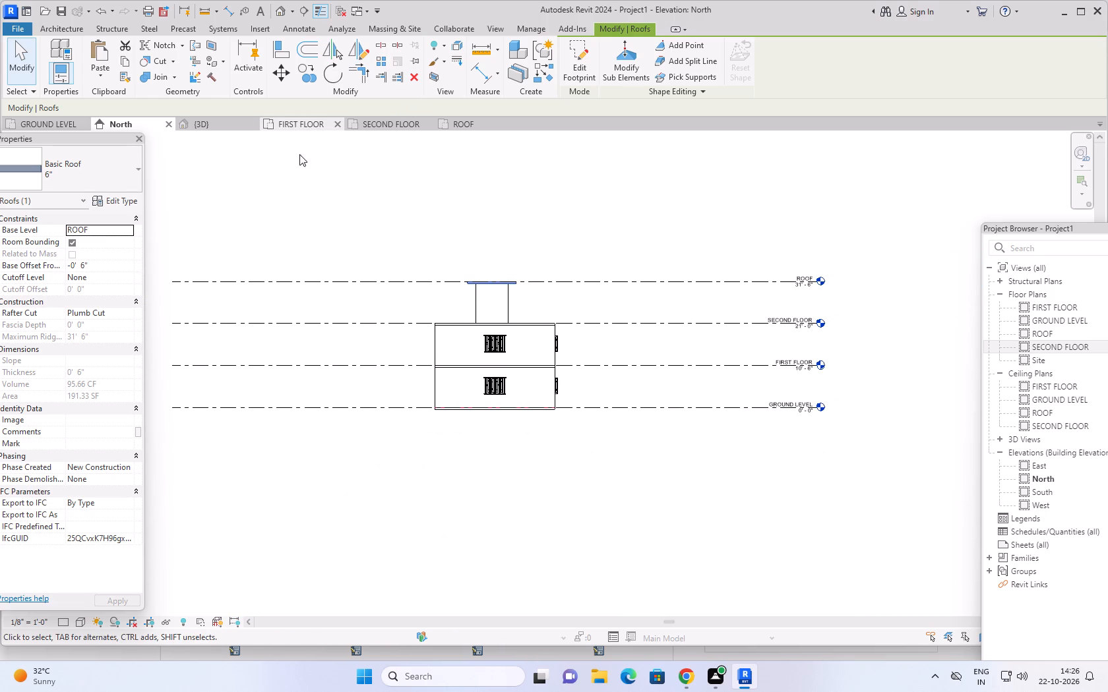
{"action": "key", "text": "Escape"}
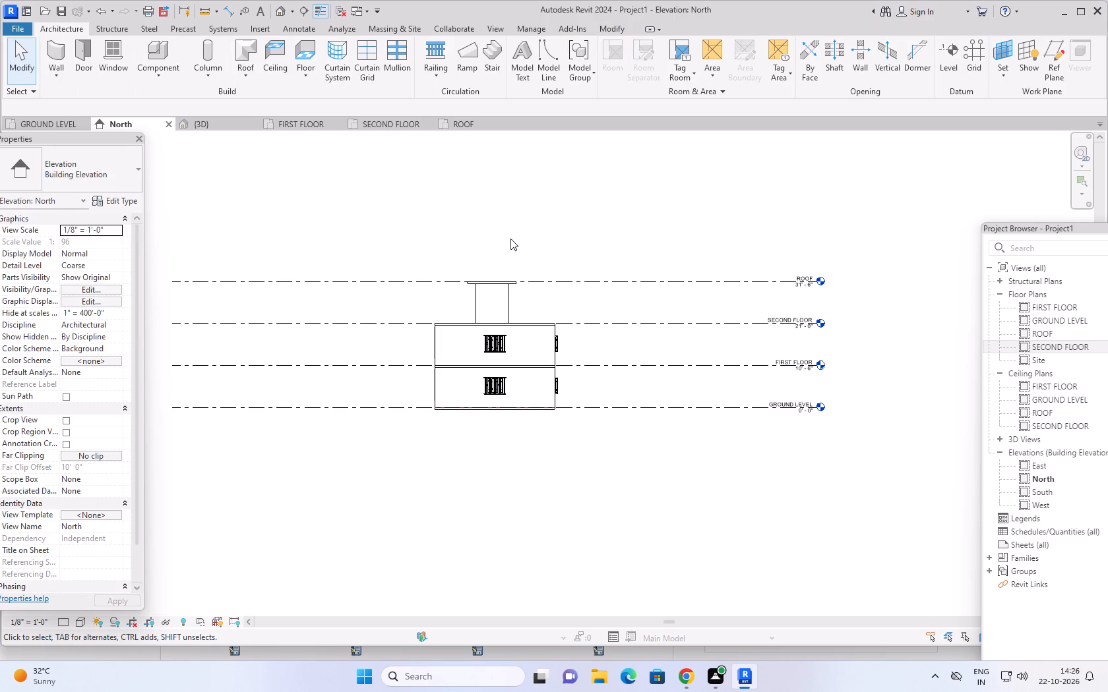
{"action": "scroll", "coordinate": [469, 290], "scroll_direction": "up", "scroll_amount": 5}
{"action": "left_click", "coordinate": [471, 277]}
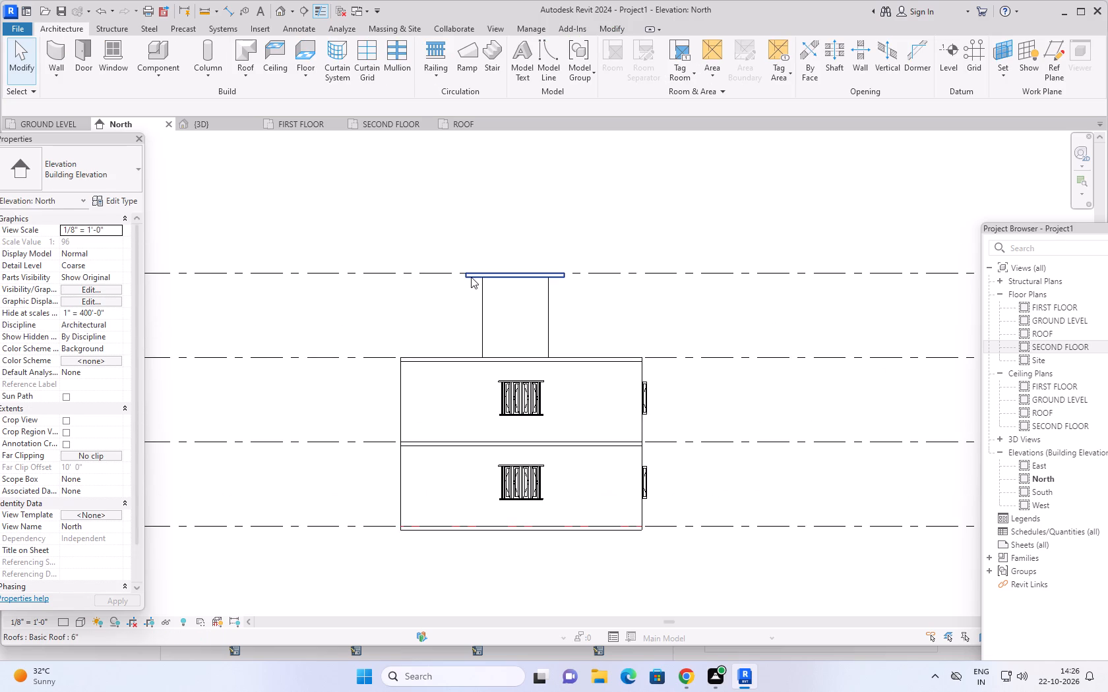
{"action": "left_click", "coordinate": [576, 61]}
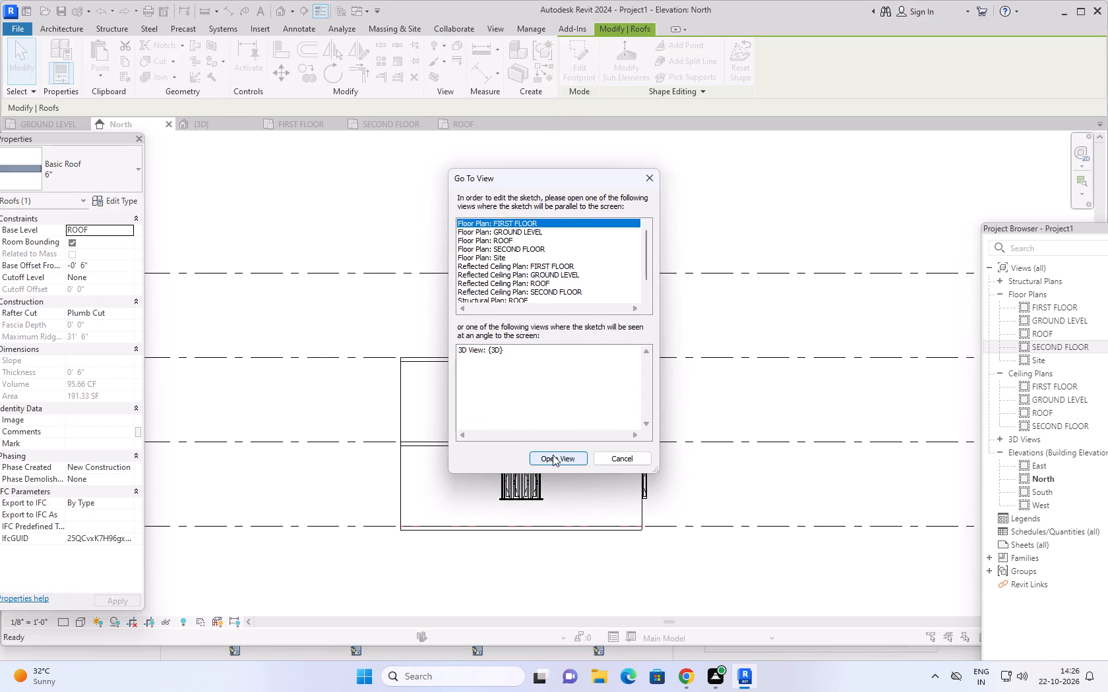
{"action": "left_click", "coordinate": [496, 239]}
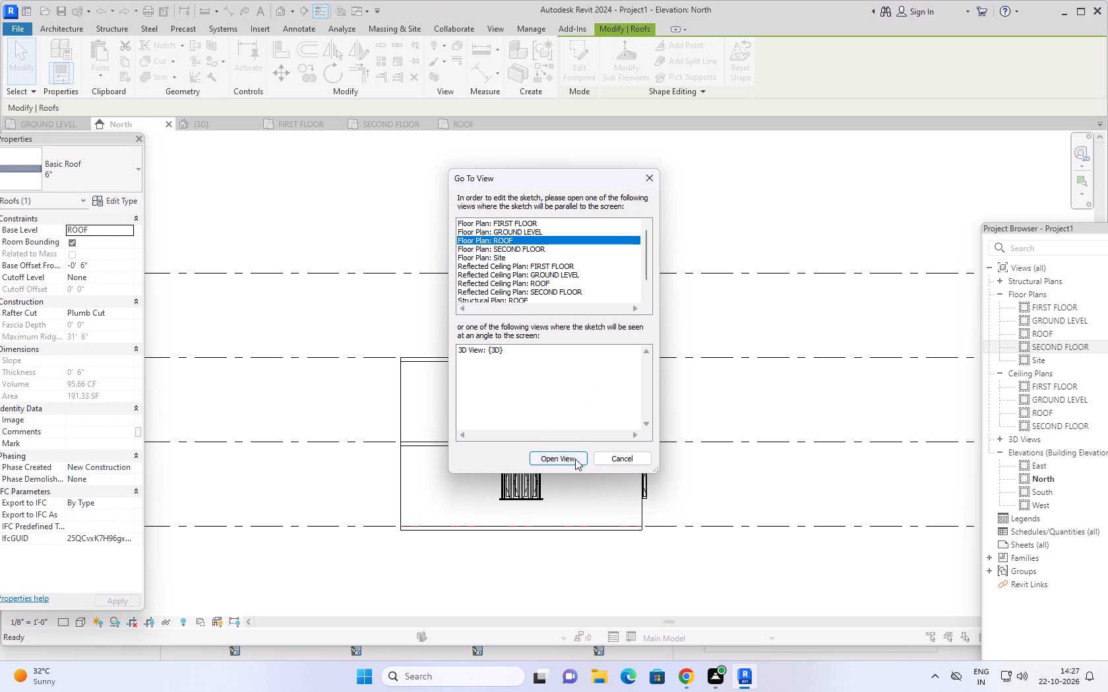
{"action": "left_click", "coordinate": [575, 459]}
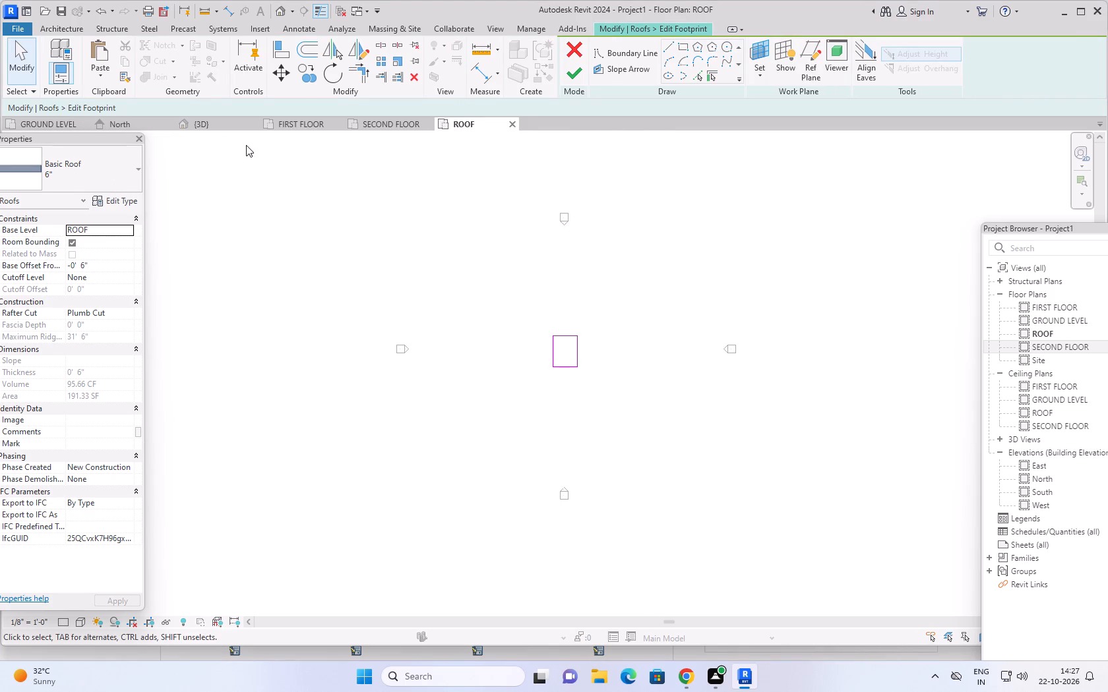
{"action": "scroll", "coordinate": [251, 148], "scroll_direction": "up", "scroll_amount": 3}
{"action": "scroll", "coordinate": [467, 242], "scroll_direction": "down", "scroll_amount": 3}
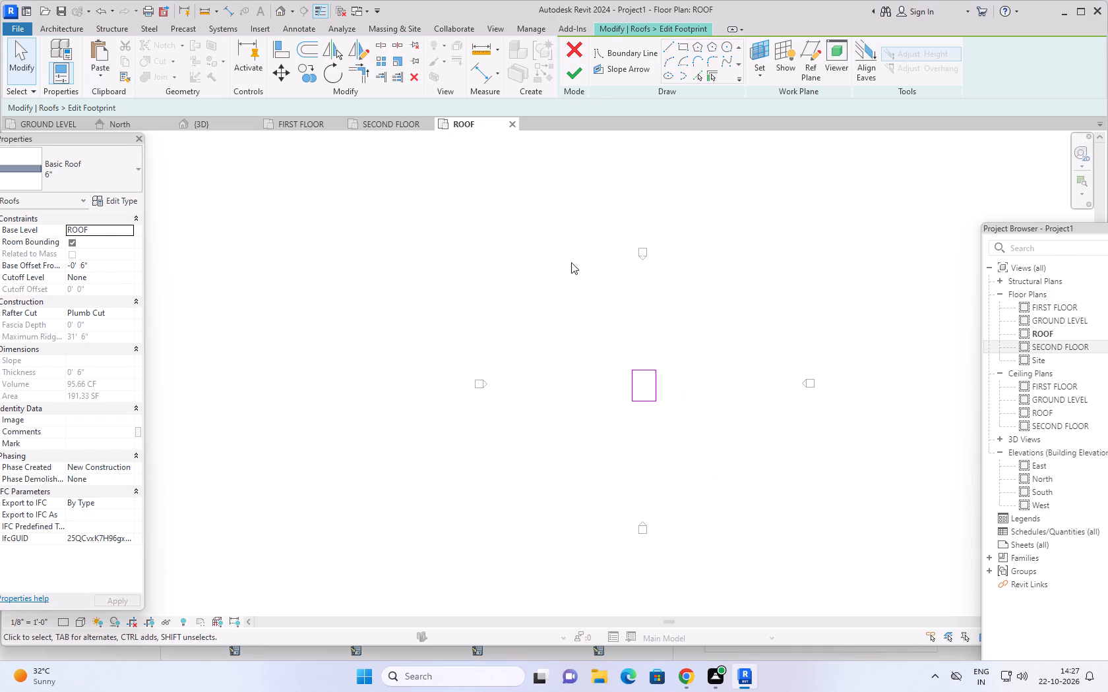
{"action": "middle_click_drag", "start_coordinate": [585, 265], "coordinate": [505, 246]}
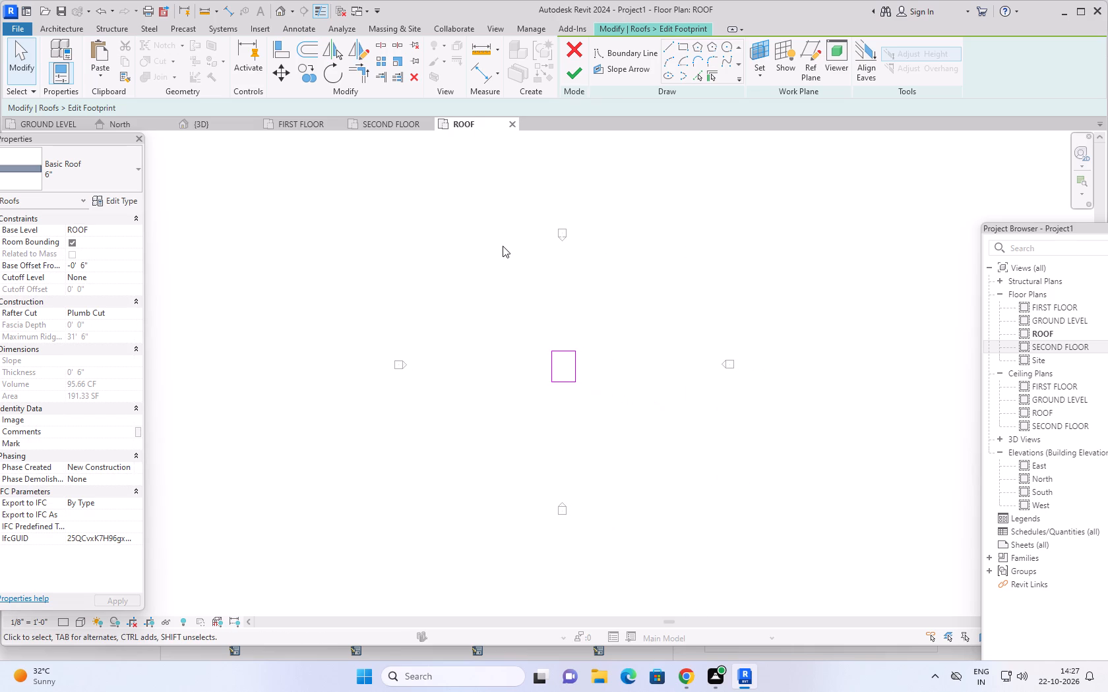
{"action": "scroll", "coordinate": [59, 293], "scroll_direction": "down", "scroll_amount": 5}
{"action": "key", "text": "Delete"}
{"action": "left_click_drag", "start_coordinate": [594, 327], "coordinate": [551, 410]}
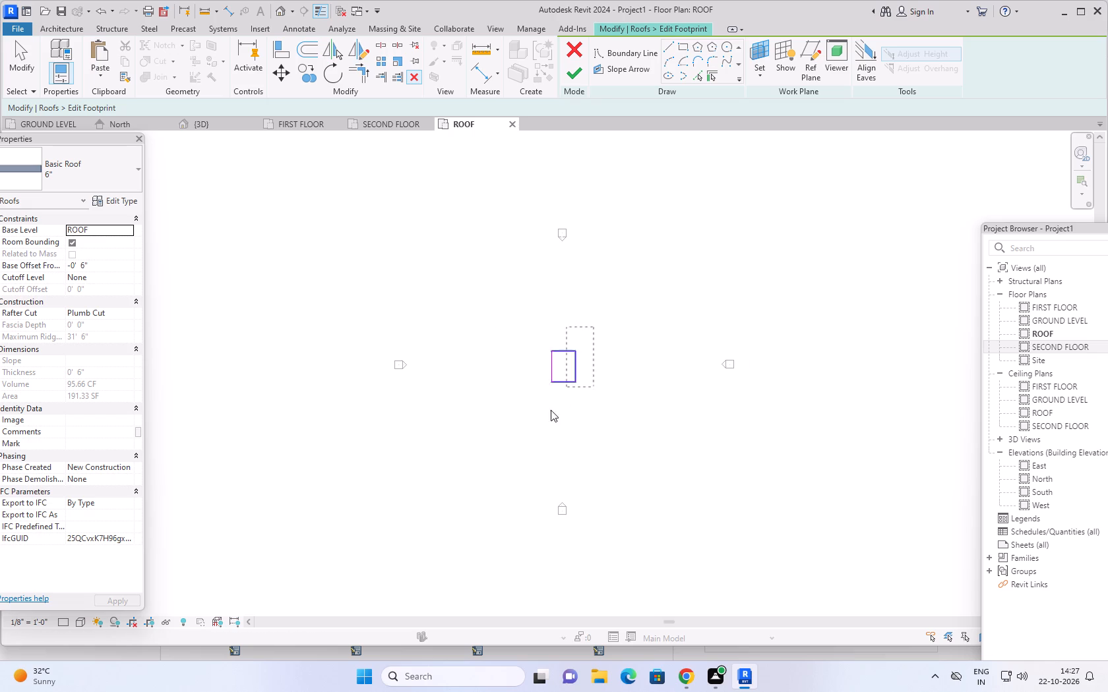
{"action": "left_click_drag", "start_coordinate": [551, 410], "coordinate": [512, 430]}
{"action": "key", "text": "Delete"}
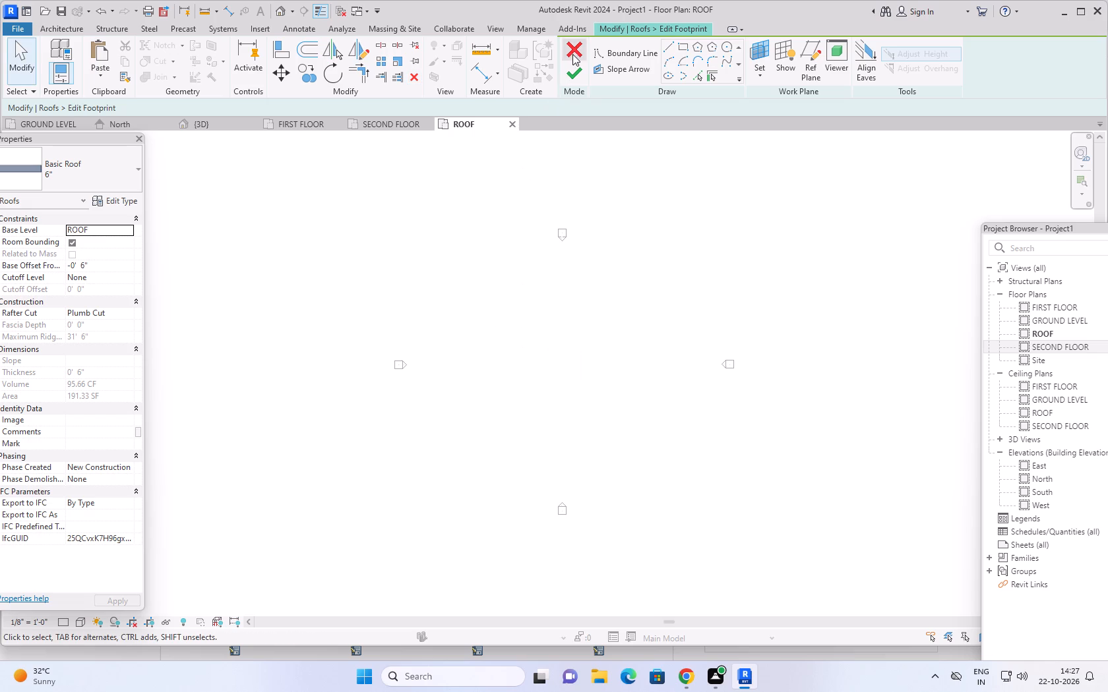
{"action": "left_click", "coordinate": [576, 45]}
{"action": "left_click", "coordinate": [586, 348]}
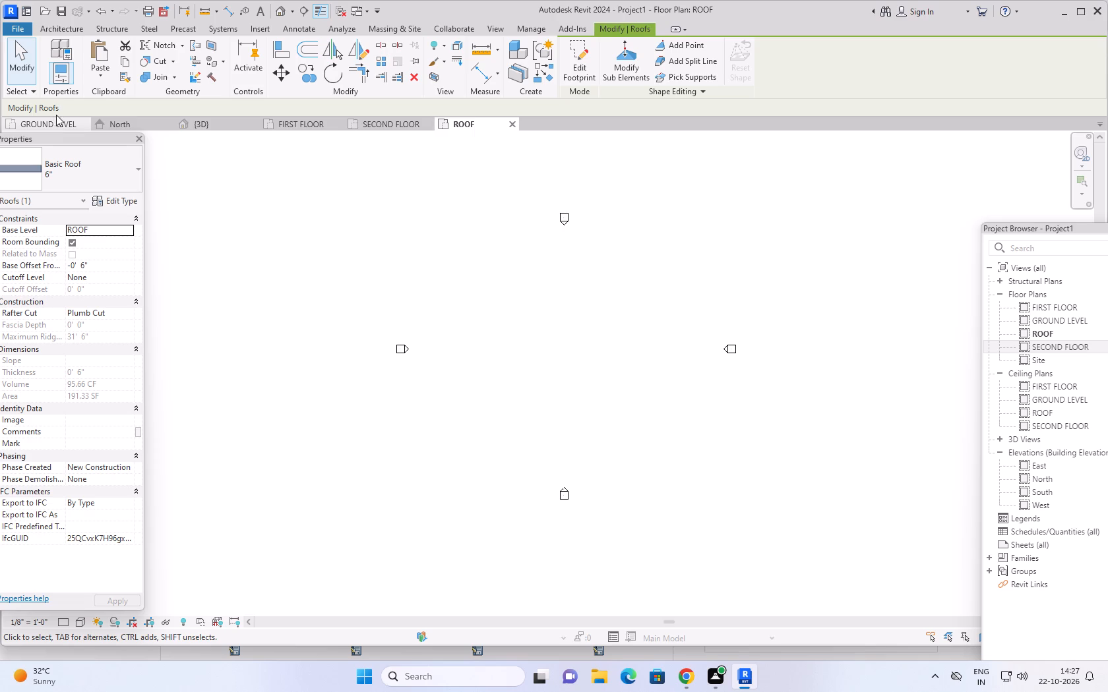
On the SECOND FLOOR plan, create a slope-defining 6" roof by footprint from a rectangle offset 2' outside the stair enclosure walls.
{"action": "left_click", "coordinate": [381, 121]}
{"action": "scroll", "coordinate": [551, 243], "scroll_direction": "down", "scroll_amount": 2}
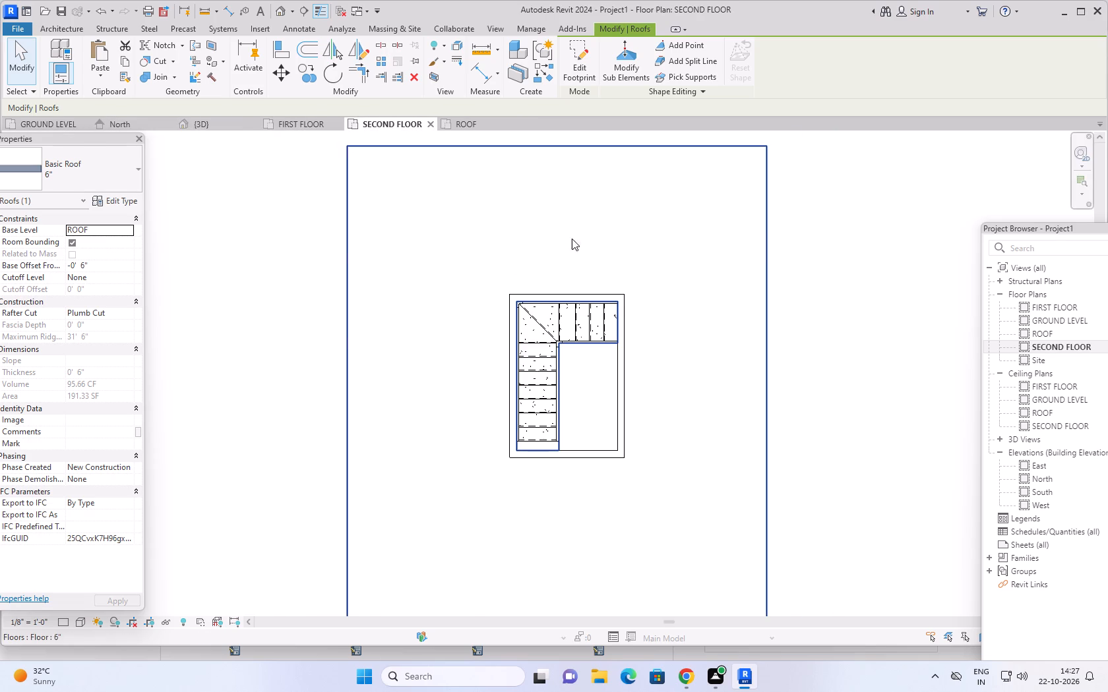
{"action": "middle_click_drag", "start_coordinate": [535, 225], "coordinate": [487, 212]}
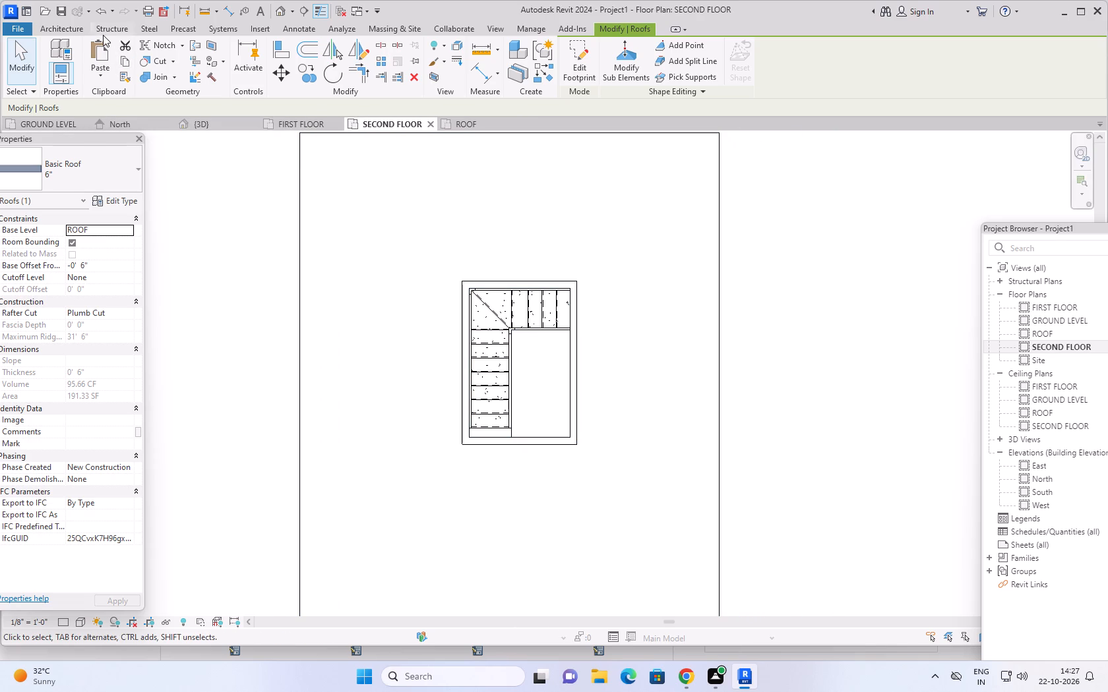
{"action": "left_click", "coordinate": [69, 28]}
{"action": "left_click", "coordinate": [243, 78]}
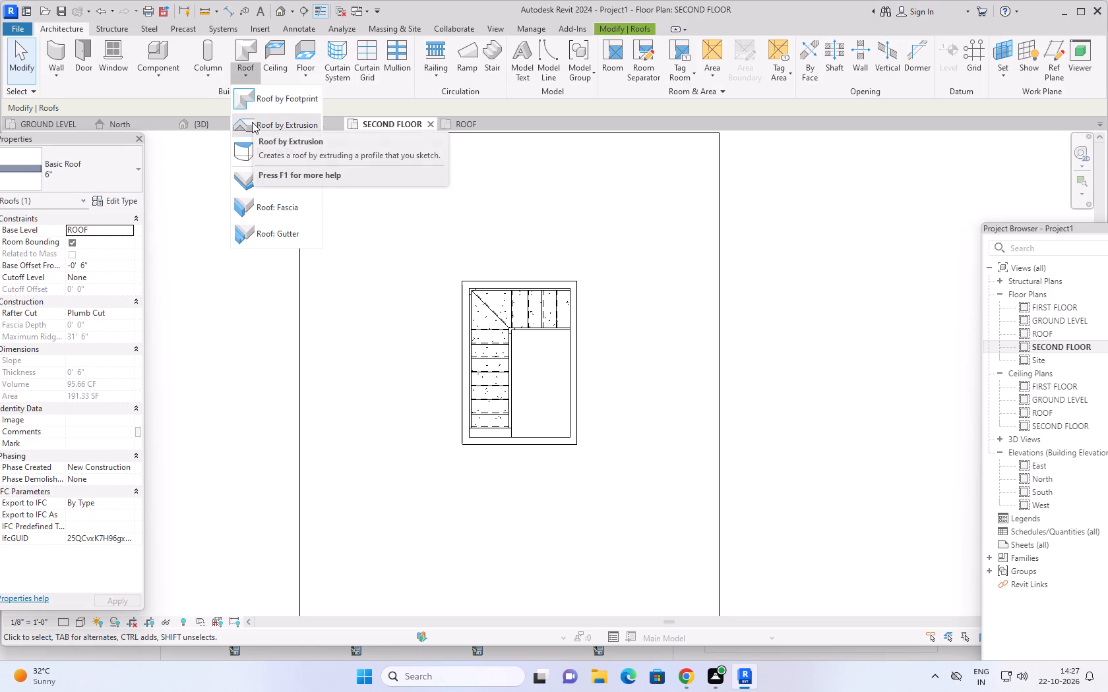
{"action": "left_click", "coordinate": [252, 99]}
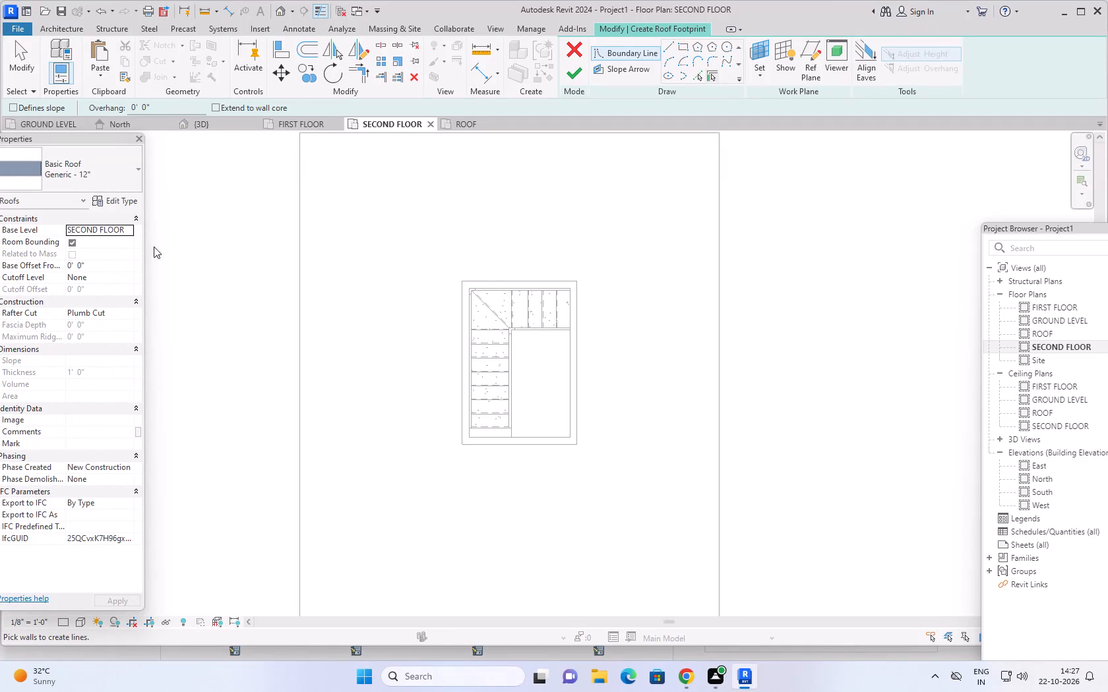
{"action": "left_click", "coordinate": [125, 174]}
{"action": "left_click", "coordinate": [51, 242]}
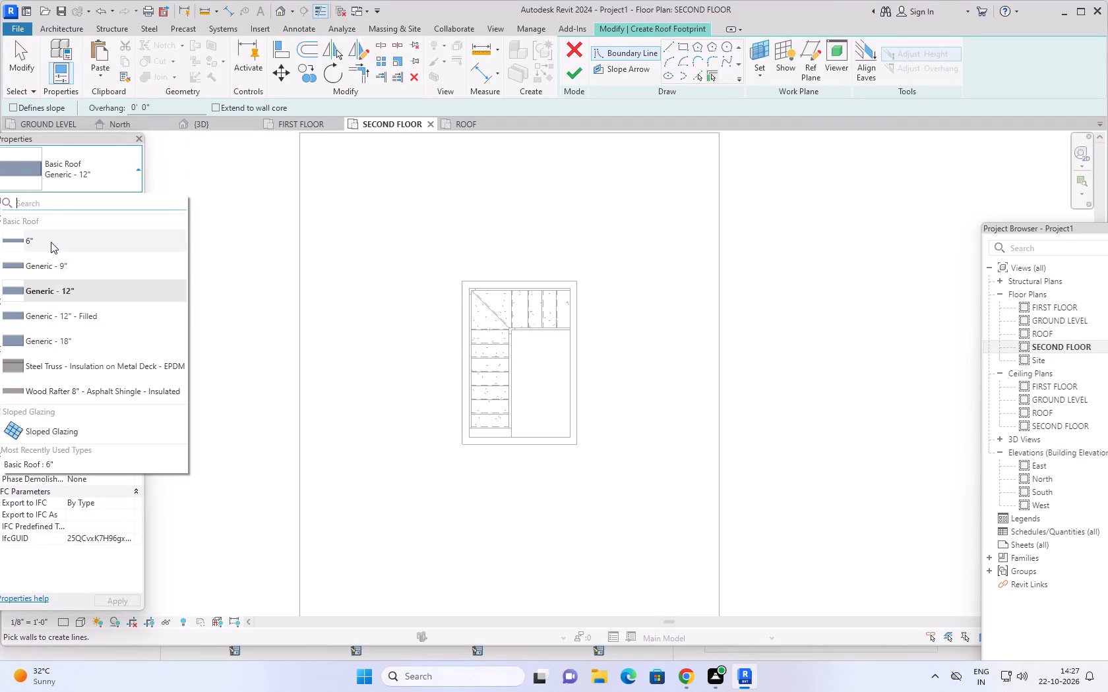
{"action": "scroll", "coordinate": [63, 202], "scroll_direction": "up", "scroll_amount": 1}
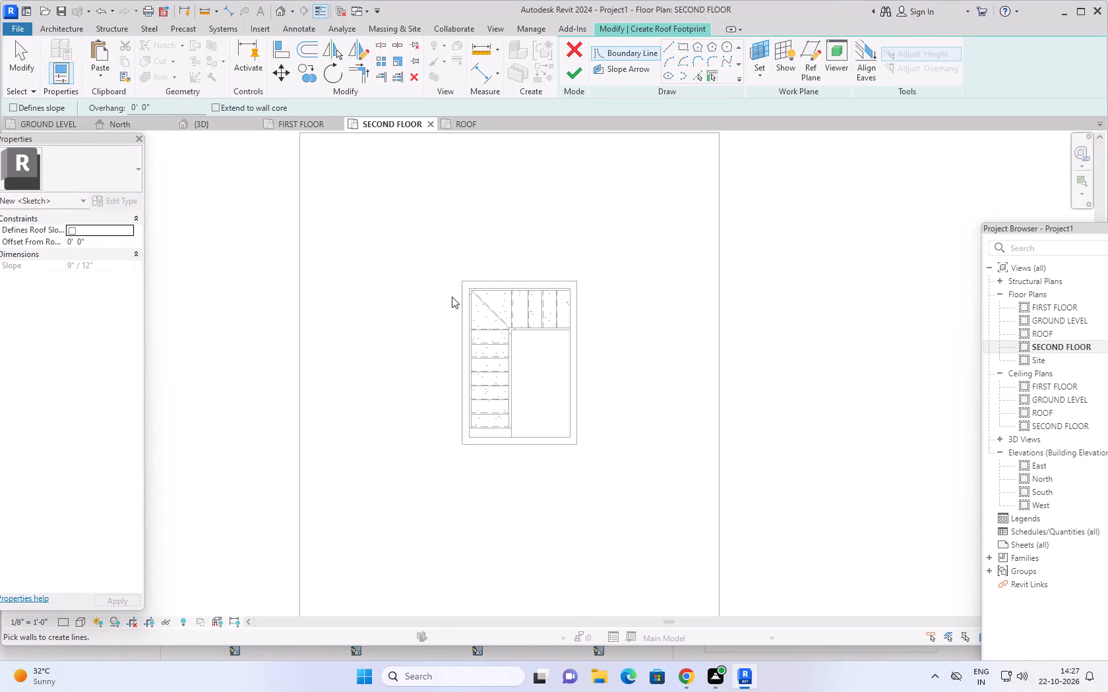
{"action": "middle_click_drag", "start_coordinate": [539, 245], "coordinate": [500, 218]}
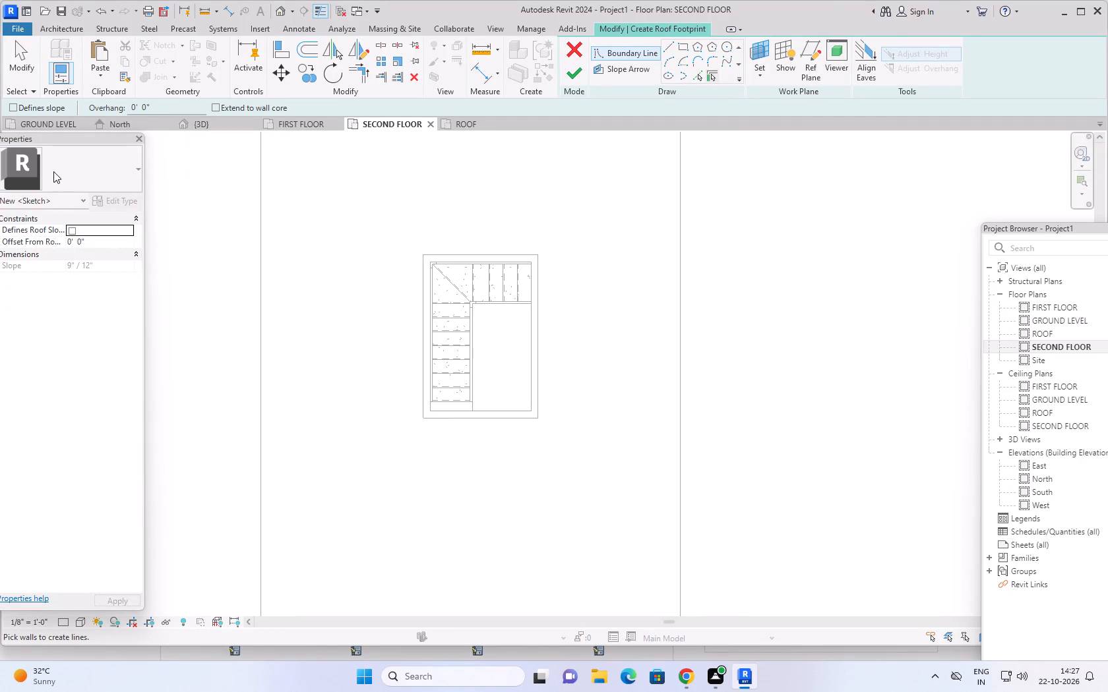
{"action": "left_click", "coordinate": [12, 105]}
{"action": "left_click", "coordinate": [685, 42]}
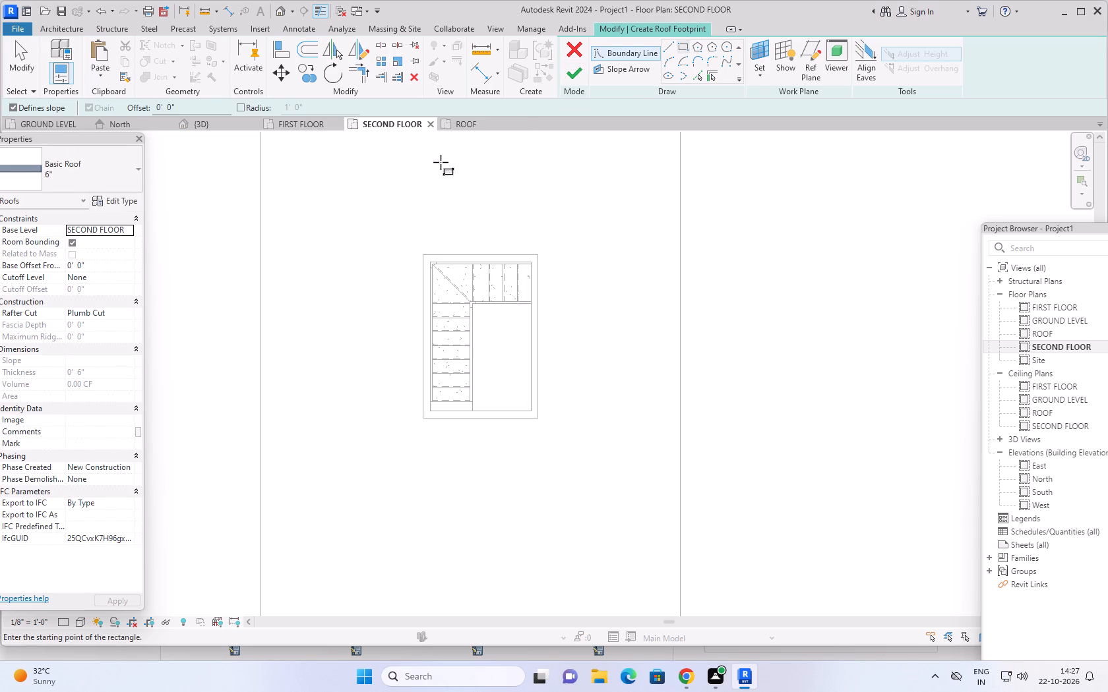
{"action": "left_click", "coordinate": [187, 105]}
{"action": "key", "text": "BackSpace"}
{"action": "key", "text": "BackSpace"}
{"action": "key", "text": "BackSpace"}
{"action": "key", "text": "BackSpace"}
{"action": "key", "text": "BackSpace"}
{"action": "key", "text": "BackSpace"}
{"action": "key", "text": "BackSpace"}
{"action": "key", "text": "BackSpace"}
{"action": "key", "text": "BackSpace"}
{"action": "key", "text": "BackSpace"}
{"action": "key", "text": "BackSpace"}
{"action": "key", "text": "BackSpace"}
{"action": "key", "text": "BackSpace"}
{"action": "key", "text": "BackSpace"}
{"action": "key", "text": "BackSpace"}
{"action": "type", "text": "2'"}
{"action": "key", "text": "Return"}
{"action": "left_click", "coordinate": [422, 255]}
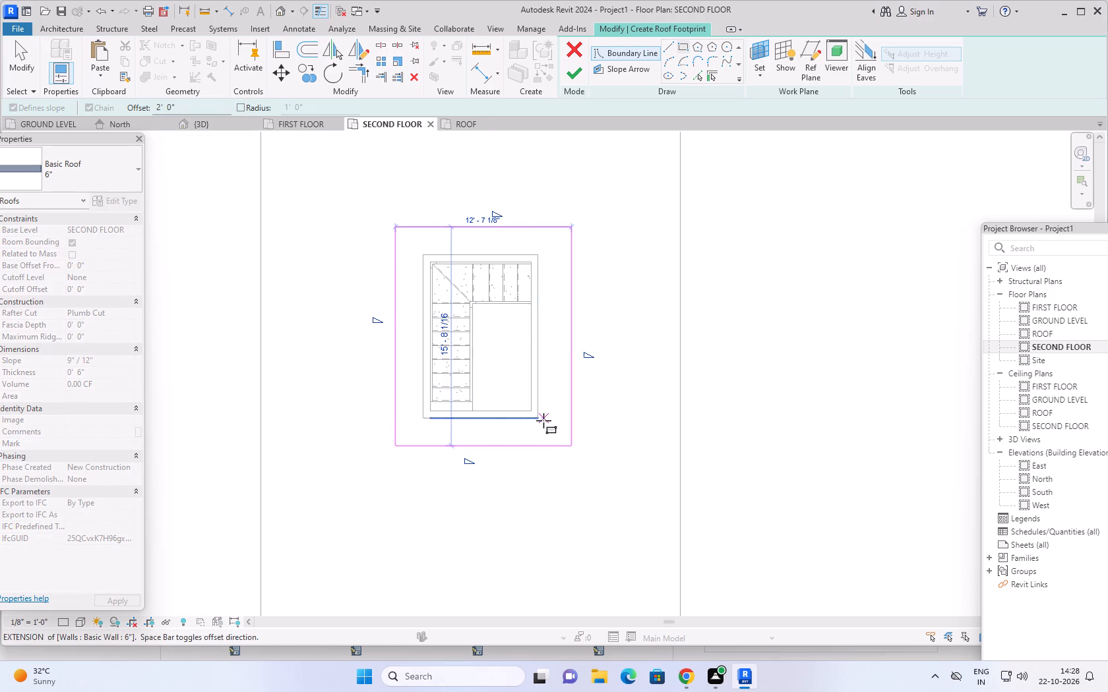
{"action": "left_click", "coordinate": [541, 421]}
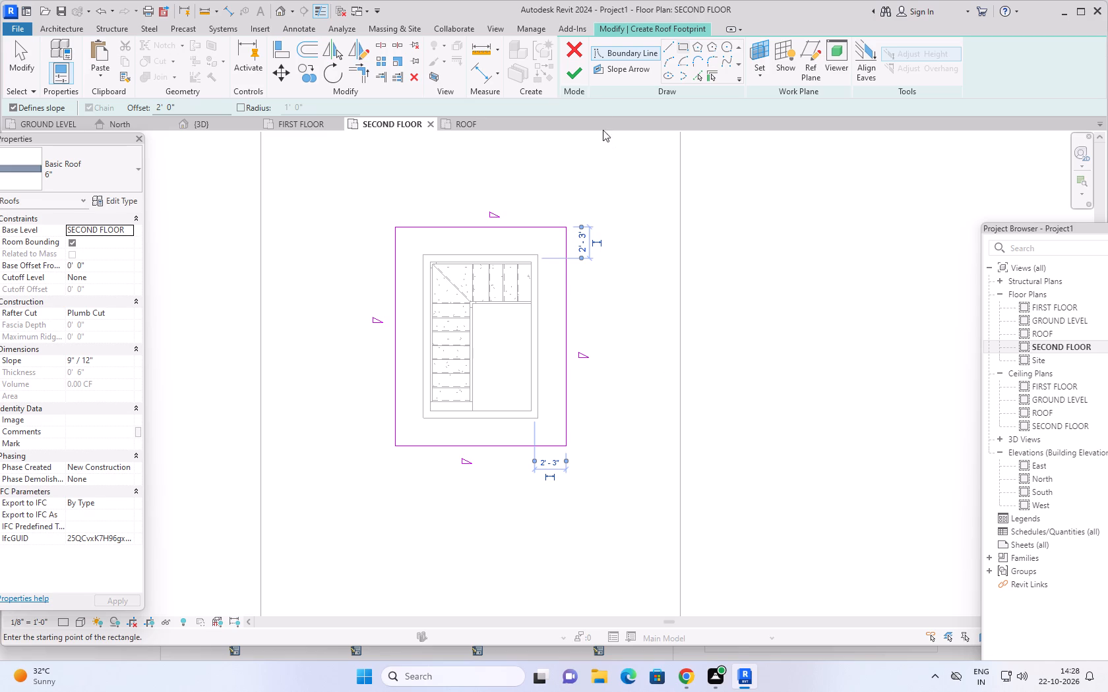
{"action": "left_click", "coordinate": [572, 72]}
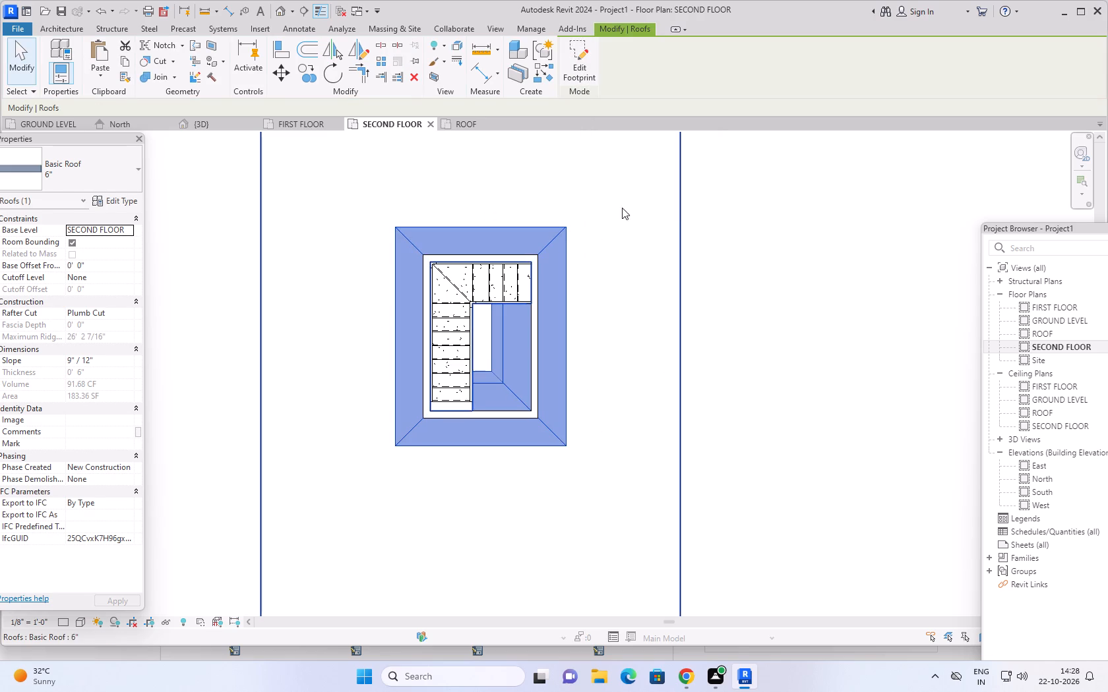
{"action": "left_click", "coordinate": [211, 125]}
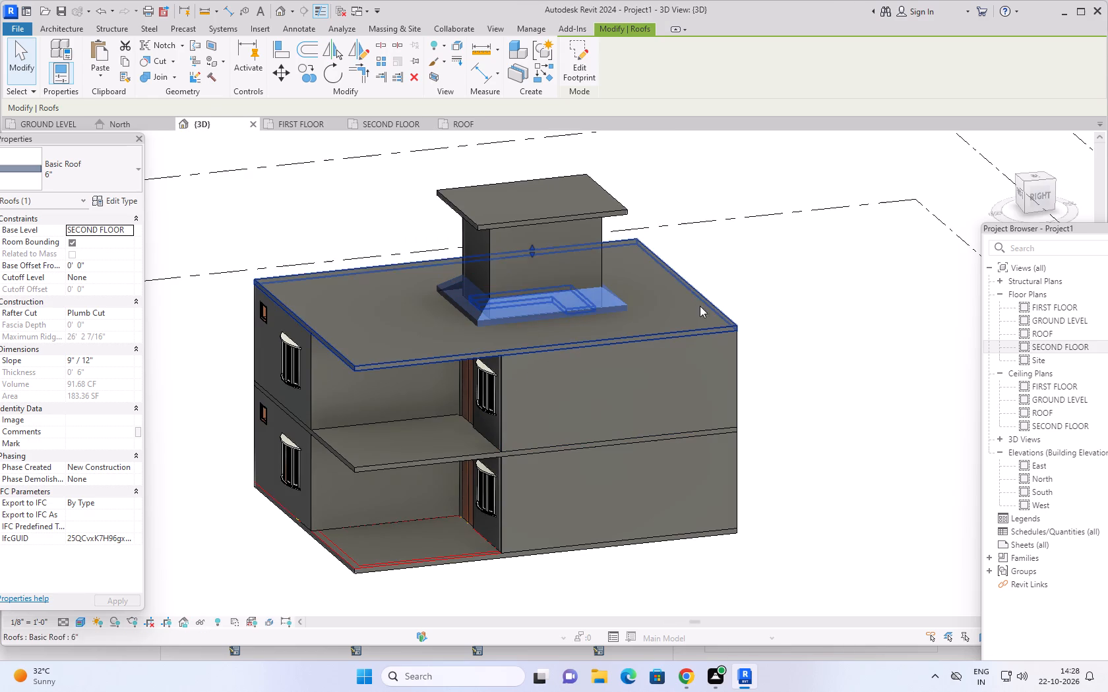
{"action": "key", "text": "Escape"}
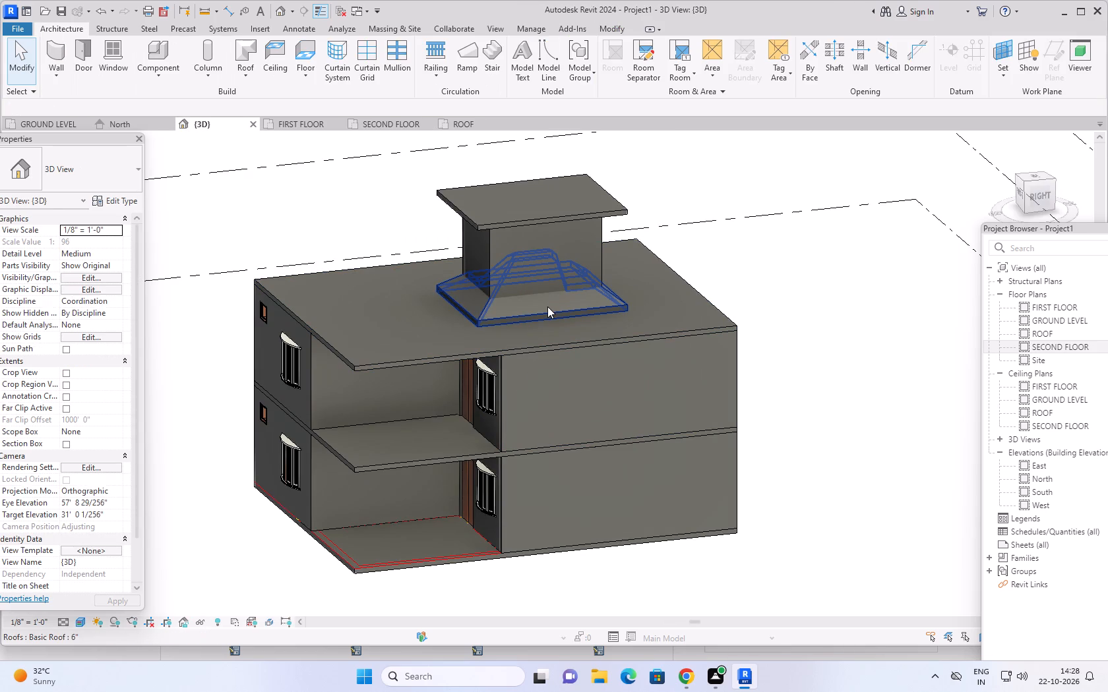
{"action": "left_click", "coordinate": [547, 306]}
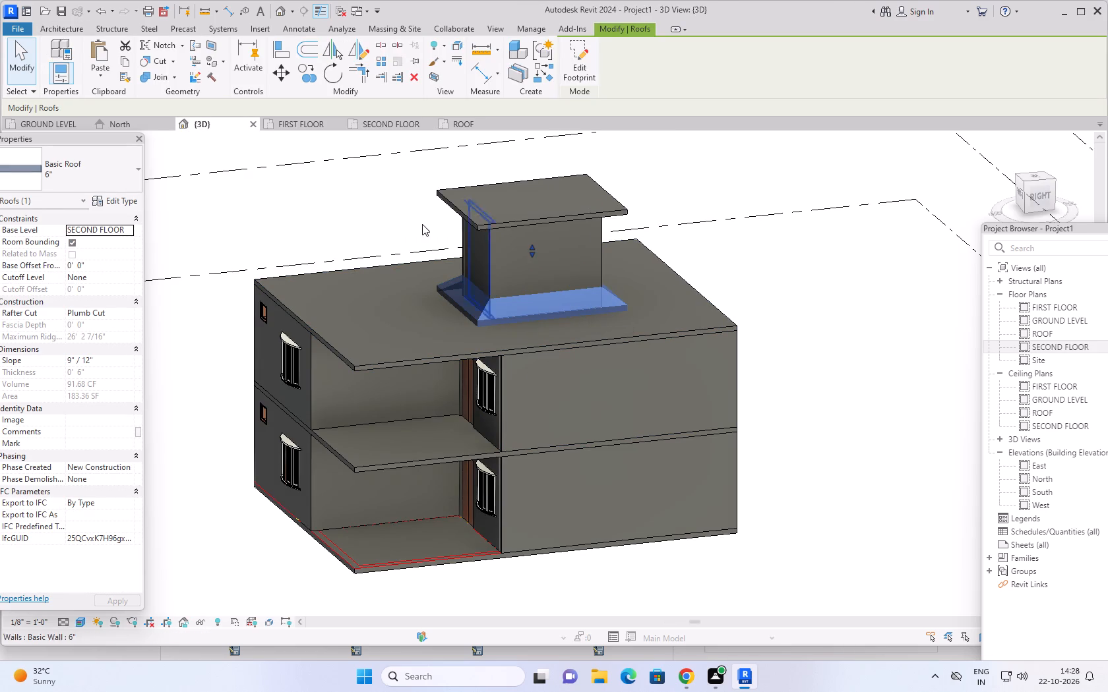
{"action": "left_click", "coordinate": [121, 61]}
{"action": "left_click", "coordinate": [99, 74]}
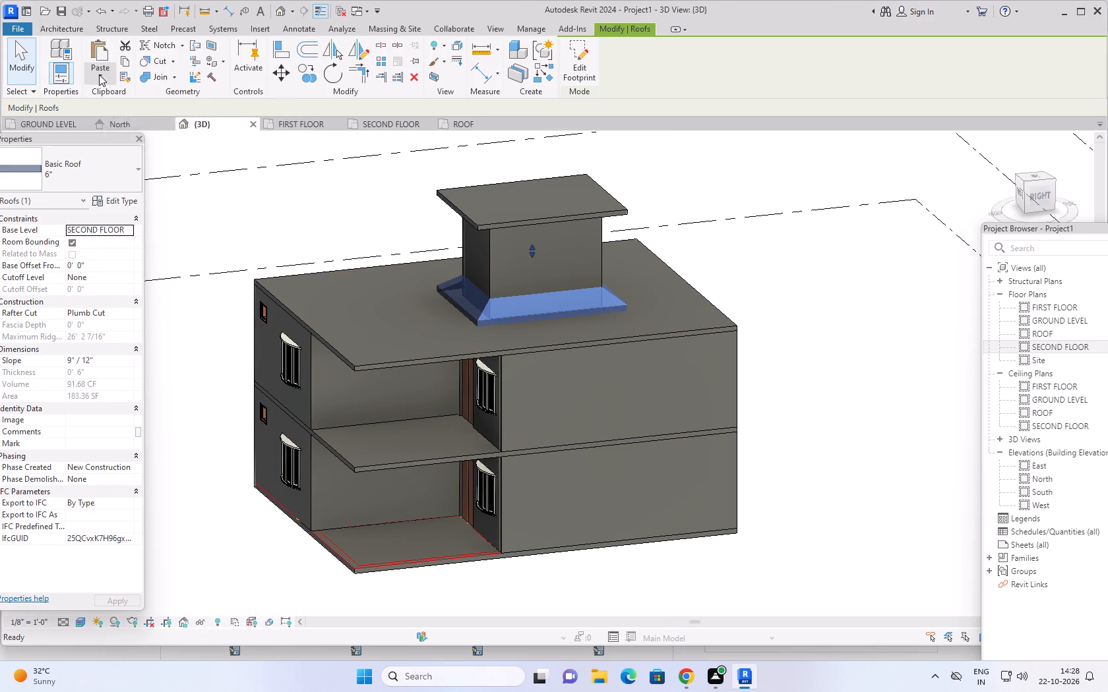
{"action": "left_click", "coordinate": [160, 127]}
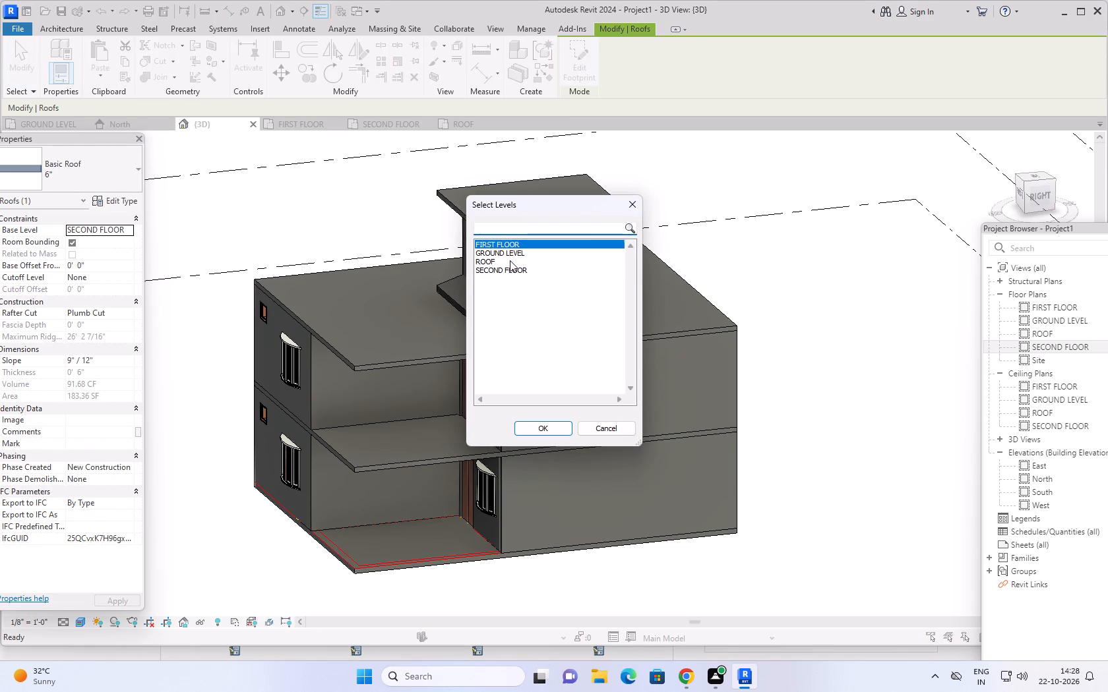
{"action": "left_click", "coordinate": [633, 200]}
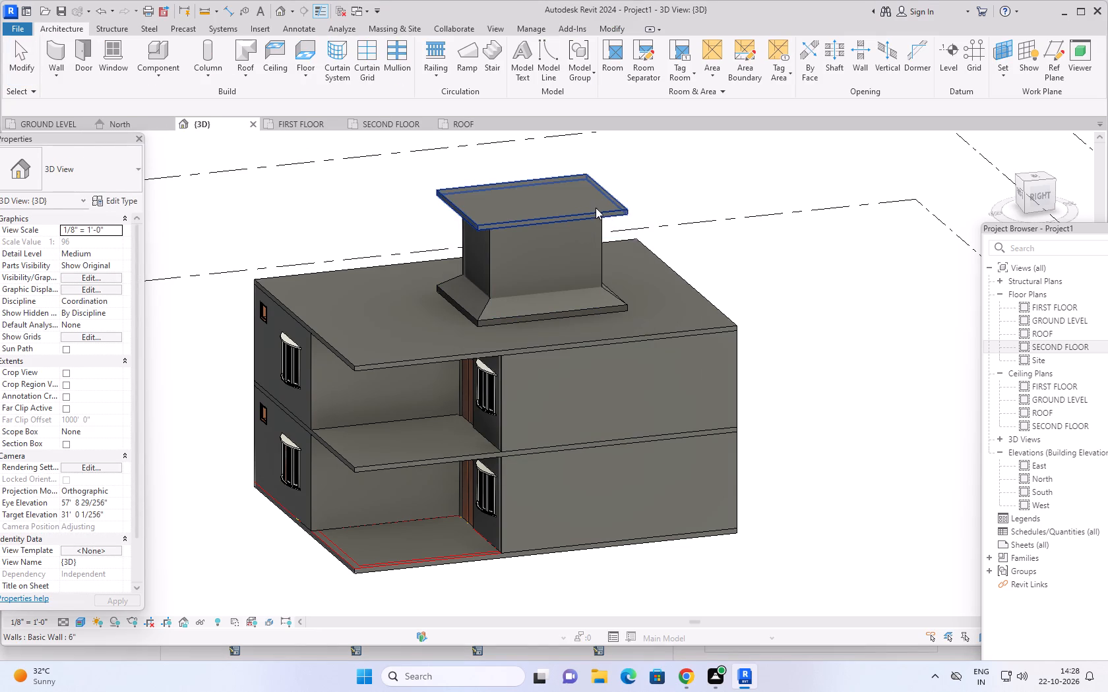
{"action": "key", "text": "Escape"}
Delete the flat 6" roof on top of the stair enclosure in the 3D view.
{"action": "left_click", "coordinate": [607, 211]}
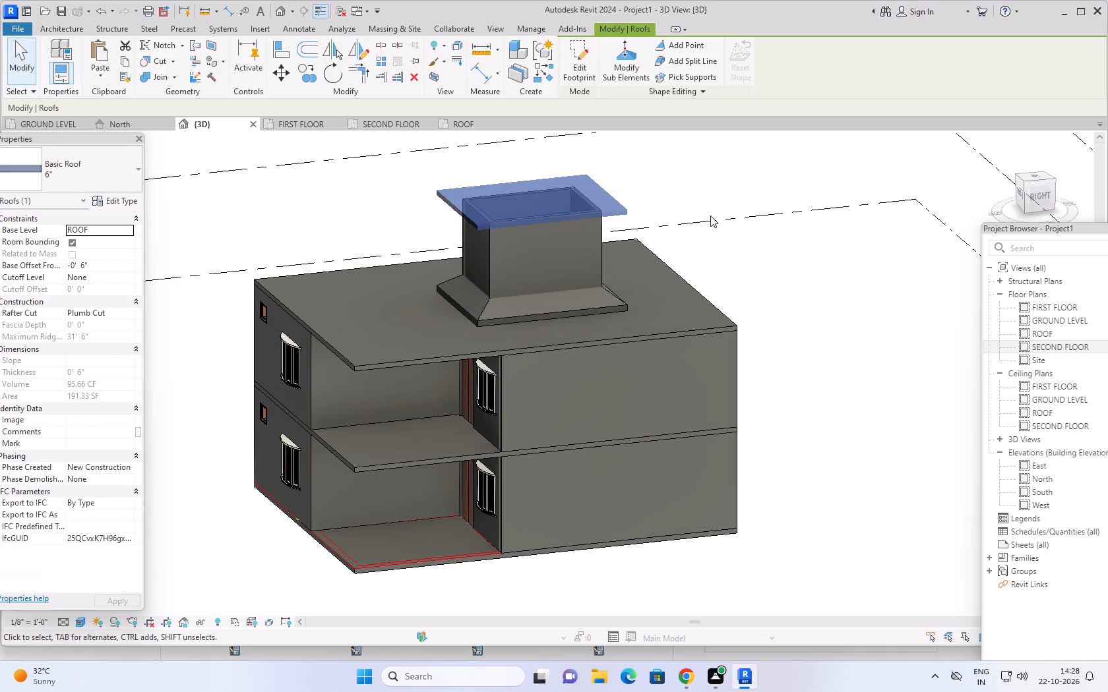
{"action": "key", "text": "Delete"}
Copy the sloped 6" roof at the base of the stair enclosure and paste it aligned to the ROOF level.
{"action": "left_click", "coordinate": [591, 303]}
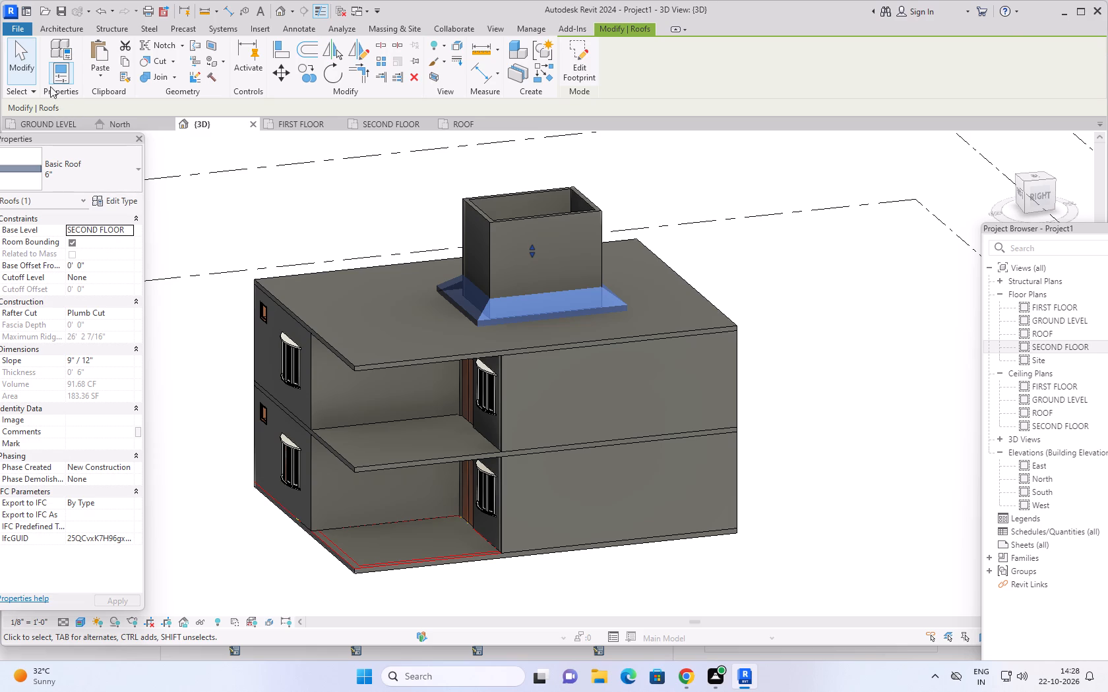
{"action": "left_click", "coordinate": [67, 29]}
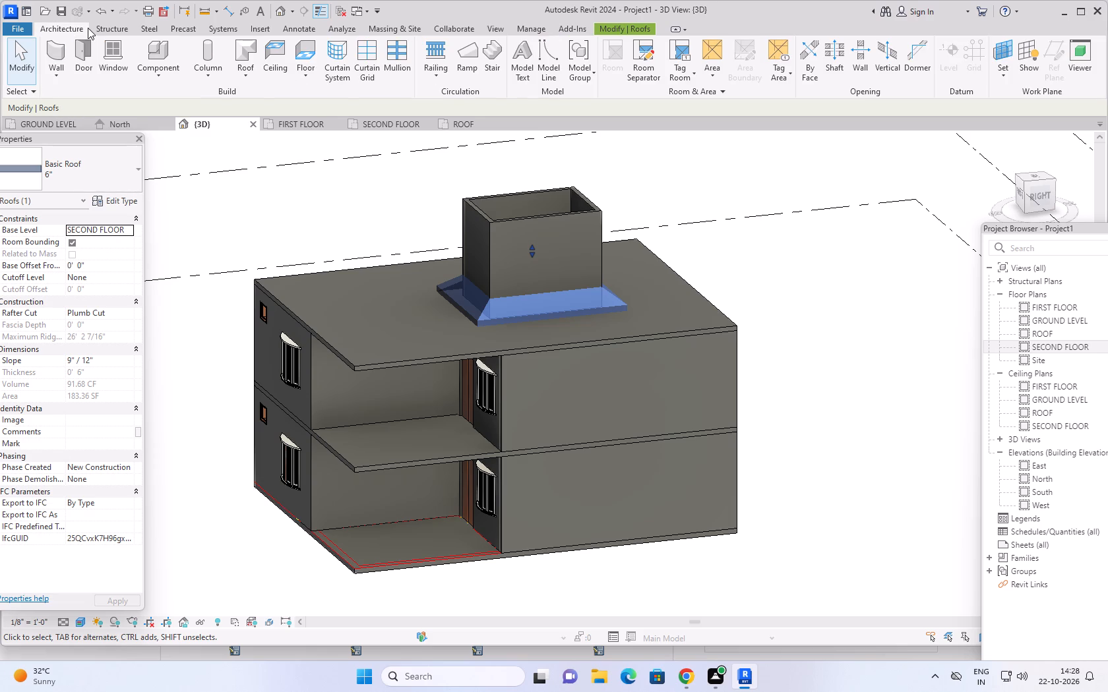
{"action": "left_click", "coordinate": [17, 27]}
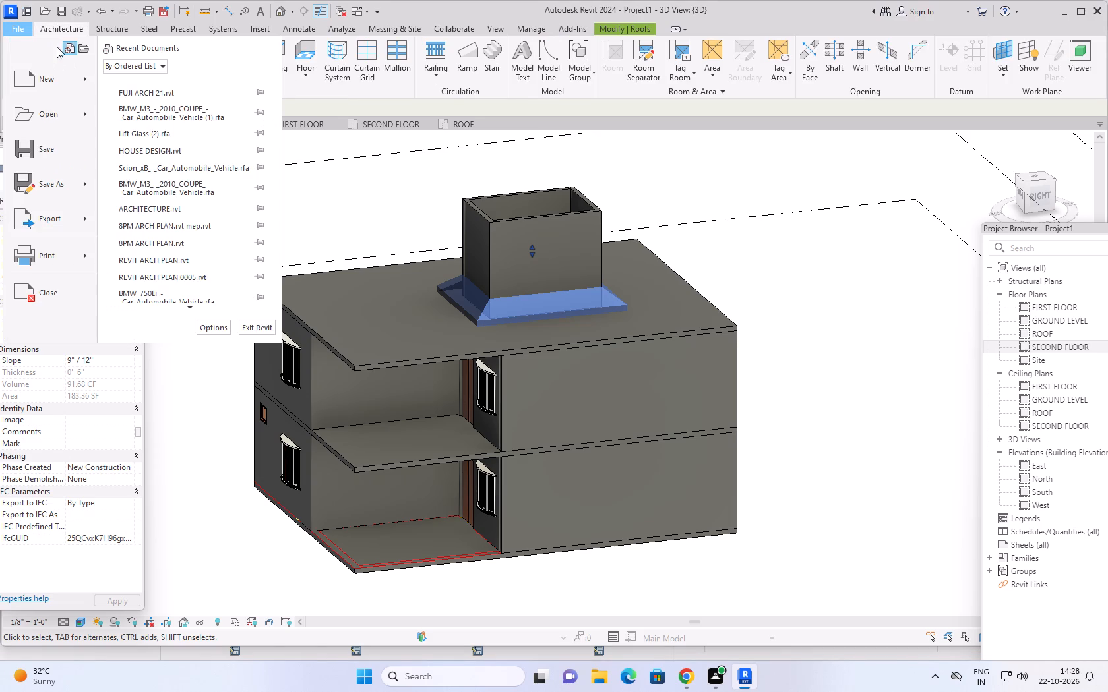
{"action": "left_click", "coordinate": [16, 26]}
{"action": "left_click", "coordinate": [110, 24]}
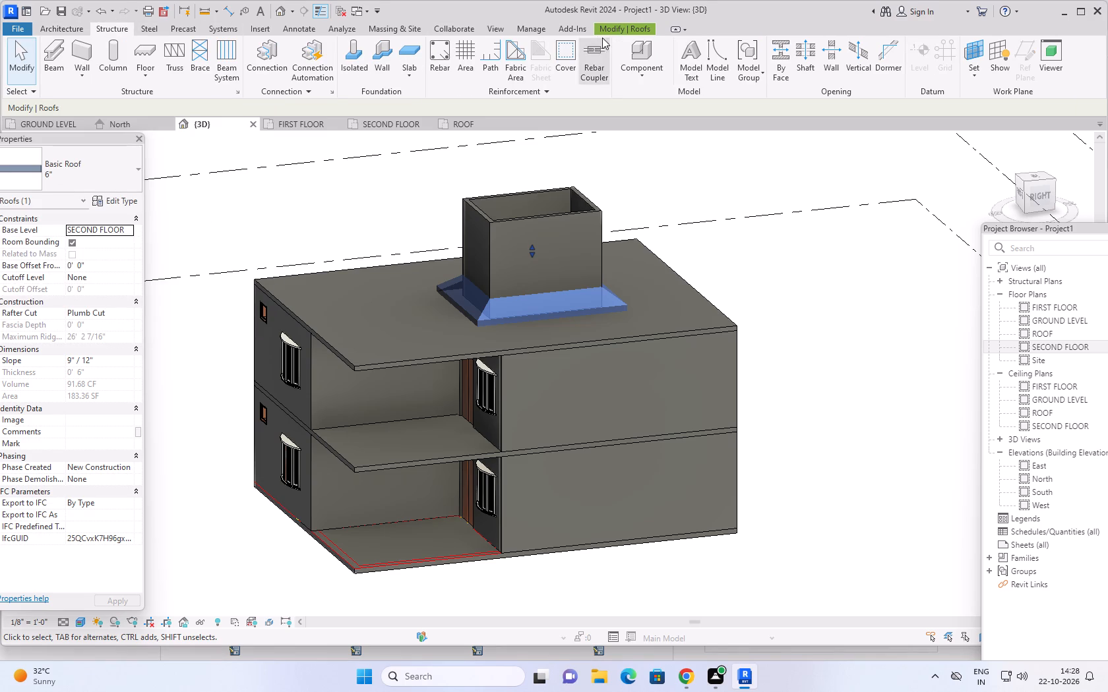
{"action": "left_click", "coordinate": [611, 28]}
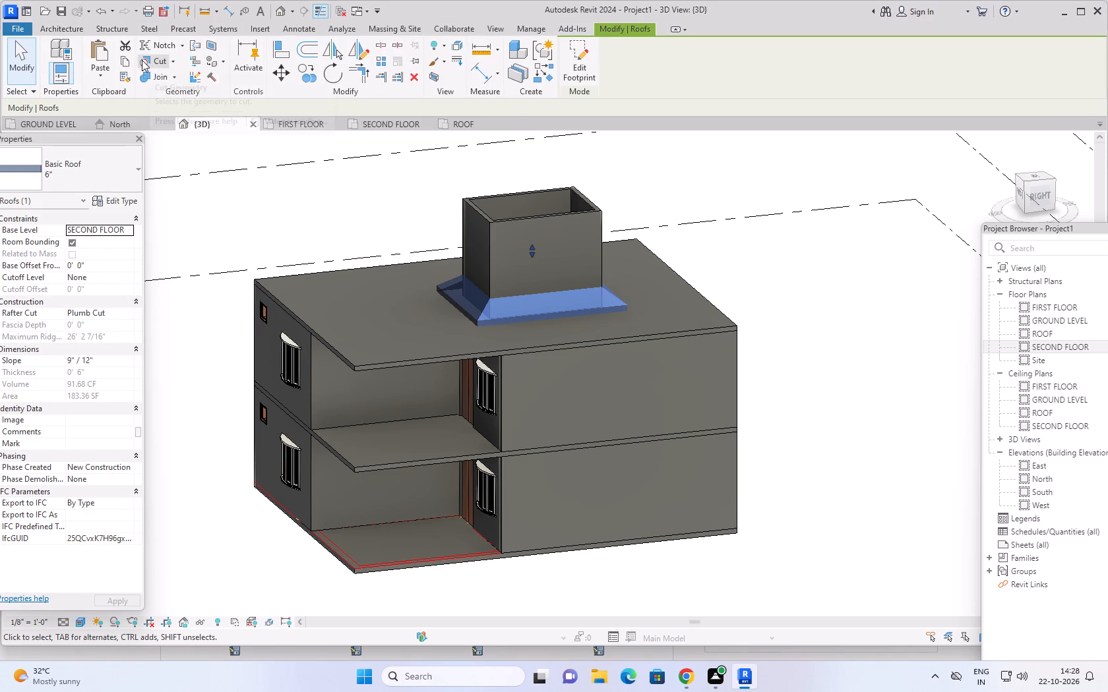
{"action": "left_click", "coordinate": [123, 60]}
{"action": "left_click", "coordinate": [100, 73]}
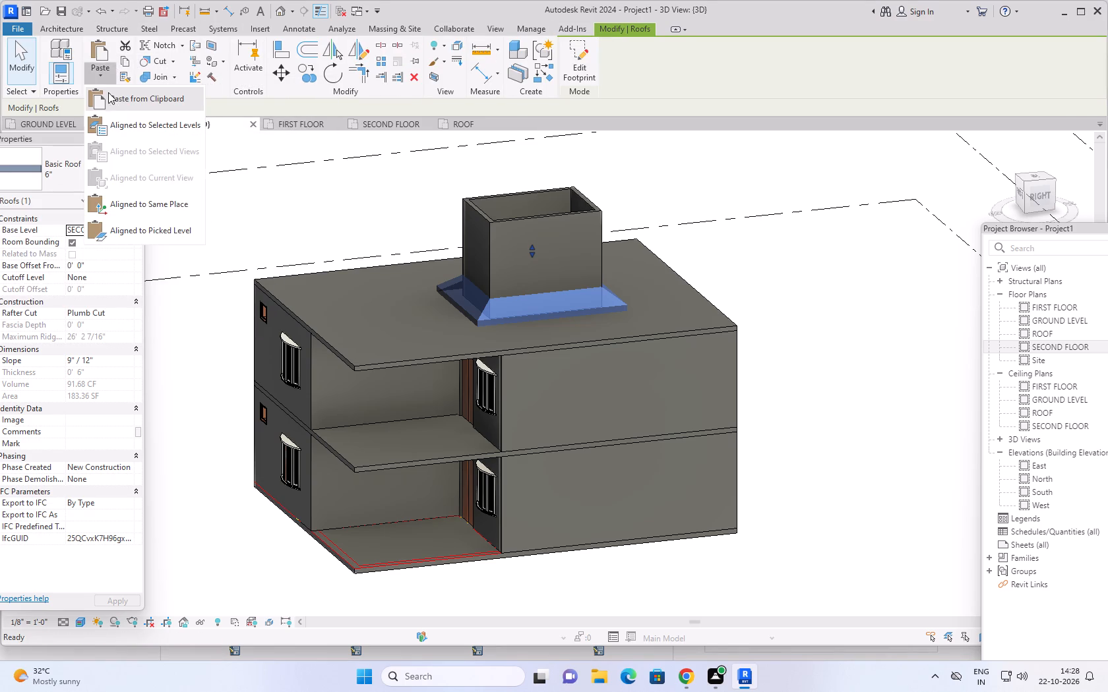
{"action": "left_click", "coordinate": [127, 123]}
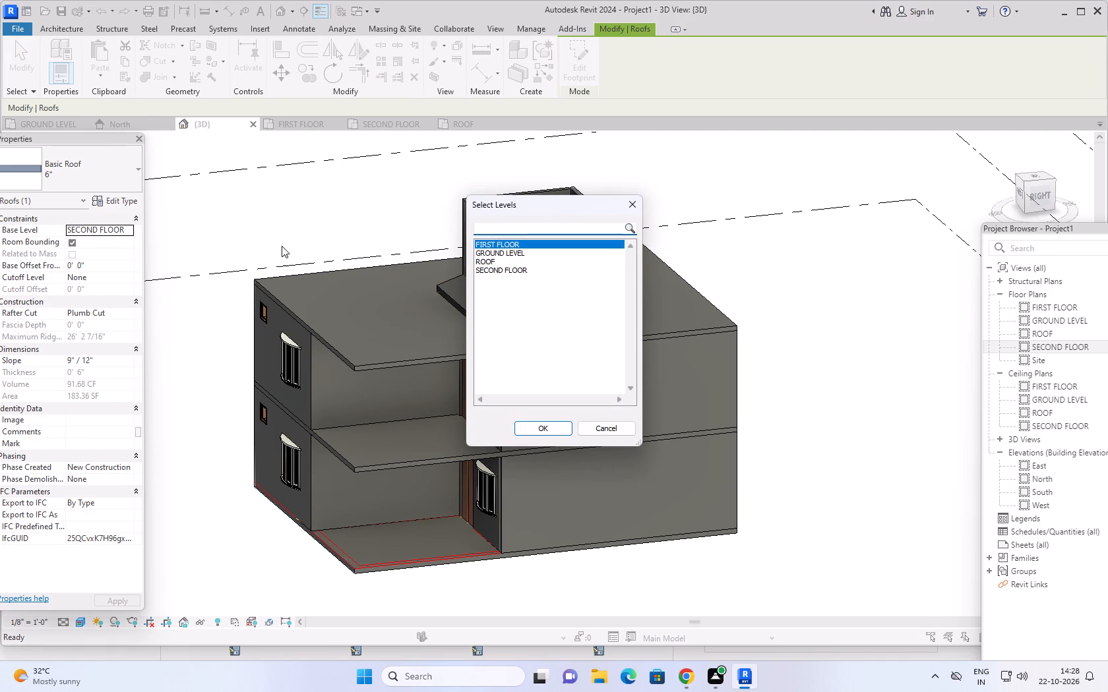
{"action": "left_click", "coordinate": [503, 260]}
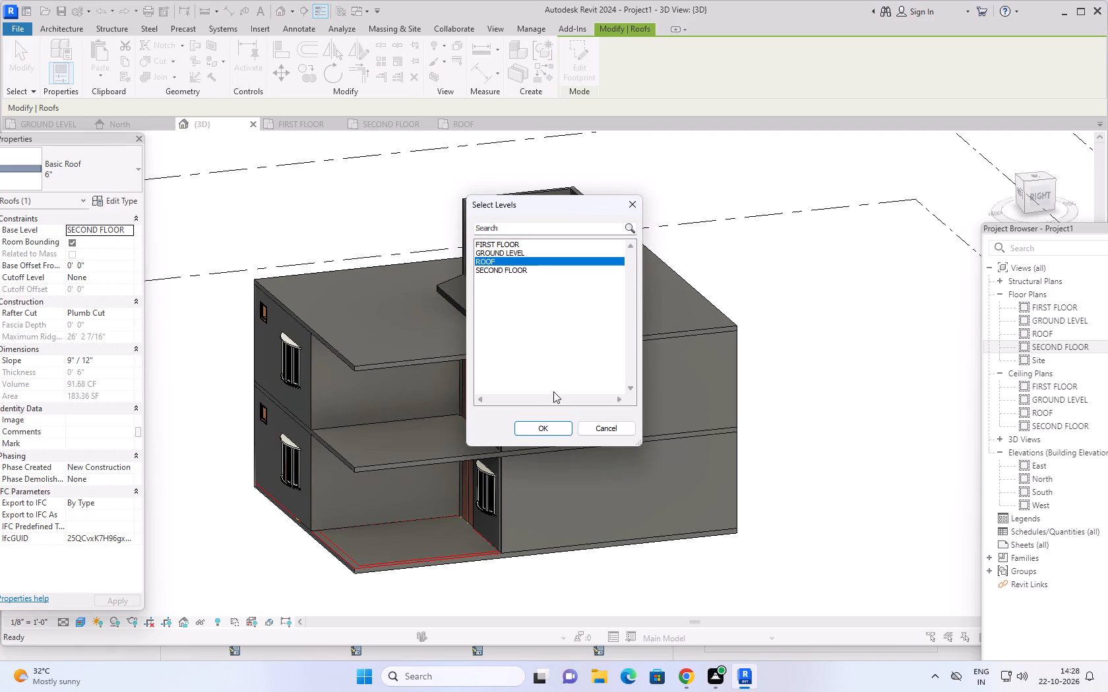
{"action": "left_click", "coordinate": [541, 424]}
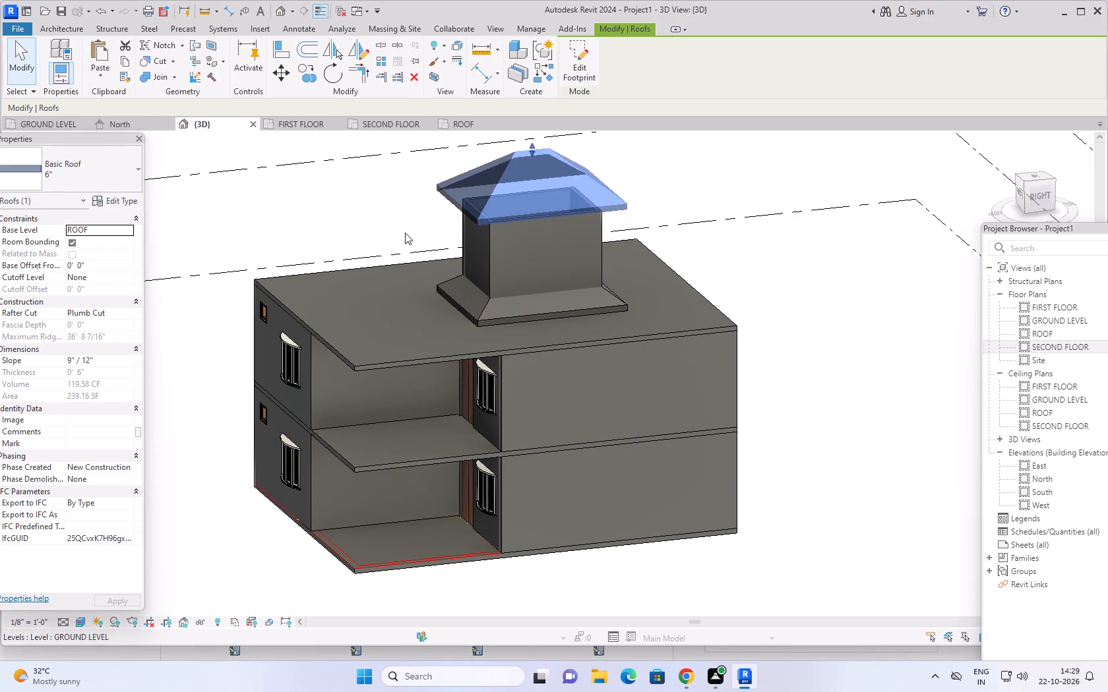
{"action": "key", "text": "Escape"}
{"action": "key", "text": "Escape"}
{"action": "key", "text": "Escape"}
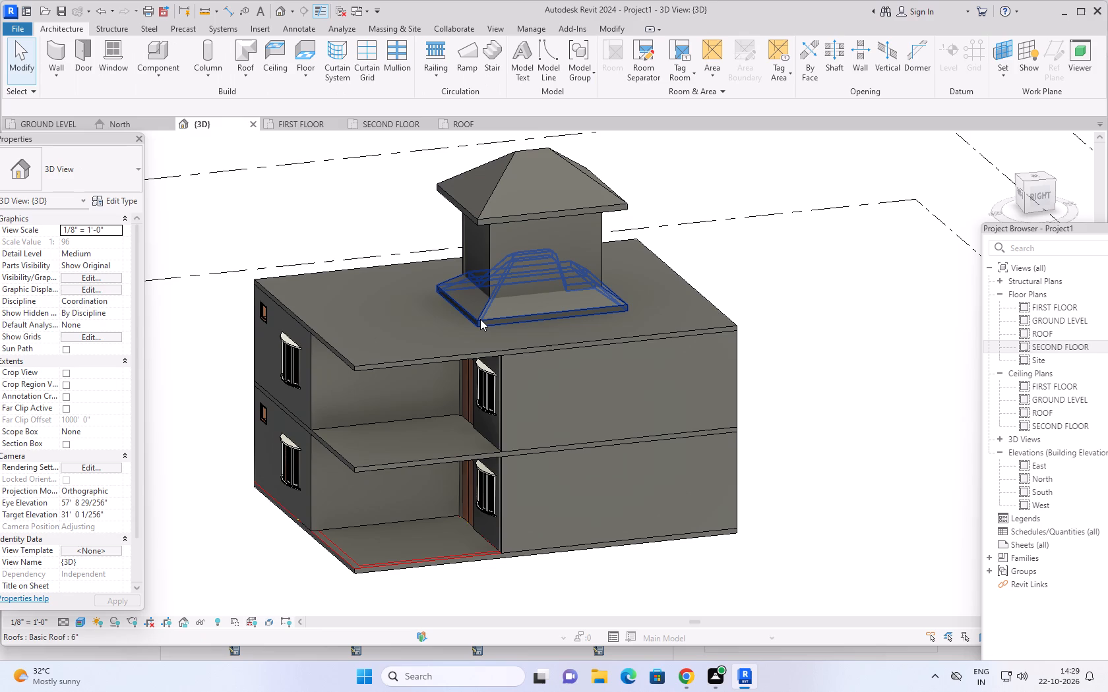
{"action": "key", "text": "Escape"}
{"action": "key", "text": "Escape"}
Delete the original sloped 6" roof around the base of the stair enclosure at the SECOND FLOOR level.
{"action": "left_click", "coordinate": [480, 319]}
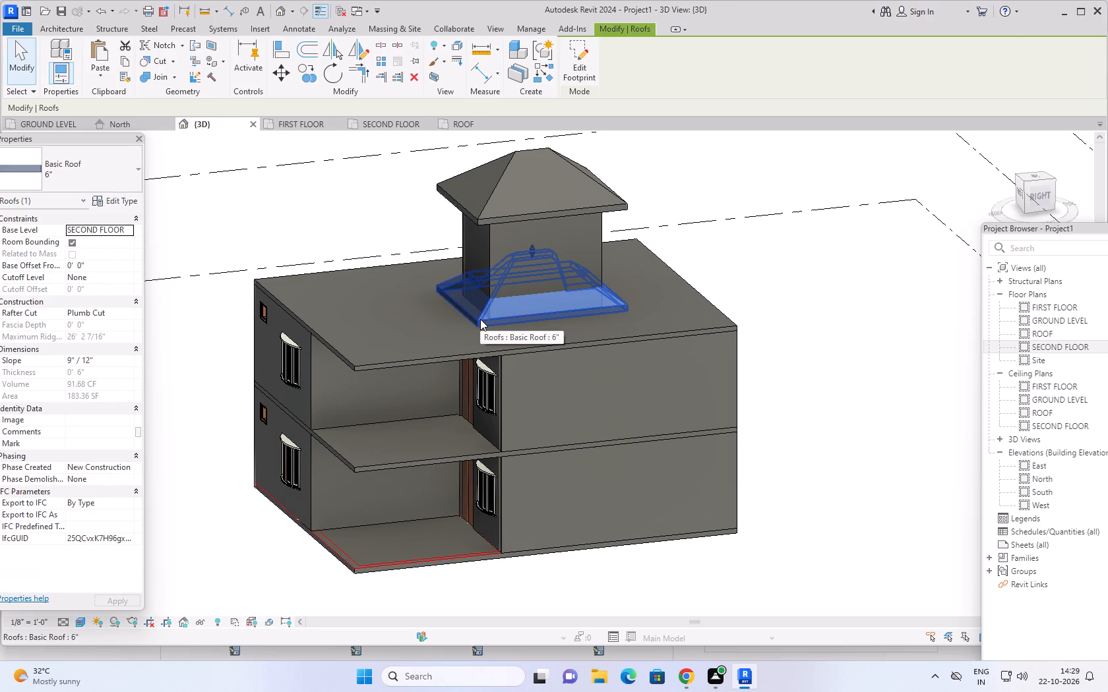
{"action": "key", "text": "Delete"}
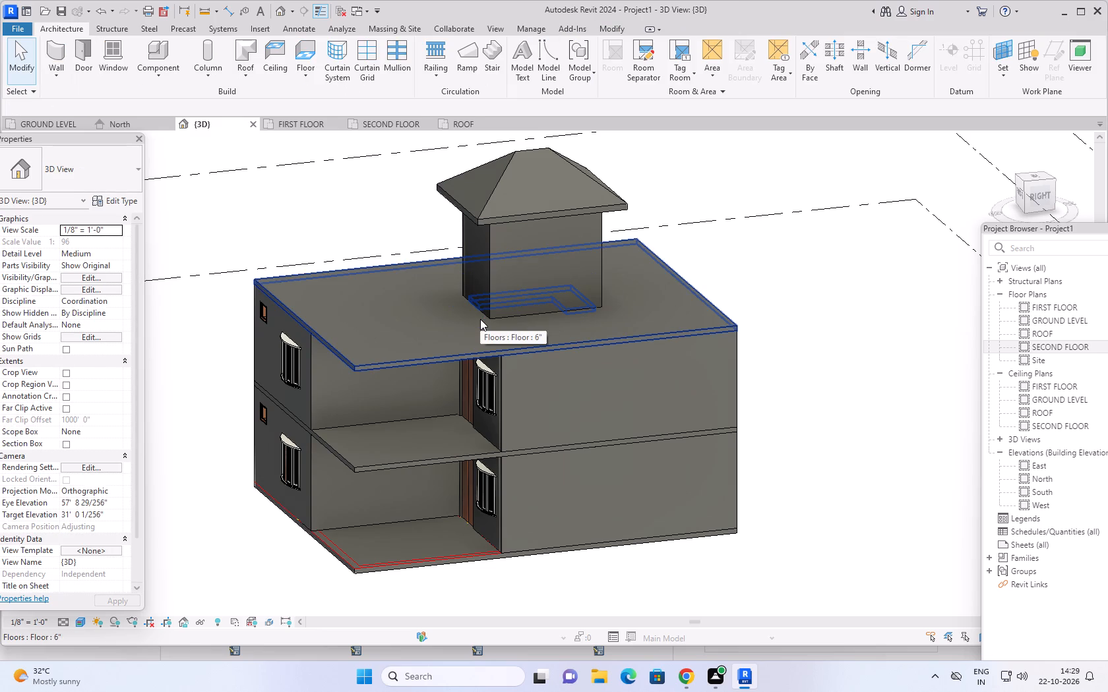
{"action": "key", "text": "Escape"}
{"action": "key", "text": "Escape"}
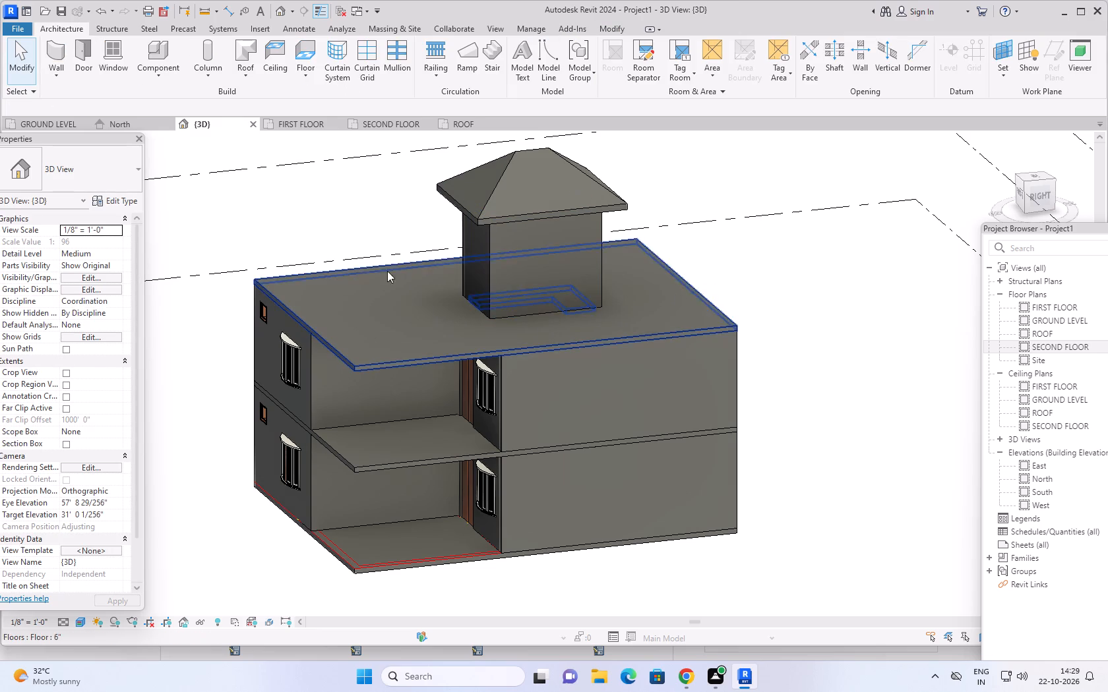
Examine the stair enclosure and its sloped roof from several angles in 3D, and the layout on the GROUND LEVEL plan.
{"action": "middle_click_drag", "start_coordinate": [332, 225], "coordinate": [396, 257], "text": "shift"}
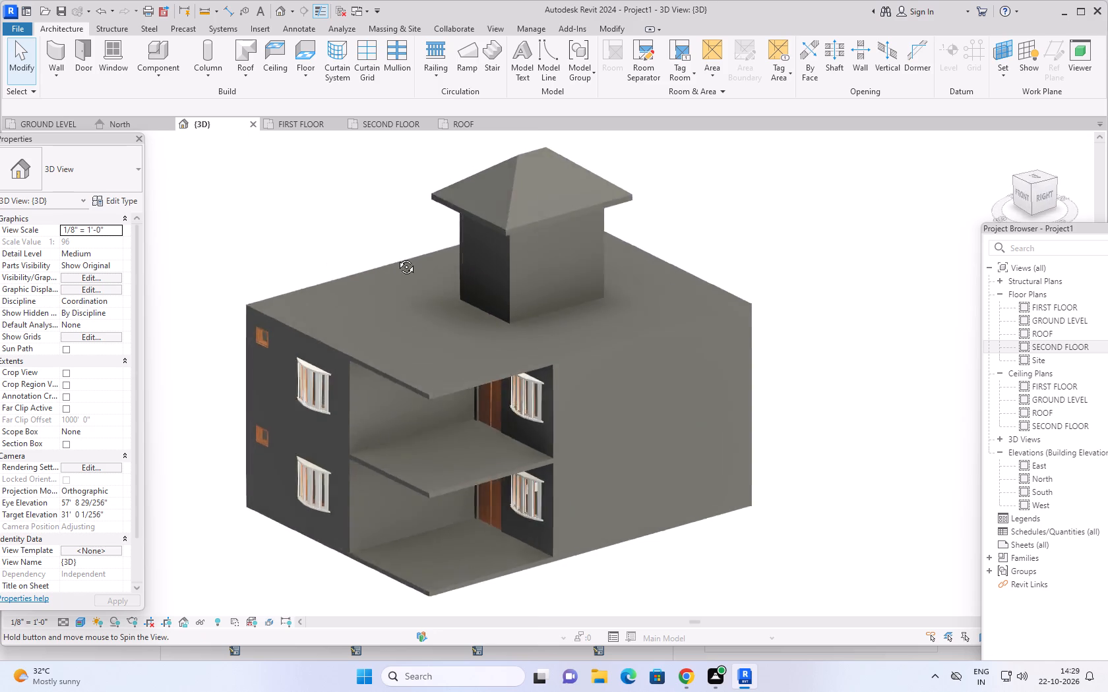
{"action": "middle_click_drag", "start_coordinate": [396, 257], "coordinate": [439, 347], "text": "shift"}
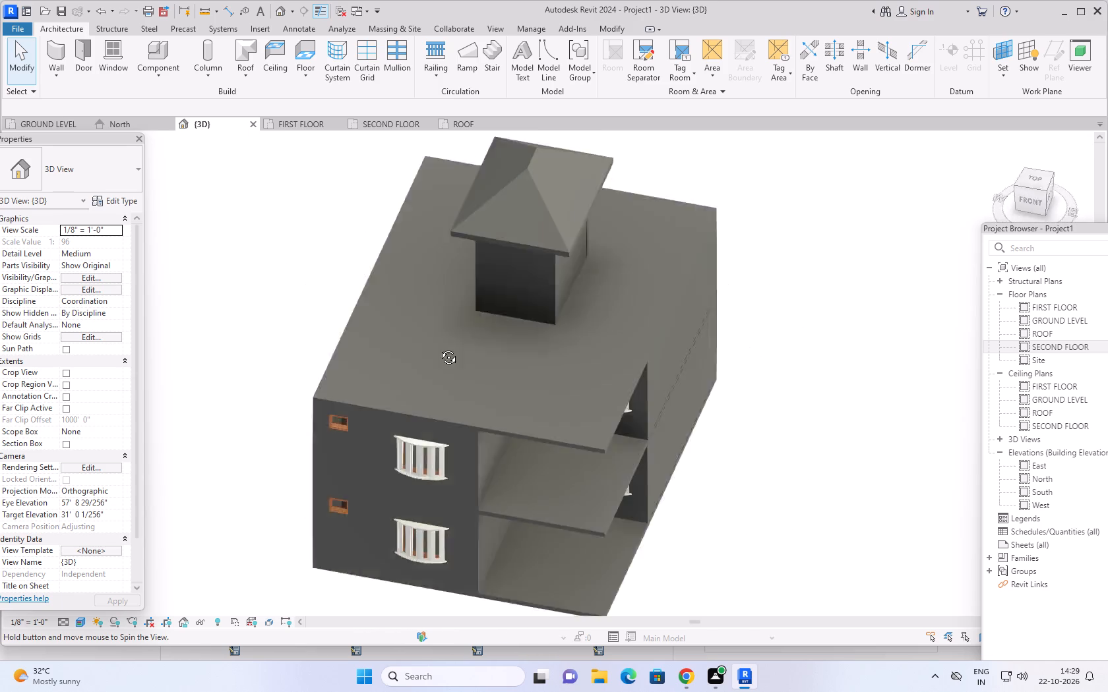
{"action": "middle_click_drag", "start_coordinate": [439, 347], "coordinate": [357, 285], "text": "shift"}
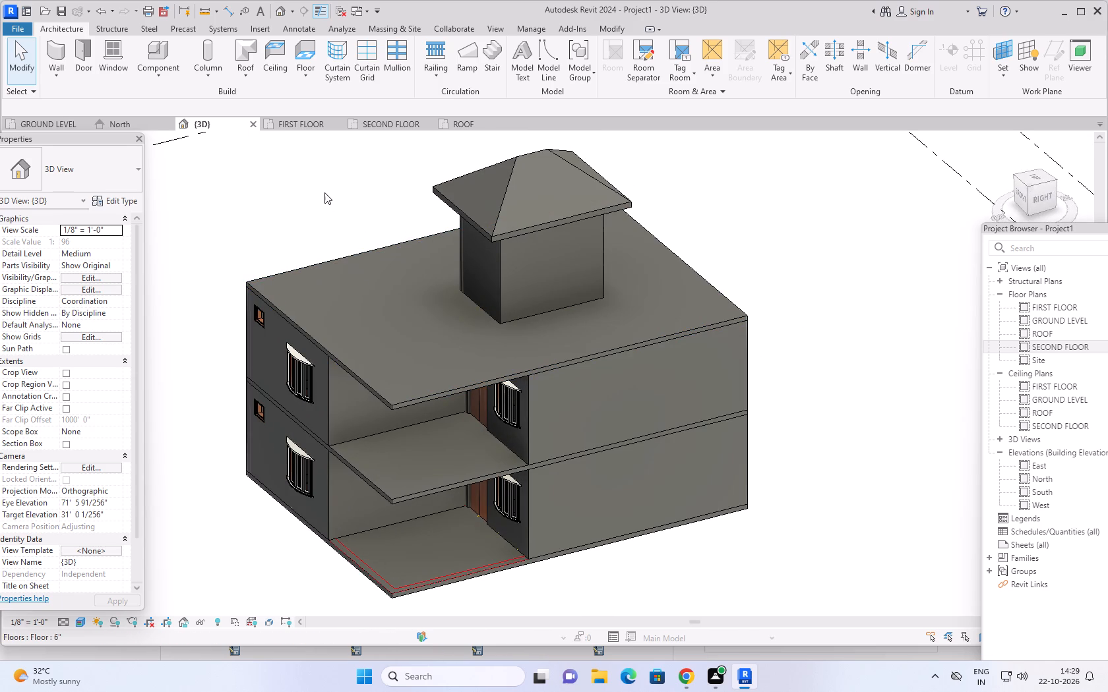
{"action": "middle_click_drag", "start_coordinate": [324, 192], "coordinate": [357, 225]}
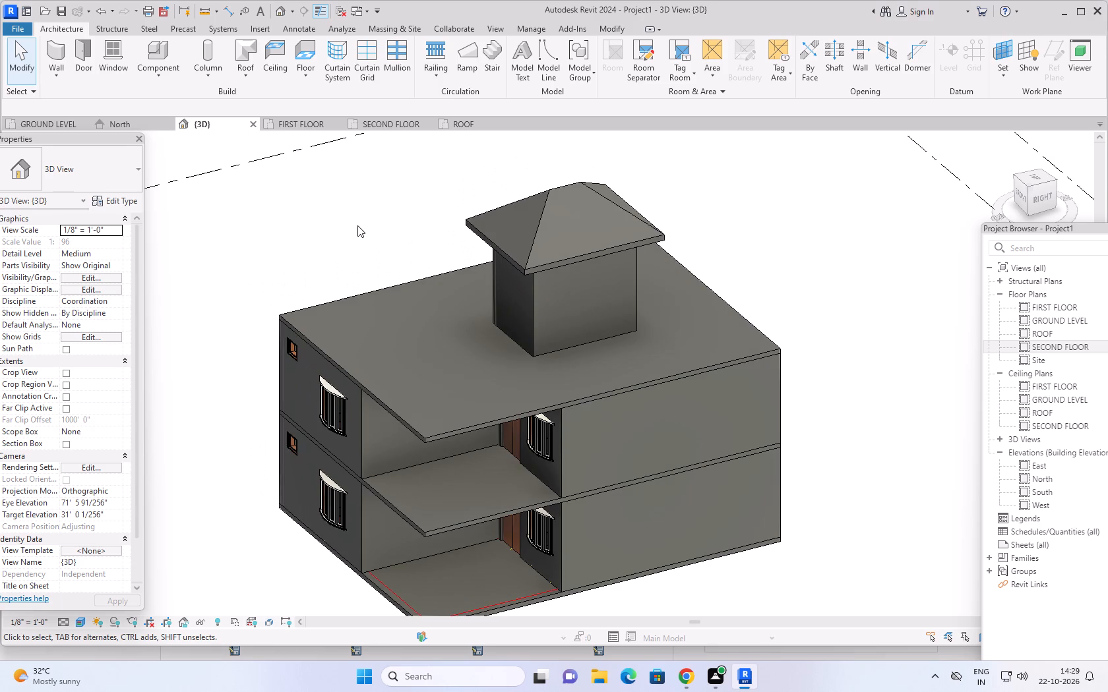
{"action": "left_click", "coordinate": [53, 122]}
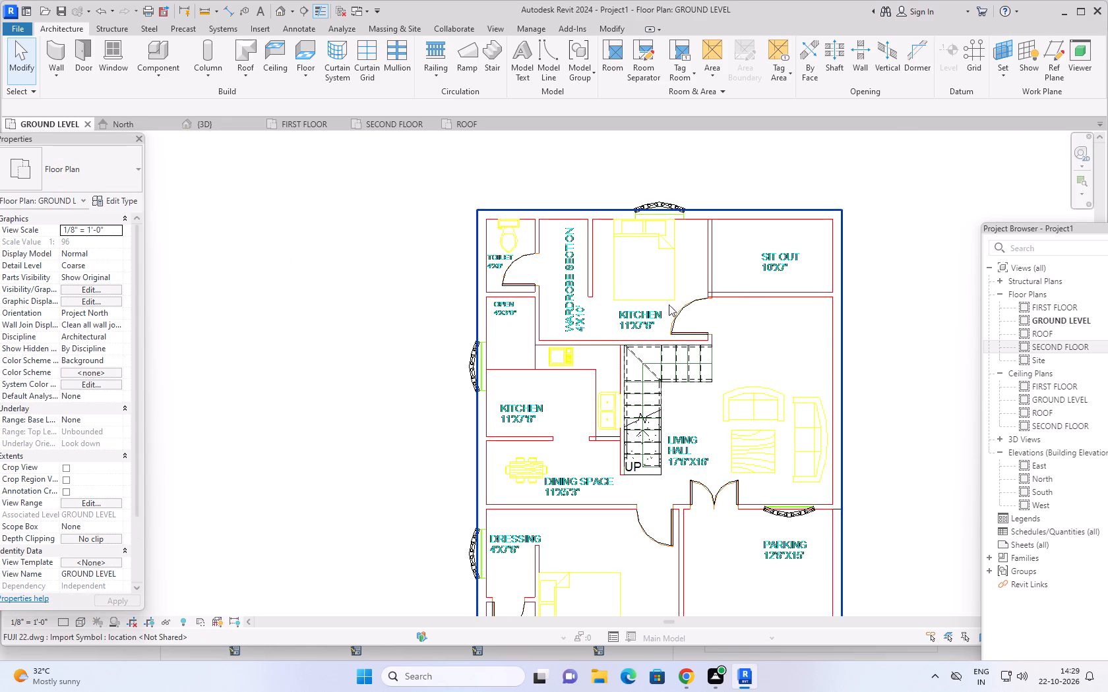
{"action": "scroll", "coordinate": [817, 322], "scroll_direction": "down", "scroll_amount": 1}
{"action": "middle_click_drag", "start_coordinate": [867, 324], "coordinate": [787, 294]}
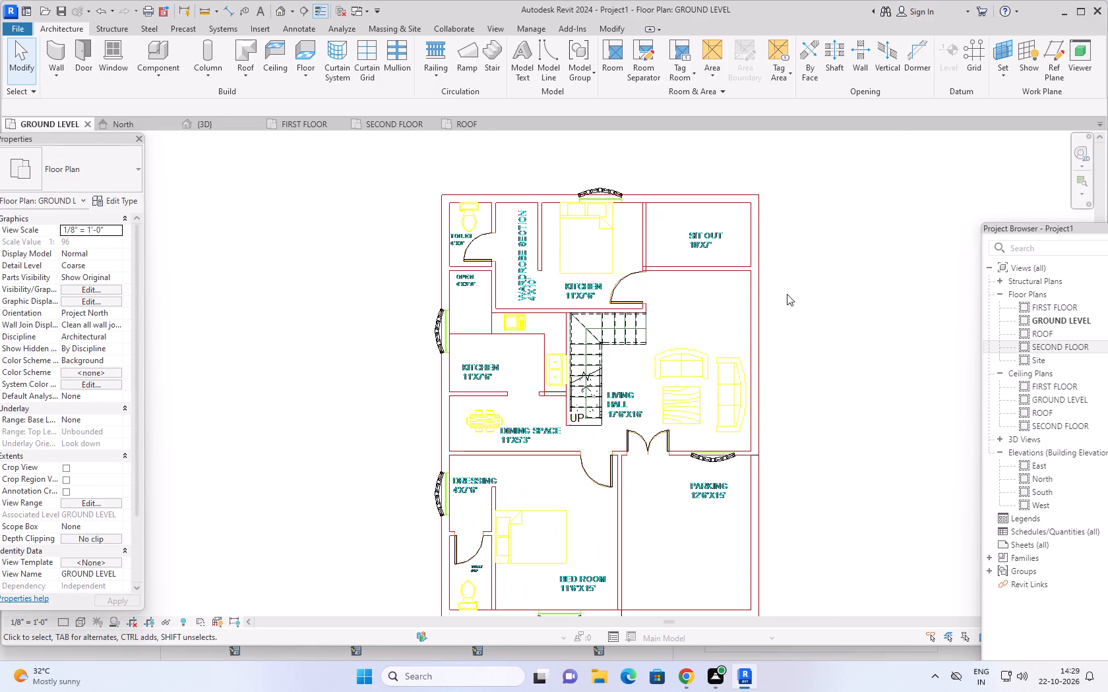
{"action": "middle_click_drag", "start_coordinate": [809, 355], "coordinate": [747, 367]}
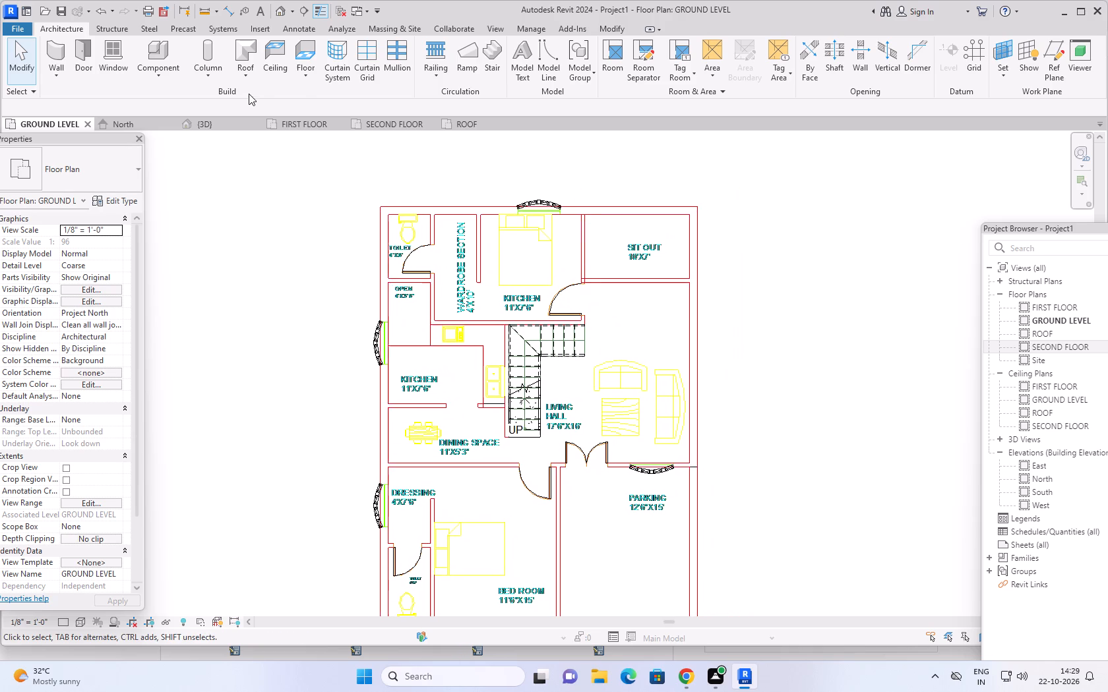
On the SECOND FLOOR plan, place a Single-Flush 2'8"X7' door in the stair enclosure's front wall, at the end of the long stair flight.
{"action": "left_click", "coordinate": [388, 123]}
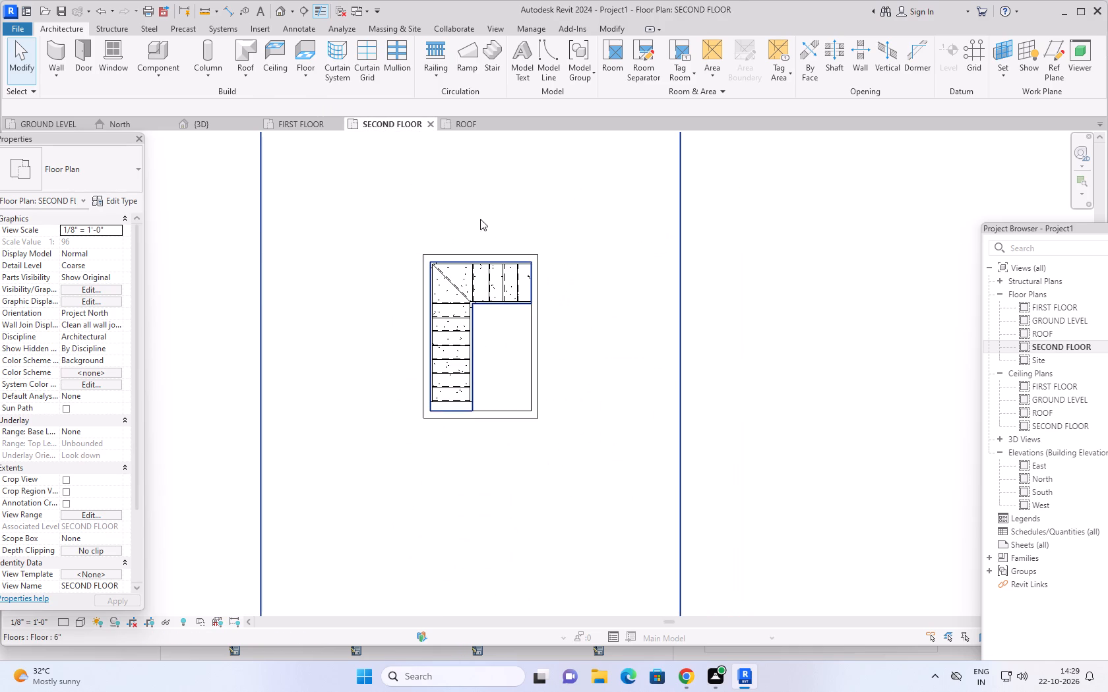
{"action": "left_click", "coordinate": [90, 54]}
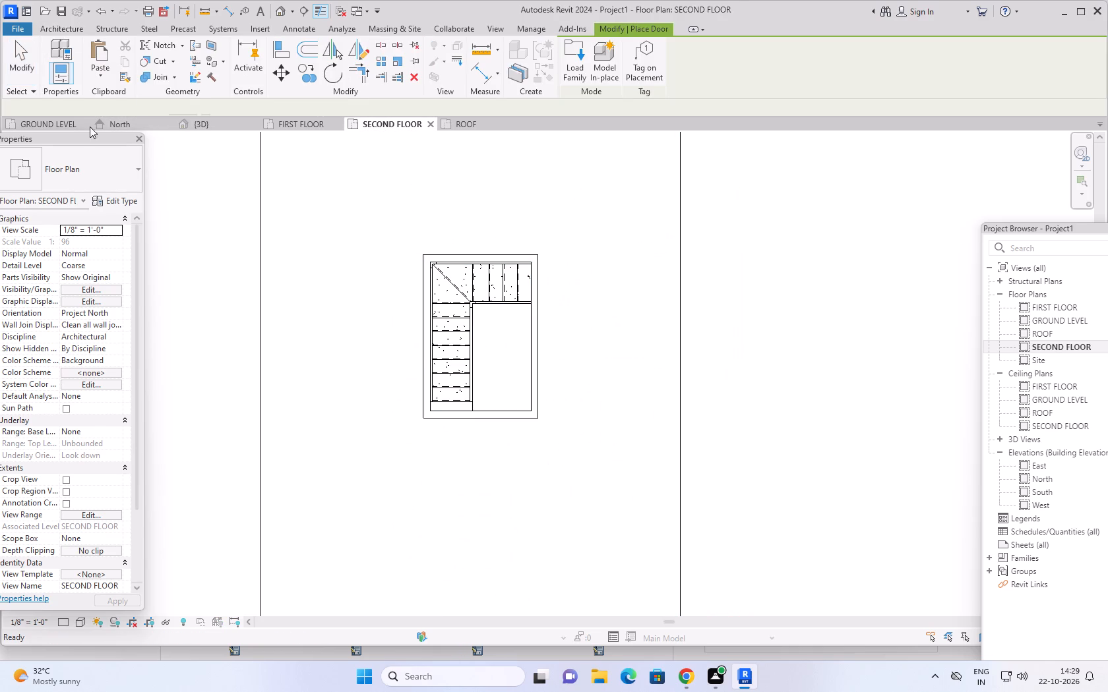
{"action": "left_click", "coordinate": [98, 177]}
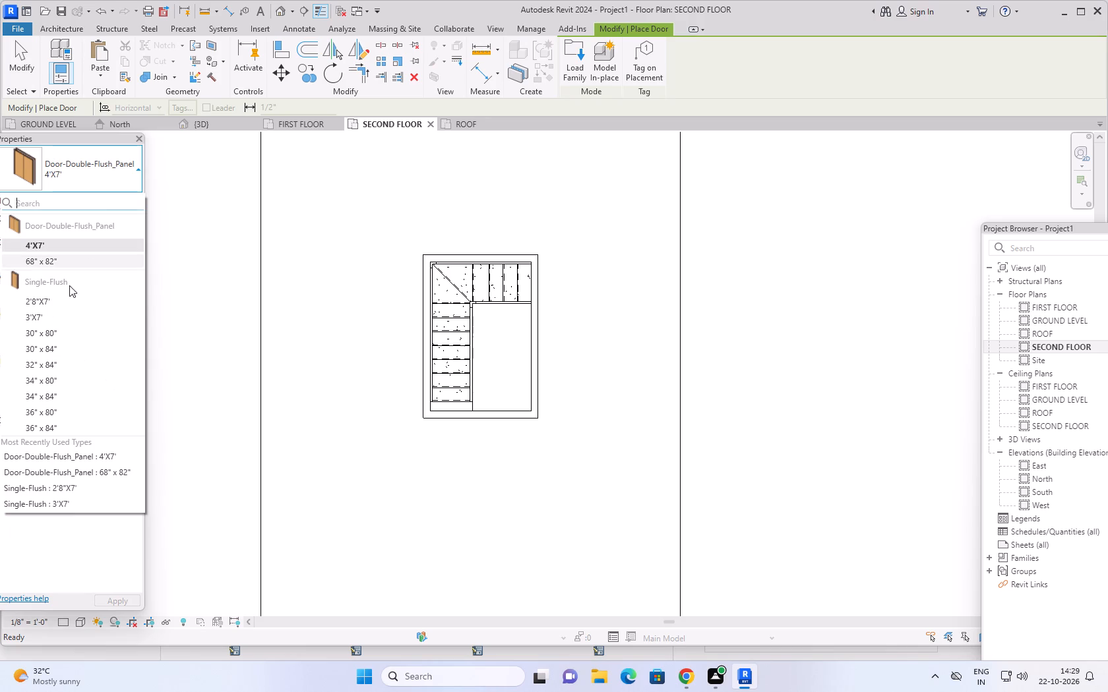
{"action": "left_click", "coordinate": [56, 316]}
{"action": "scroll", "coordinate": [534, 283], "scroll_direction": "up", "scroll_amount": 3}
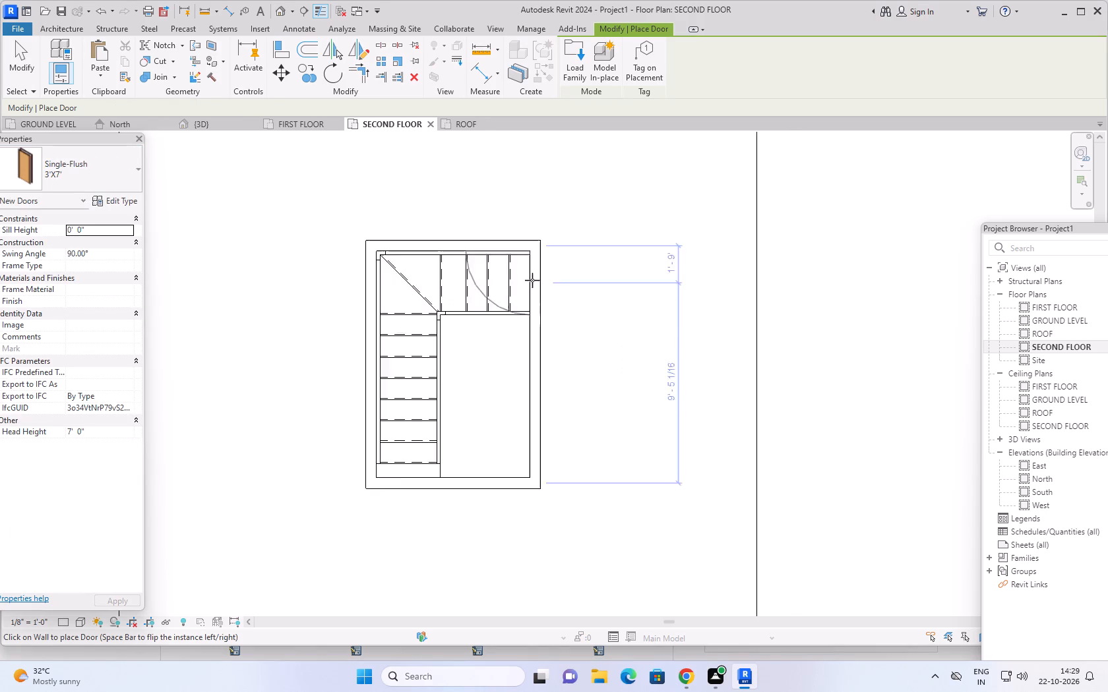
{"action": "scroll", "coordinate": [532, 280], "scroll_direction": "up", "scroll_amount": 6}
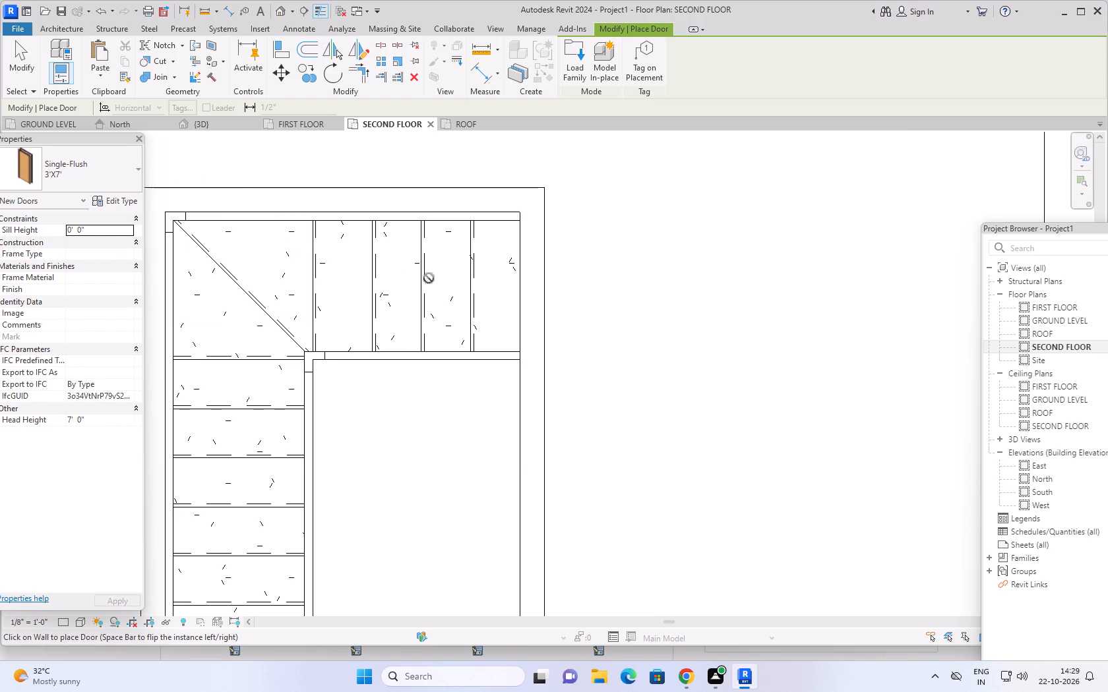
{"action": "scroll", "coordinate": [471, 284], "scroll_direction": "down", "scroll_amount": 5}
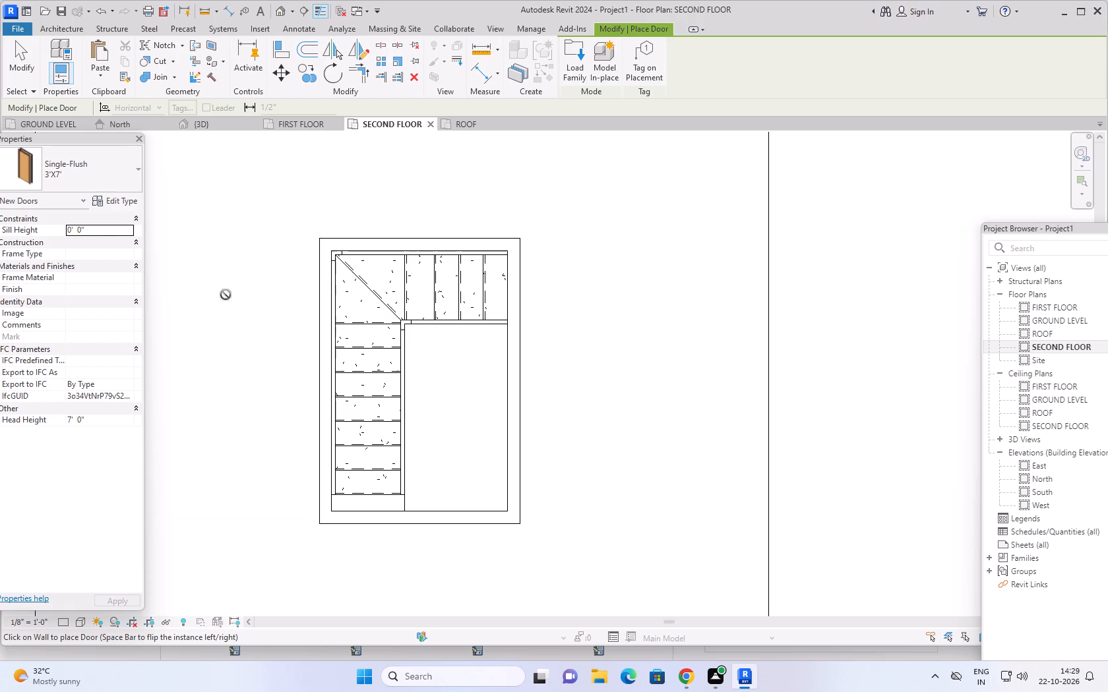
{"action": "left_click", "coordinate": [124, 171]}
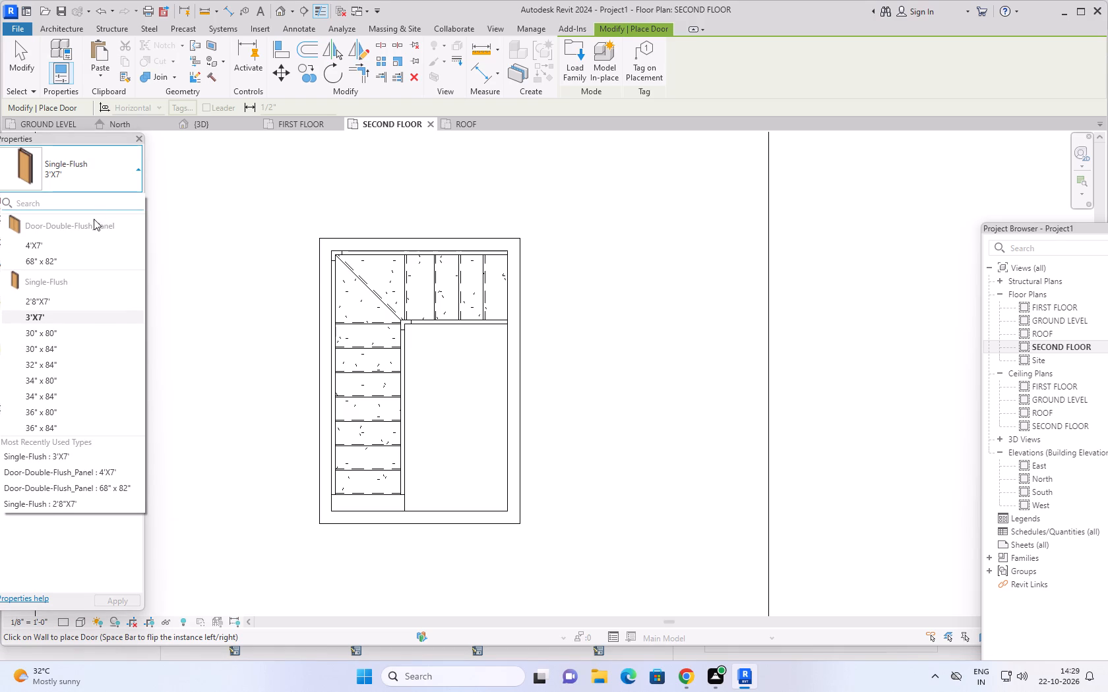
{"action": "left_click", "coordinate": [92, 301]}
{"action": "left_click", "coordinate": [369, 523]}
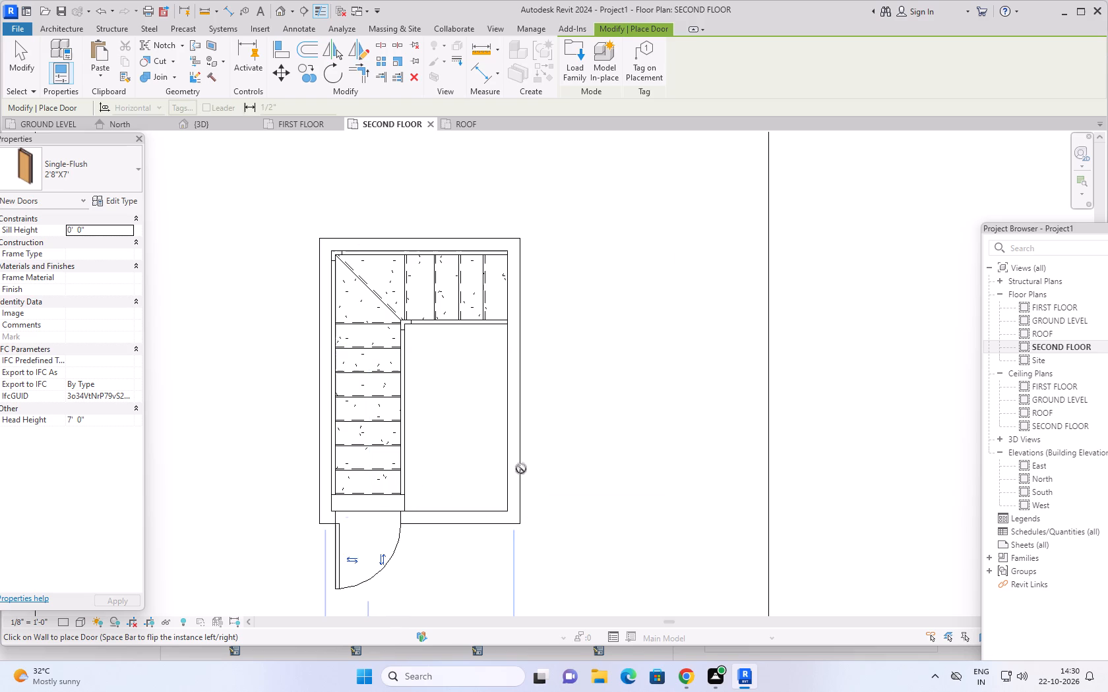
{"action": "key", "text": "Escape"}
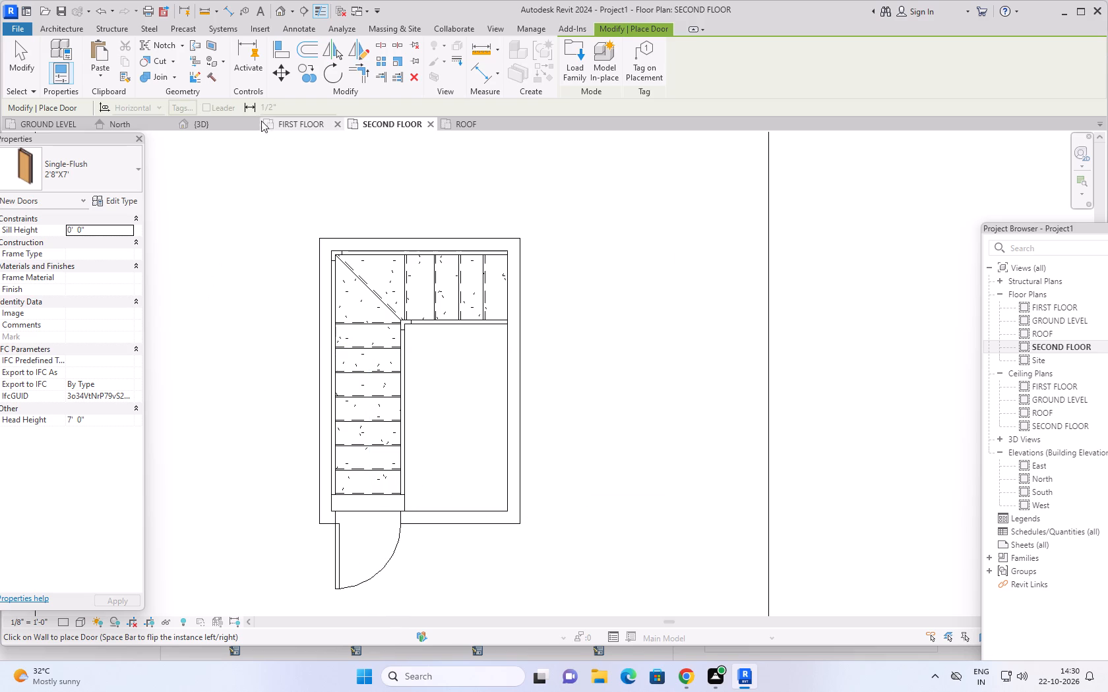
Examine the new stair enclosure door from the front in the 3D view.
{"action": "left_click", "coordinate": [230, 121]}
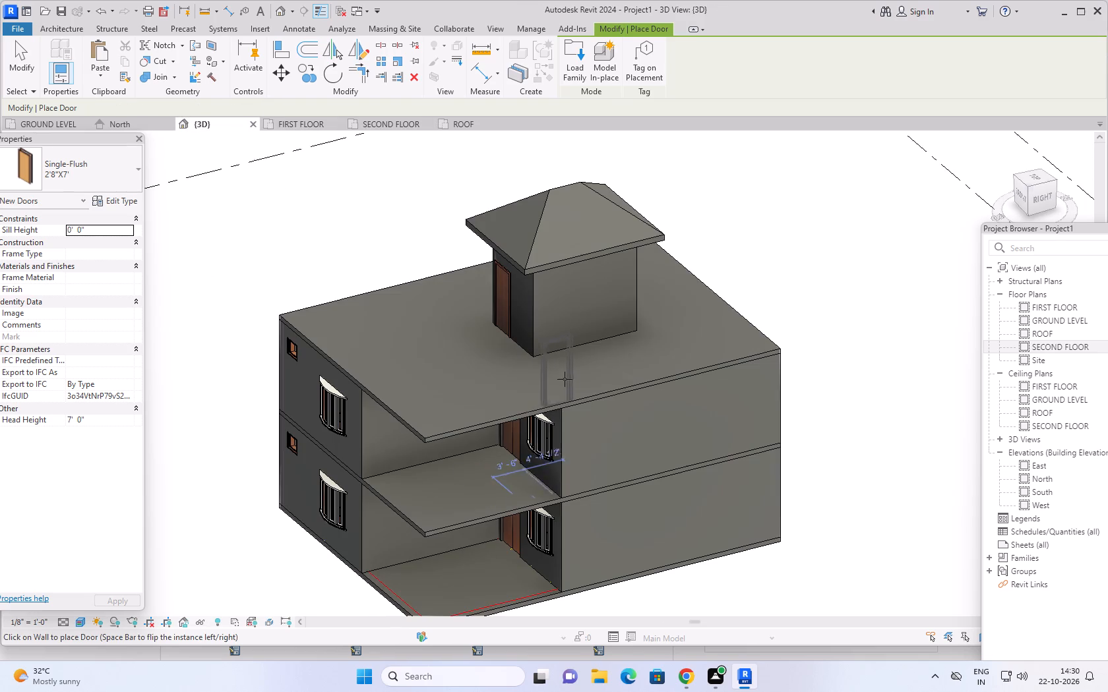
{"action": "key", "text": "Escape"}
{"action": "key", "text": "Escape"}
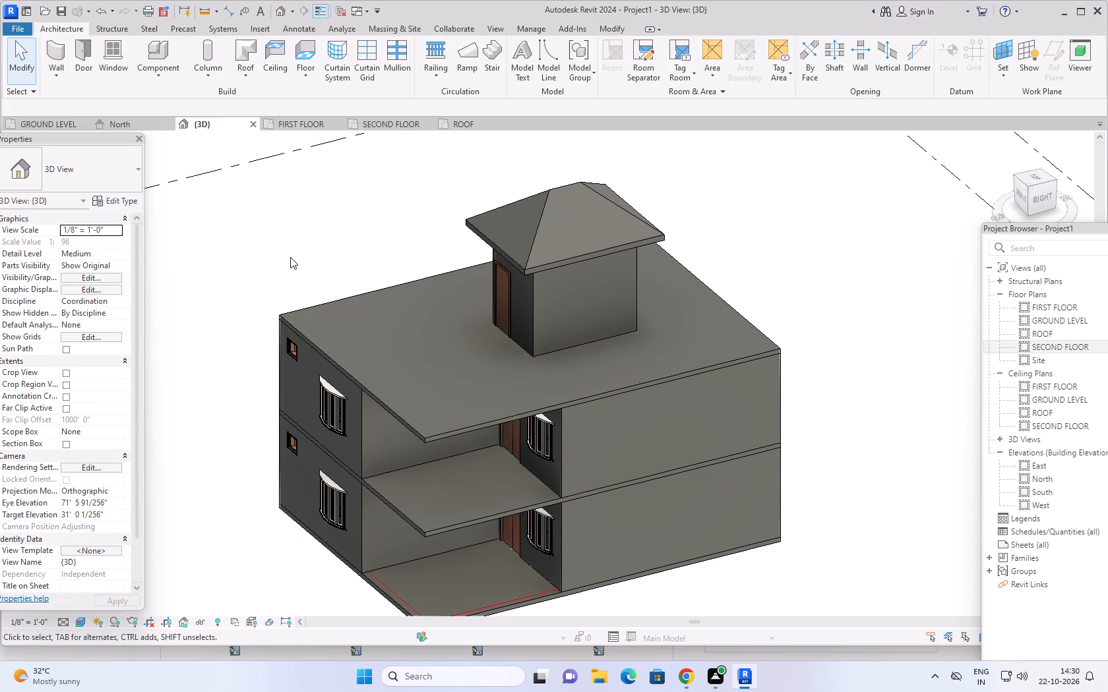
{"action": "key", "text": "Escape"}
{"action": "key", "text": "Escape"}
{"action": "middle_click_drag", "start_coordinate": [286, 239], "coordinate": [399, 229], "text": "shift"}
{"action": "scroll", "coordinate": [286, 239], "scroll_direction": "down", "scroll_amount": 1, "text": "shift"}
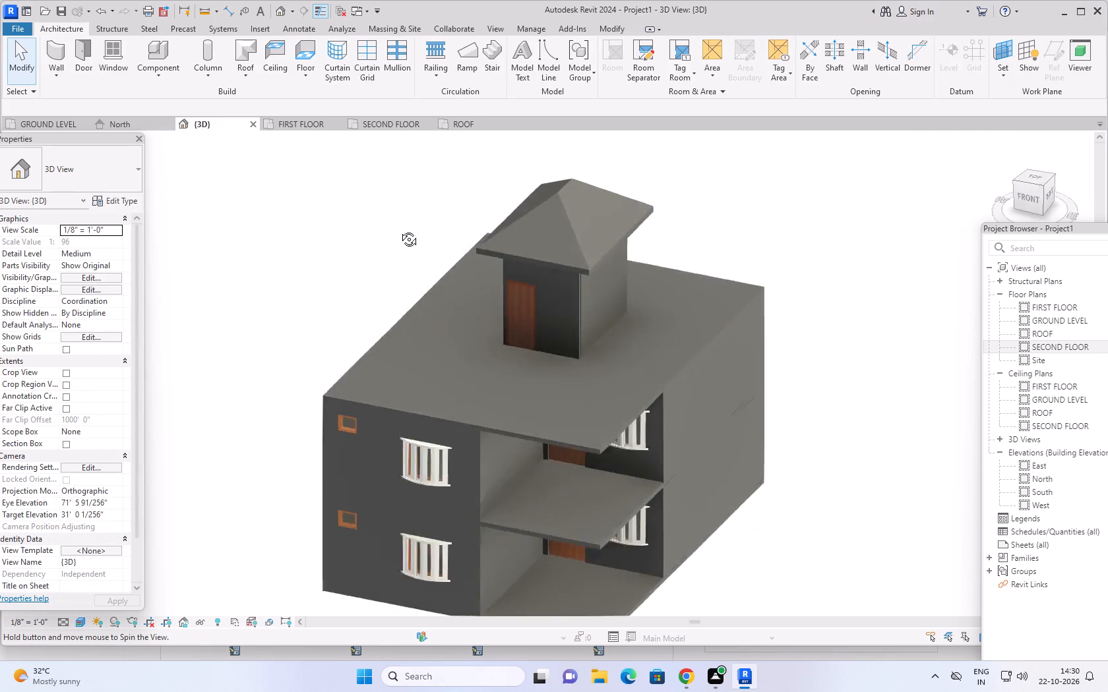
{"action": "middle_click_drag", "start_coordinate": [399, 229], "coordinate": [429, 191], "text": "shift"}
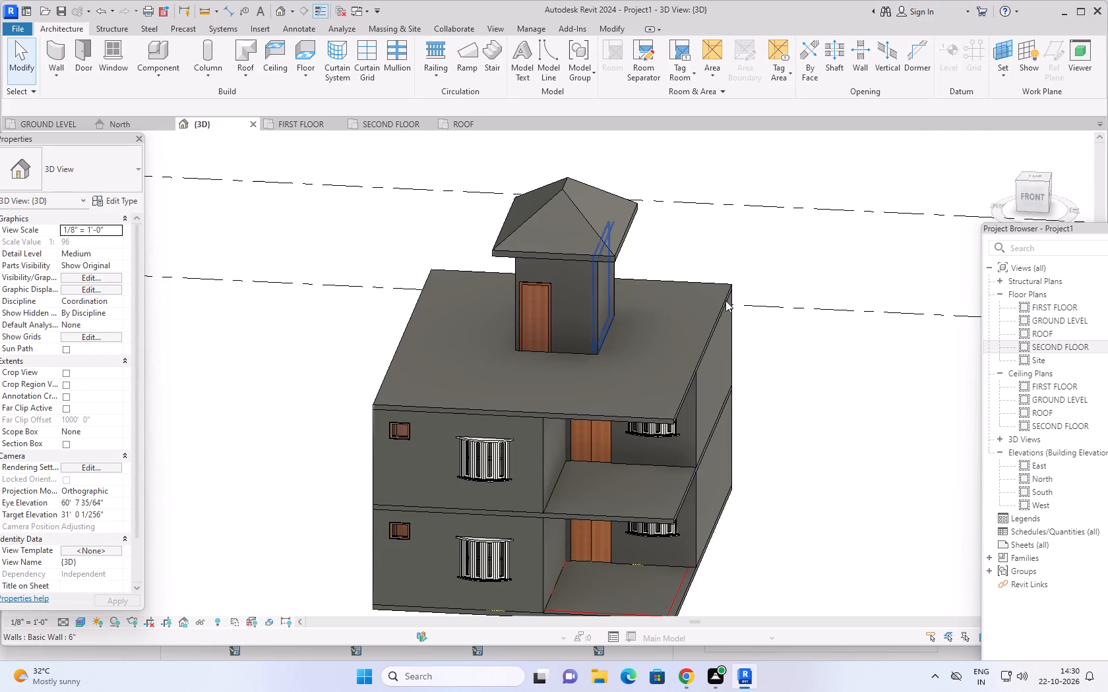
Examine the house front and the stair enclosure with its door and roof from several angles in 3D.
{"action": "middle_click_drag", "start_coordinate": [824, 408], "coordinate": [834, 342]}
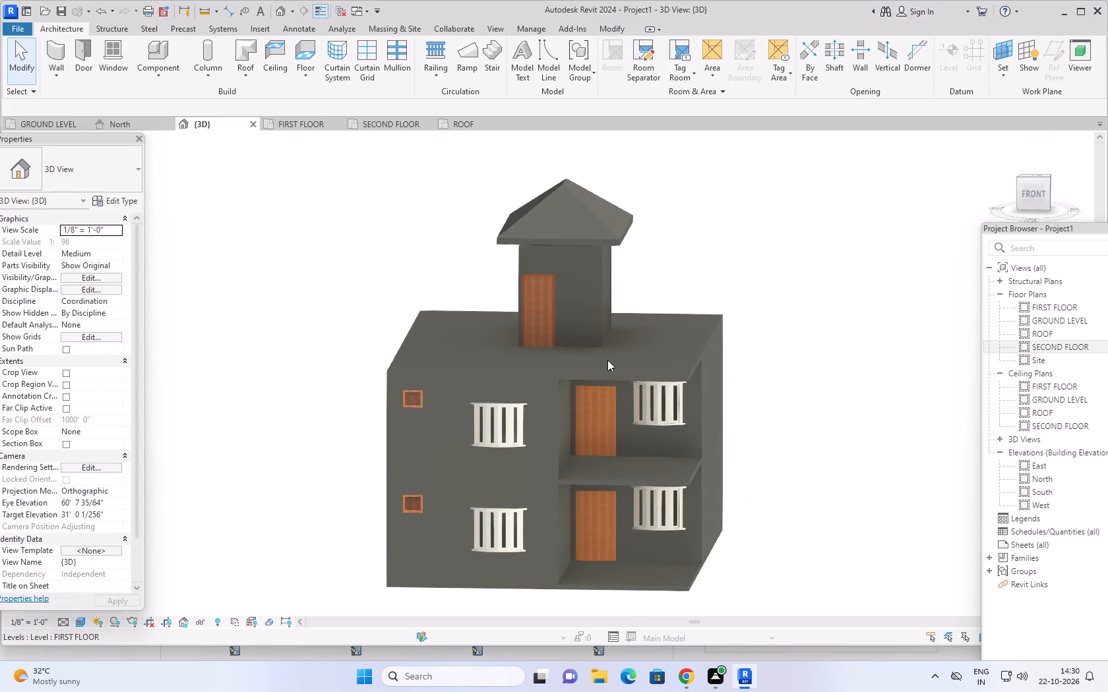
{"action": "scroll", "coordinate": [553, 345], "scroll_direction": "up", "scroll_amount": 4}
{"action": "middle_click_drag", "start_coordinate": [787, 252], "coordinate": [571, 265]}
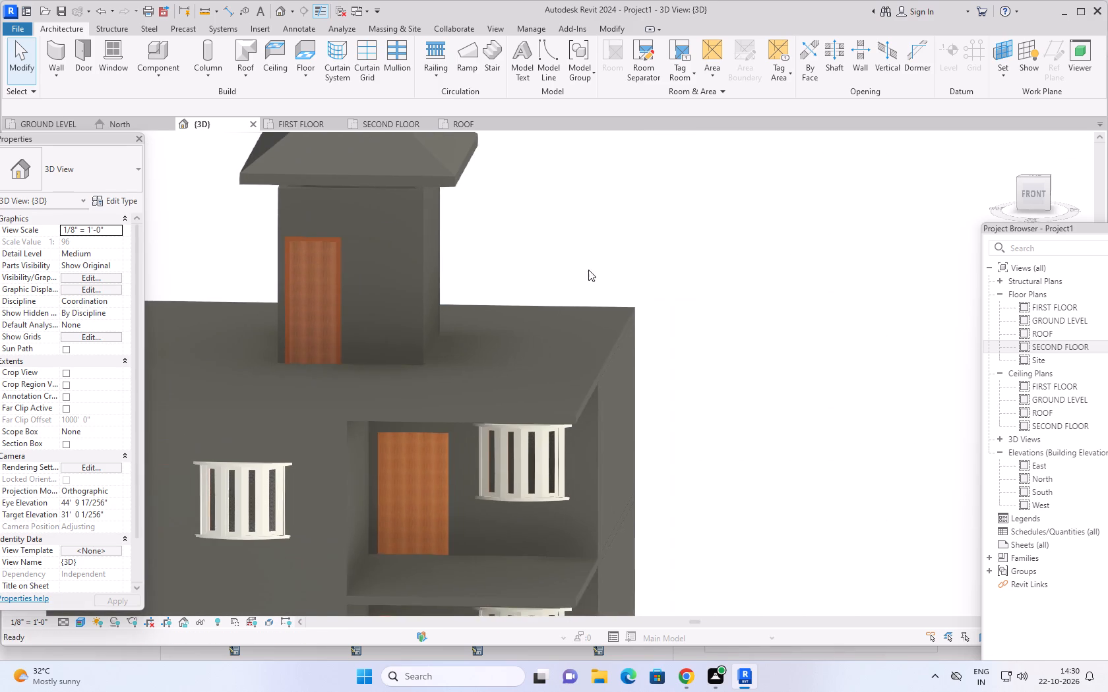
{"action": "scroll", "coordinate": [623, 292], "scroll_direction": "down", "scroll_amount": 2}
{"action": "scroll", "coordinate": [681, 335], "scroll_direction": "down", "scroll_amount": 1}
{"action": "middle_click_drag", "start_coordinate": [733, 422], "coordinate": [739, 410], "text": "shift"}
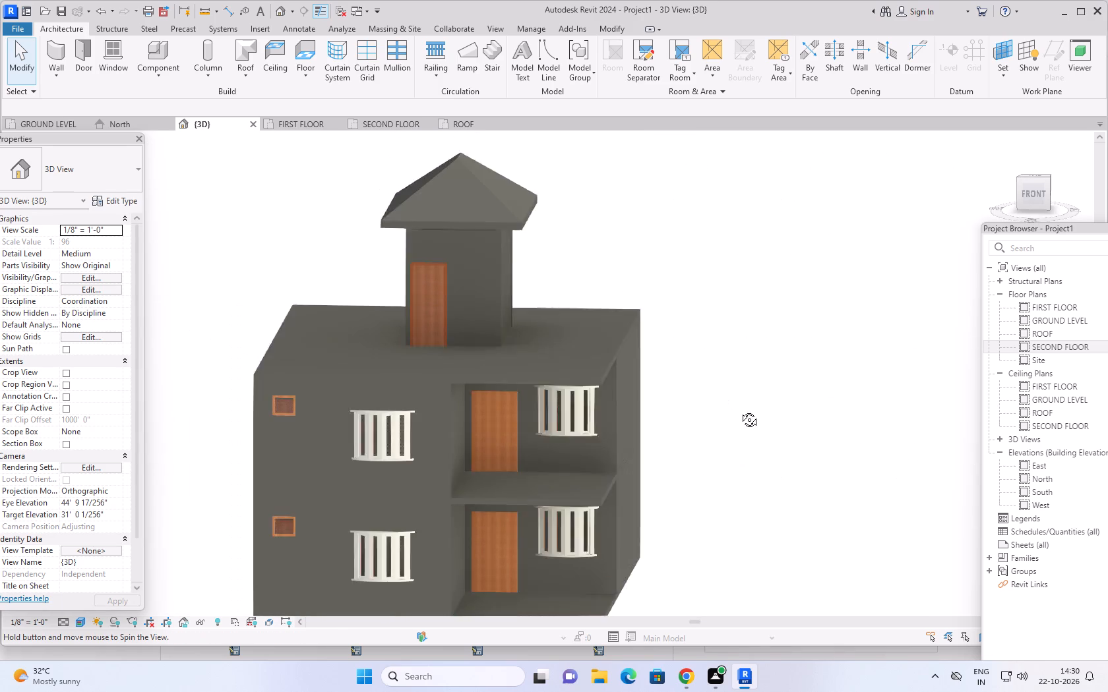
{"action": "middle_click_drag", "start_coordinate": [739, 410], "coordinate": [741, 433], "text": "shift"}
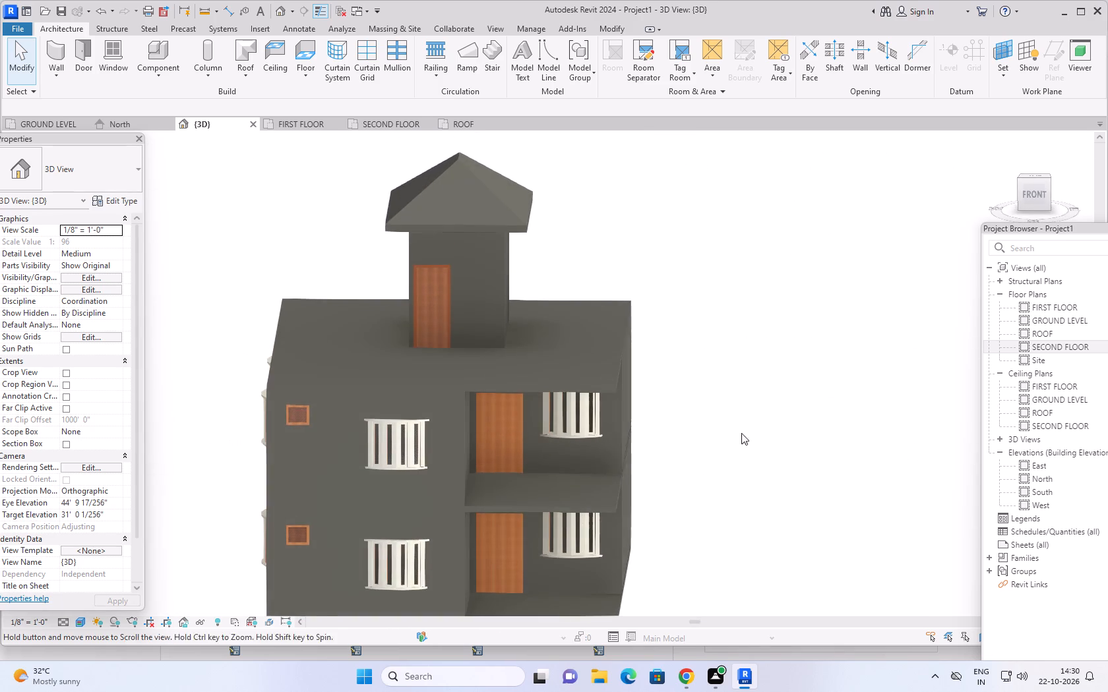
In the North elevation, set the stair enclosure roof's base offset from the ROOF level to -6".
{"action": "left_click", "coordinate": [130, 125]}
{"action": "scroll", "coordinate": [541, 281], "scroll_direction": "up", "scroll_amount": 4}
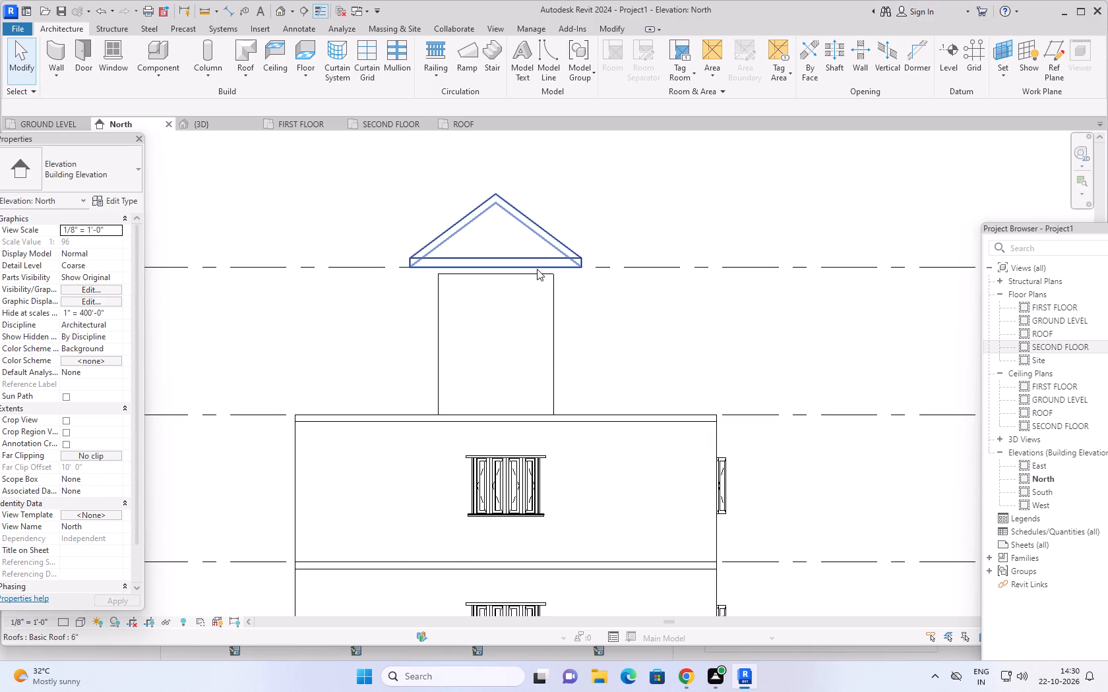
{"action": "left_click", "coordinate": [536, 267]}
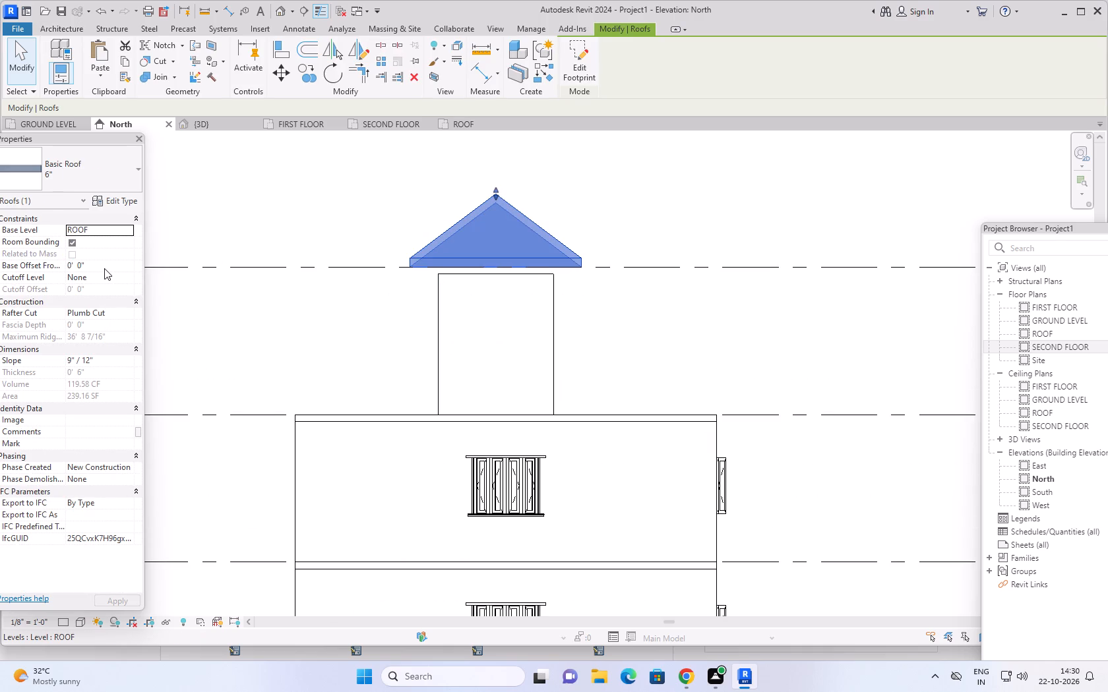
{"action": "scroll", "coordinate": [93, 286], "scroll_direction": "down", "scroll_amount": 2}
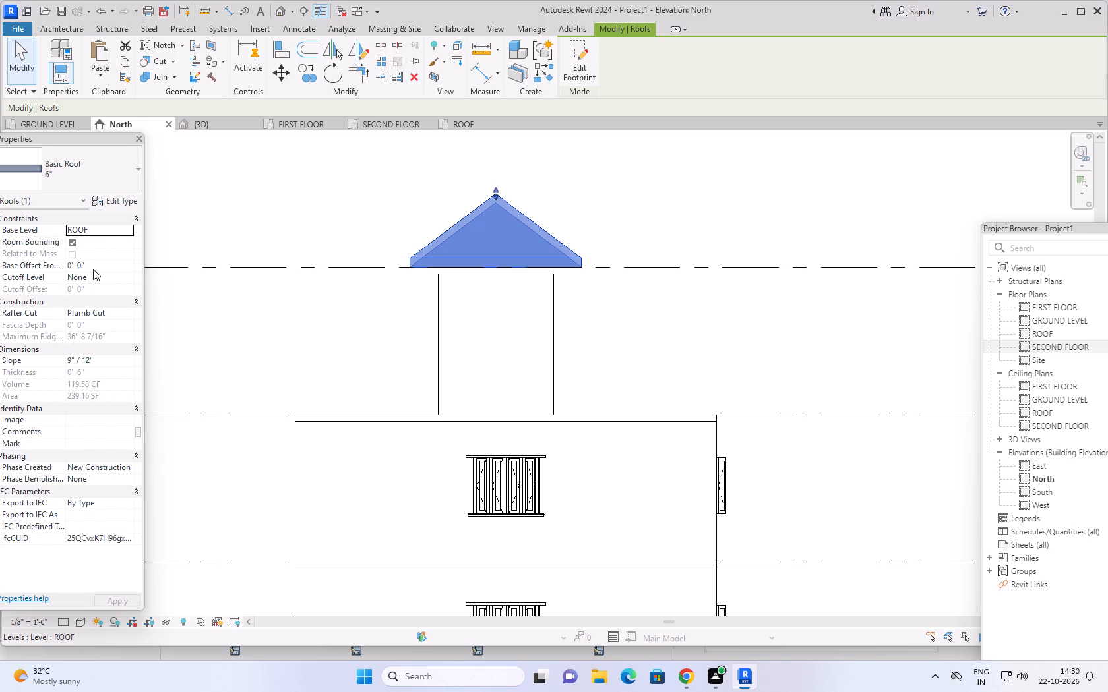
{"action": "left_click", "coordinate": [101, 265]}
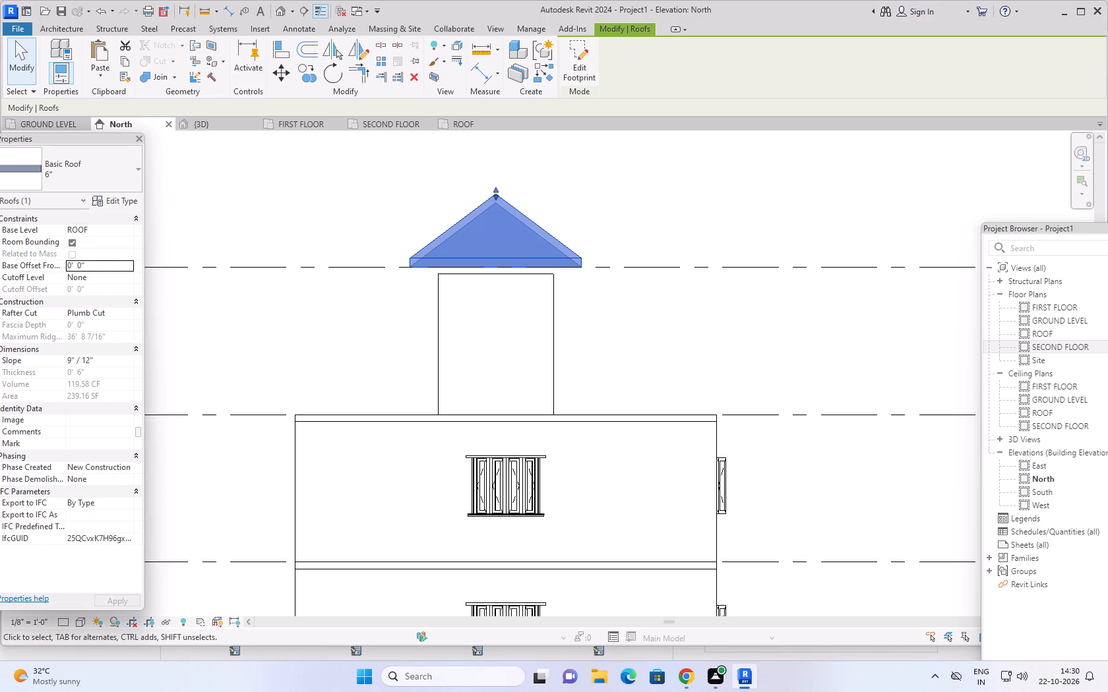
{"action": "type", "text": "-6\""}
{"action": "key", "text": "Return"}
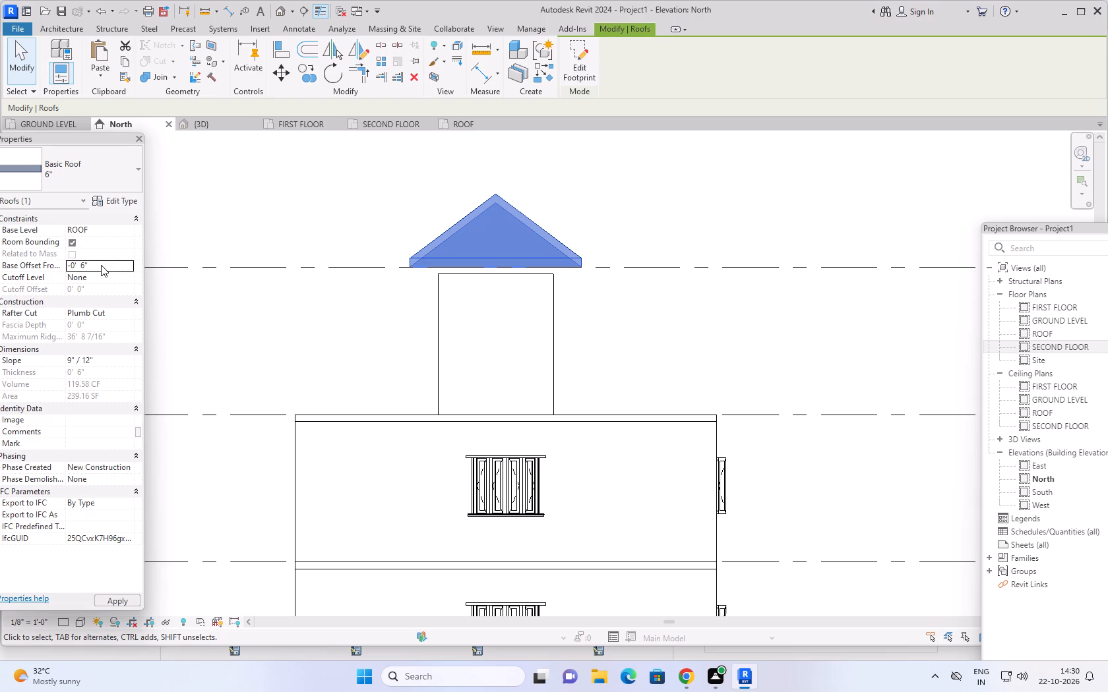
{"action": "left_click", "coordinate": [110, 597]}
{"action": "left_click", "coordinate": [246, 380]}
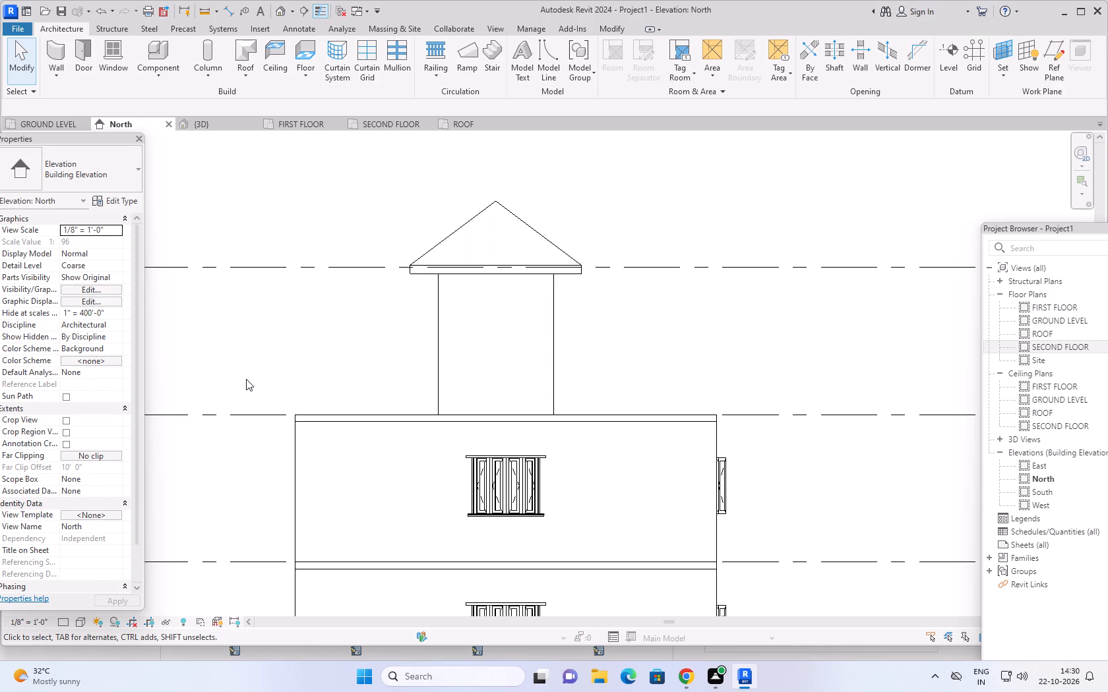
Examine how the sloped roof's eaves meet the tops of the stair enclosure walls in the North elevation.
{"action": "scroll", "coordinate": [658, 263], "scroll_direction": "up", "scroll_amount": 4}
{"action": "key", "text": "Escape"}
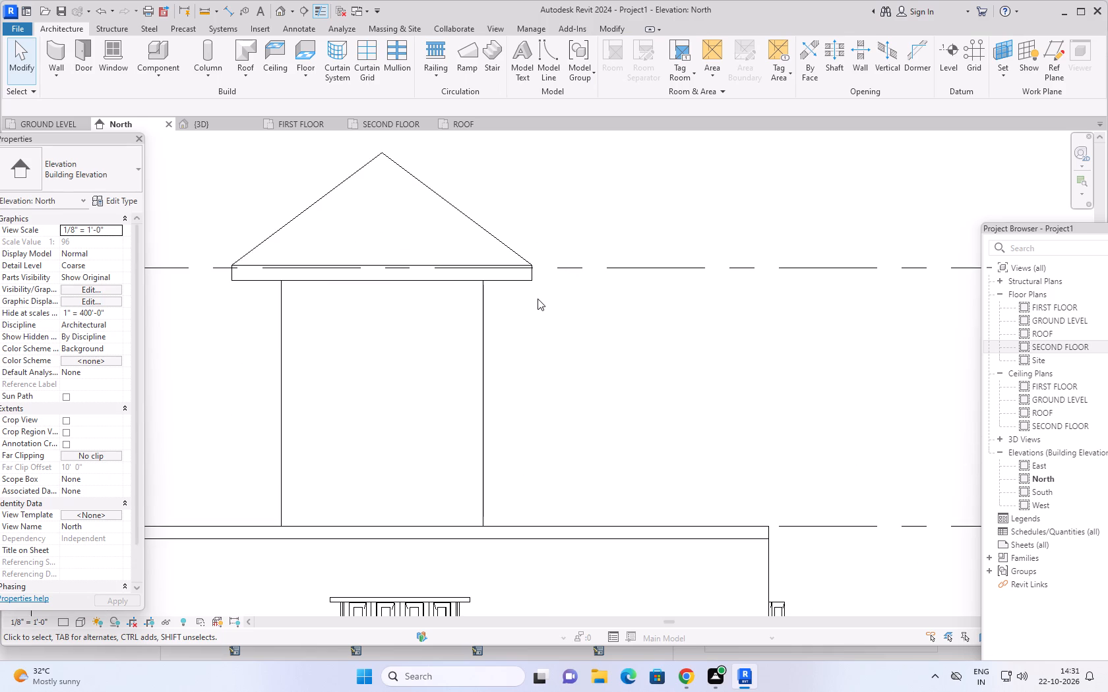
{"action": "key", "text": "Escape"}
{"action": "left_click", "coordinate": [528, 279]}
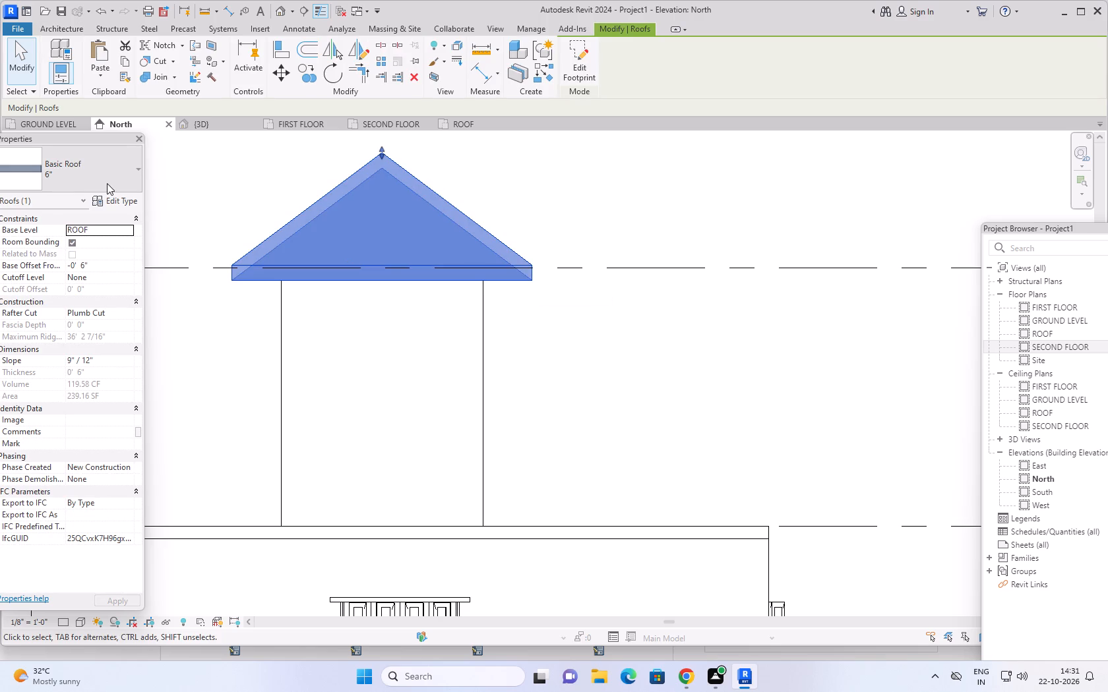
{"action": "scroll", "coordinate": [222, 278], "scroll_direction": "up", "scroll_amount": 11}
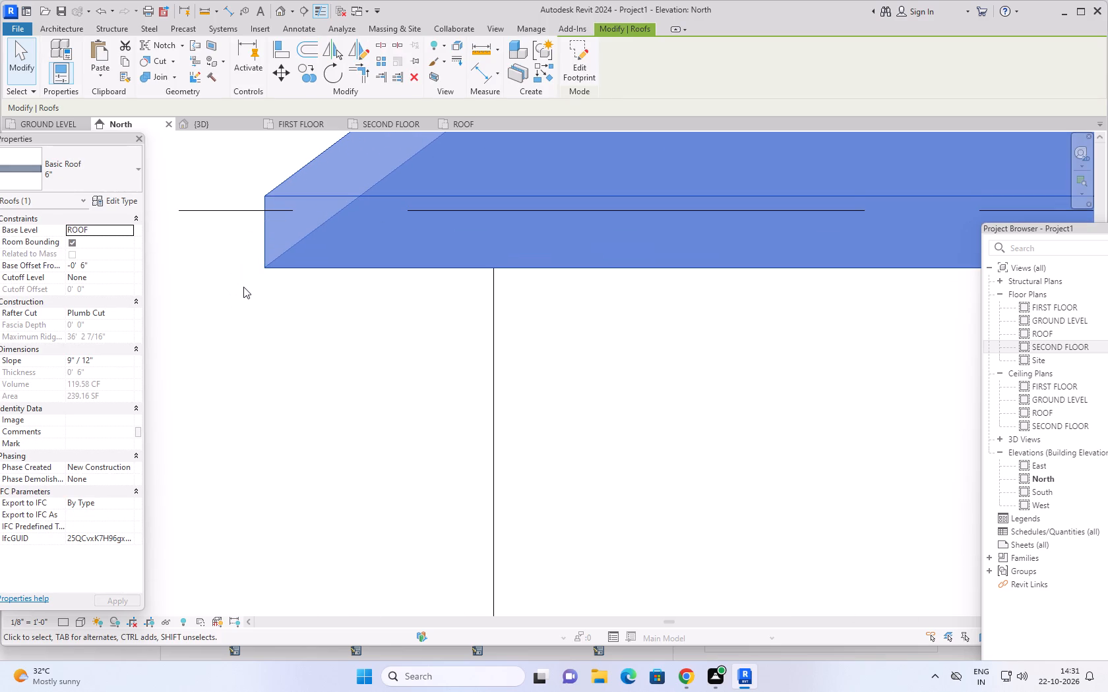
{"action": "scroll", "coordinate": [305, 299], "scroll_direction": "down", "scroll_amount": 2}
{"action": "key", "text": "Escape"}
{"action": "scroll", "coordinate": [311, 314], "scroll_direction": "down", "scroll_amount": 3}
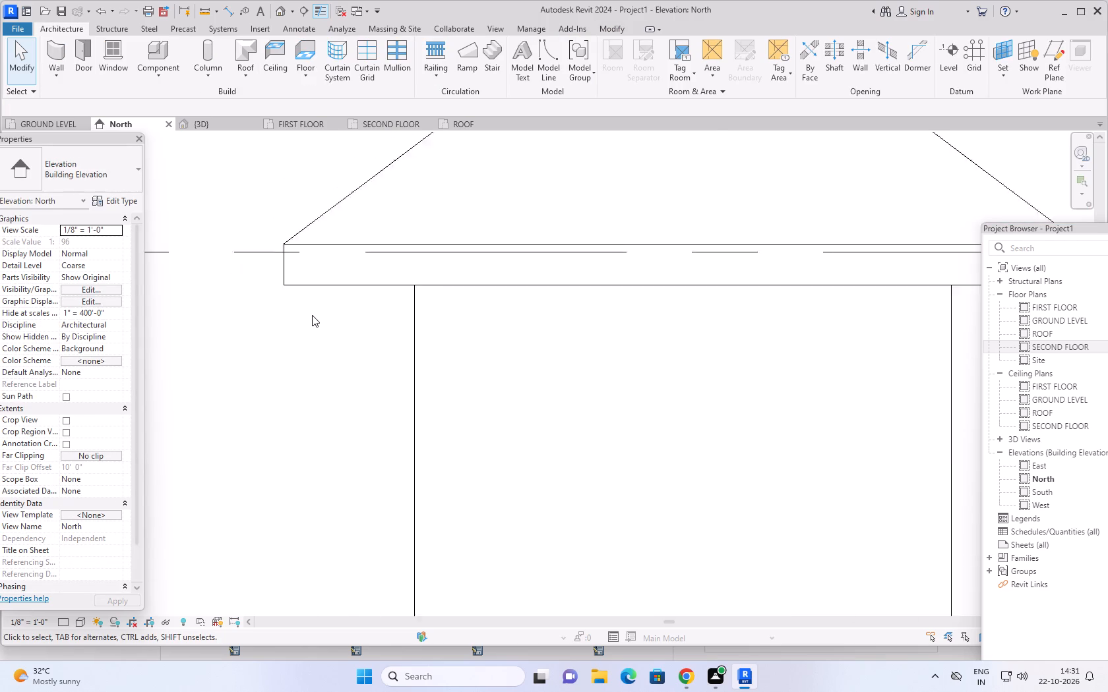
{"action": "scroll", "coordinate": [312, 316], "scroll_direction": "down", "scroll_amount": 8}
{"action": "scroll", "coordinate": [435, 325], "scroll_direction": "down", "scroll_amount": 3}
{"action": "middle_click", "coordinate": [530, 332]}
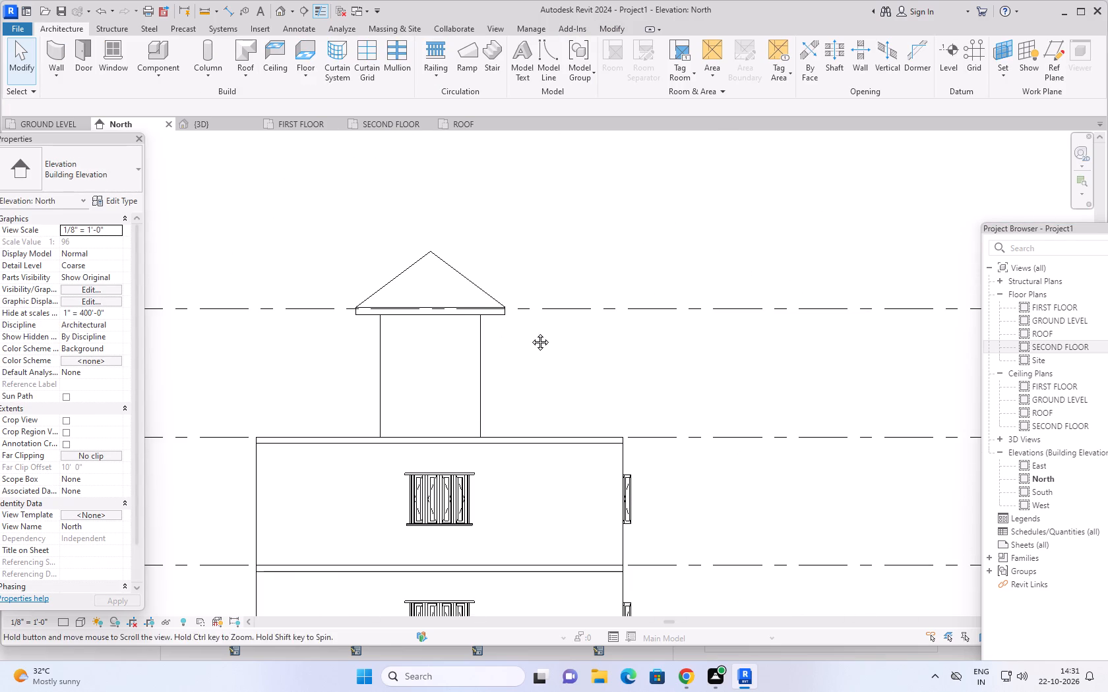
Delete the sloped 6" roof on top of the stair enclosure.
{"action": "left_click", "coordinate": [464, 278]}
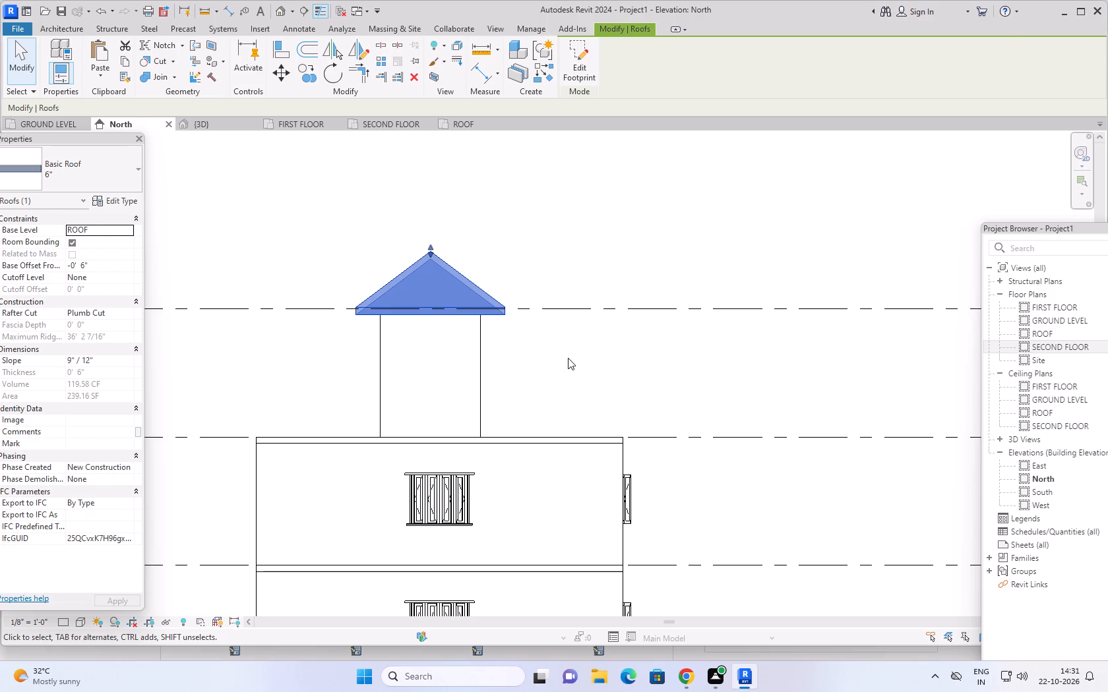
{"action": "key", "text": "Delete"}
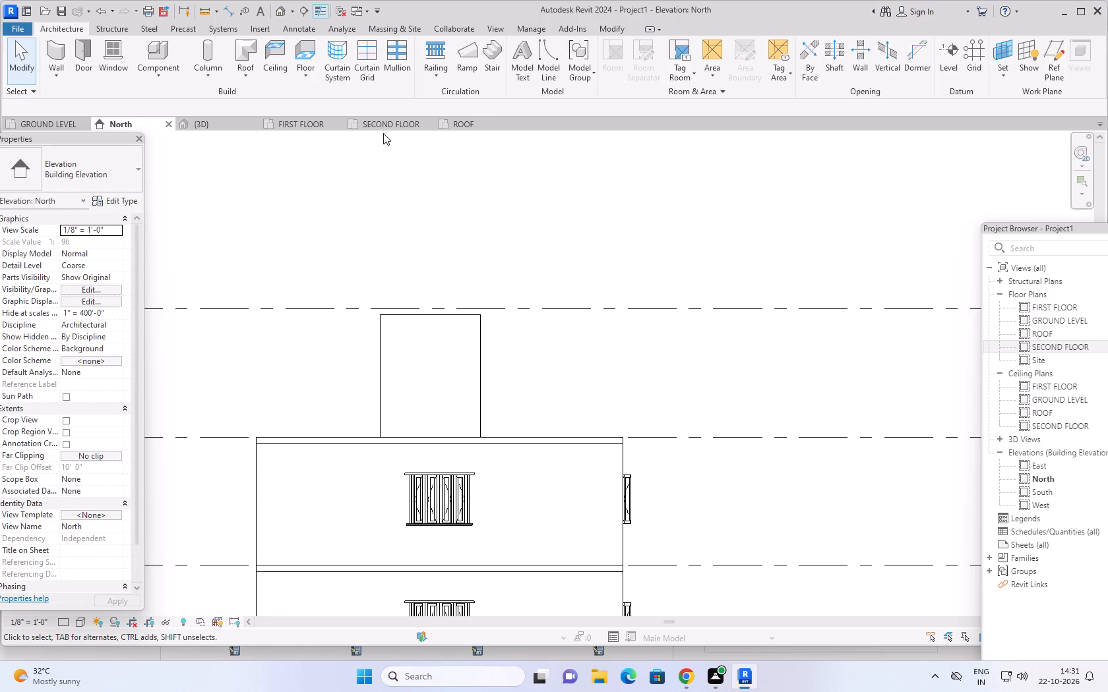
Start a Roof by Extrusion on the stair enclosure's front wall plane from the SECOND FLOOR plan, using Elevation: North, level ROOF and offset 0' 0".
{"action": "left_click", "coordinate": [385, 123]}
{"action": "scroll", "coordinate": [478, 279], "scroll_direction": "down", "scroll_amount": 2}
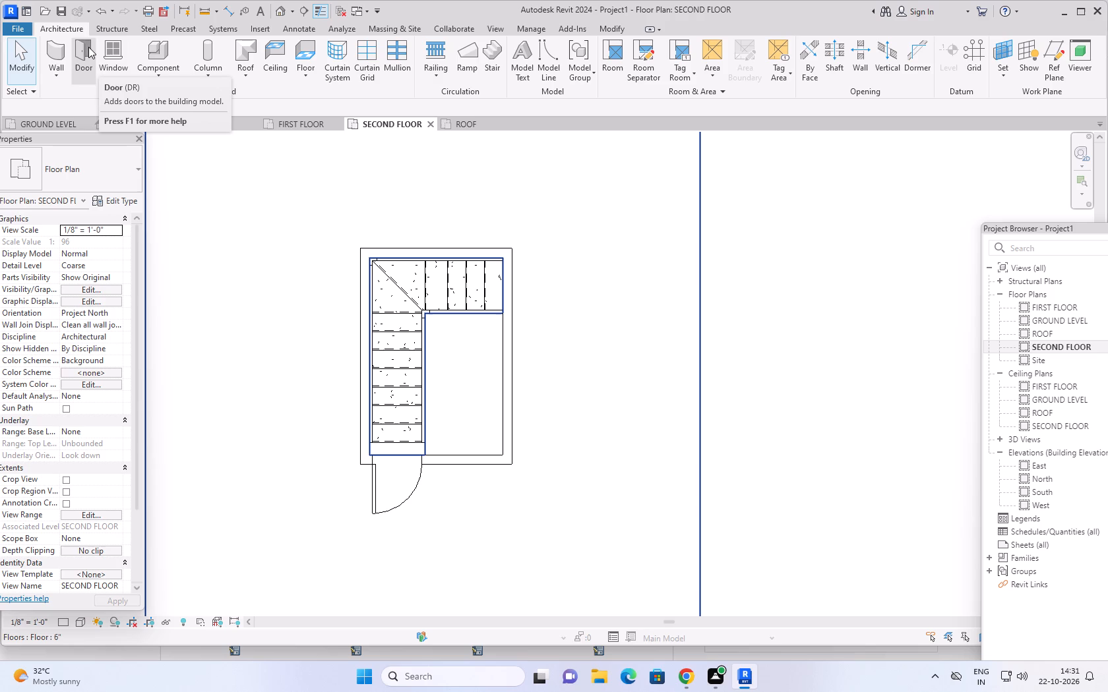
{"action": "left_click", "coordinate": [301, 76]}
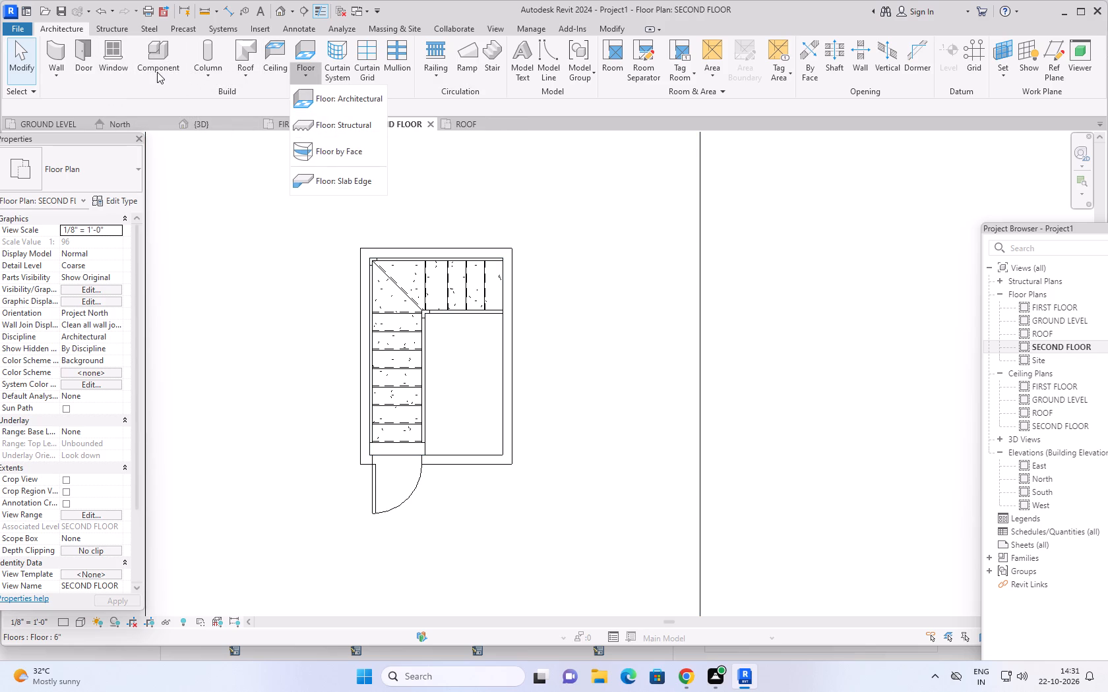
{"action": "left_click", "coordinate": [247, 74]}
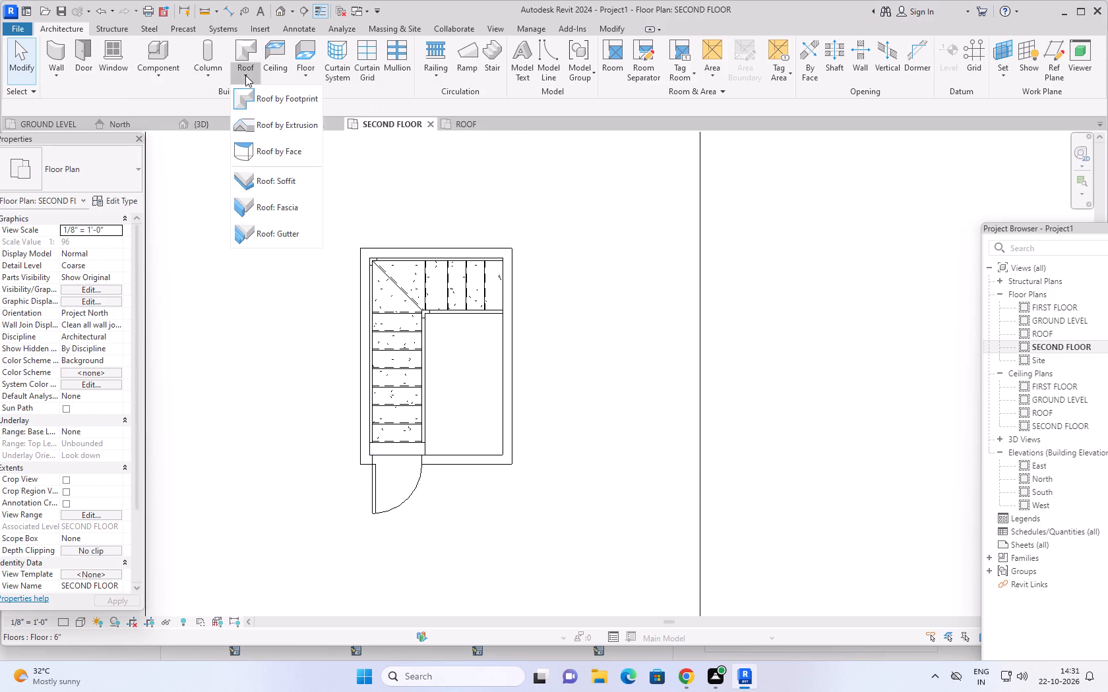
{"action": "left_click", "coordinate": [260, 123]}
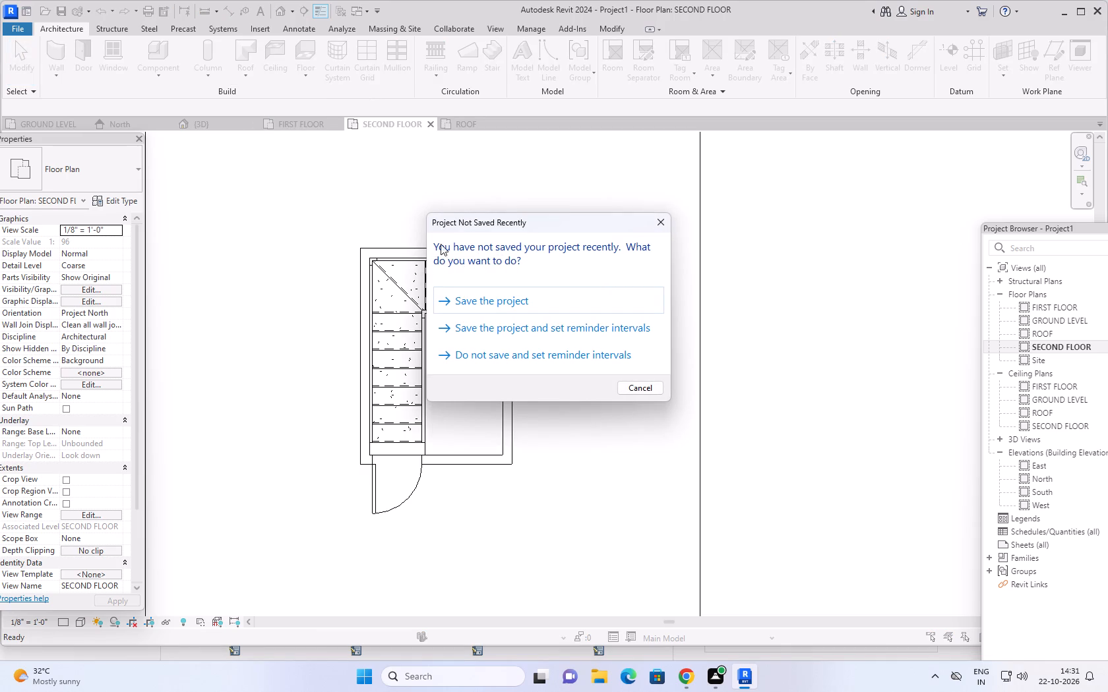
{"action": "left_click", "coordinate": [658, 221]}
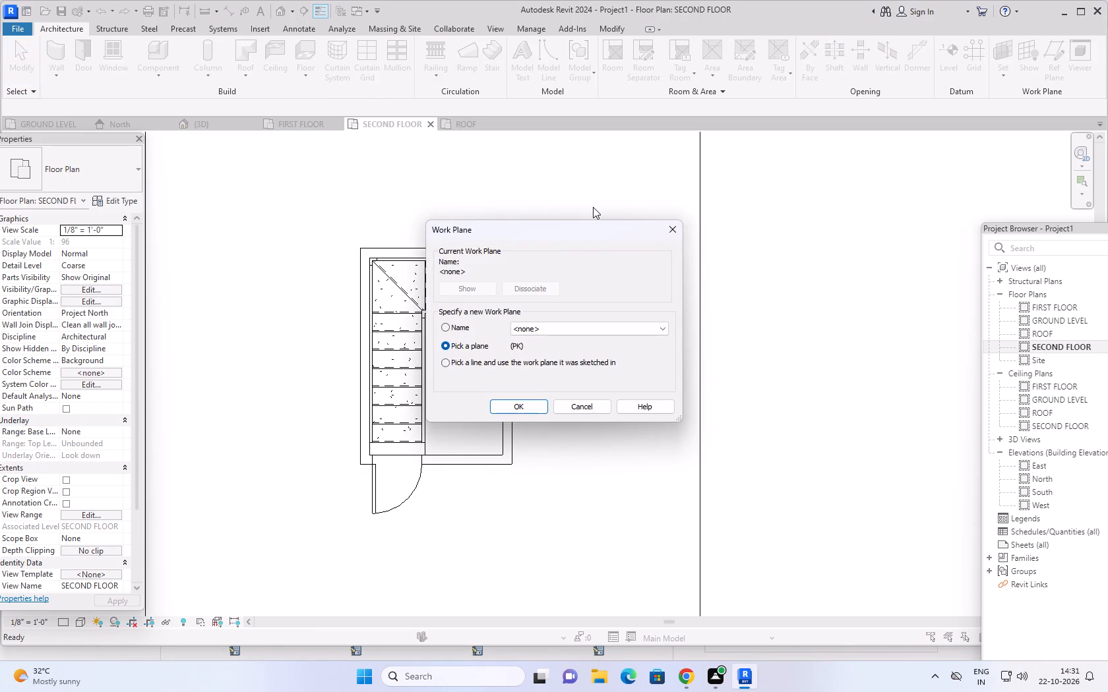
{"action": "key", "text": "ctrl+s"}
{"action": "left_click", "coordinate": [507, 403]}
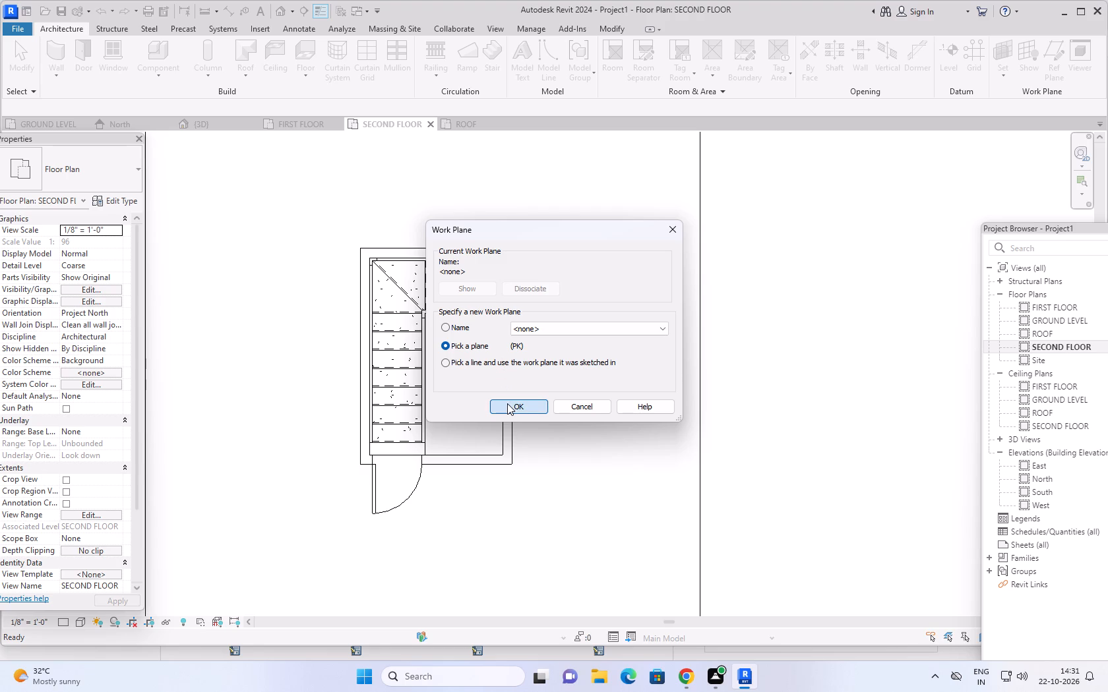
{"action": "left_click", "coordinate": [483, 466]}
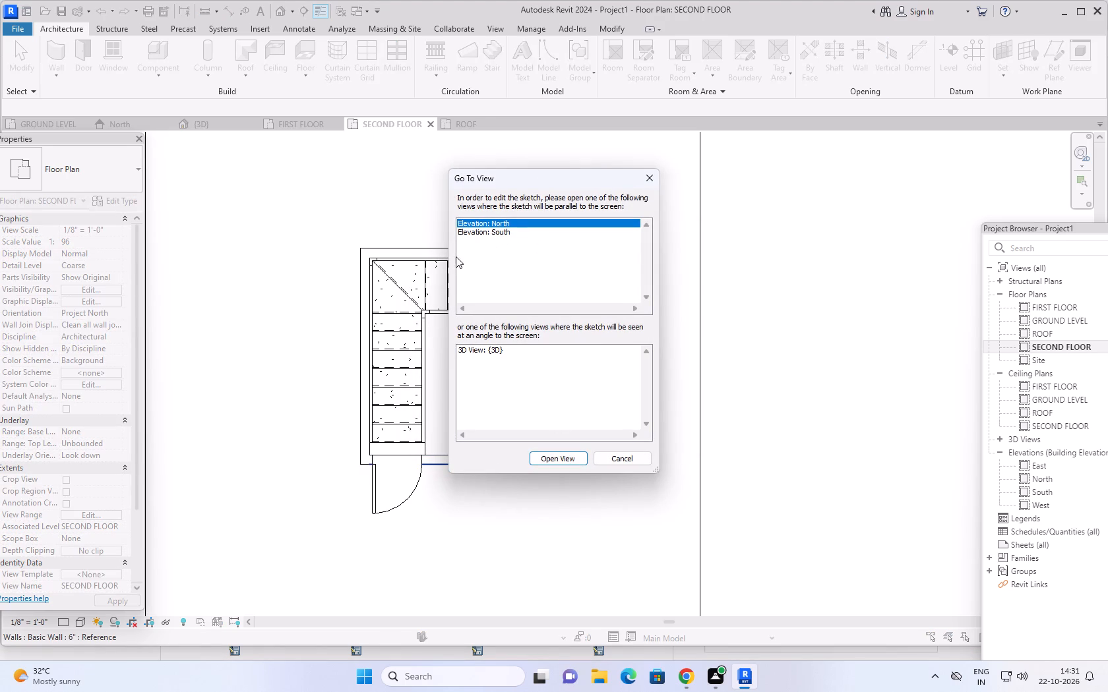
{"action": "left_click", "coordinate": [557, 459]}
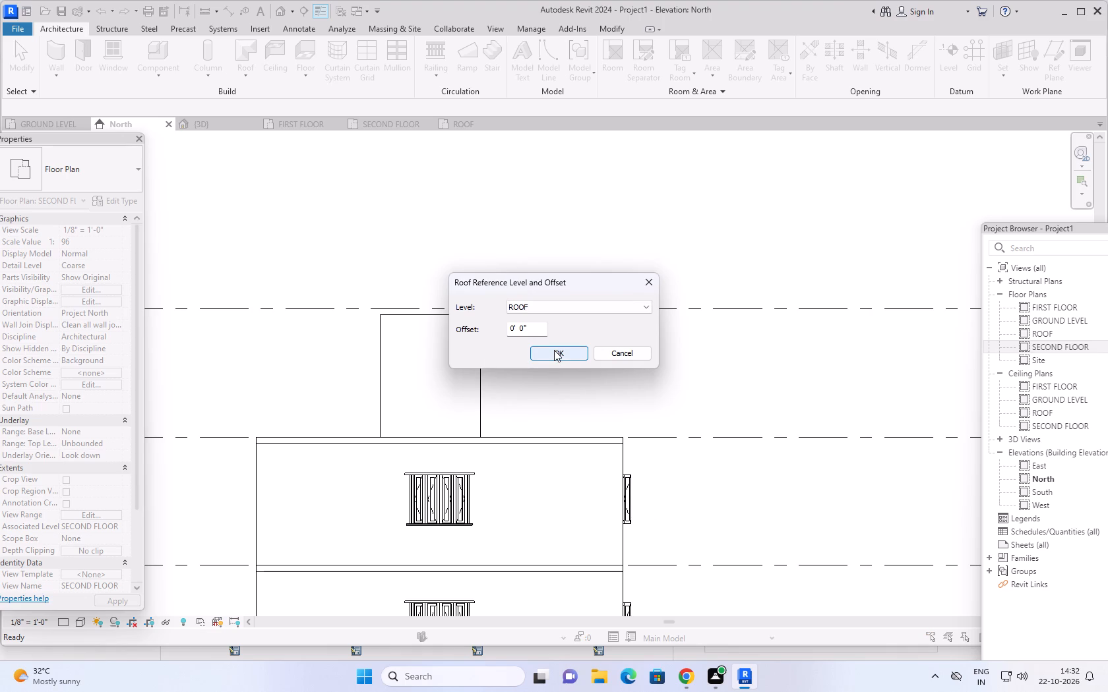
{"action": "left_click", "coordinate": [553, 349]}
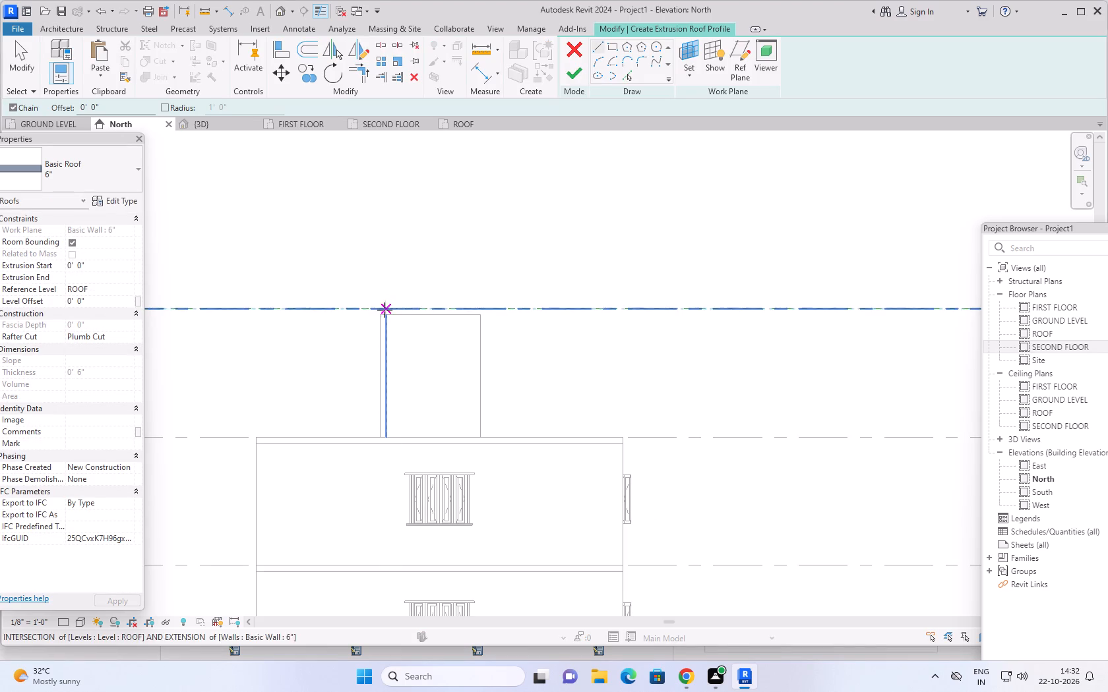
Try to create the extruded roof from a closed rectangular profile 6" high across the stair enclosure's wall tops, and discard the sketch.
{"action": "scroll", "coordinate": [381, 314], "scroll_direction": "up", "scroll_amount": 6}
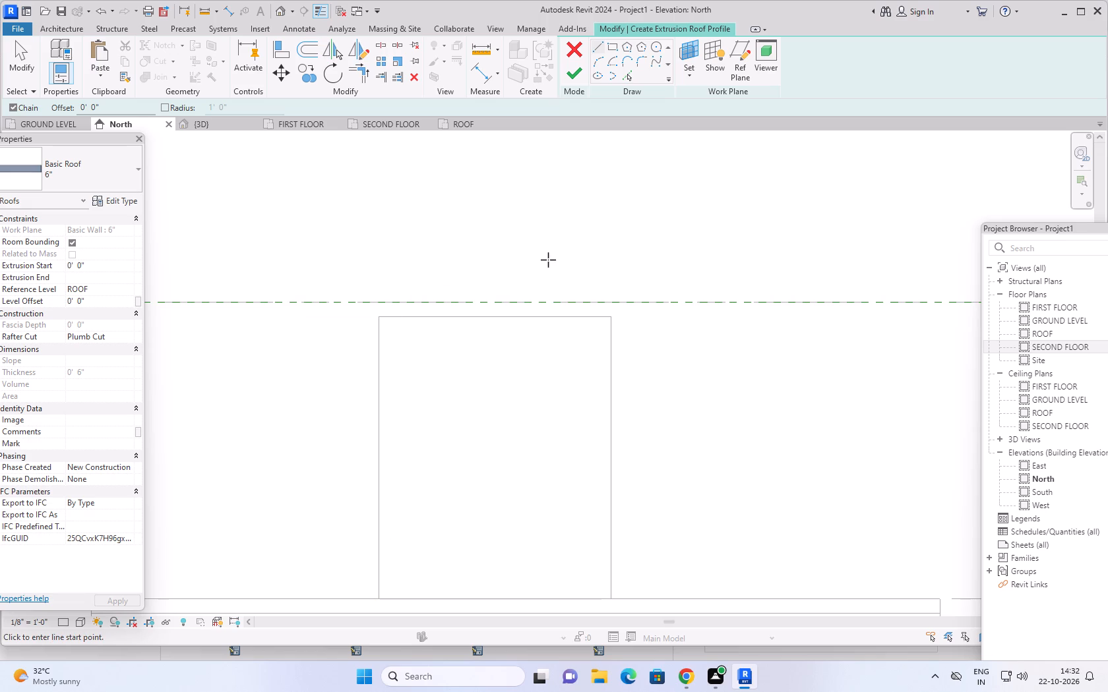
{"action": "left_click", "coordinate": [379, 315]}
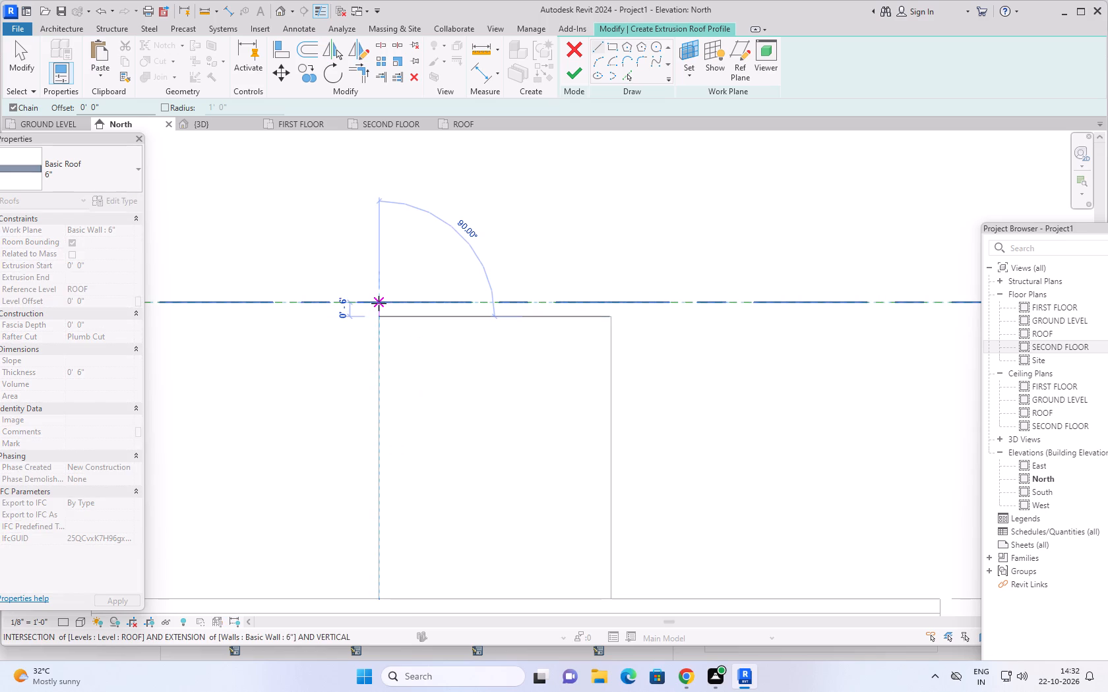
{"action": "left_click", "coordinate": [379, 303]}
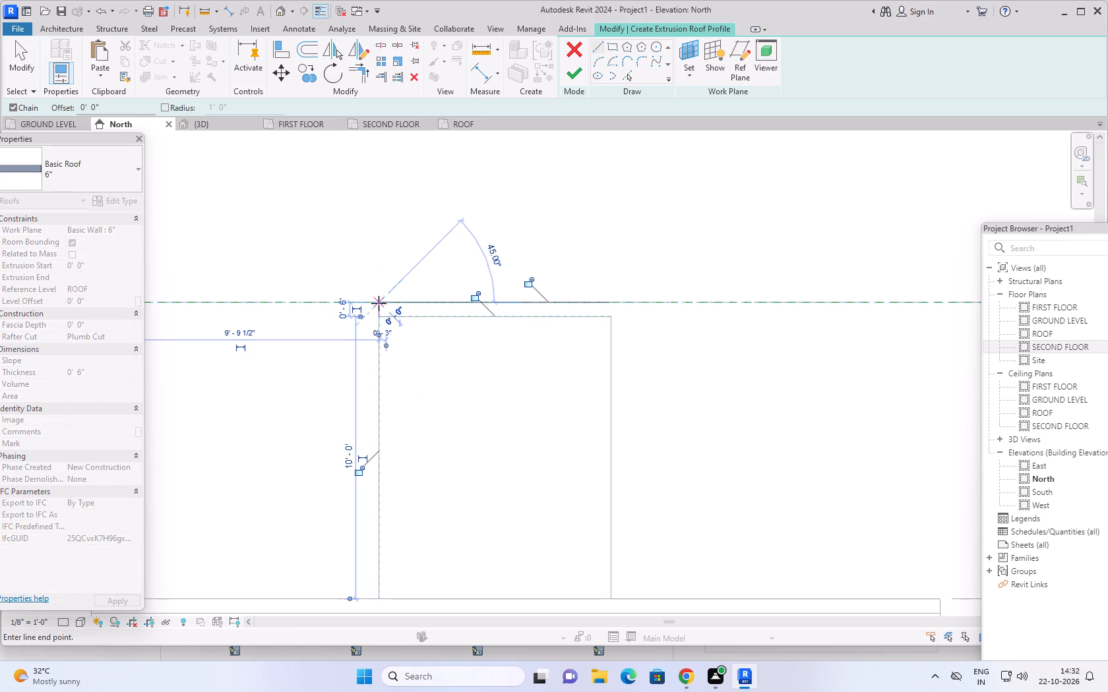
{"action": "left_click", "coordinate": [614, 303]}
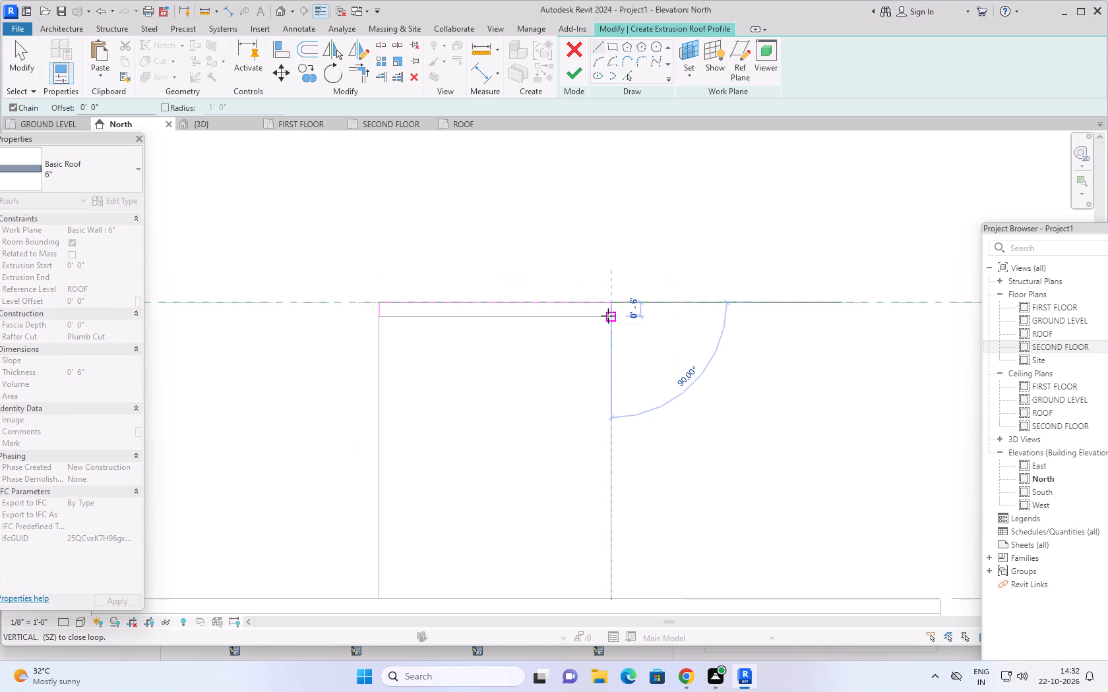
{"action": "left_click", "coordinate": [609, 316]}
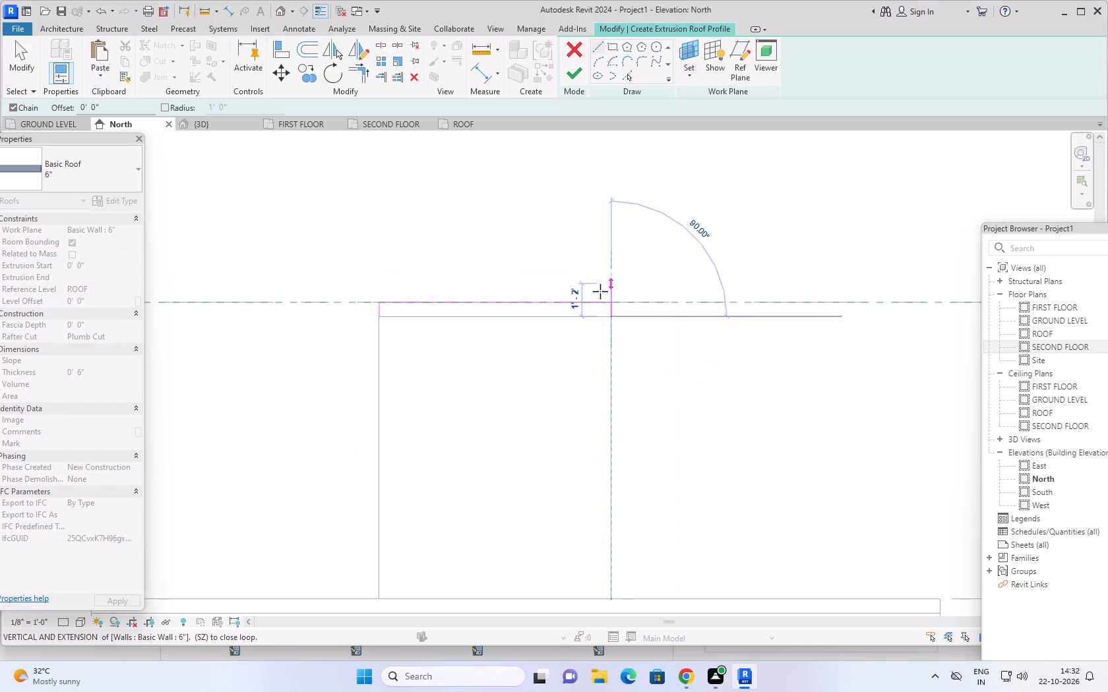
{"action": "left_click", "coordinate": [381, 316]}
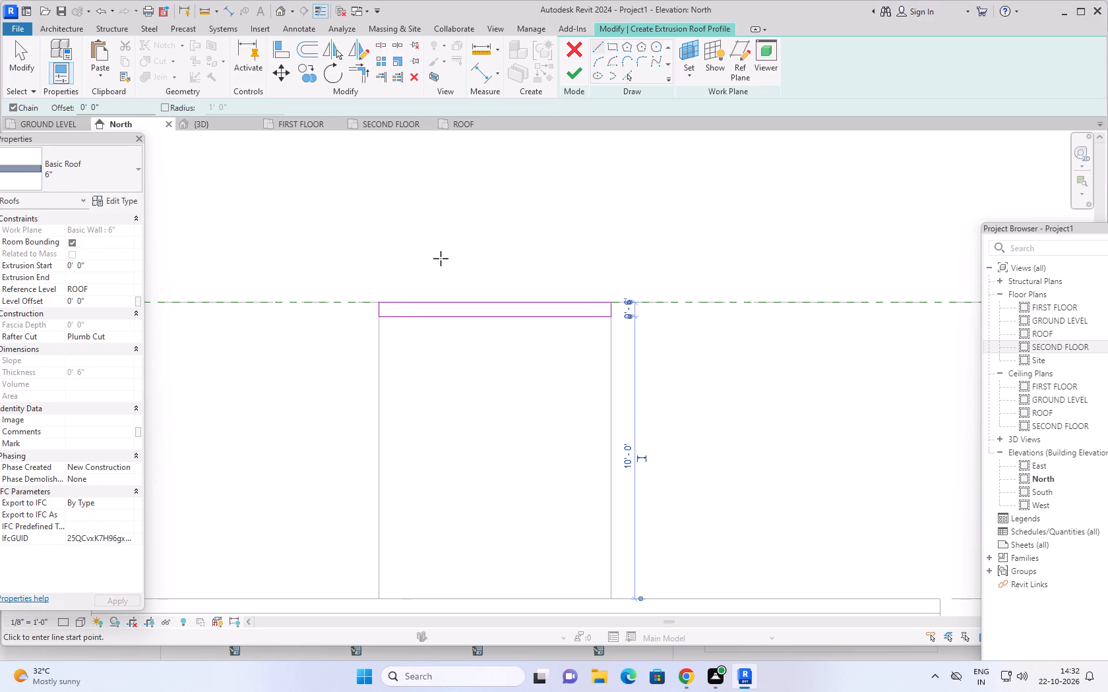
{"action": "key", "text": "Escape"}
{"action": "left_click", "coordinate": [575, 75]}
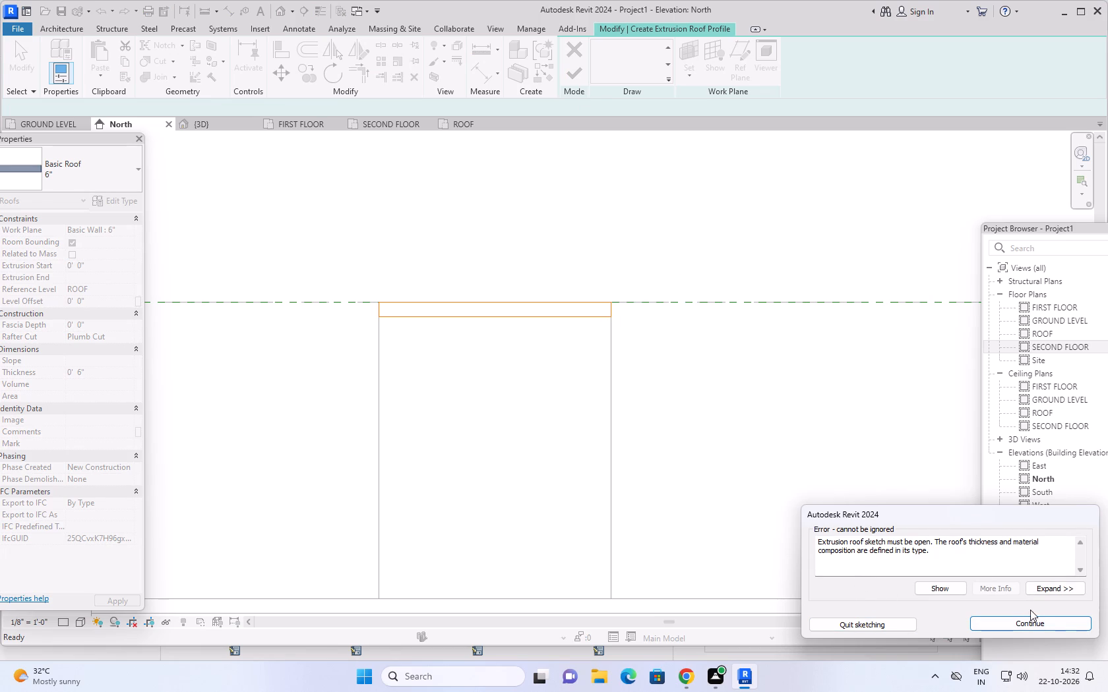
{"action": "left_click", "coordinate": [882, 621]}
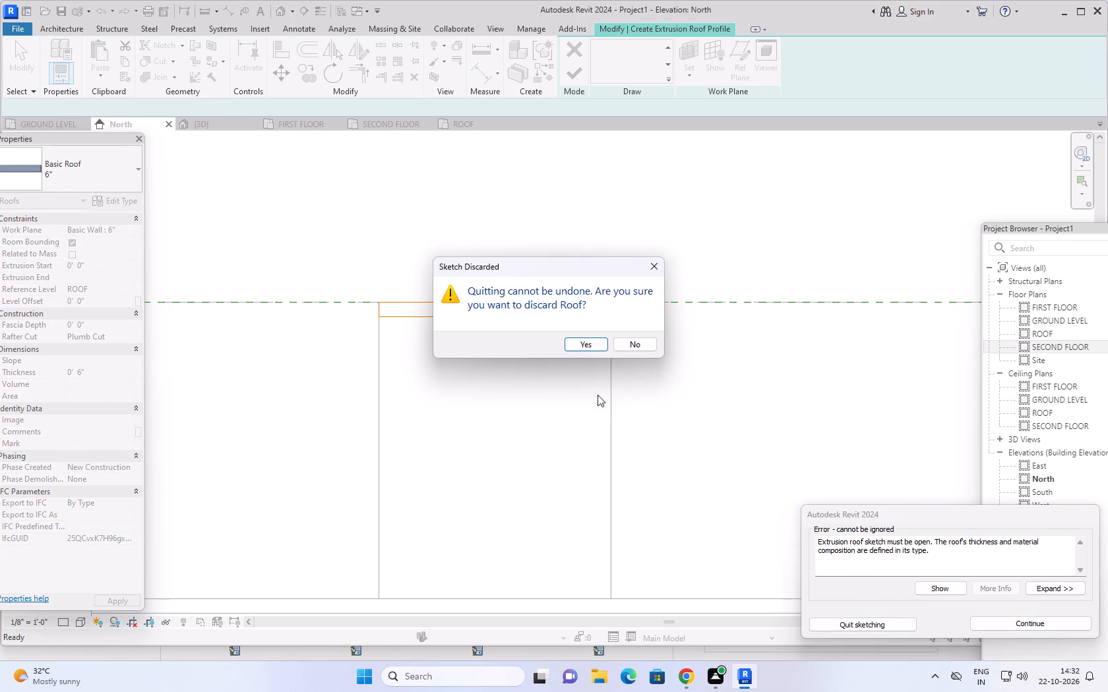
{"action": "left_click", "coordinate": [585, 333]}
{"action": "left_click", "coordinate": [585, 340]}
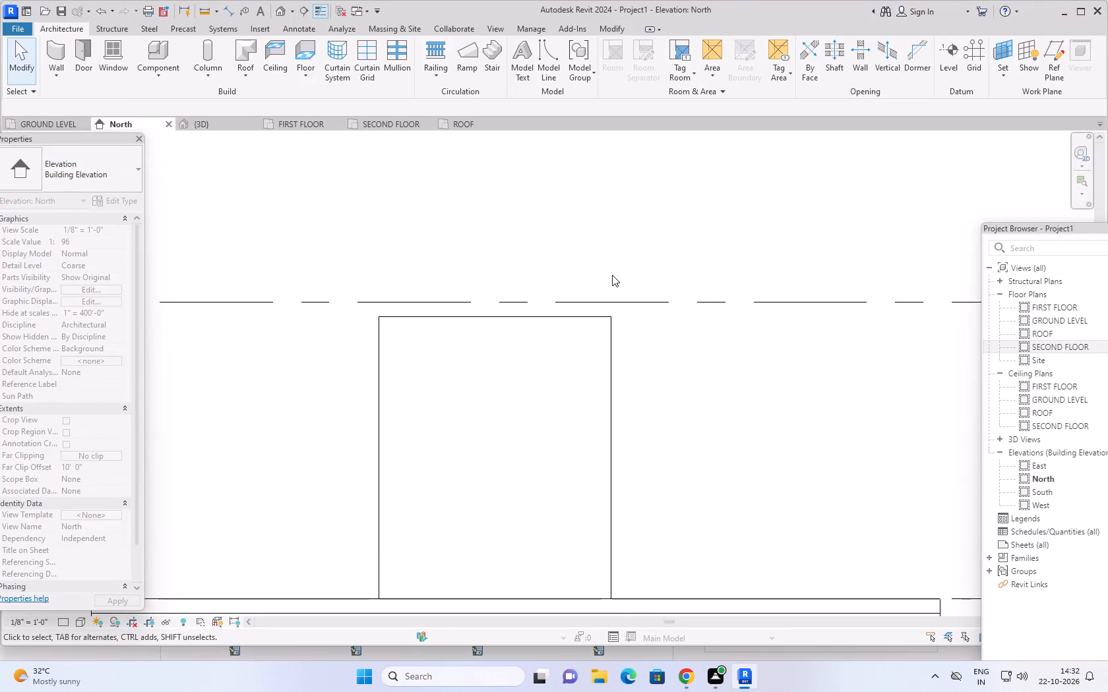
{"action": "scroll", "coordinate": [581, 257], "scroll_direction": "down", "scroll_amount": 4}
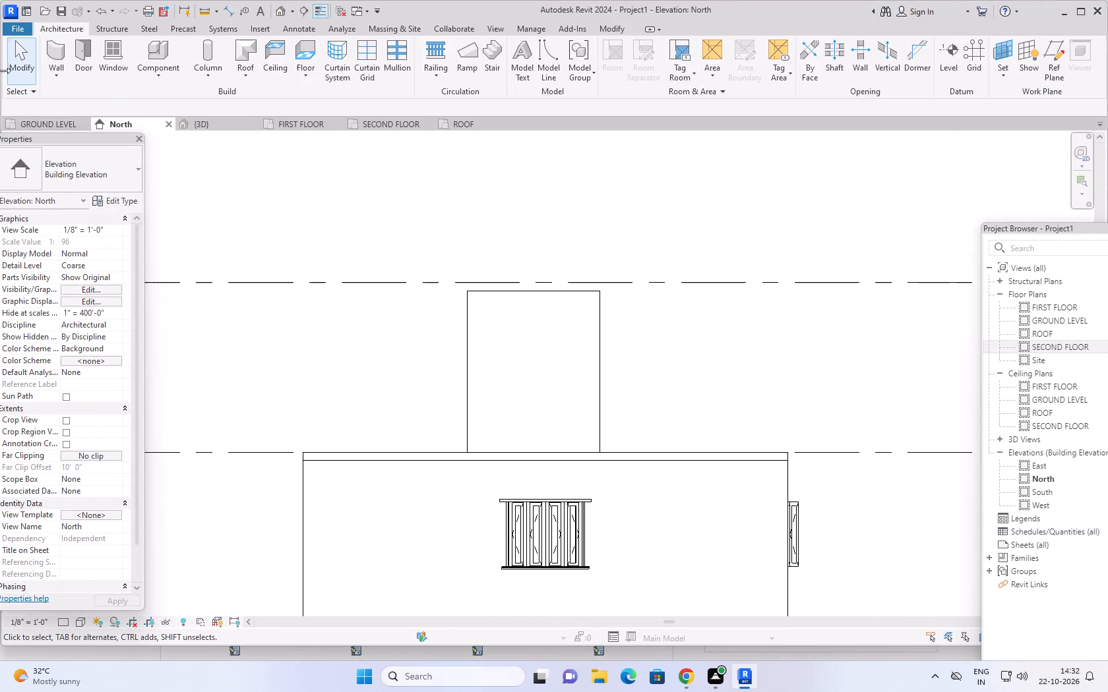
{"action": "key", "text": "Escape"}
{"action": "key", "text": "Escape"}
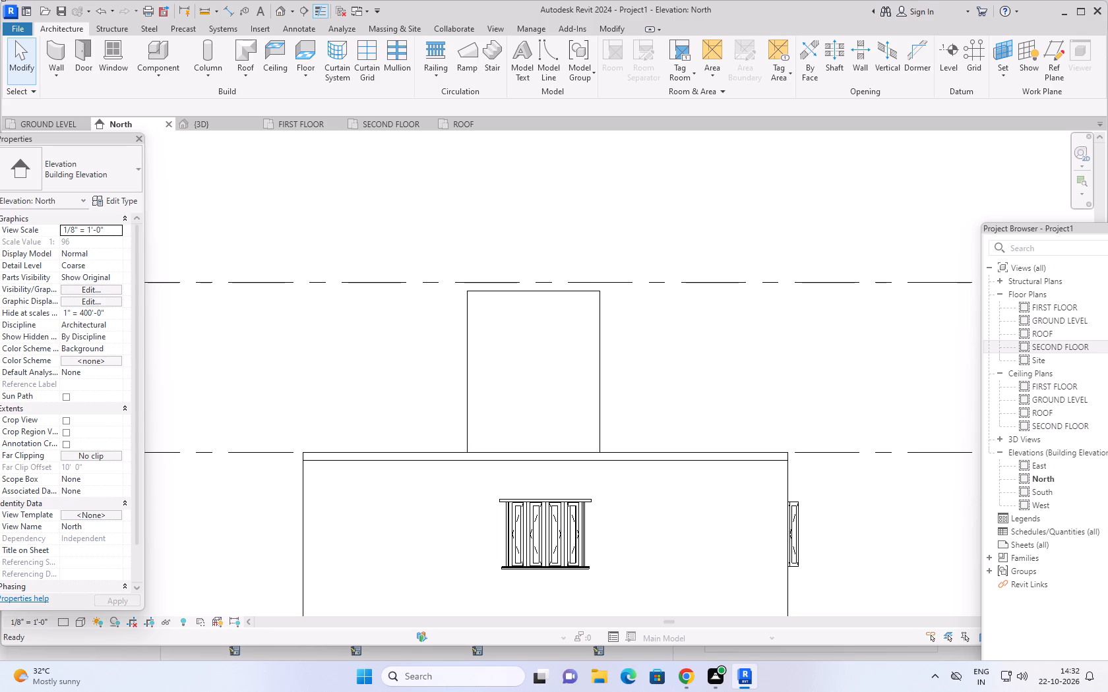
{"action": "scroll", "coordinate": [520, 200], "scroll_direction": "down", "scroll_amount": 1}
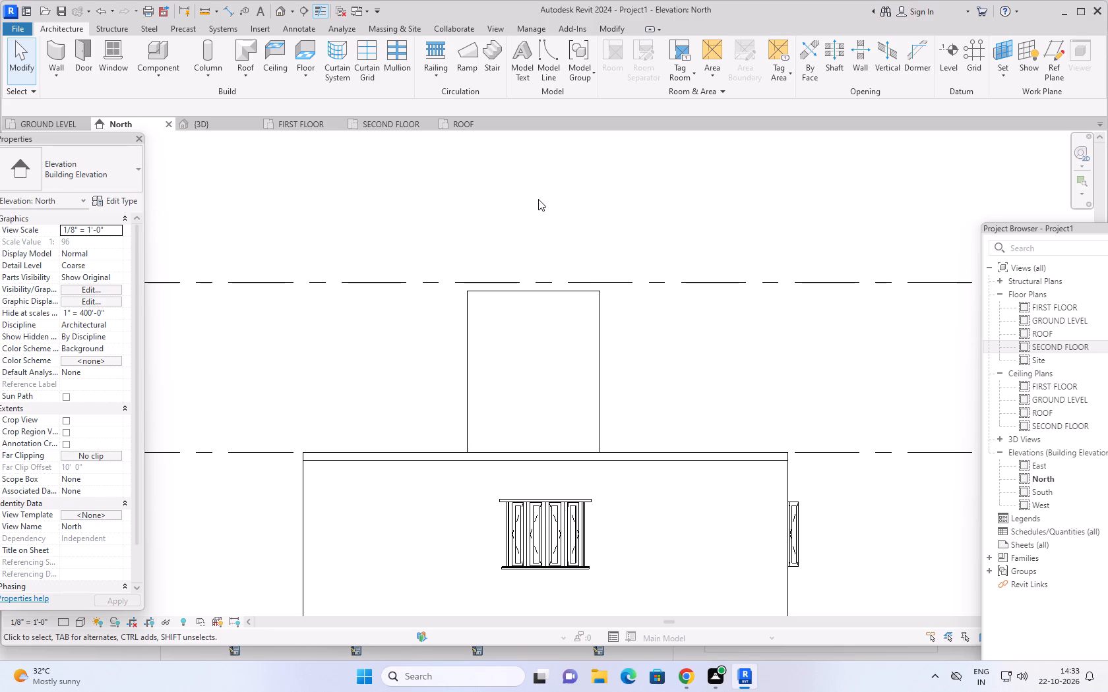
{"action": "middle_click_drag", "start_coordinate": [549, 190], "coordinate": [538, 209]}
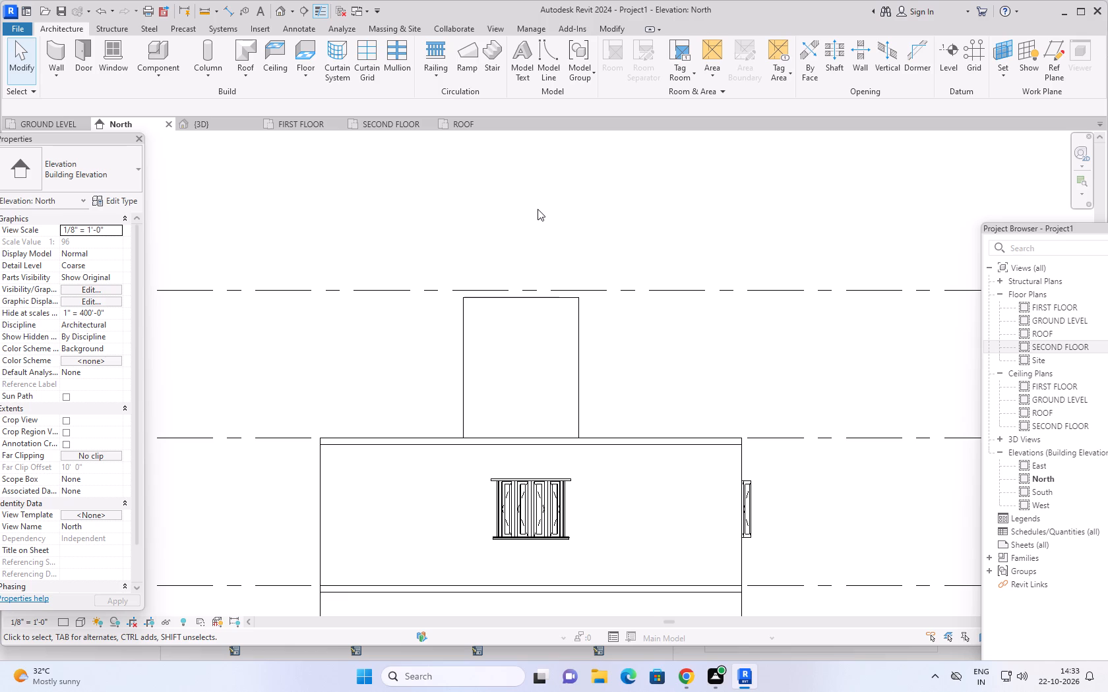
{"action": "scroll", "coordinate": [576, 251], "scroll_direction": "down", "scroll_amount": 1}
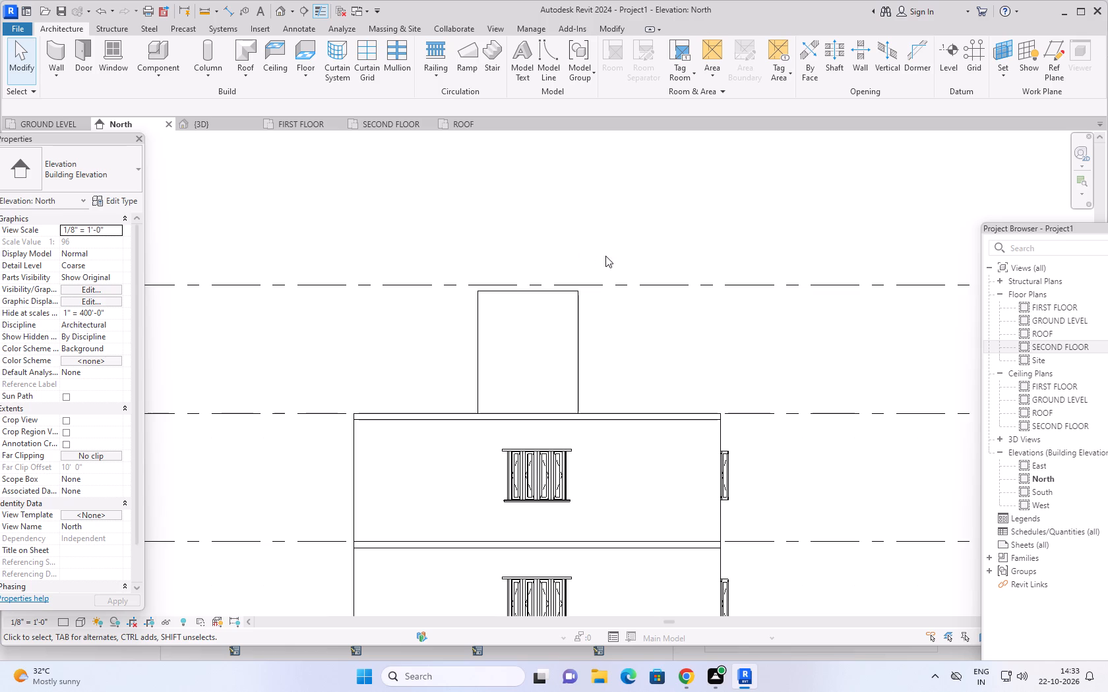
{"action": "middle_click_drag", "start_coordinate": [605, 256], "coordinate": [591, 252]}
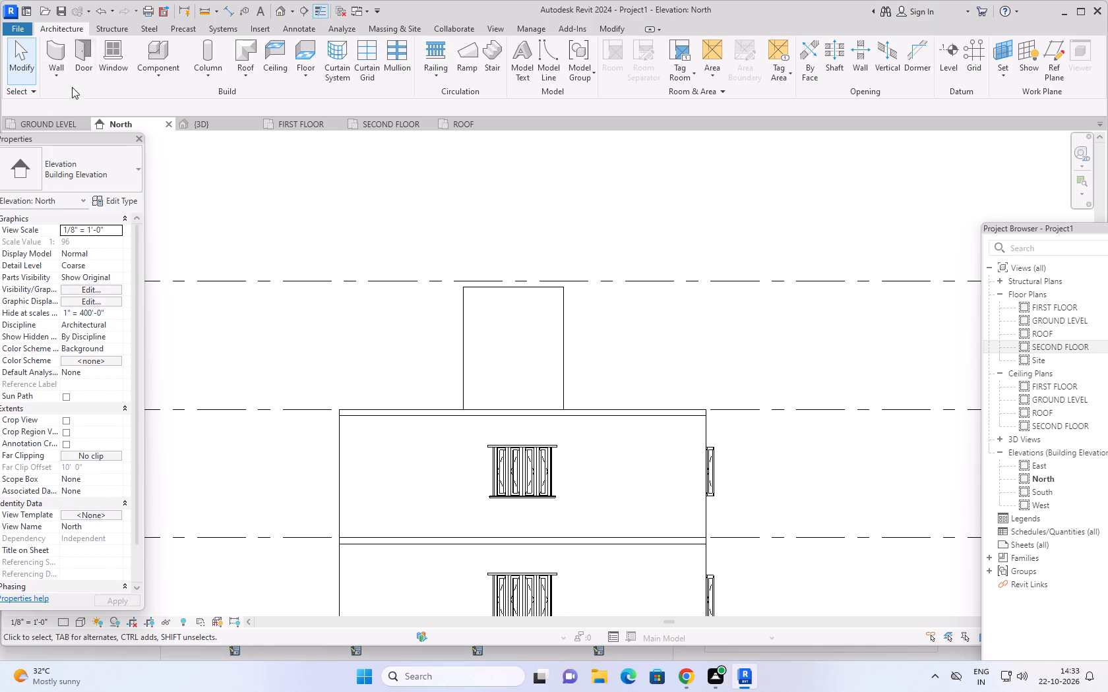
In the SECOND FLOOR plan, create a rectangular 6" architectural floor around the stair enclosure, offset 2' outward from its outer wall corners.
{"action": "left_click", "coordinate": [65, 30]}
{"action": "left_click", "coordinate": [304, 71]}
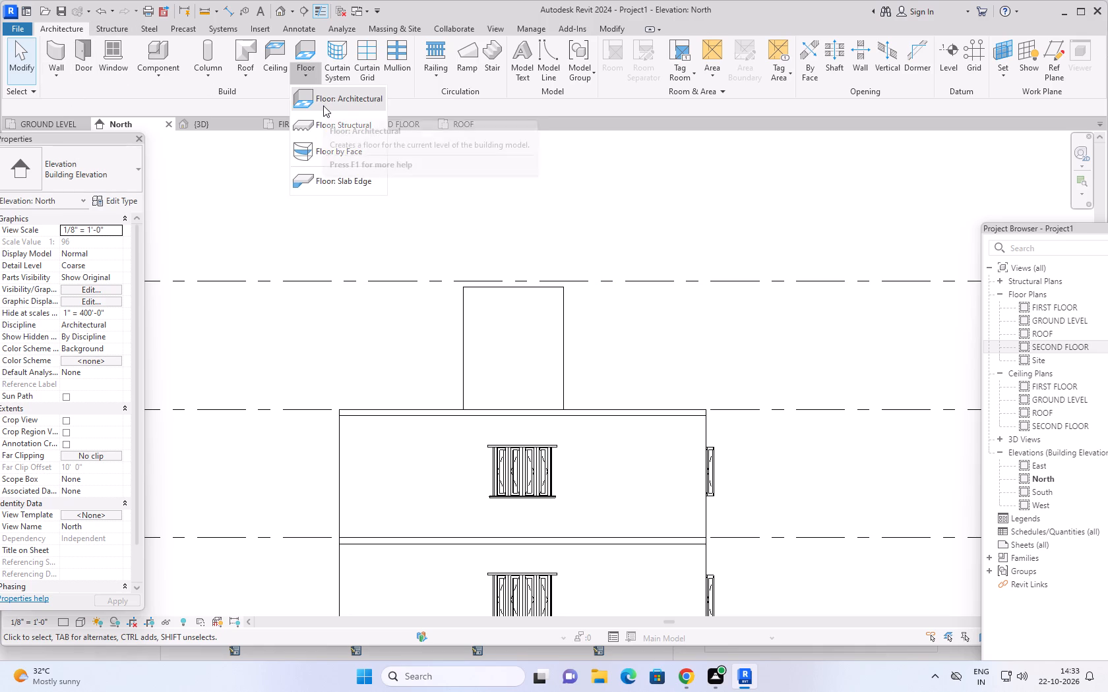
{"action": "left_click", "coordinate": [324, 104]}
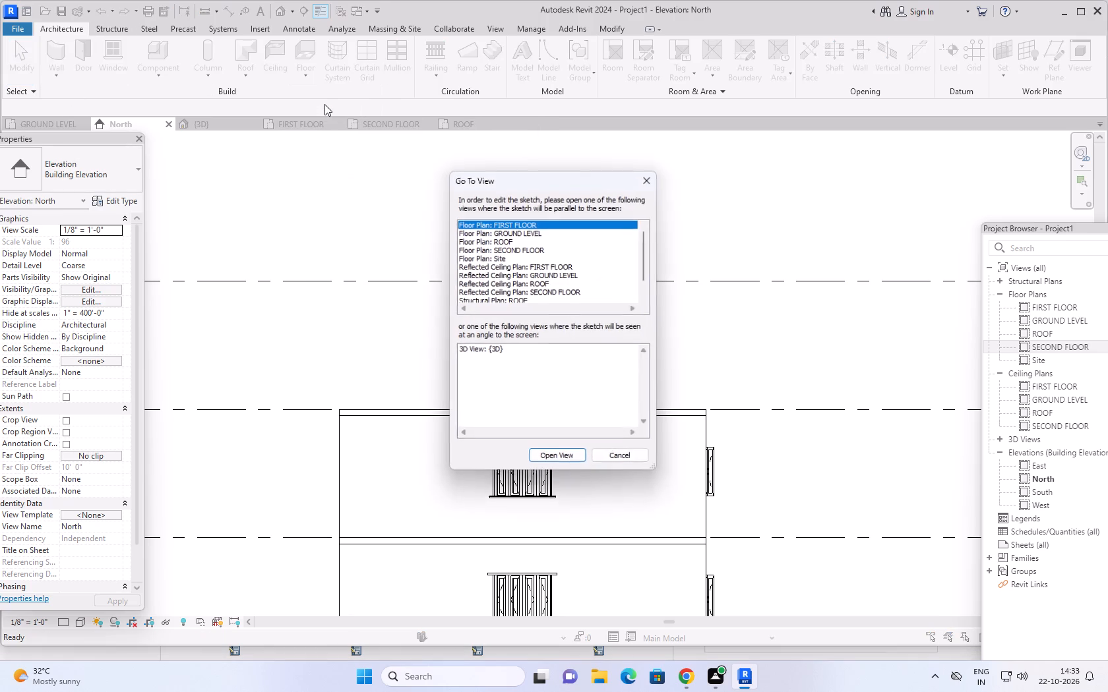
{"action": "left_click", "coordinate": [506, 247]}
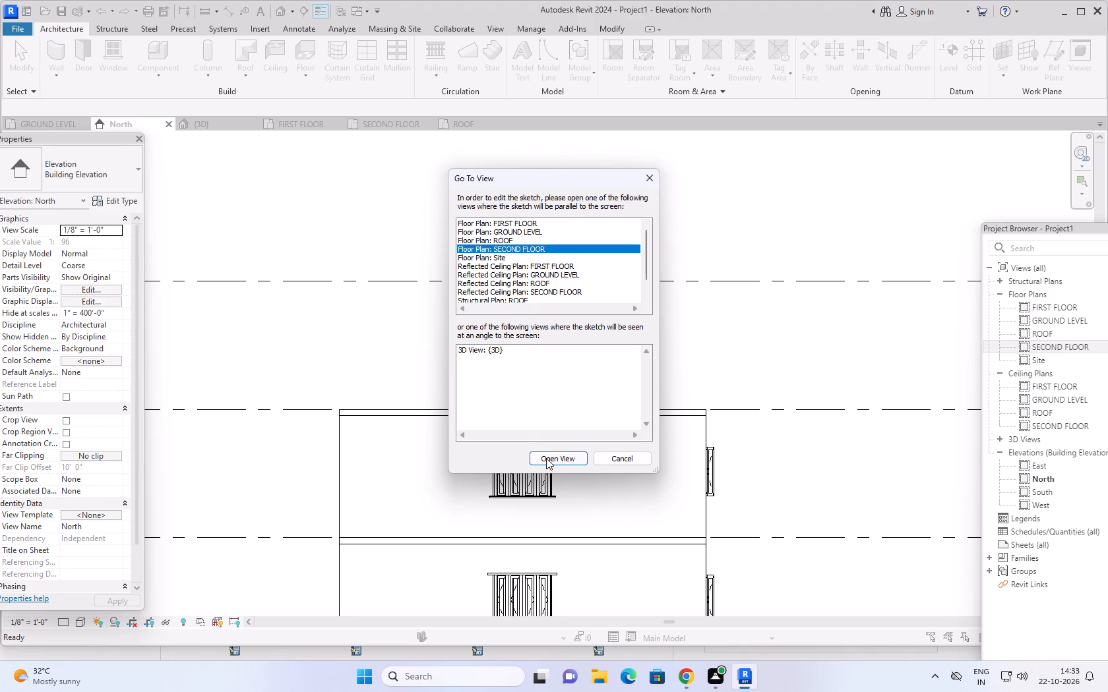
{"action": "left_click", "coordinate": [546, 459]}
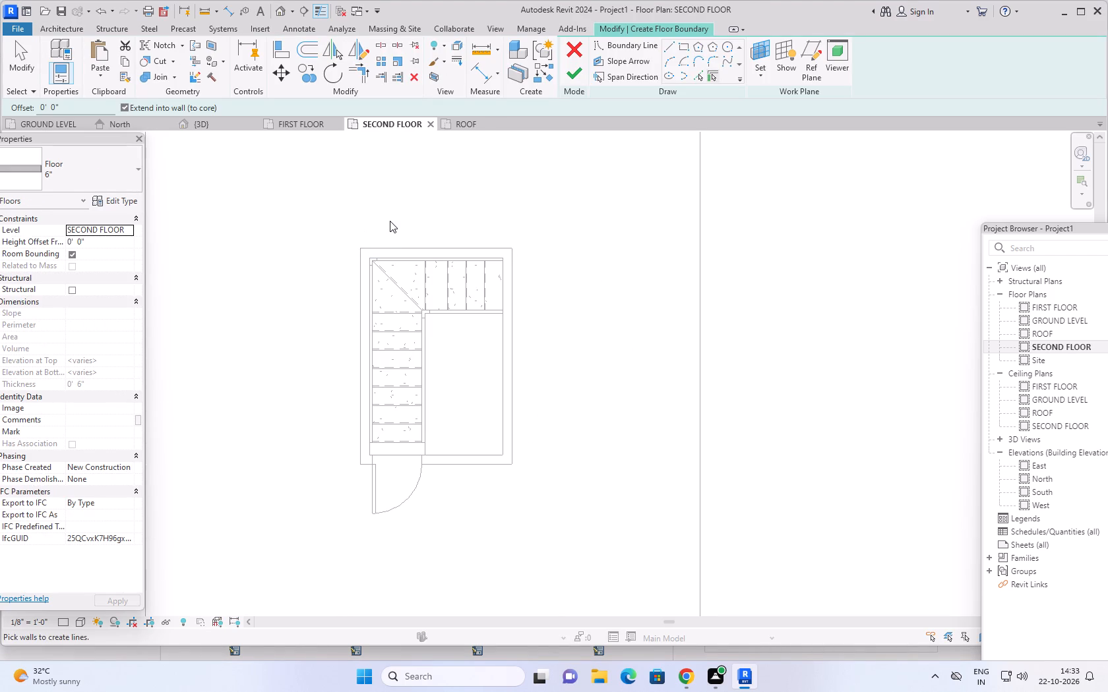
{"action": "middle_click_drag", "start_coordinate": [420, 210], "coordinate": [479, 206]}
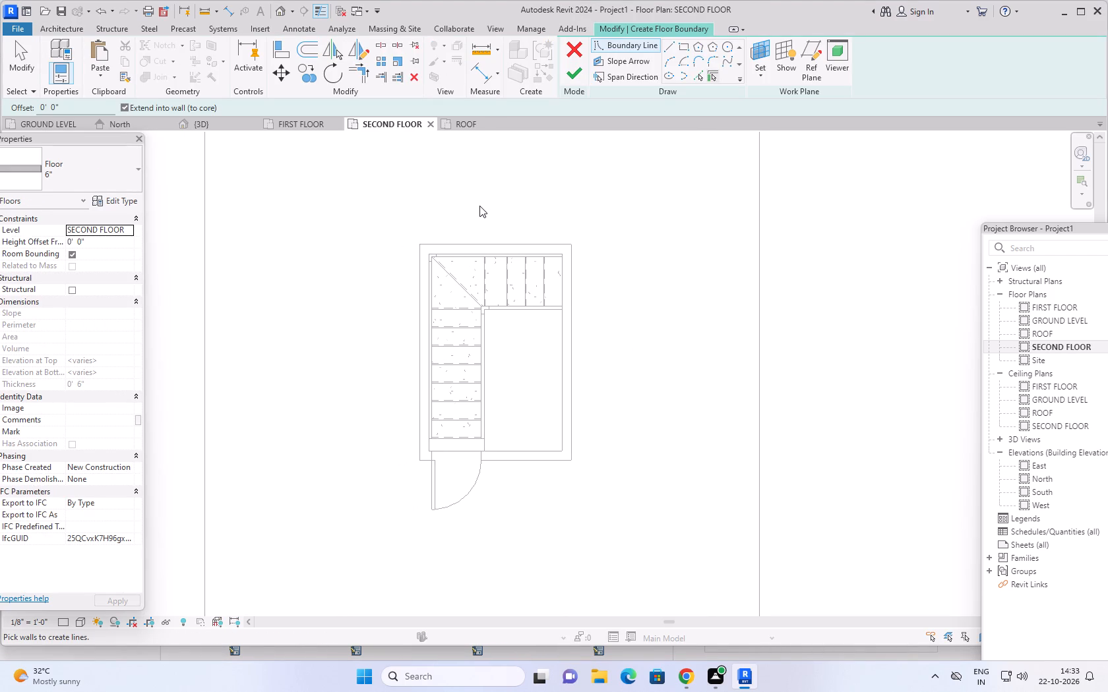
{"action": "left_click", "coordinate": [683, 42]}
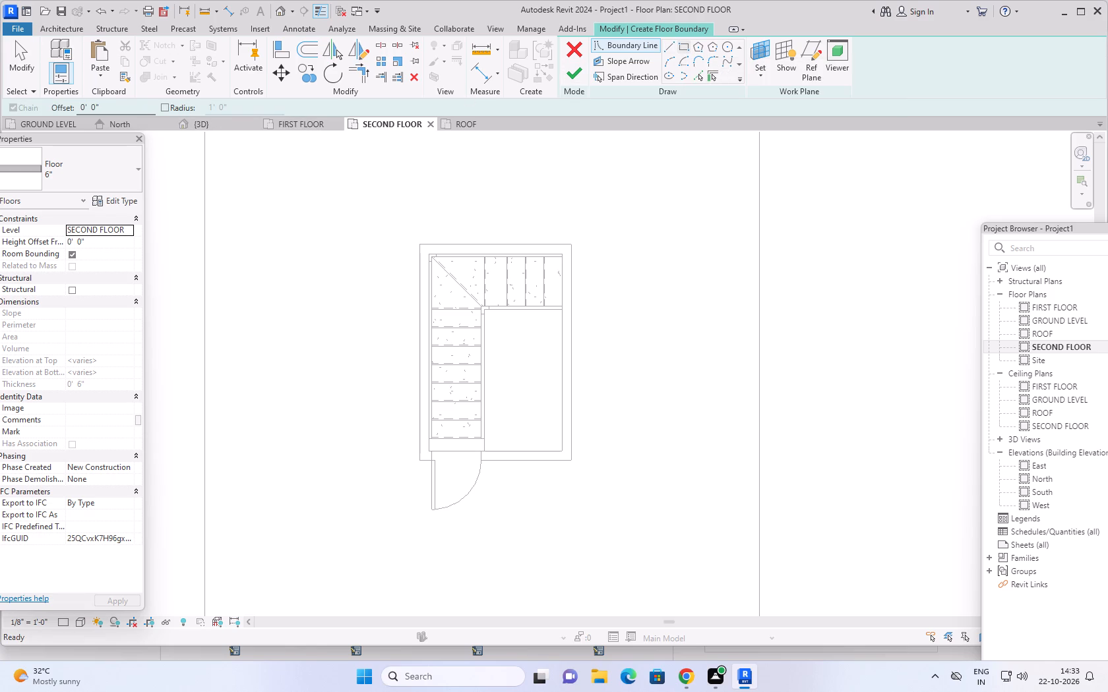
{"action": "left_click", "coordinate": [139, 103]}
{"action": "key", "text": "BackSpace"}
{"action": "key", "text": "BackSpace"}
{"action": "key", "text": "BackSpace"}
{"action": "key", "text": "BackSpace"}
{"action": "key", "text": "BackSpace"}
{"action": "key", "text": "BackSpace"}
{"action": "key", "text": "BackSpace"}
{"action": "key", "text": "BackSpace"}
{"action": "key", "text": "BackSpace"}
{"action": "key", "text": "BackSpace"}
{"action": "key", "text": "BackSpace"}
{"action": "key", "text": "BackSpace"}
{"action": "key", "text": "BackSpace"}
{"action": "key", "text": "BackSpace"}
{"action": "key", "text": "BackSpace"}
{"action": "type", "text": "2'"}
{"action": "key", "text": "Return"}
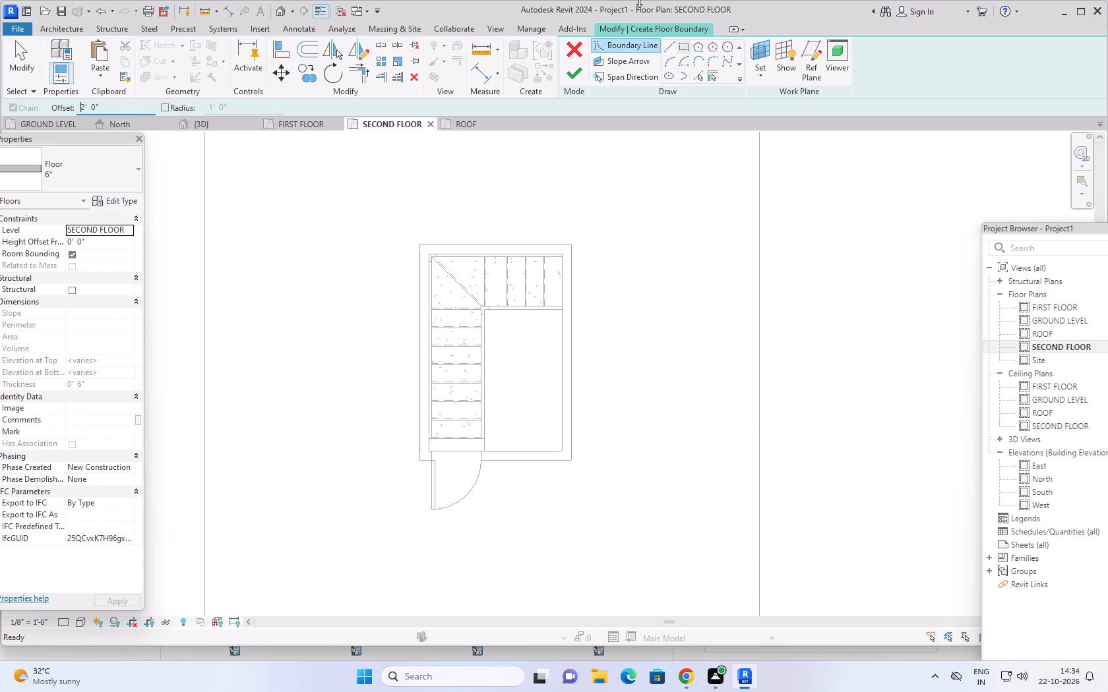
{"action": "left_click", "coordinate": [424, 243]}
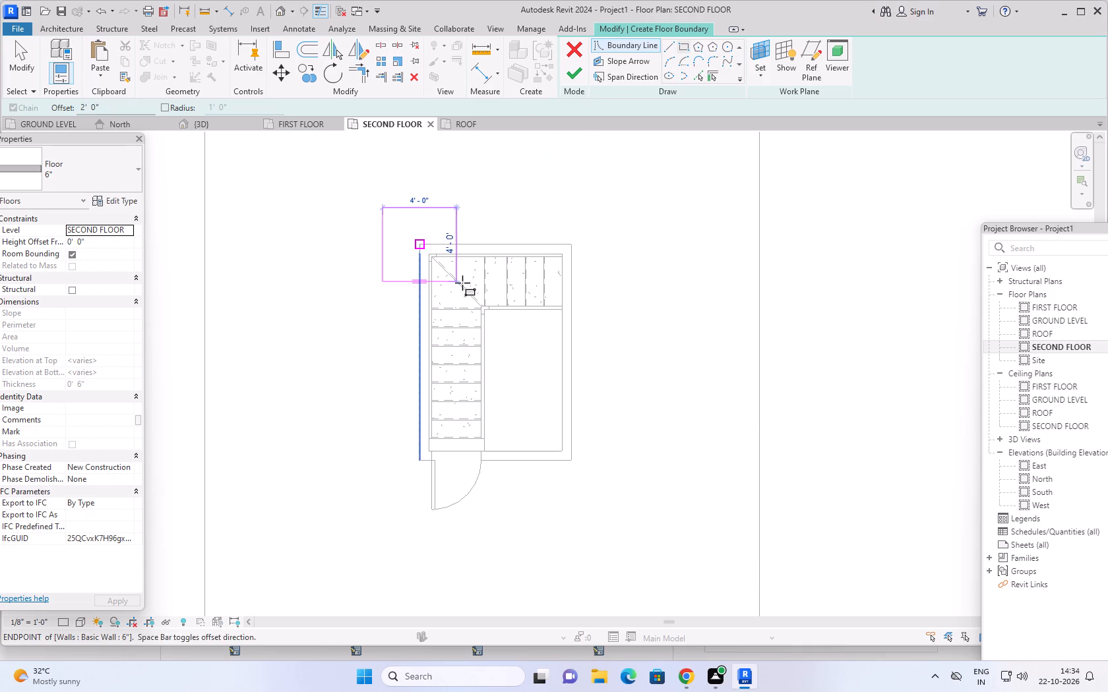
{"action": "left_click", "coordinate": [571, 462]}
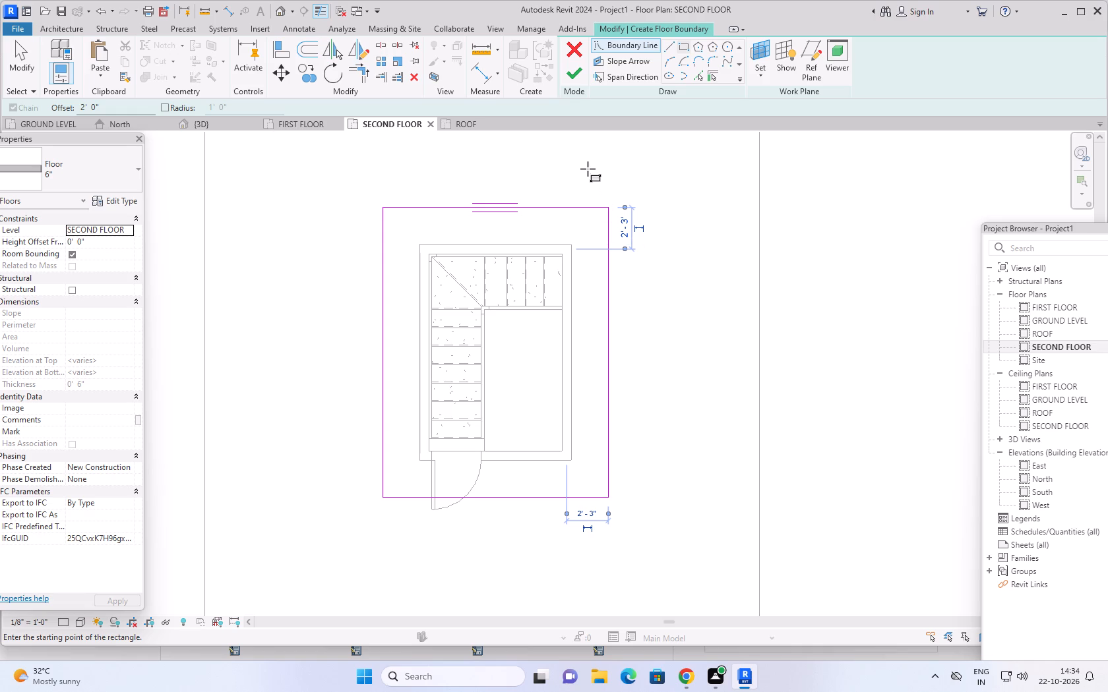
{"action": "left_click", "coordinate": [580, 72]}
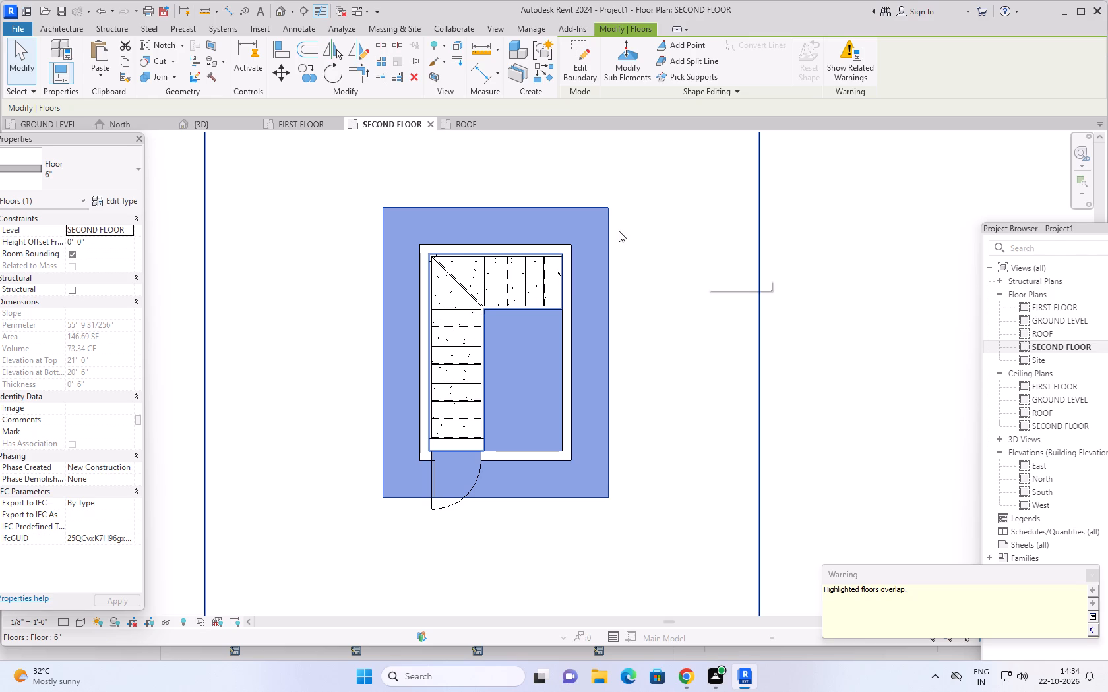
{"action": "key", "text": "Escape"}
Copy the new rectangular floor slab and paste it aligned to the ROOF level.
{"action": "left_click", "coordinate": [609, 290]}
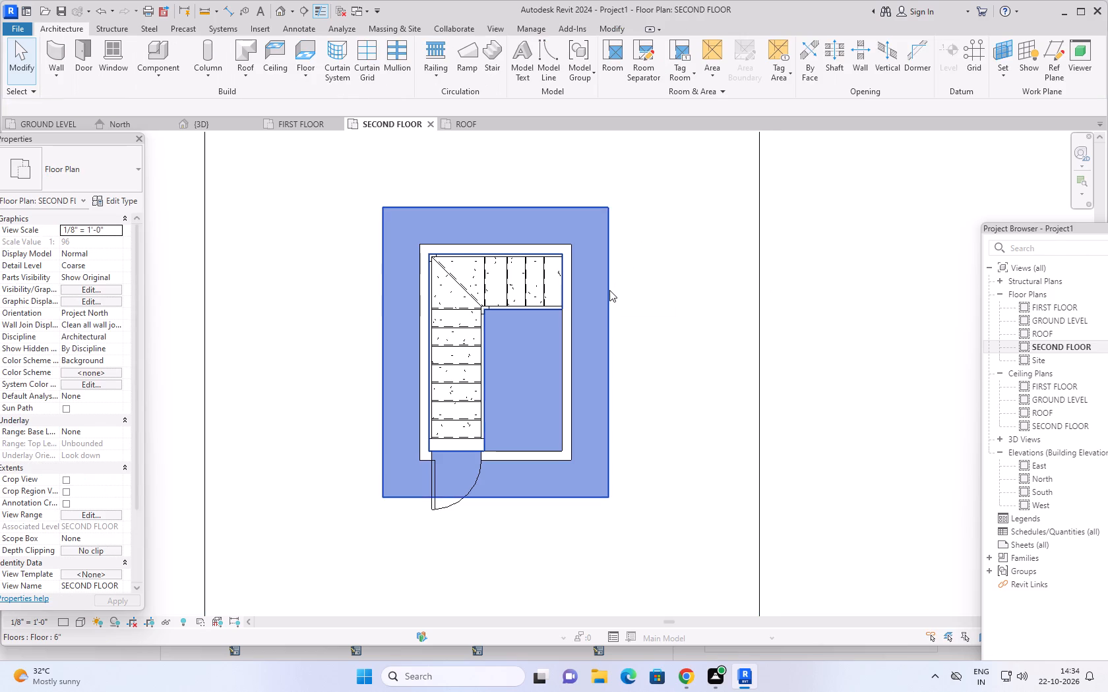
{"action": "left_click", "coordinate": [125, 59]}
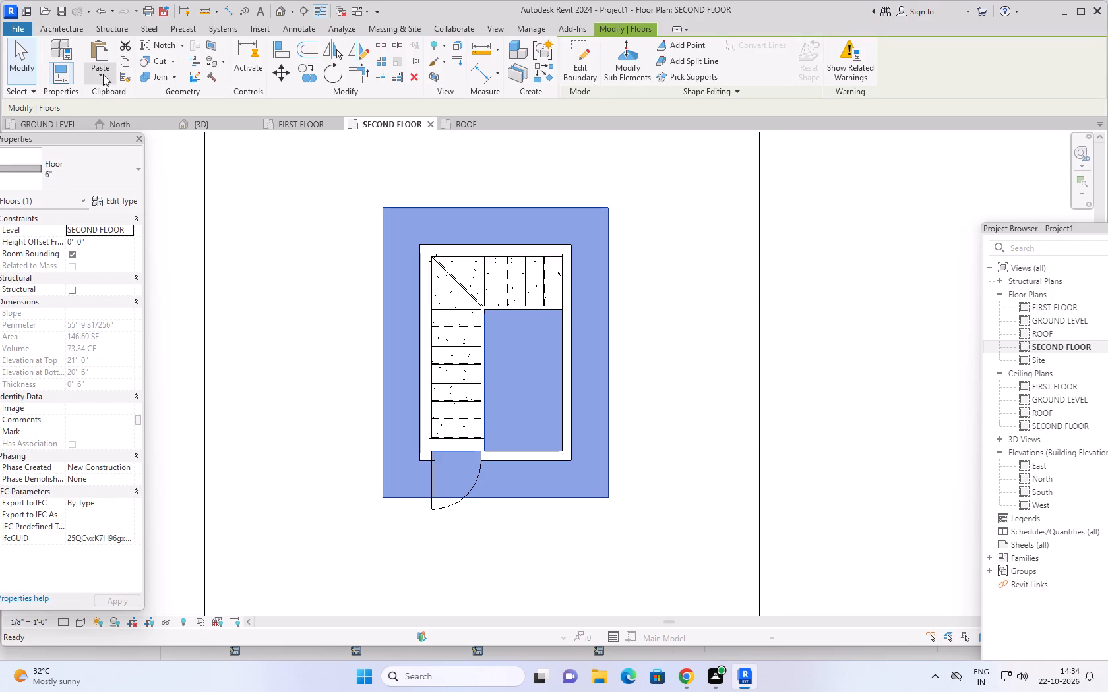
{"action": "left_click", "coordinate": [103, 74]}
{"action": "left_click", "coordinate": [150, 126]}
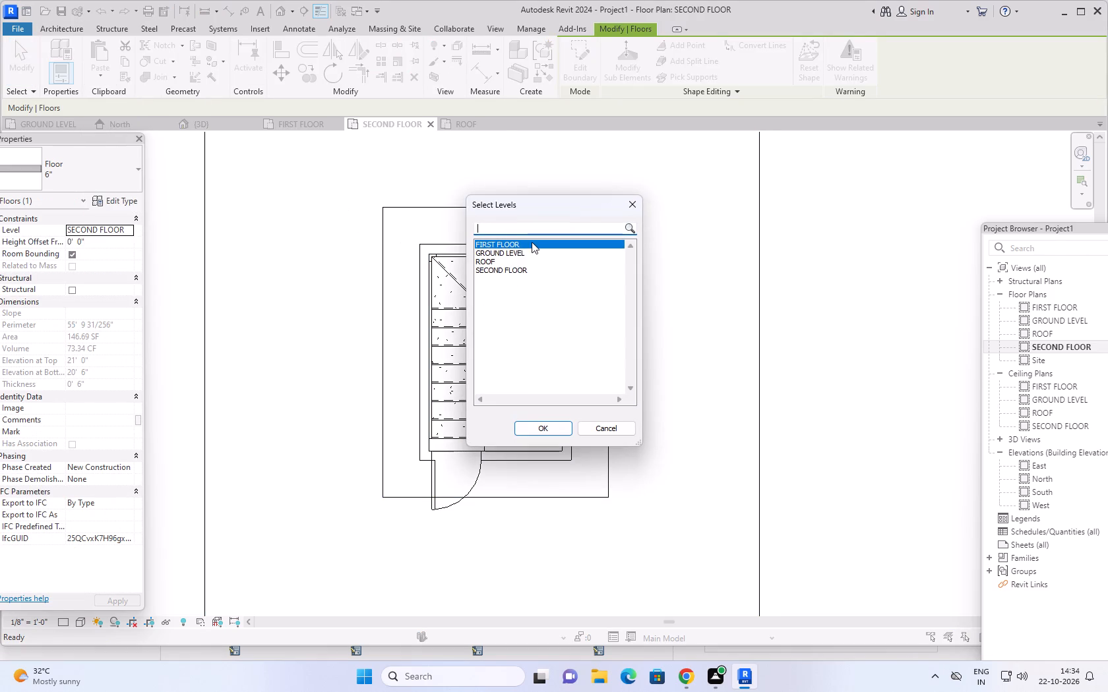
{"action": "left_click", "coordinate": [505, 262]}
{"action": "left_click", "coordinate": [558, 428]}
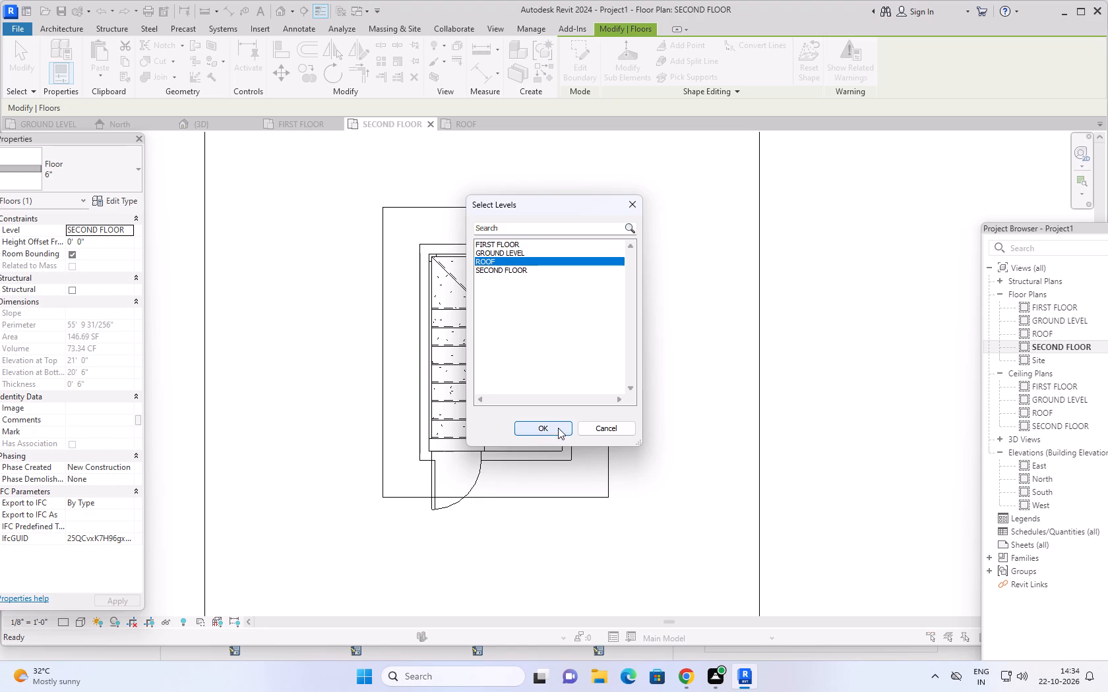
{"action": "key", "text": "Escape"}
{"action": "key", "text": "Escape"}
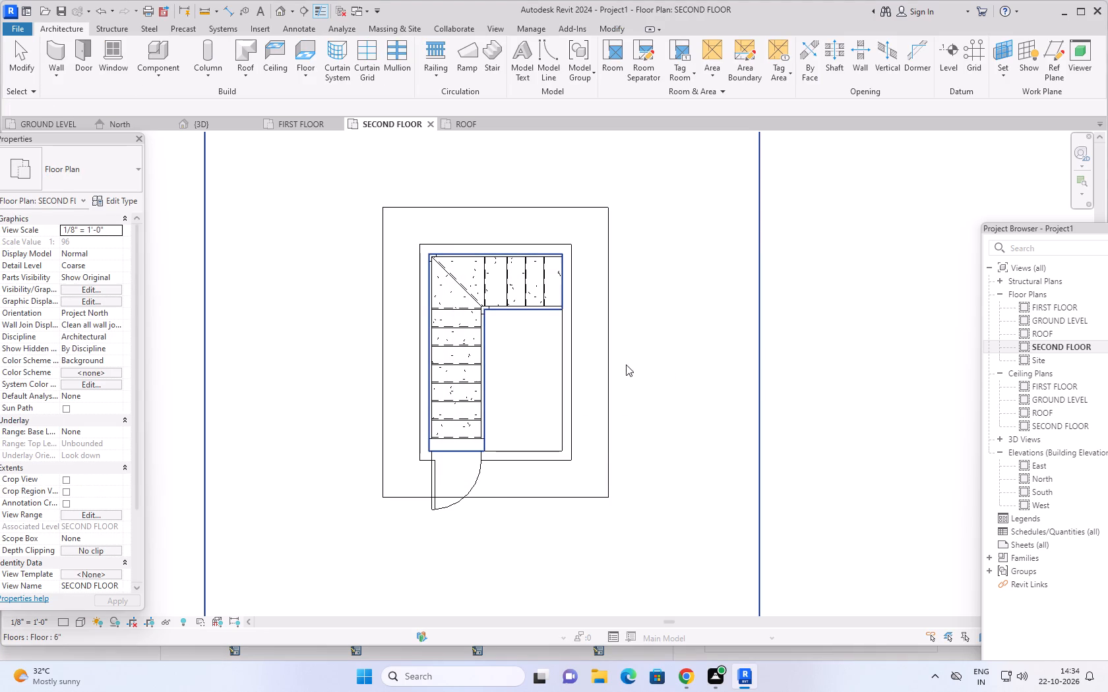
Delete the original rectangular slab around the stair enclosure on the SECOND FLOOR level.
{"action": "left_click", "coordinate": [612, 364]}
{"action": "key", "text": "Delete"}
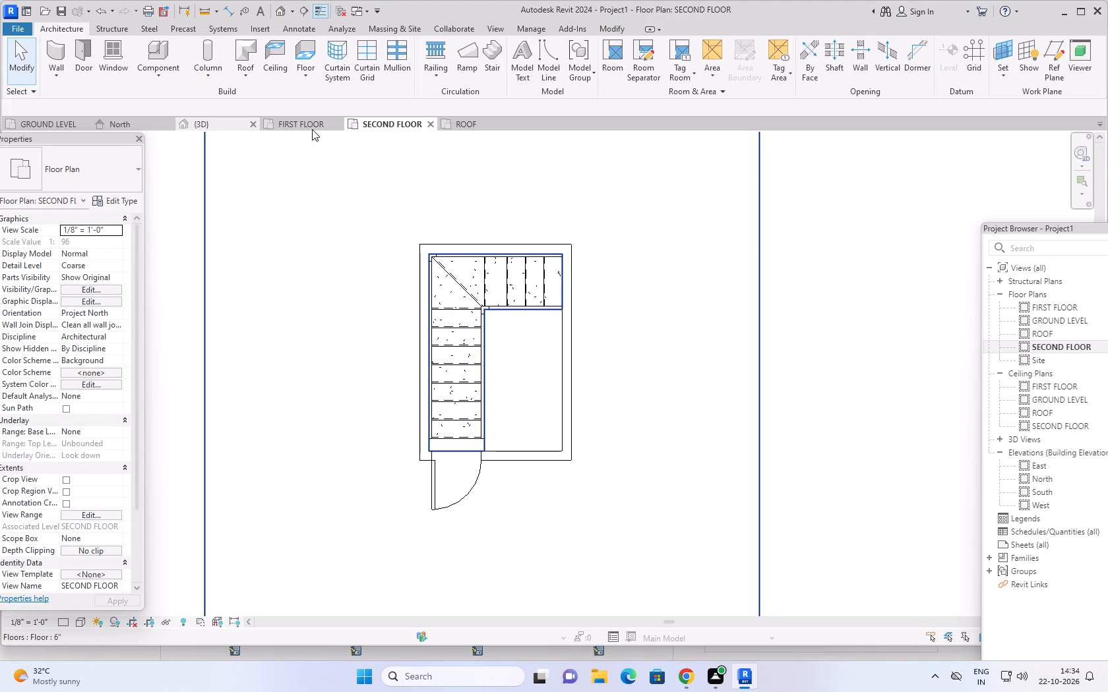
Inspect the house and the new slab over the stair enclosure from several sides in 3D.
{"action": "left_click", "coordinate": [202, 125]}
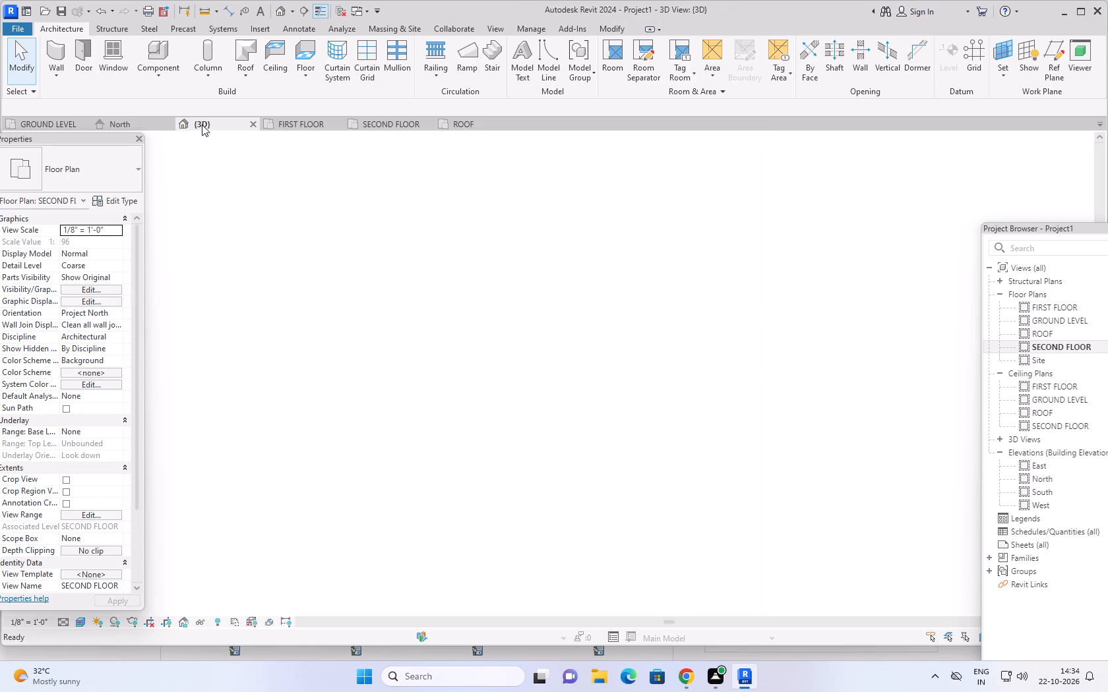
{"action": "scroll", "coordinate": [620, 387], "scroll_direction": "down", "scroll_amount": 1}
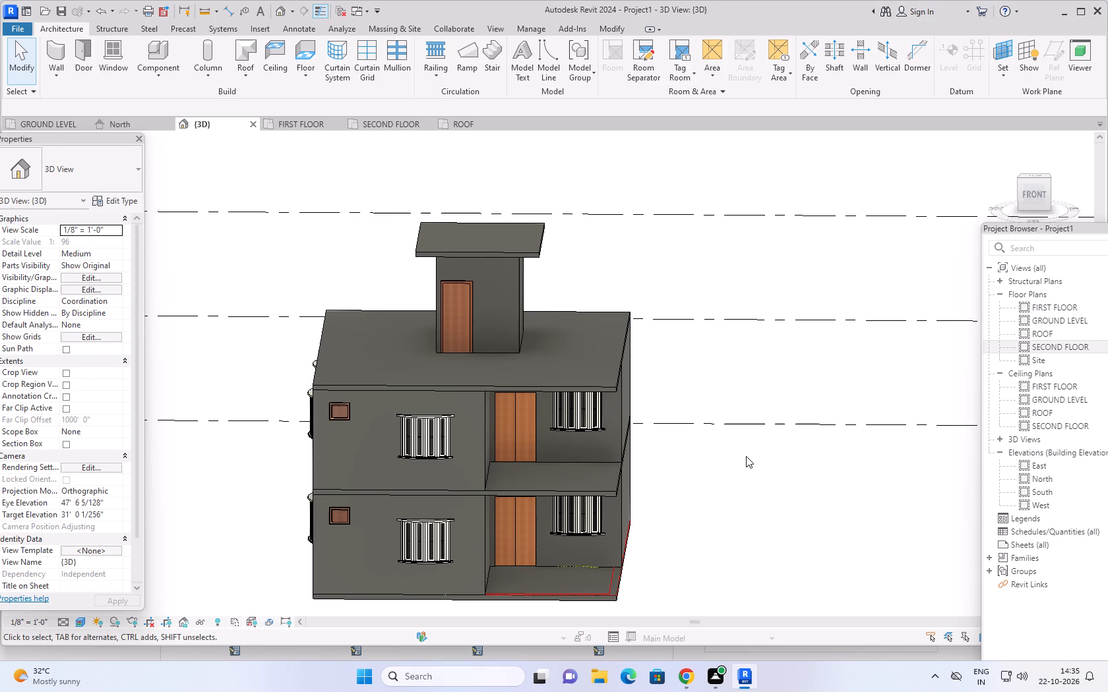
{"action": "middle_click_drag", "start_coordinate": [745, 456], "coordinate": [498, 454]}
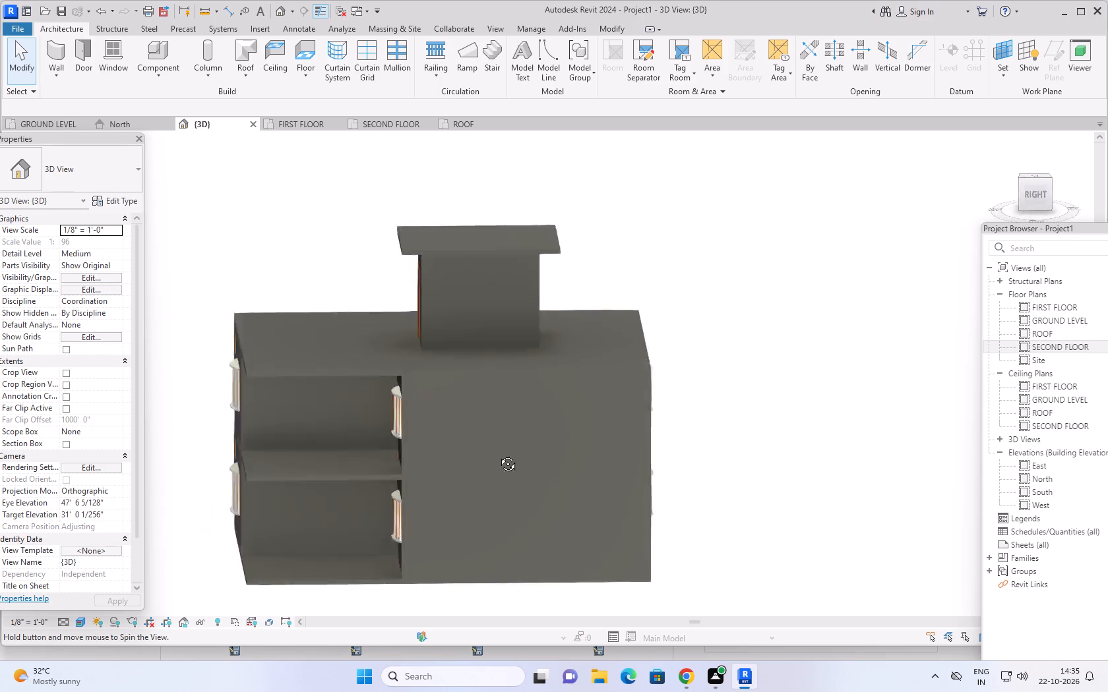
{"action": "middle_click_drag", "start_coordinate": [498, 454], "coordinate": [391, 367]}
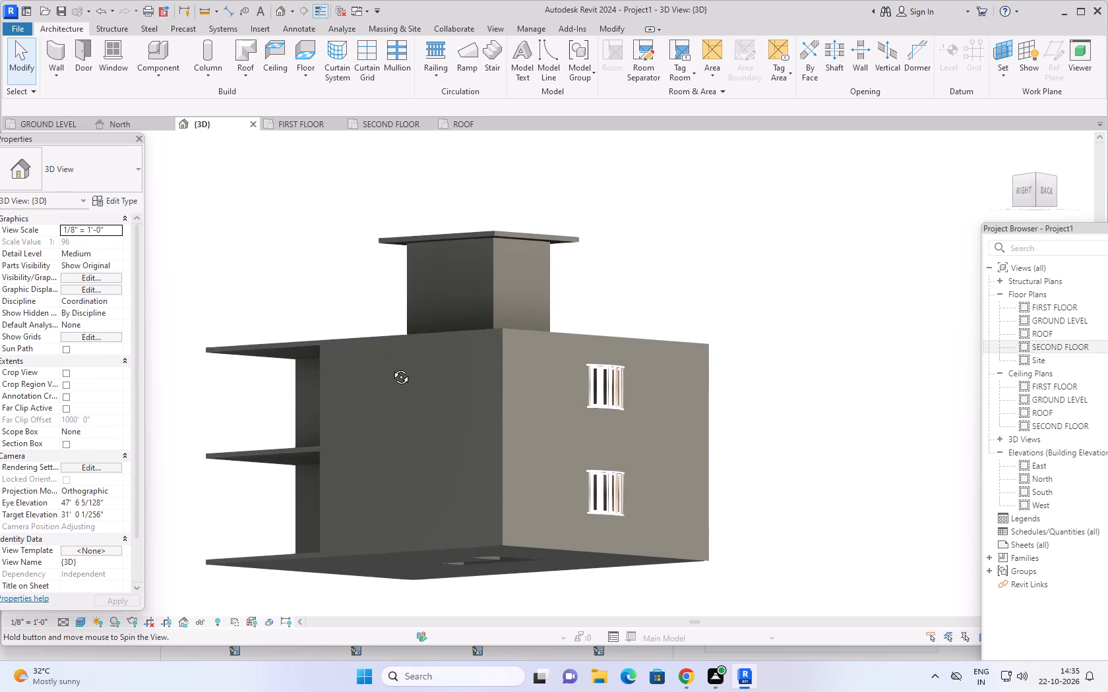
{"action": "middle_click_drag", "start_coordinate": [391, 367], "coordinate": [679, 482]}
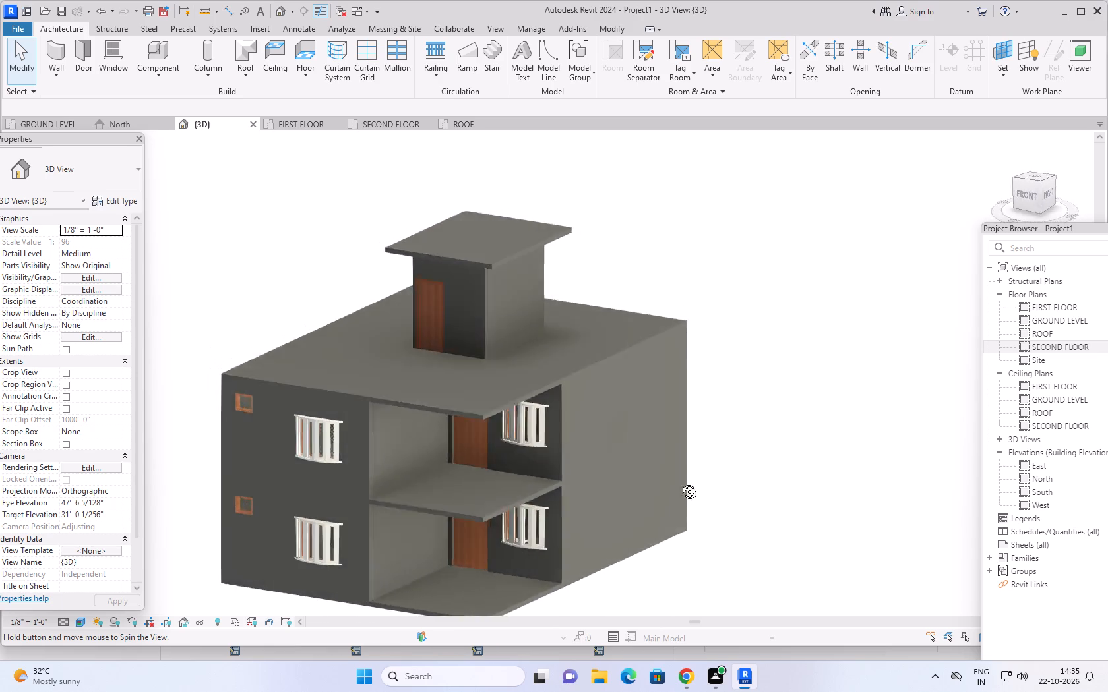
{"action": "middle_click_drag", "start_coordinate": [679, 482], "coordinate": [743, 473]}
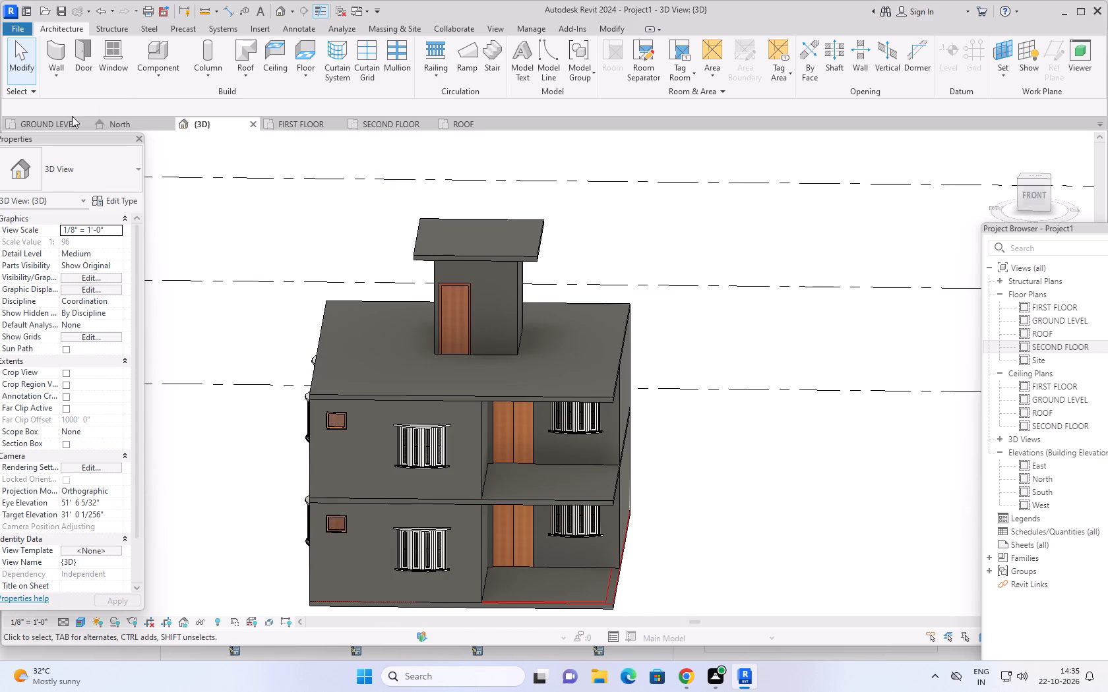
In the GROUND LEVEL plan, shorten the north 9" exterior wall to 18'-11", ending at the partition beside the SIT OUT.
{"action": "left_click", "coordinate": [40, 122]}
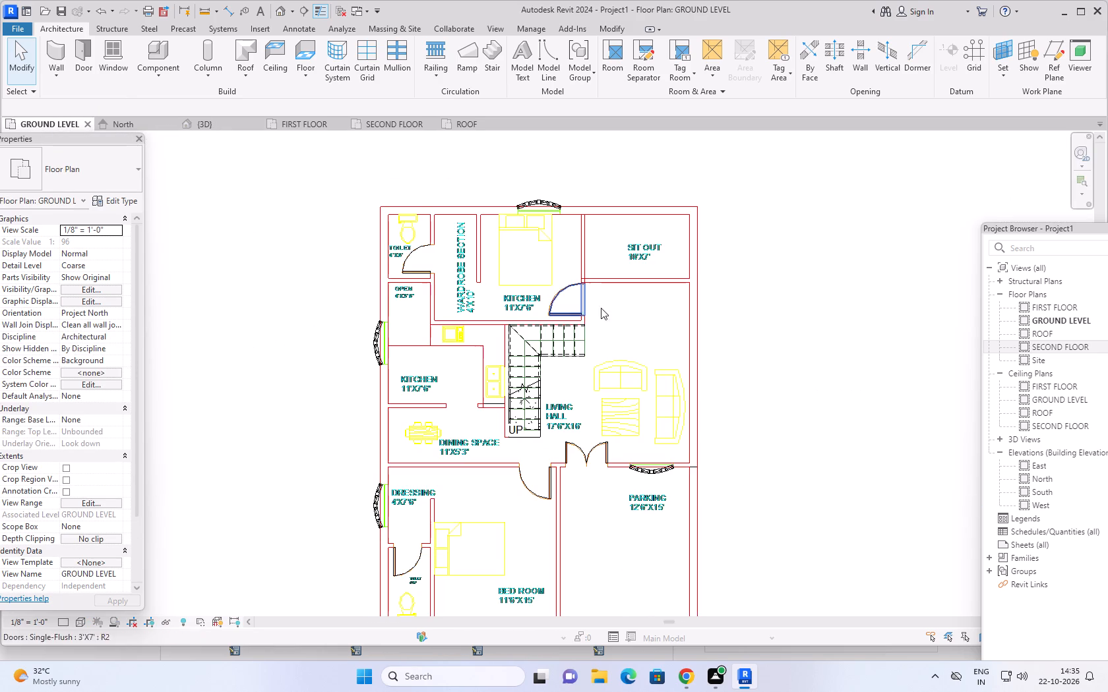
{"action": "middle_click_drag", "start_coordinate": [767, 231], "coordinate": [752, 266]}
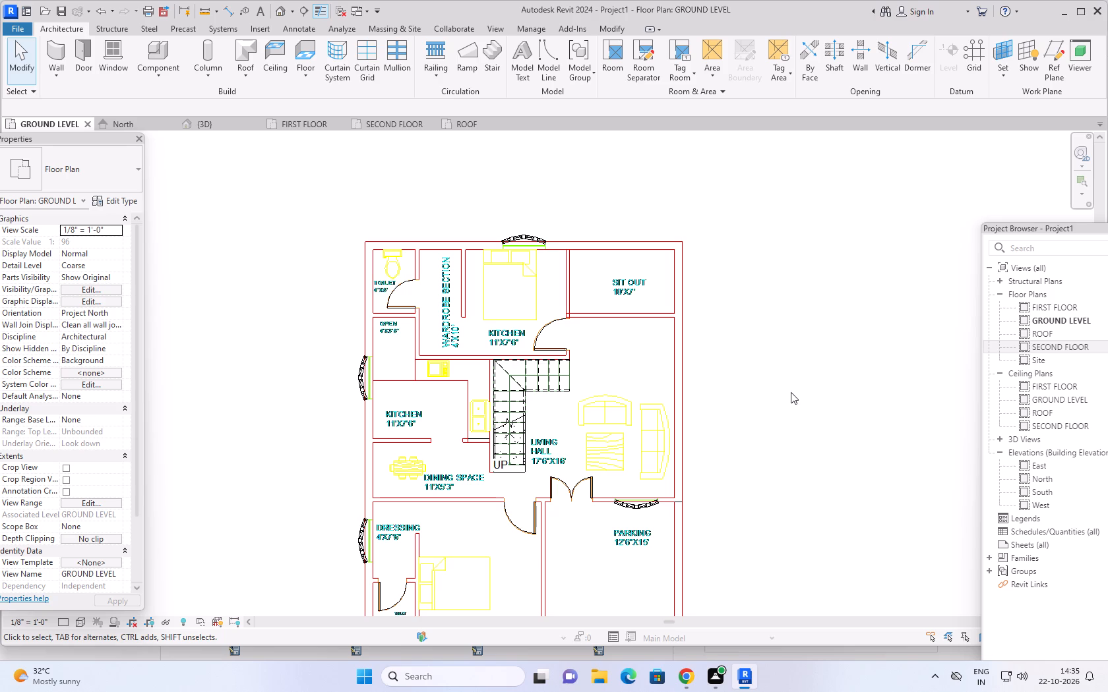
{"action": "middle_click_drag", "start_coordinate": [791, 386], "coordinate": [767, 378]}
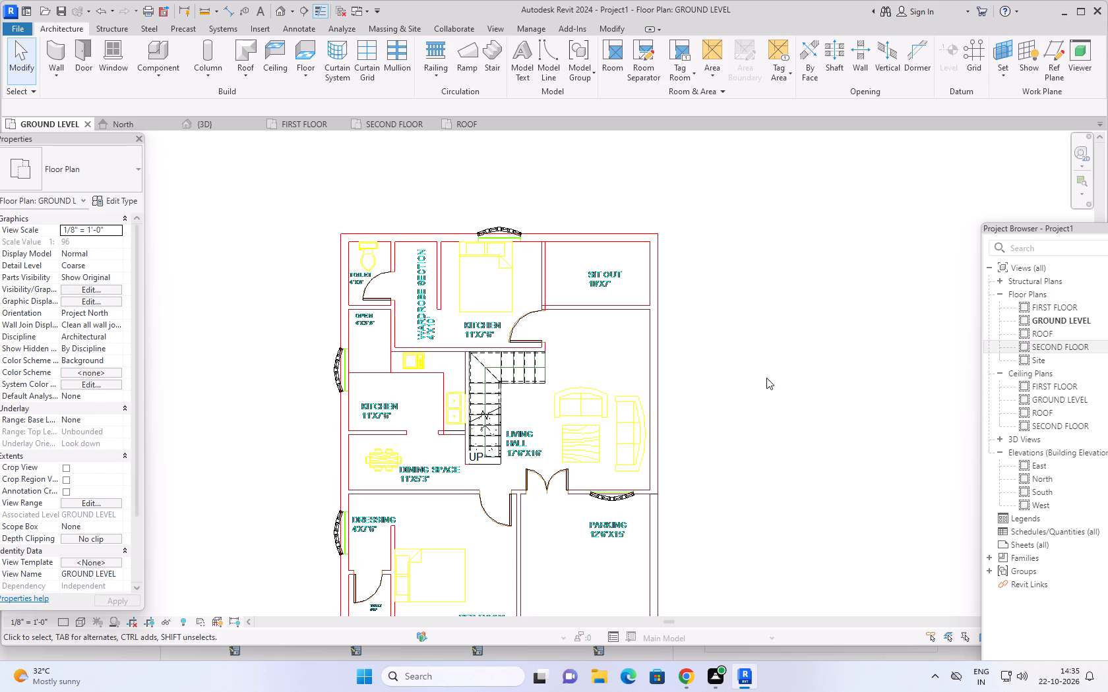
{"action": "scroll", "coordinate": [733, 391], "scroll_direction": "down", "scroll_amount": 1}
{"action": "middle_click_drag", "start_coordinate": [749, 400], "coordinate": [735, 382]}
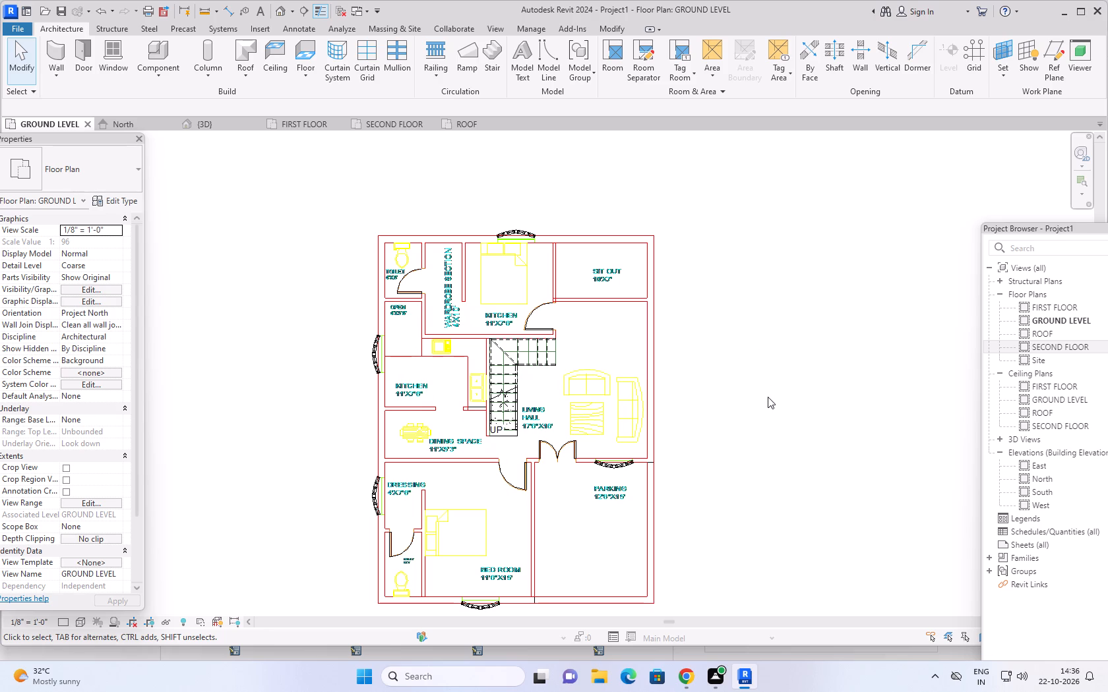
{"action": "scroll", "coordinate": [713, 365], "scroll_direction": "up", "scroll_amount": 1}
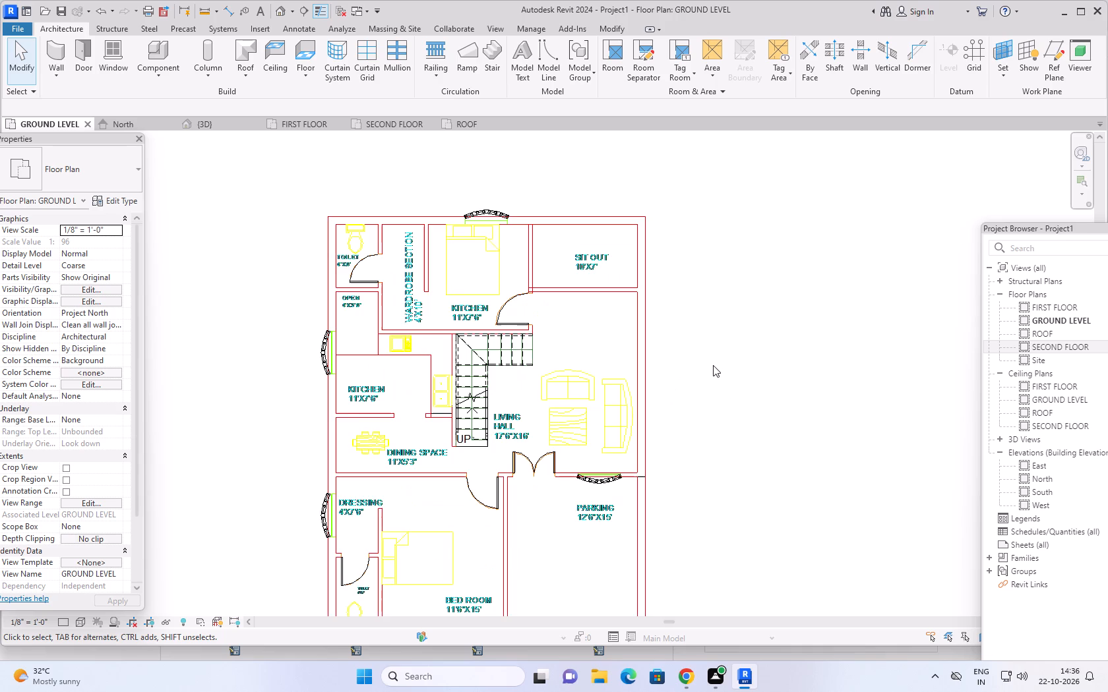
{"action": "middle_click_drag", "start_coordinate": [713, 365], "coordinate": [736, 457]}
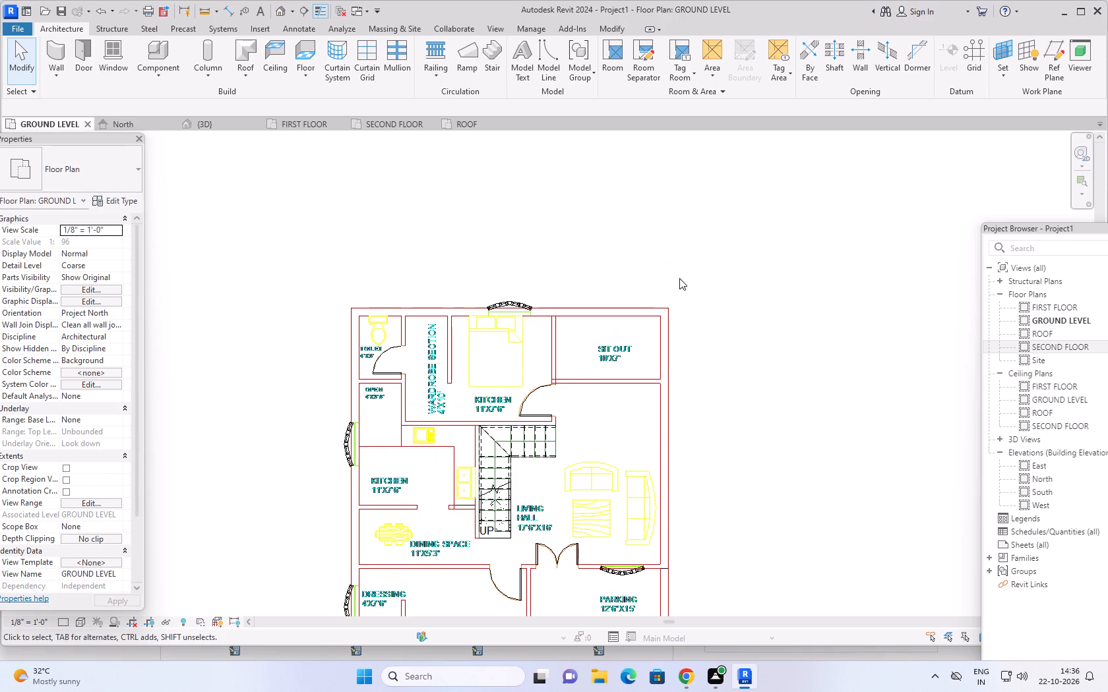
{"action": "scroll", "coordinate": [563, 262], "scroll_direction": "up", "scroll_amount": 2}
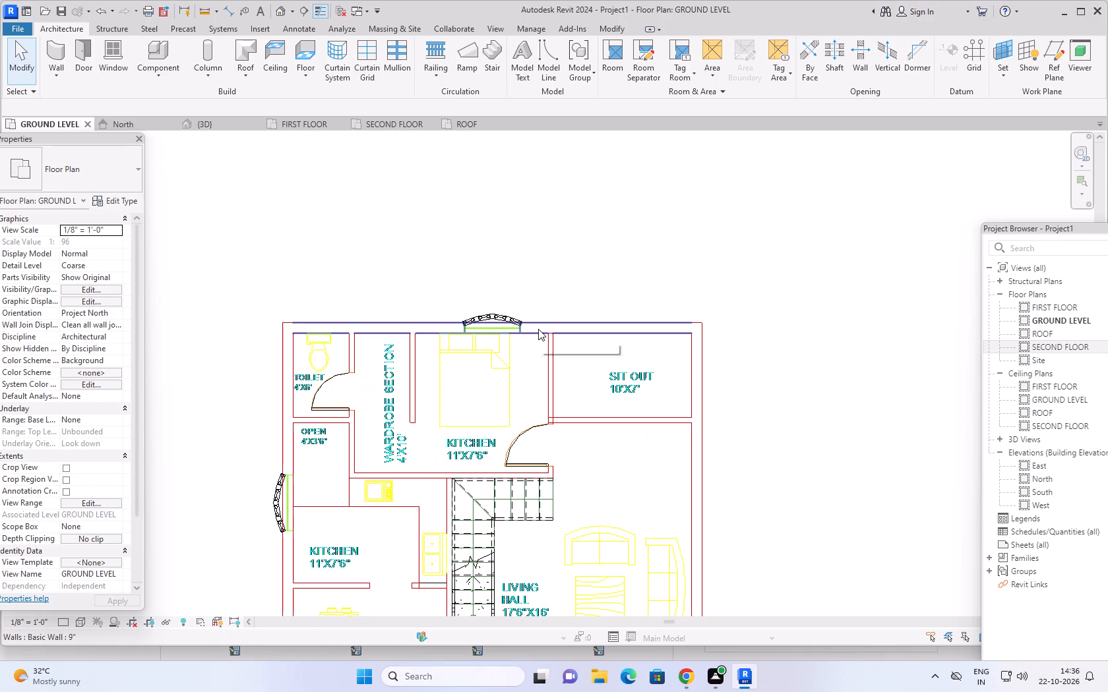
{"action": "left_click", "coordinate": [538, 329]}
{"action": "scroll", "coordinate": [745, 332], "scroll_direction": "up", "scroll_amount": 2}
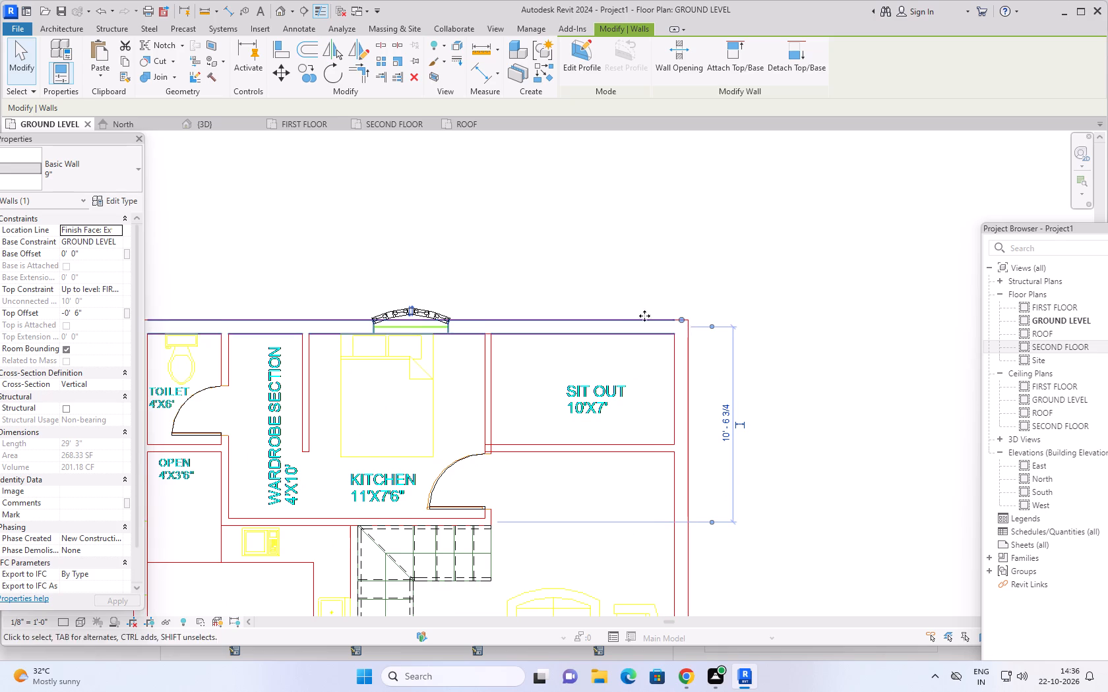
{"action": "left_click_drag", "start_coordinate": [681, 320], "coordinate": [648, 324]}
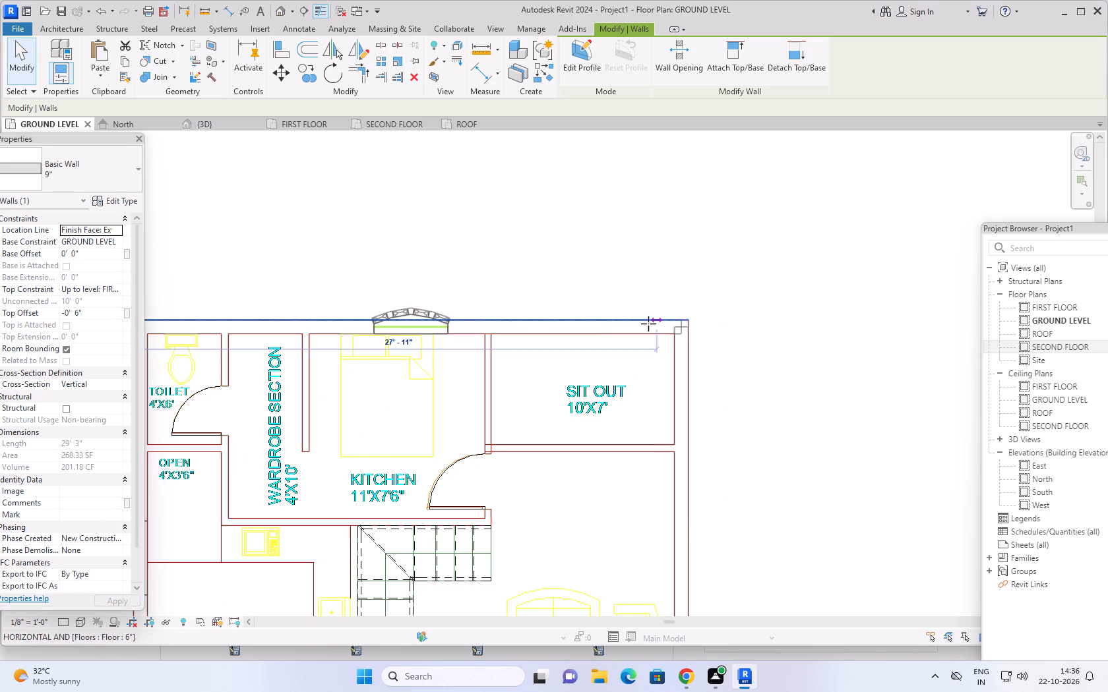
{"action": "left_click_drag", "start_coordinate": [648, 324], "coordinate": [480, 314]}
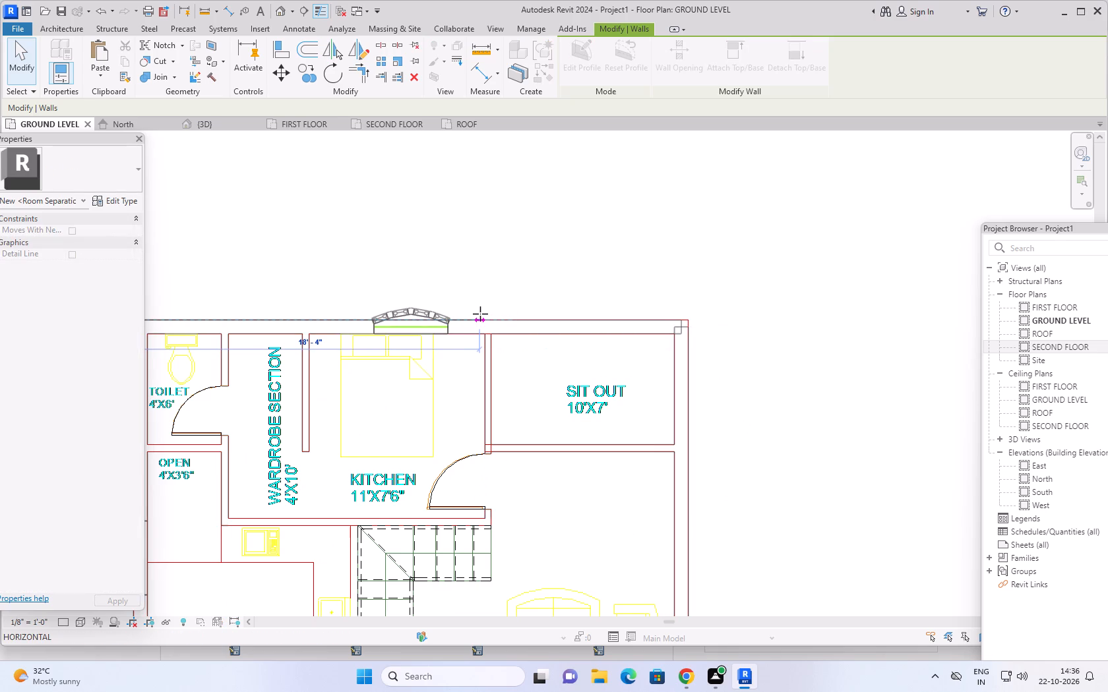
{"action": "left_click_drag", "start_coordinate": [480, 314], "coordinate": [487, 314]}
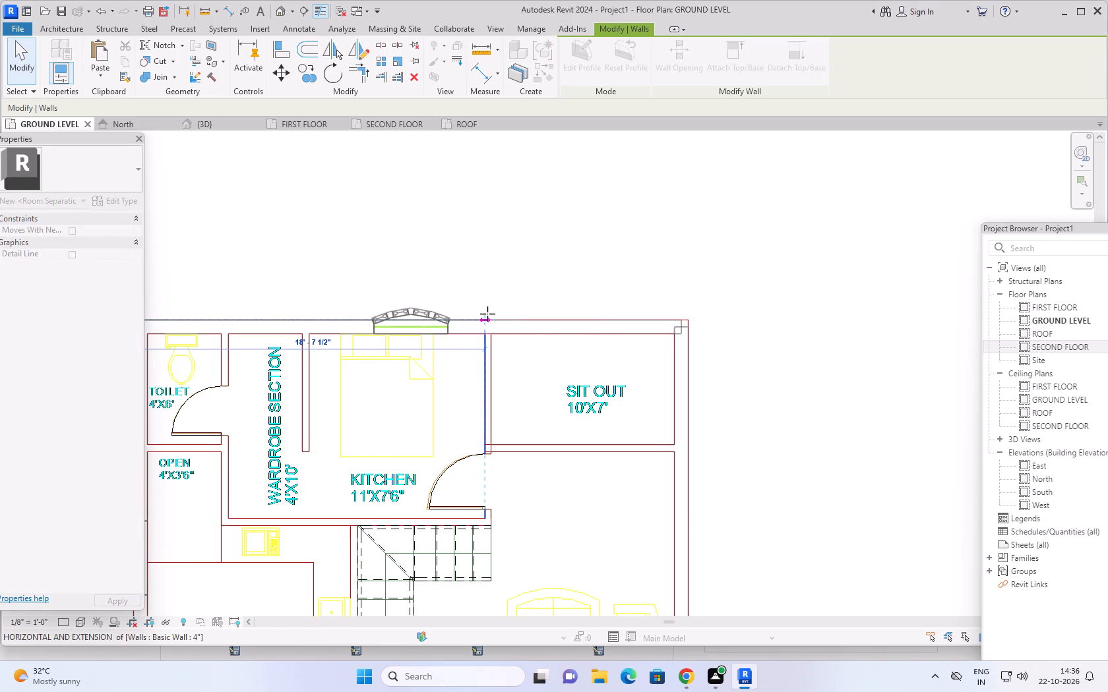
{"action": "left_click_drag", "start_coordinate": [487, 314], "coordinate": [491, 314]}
Shorten the east 9" exterior wall to 17'-8 1/4", pulling its north end back to the wall between SIT OUT and living hall.
{"action": "scroll", "coordinate": [720, 356], "scroll_direction": "down", "scroll_amount": 2}
{"action": "middle_click_drag", "start_coordinate": [718, 413], "coordinate": [691, 383]}
{"action": "scroll", "coordinate": [665, 326], "scroll_direction": "up", "scroll_amount": 5}
{"action": "left_click", "coordinate": [664, 289]}
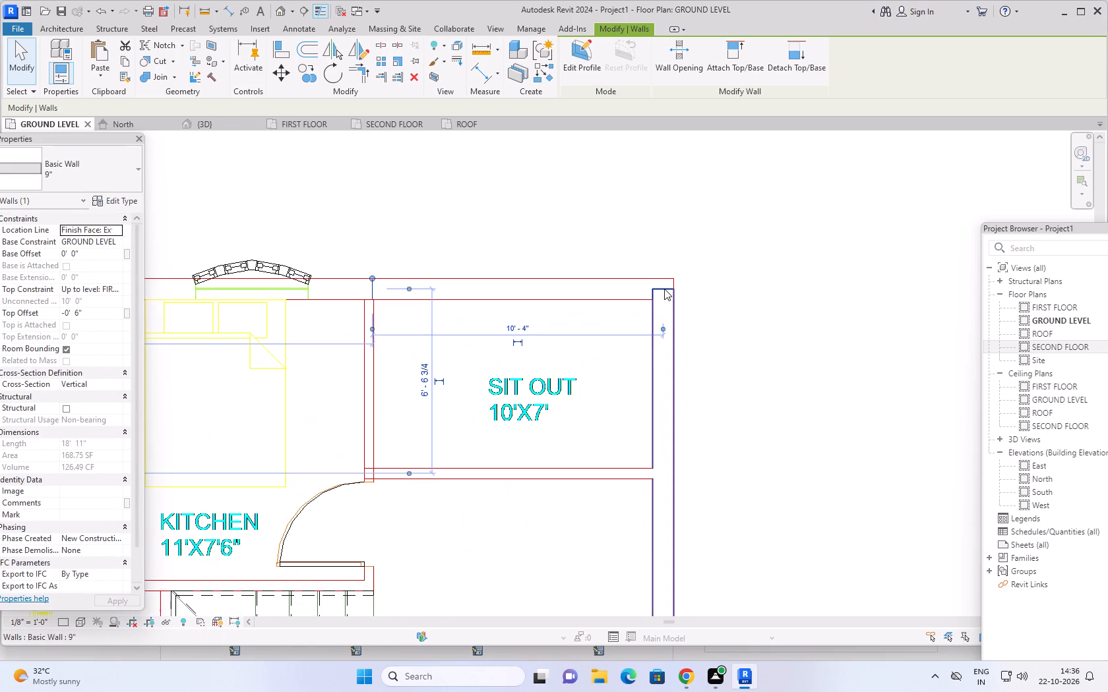
{"action": "left_click_drag", "start_coordinate": [652, 288], "coordinate": [649, 334]}
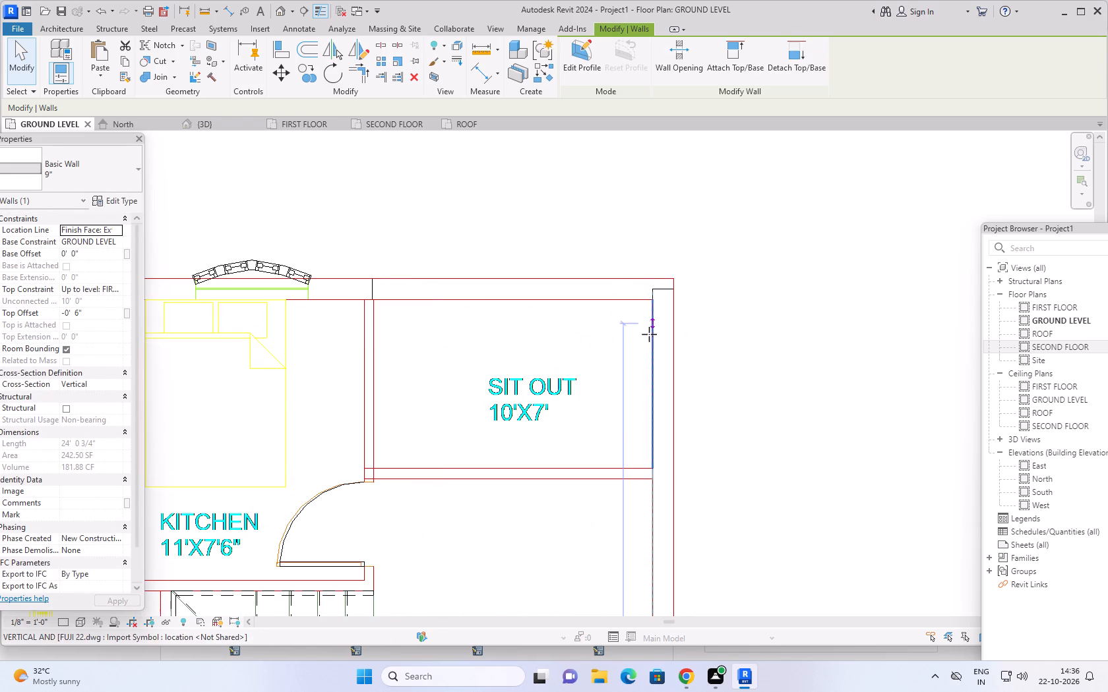
{"action": "left_click_drag", "start_coordinate": [649, 334], "coordinate": [649, 465]}
{"action": "scroll", "coordinate": [714, 439], "scroll_direction": "down", "scroll_amount": 3}
{"action": "middle_click_drag", "start_coordinate": [757, 430], "coordinate": [758, 421]}
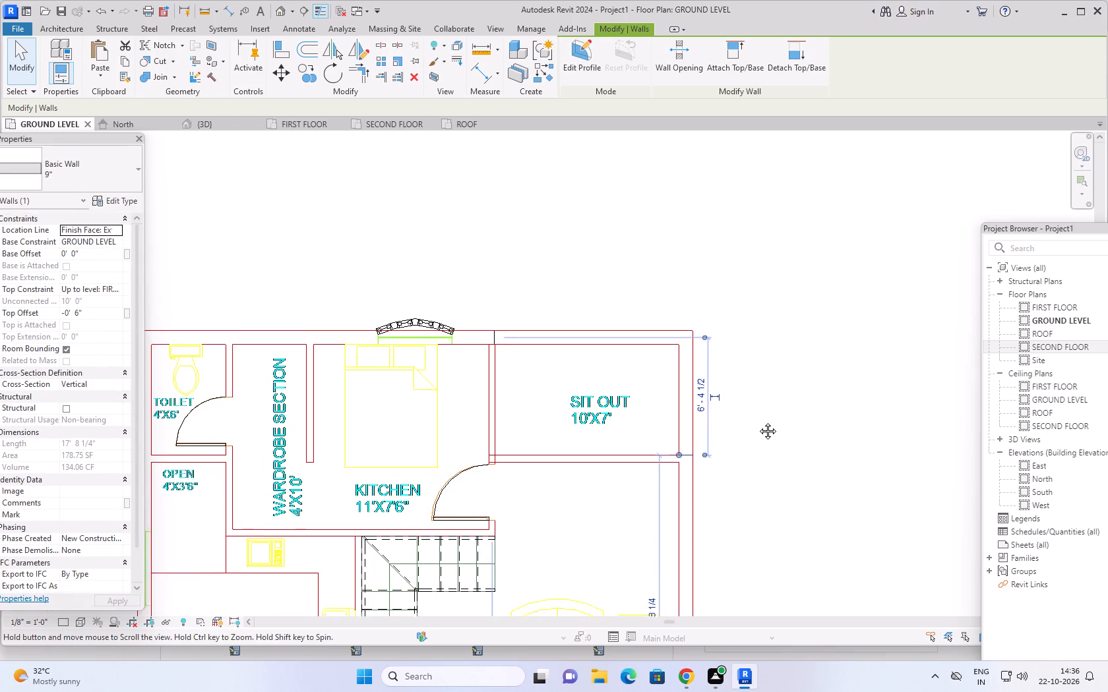
{"action": "middle_click_drag", "start_coordinate": [758, 421], "coordinate": [753, 407]}
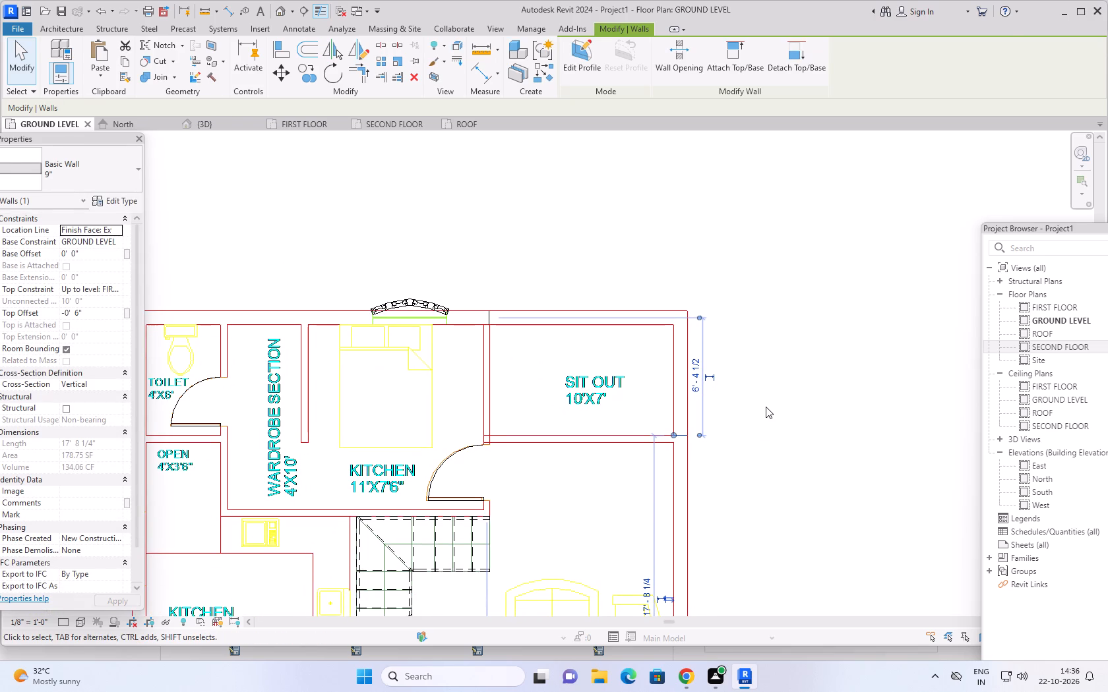
{"action": "key", "text": "Escape"}
{"action": "key", "text": "Escape"}
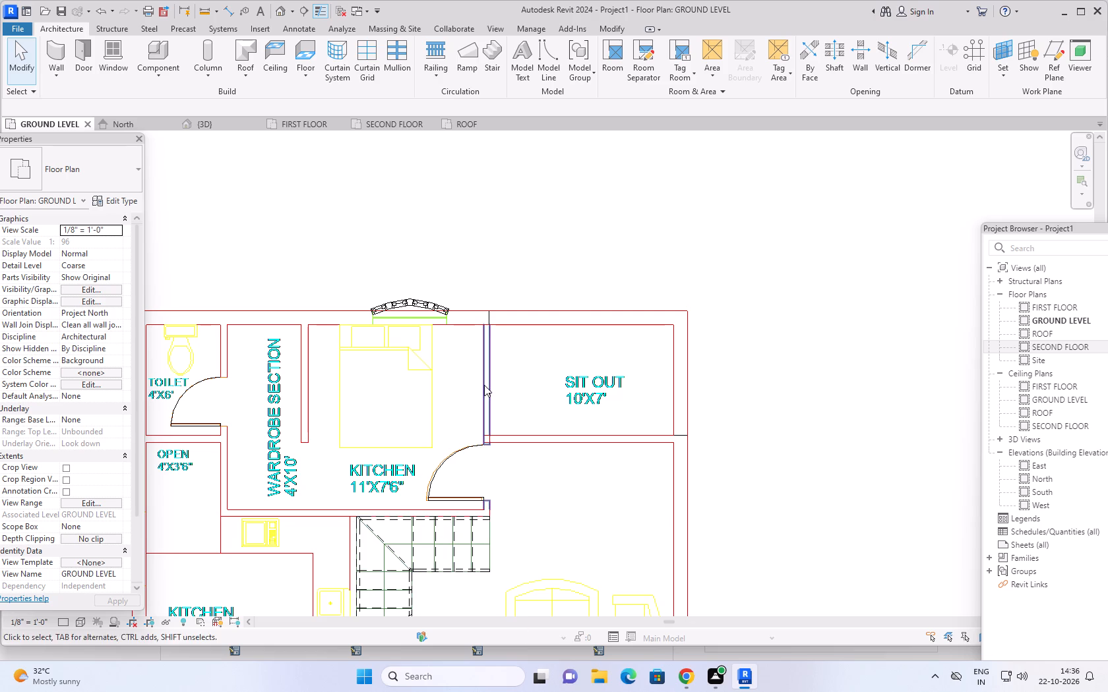
Delete the north 9" exterior wall along the toilet, wardrobe section and adjoining kitchen, including its hosted window.
{"action": "left_click", "coordinate": [461, 320]}
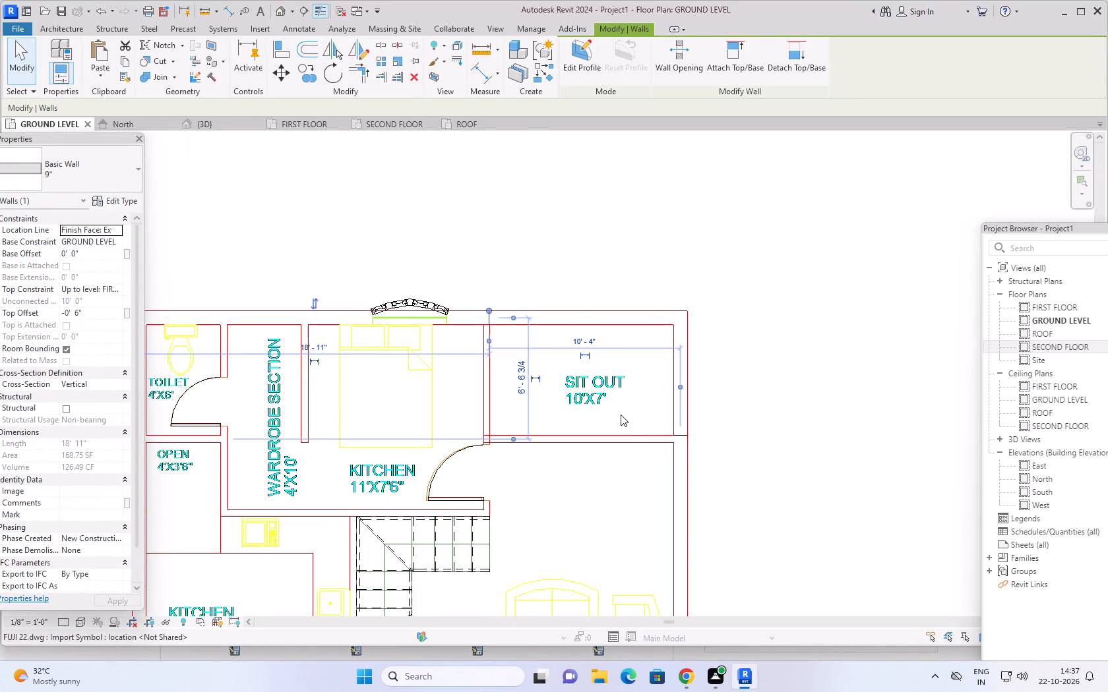
{"action": "scroll", "coordinate": [650, 515], "scroll_direction": "down", "scroll_amount": 6}
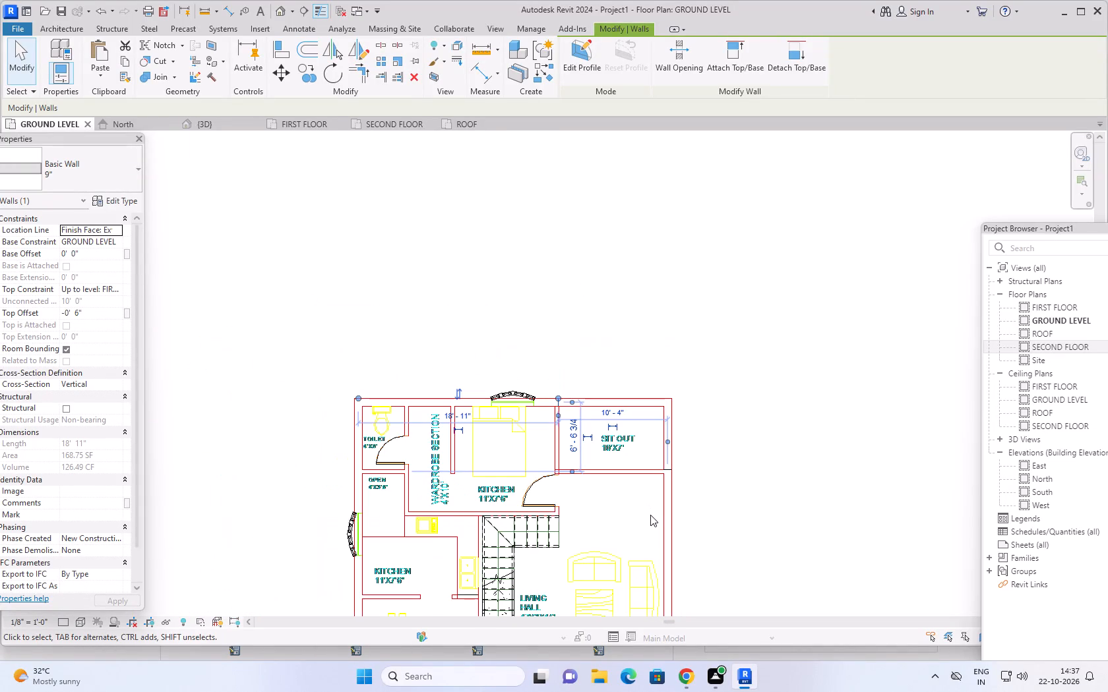
{"action": "scroll", "coordinate": [650, 515], "scroll_direction": "up", "scroll_amount": 5}
{"action": "middle_click_drag", "start_coordinate": [650, 515], "coordinate": [646, 503]}
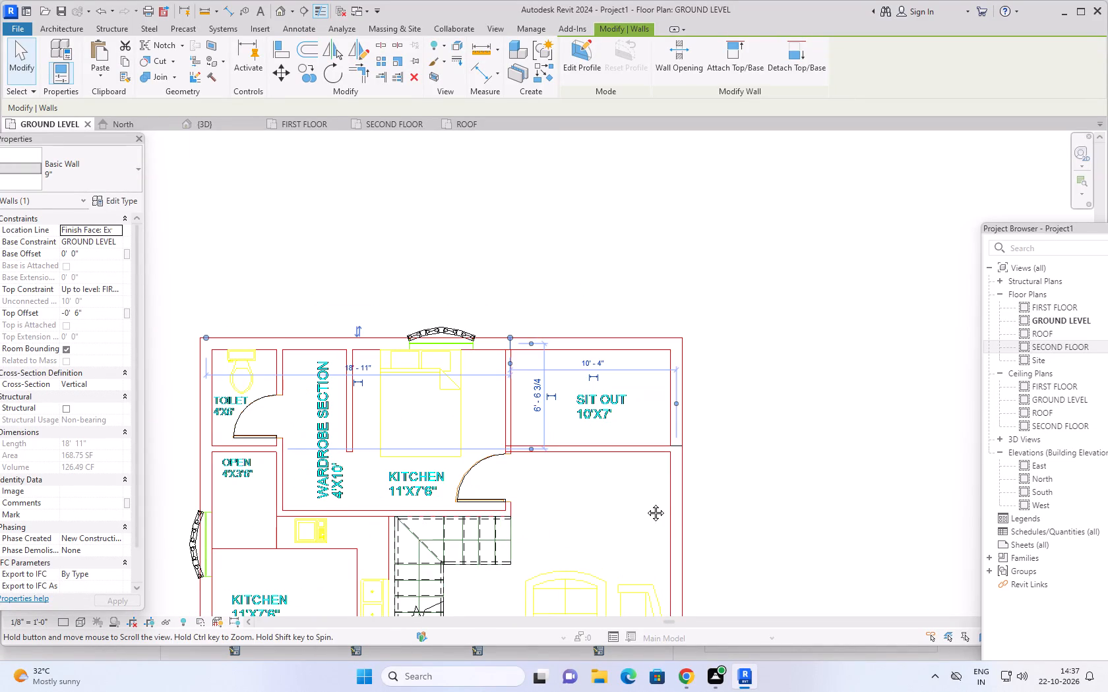
{"action": "middle_click_drag", "start_coordinate": [646, 503], "coordinate": [811, 346]}
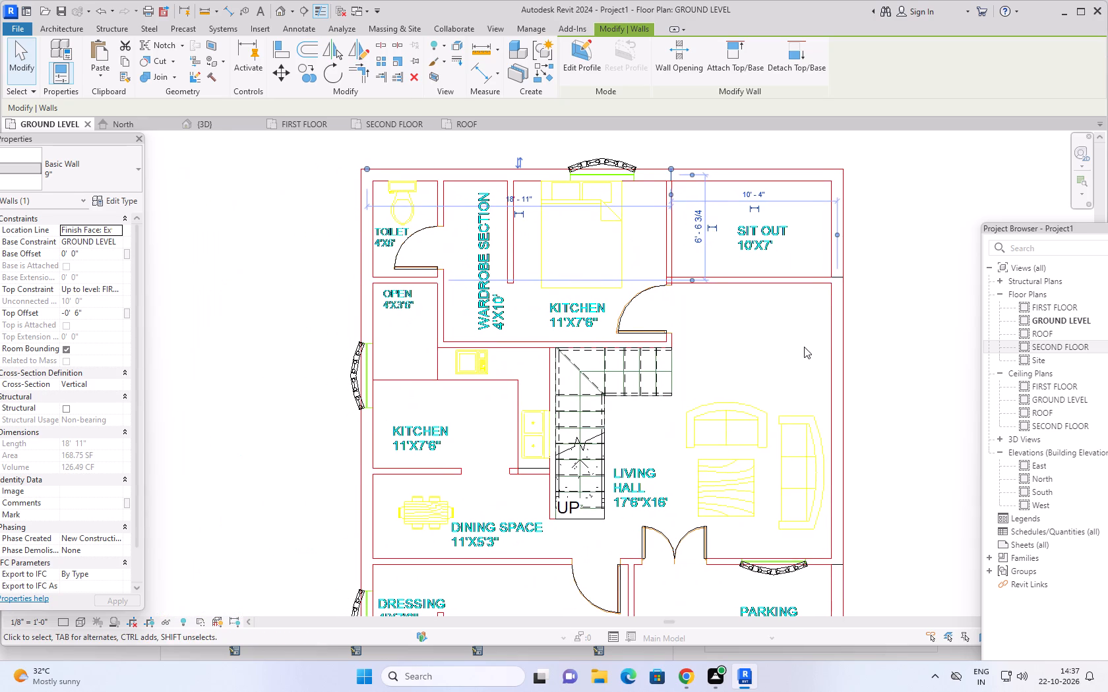
{"action": "middle_click_drag", "start_coordinate": [791, 345], "coordinate": [723, 340]}
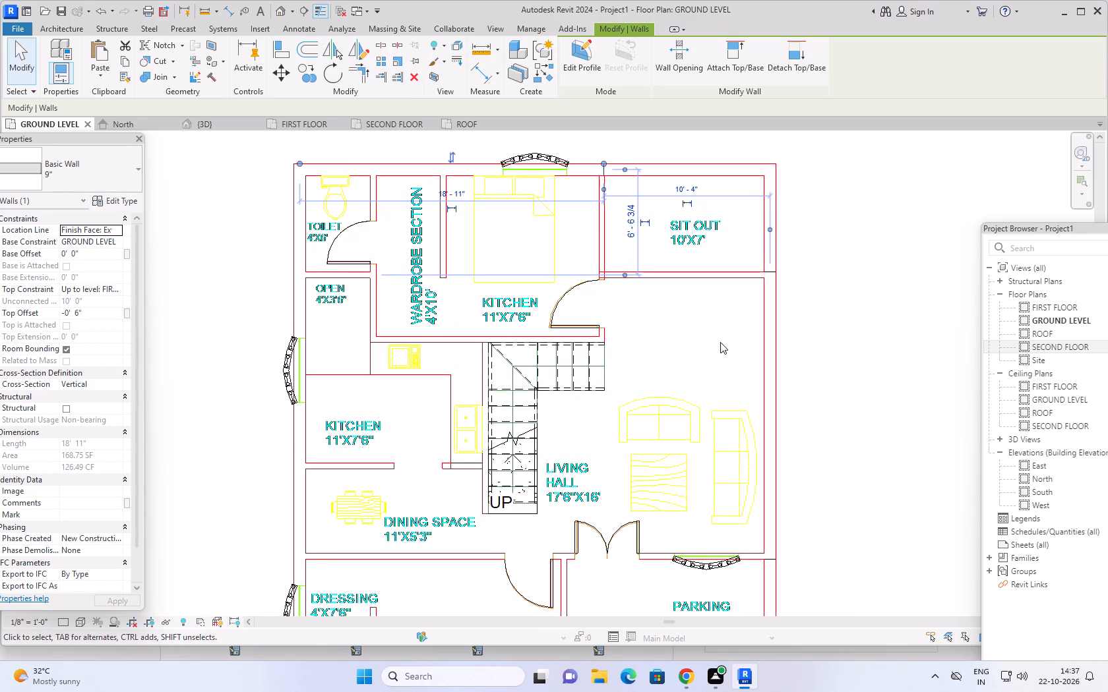
{"action": "scroll", "coordinate": [719, 343], "scroll_direction": "down", "scroll_amount": 2}
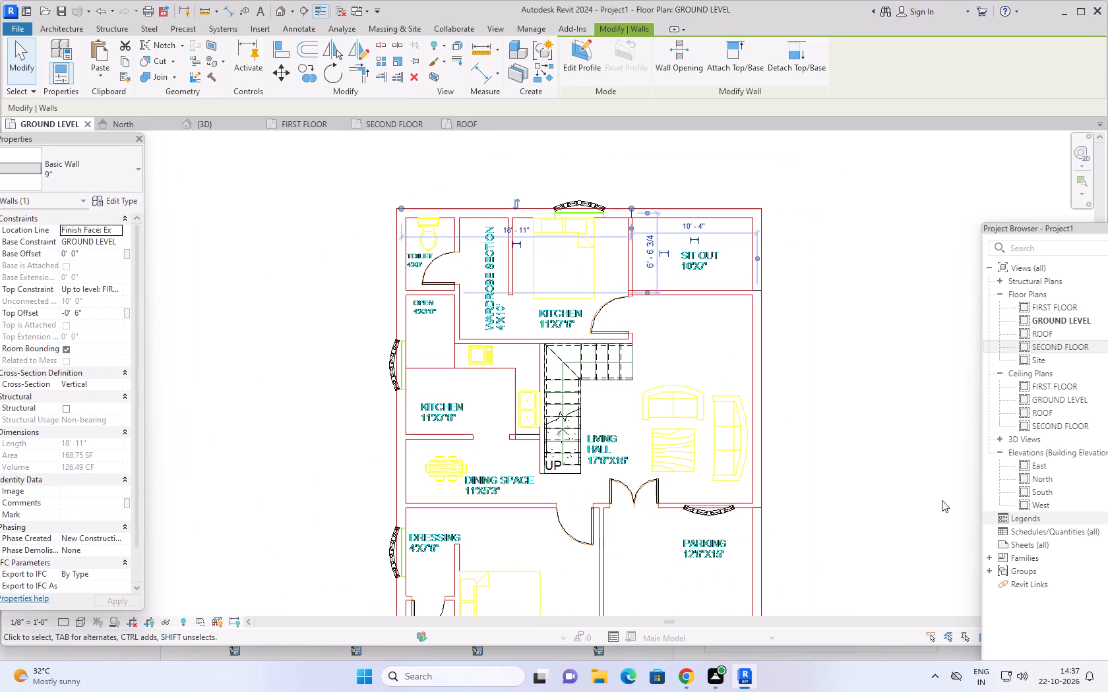
{"action": "middle_click_drag", "start_coordinate": [913, 503], "coordinate": [826, 429]}
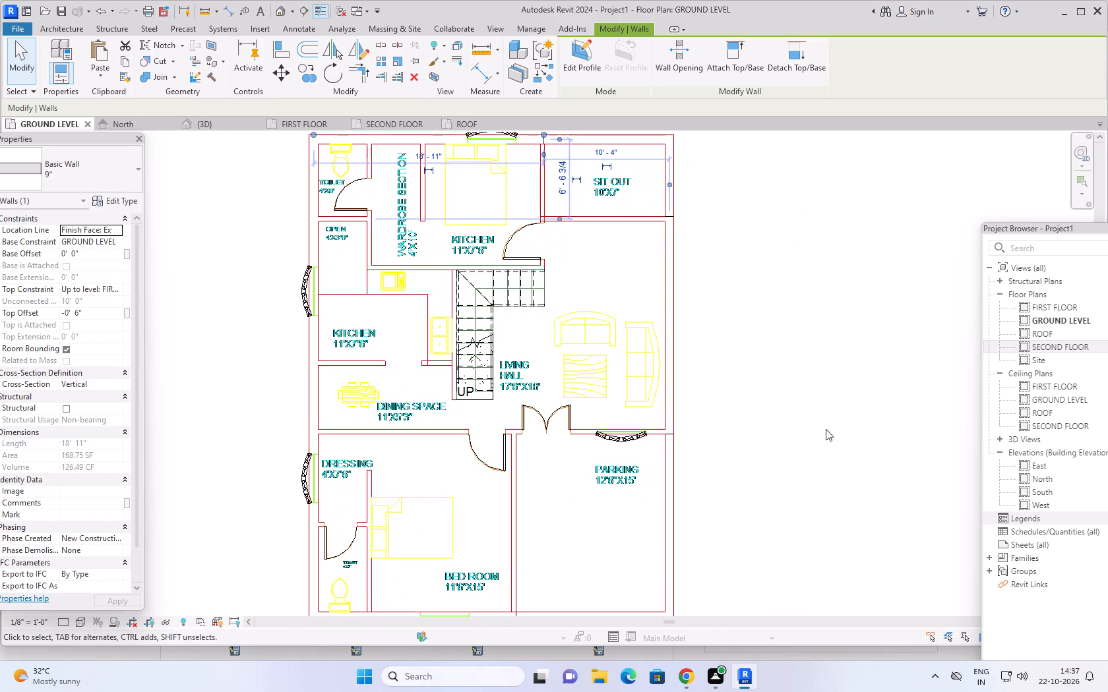
{"action": "scroll", "coordinate": [826, 429], "scroll_direction": "down", "scroll_amount": 1}
{"action": "middle_click_drag", "start_coordinate": [826, 434], "coordinate": [847, 481]}
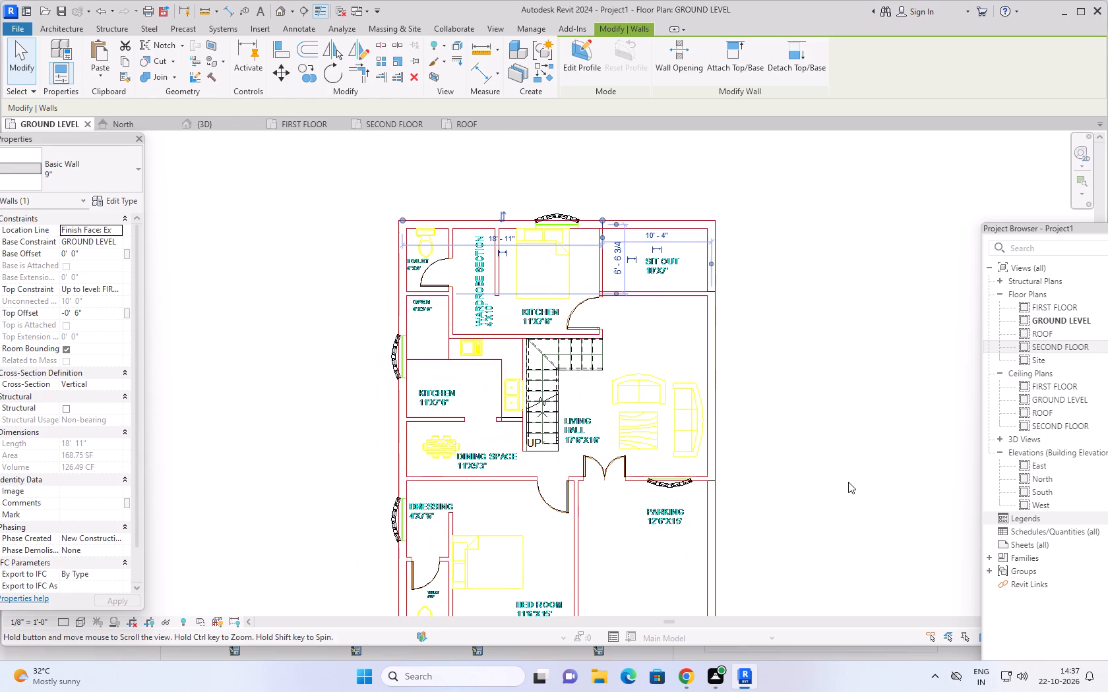
{"action": "scroll", "coordinate": [848, 482], "scroll_direction": "down", "scroll_amount": 1}
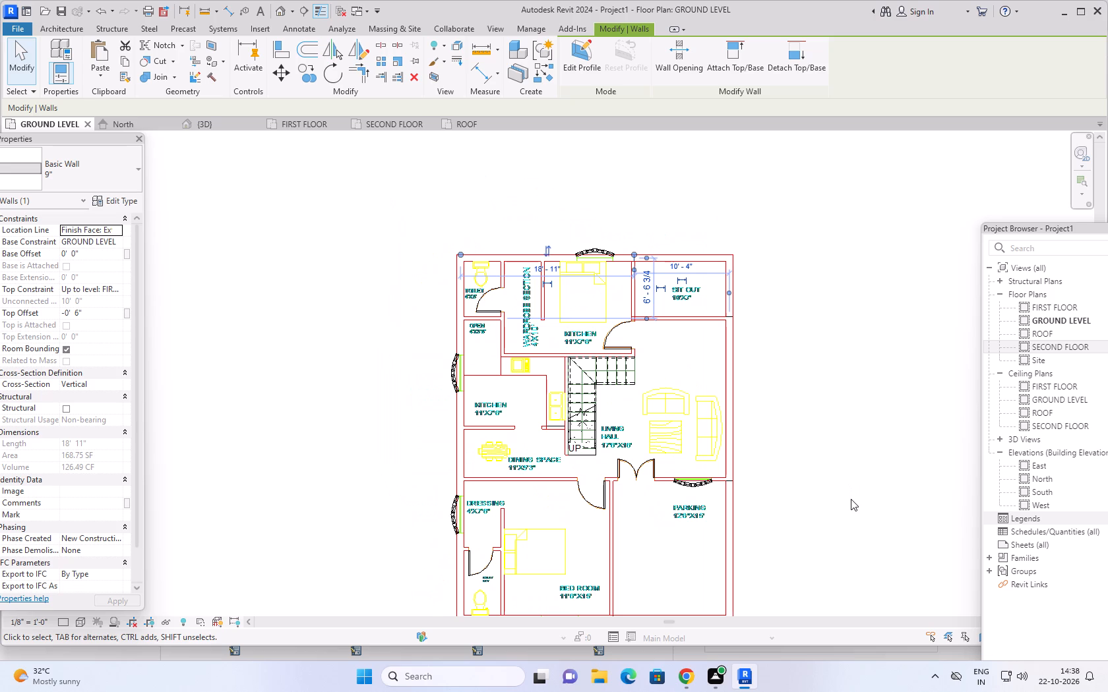
{"action": "key", "text": "Return"}
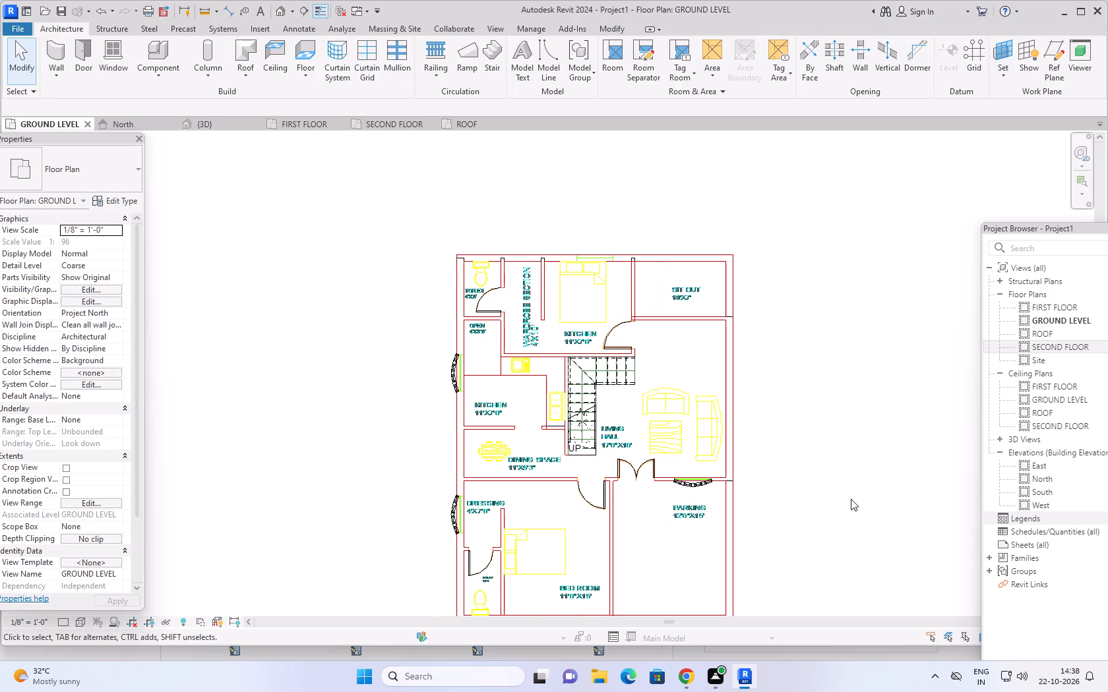
{"action": "key", "text": "Escape"}
{"action": "key", "text": "Escape"}
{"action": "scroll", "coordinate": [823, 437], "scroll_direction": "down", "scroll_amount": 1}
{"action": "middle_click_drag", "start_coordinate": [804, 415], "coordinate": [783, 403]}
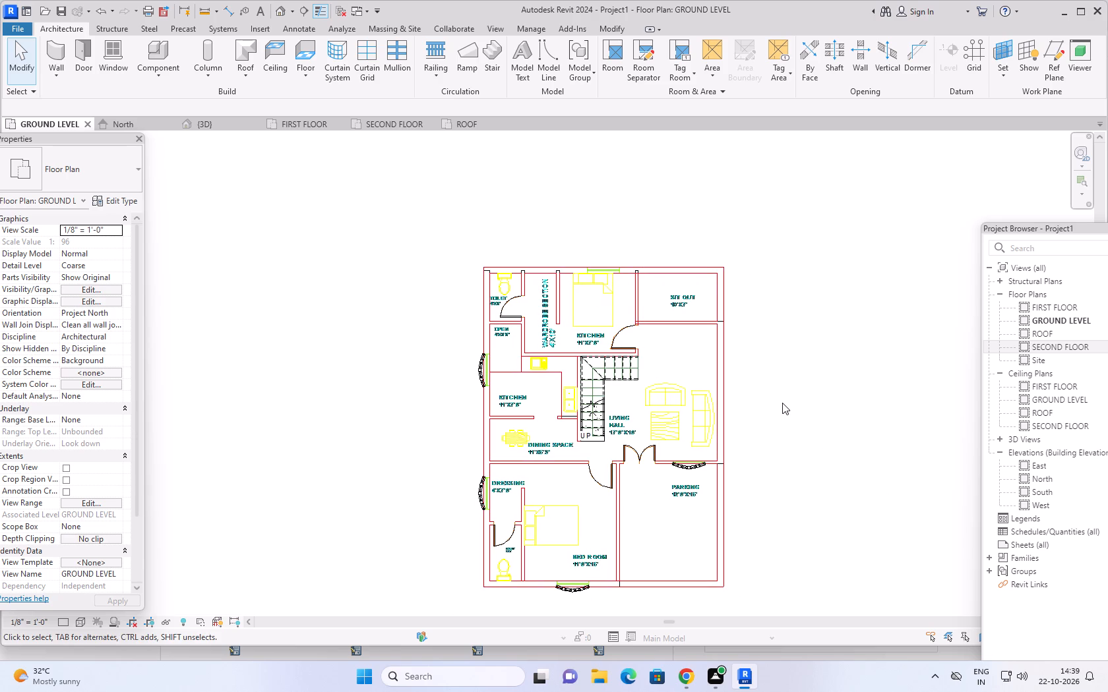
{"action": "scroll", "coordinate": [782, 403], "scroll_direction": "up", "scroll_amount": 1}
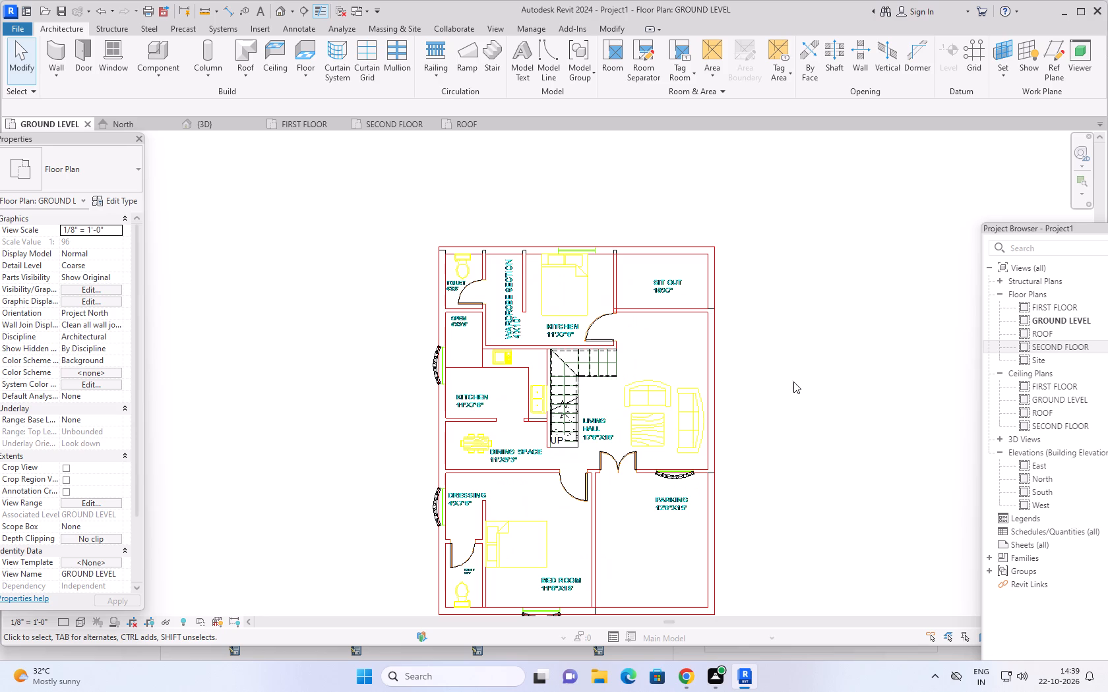
Undo the deletion of the north 9" exterior wall and its hosted window in the GROUND LEVEL plan.
{"action": "middle_click_drag", "start_coordinate": [784, 395], "coordinate": [752, 307]}
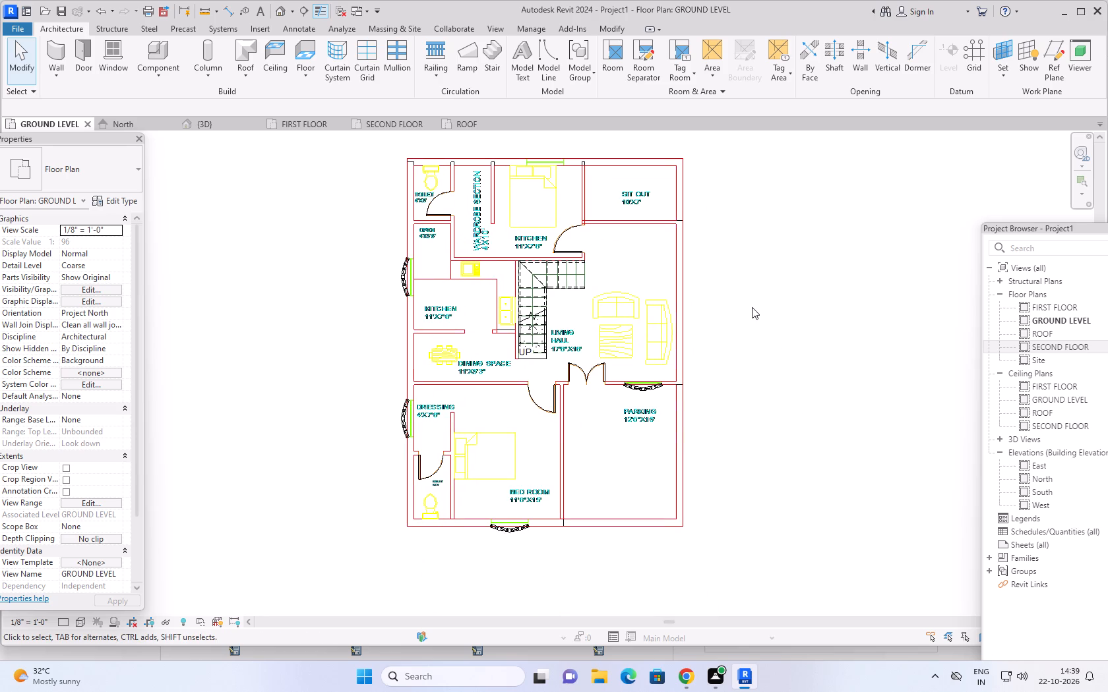
{"action": "scroll", "coordinate": [752, 307], "scroll_direction": "up", "scroll_amount": 1}
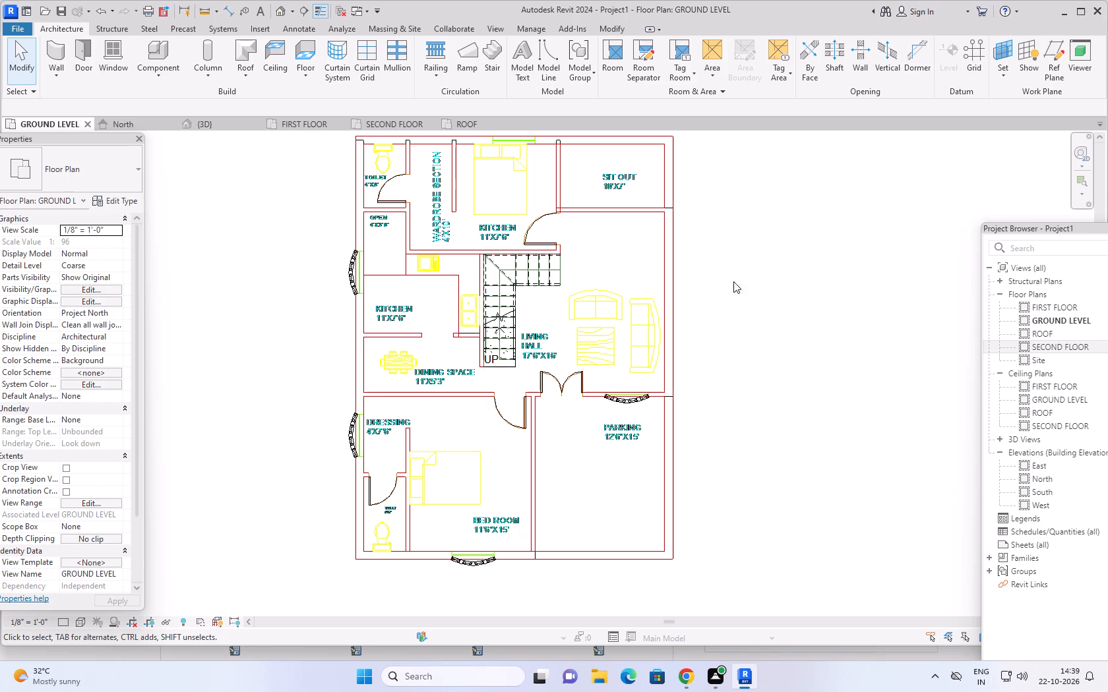
{"action": "middle_click_drag", "start_coordinate": [748, 252], "coordinate": [749, 297]}
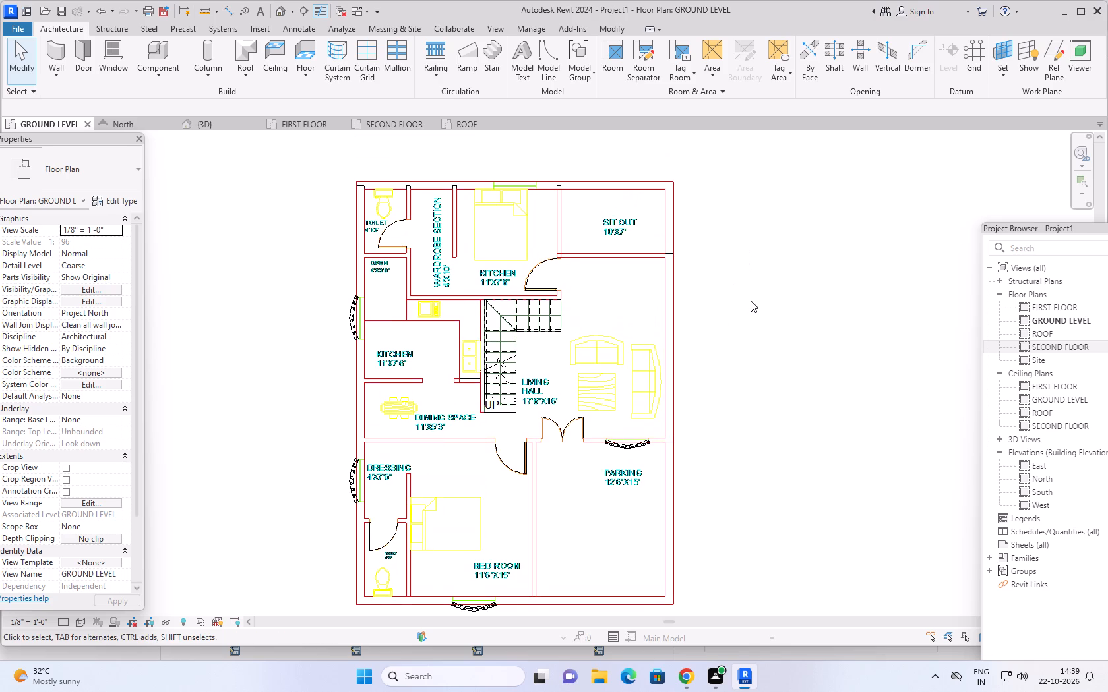
{"action": "middle_click_drag", "start_coordinate": [746, 261], "coordinate": [746, 280]}
{"action": "scroll", "coordinate": [511, 215], "scroll_direction": "up", "scroll_amount": 2}
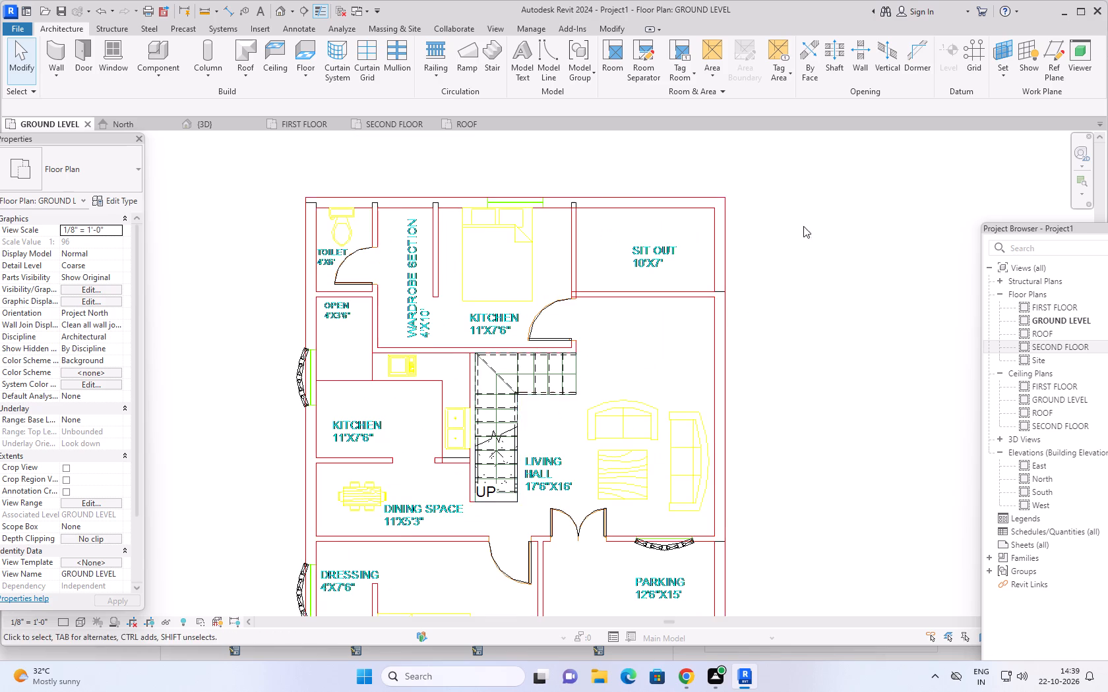
{"action": "middle_click_drag", "start_coordinate": [811, 221], "coordinate": [795, 243]}
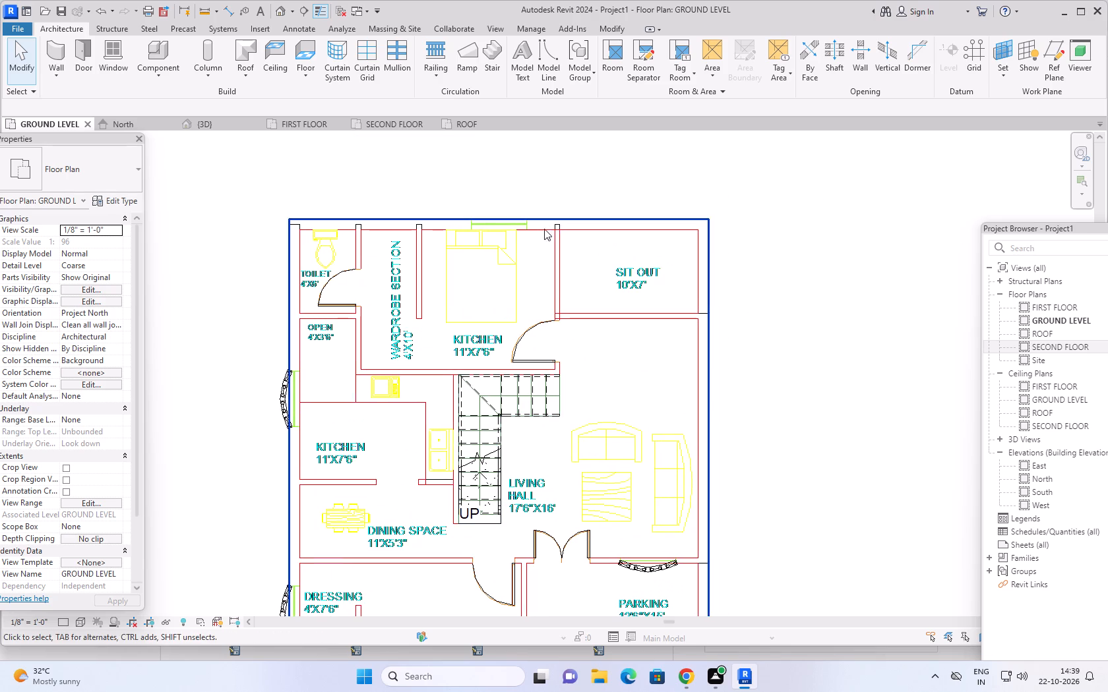
{"action": "key", "text": "Escape"}
{"action": "key", "text": "Escape"}
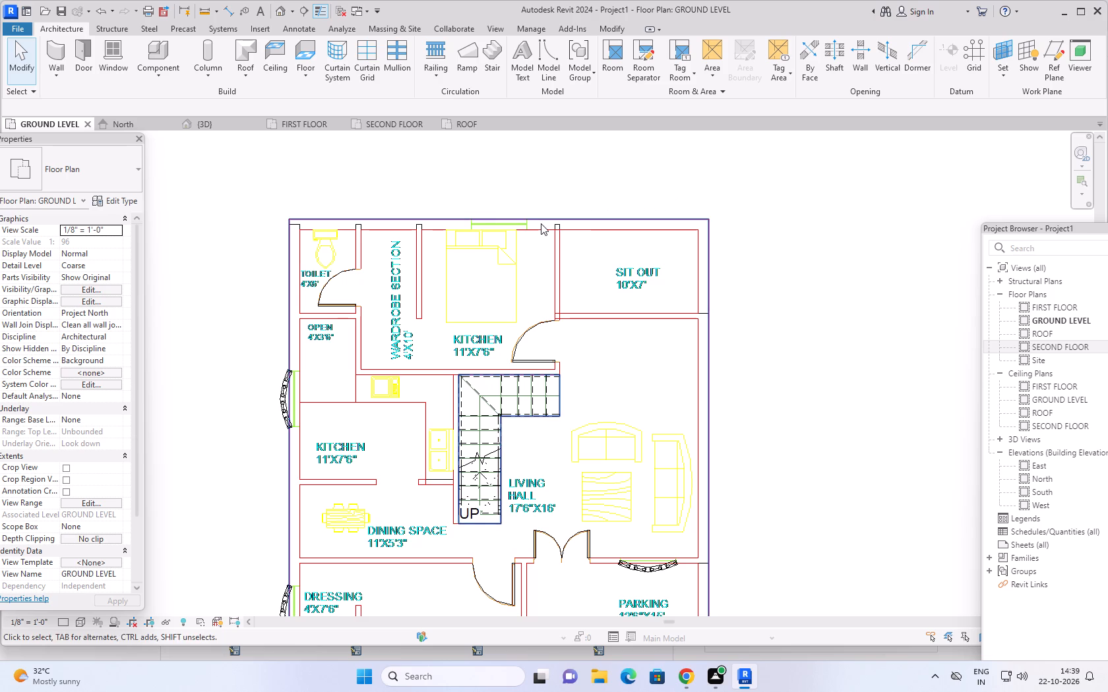
{"action": "scroll", "coordinate": [536, 231], "scroll_direction": "up", "scroll_amount": 4}
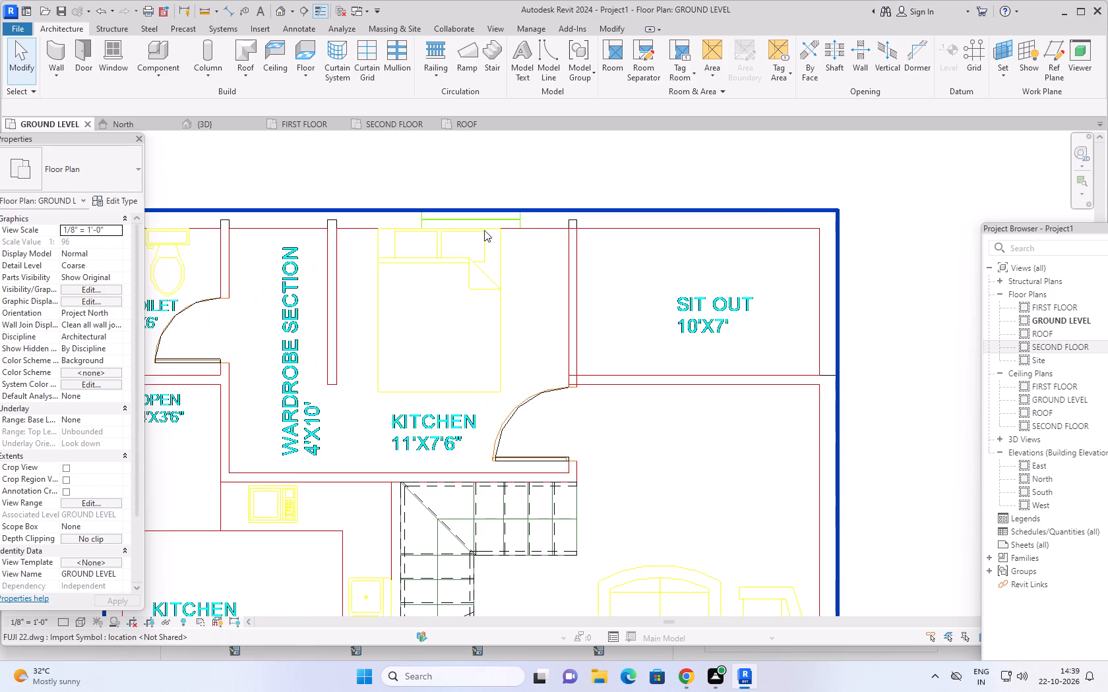
{"action": "scroll", "coordinate": [765, 143], "scroll_direction": "down", "scroll_amount": 3}
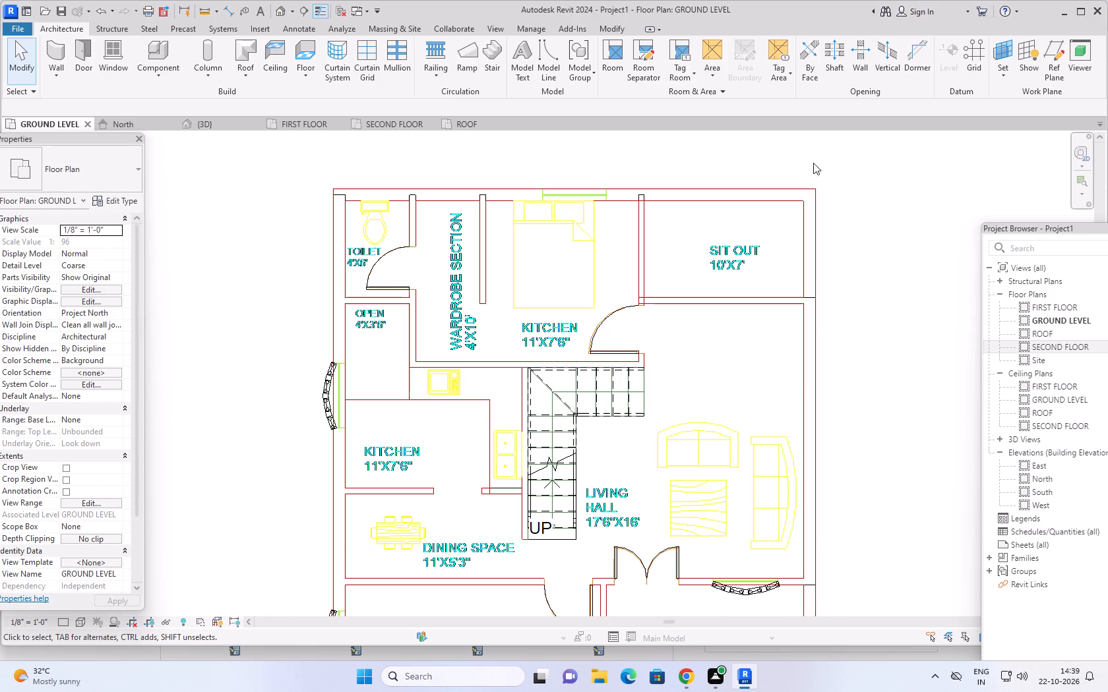
{"action": "key", "text": "ctrl+z"}
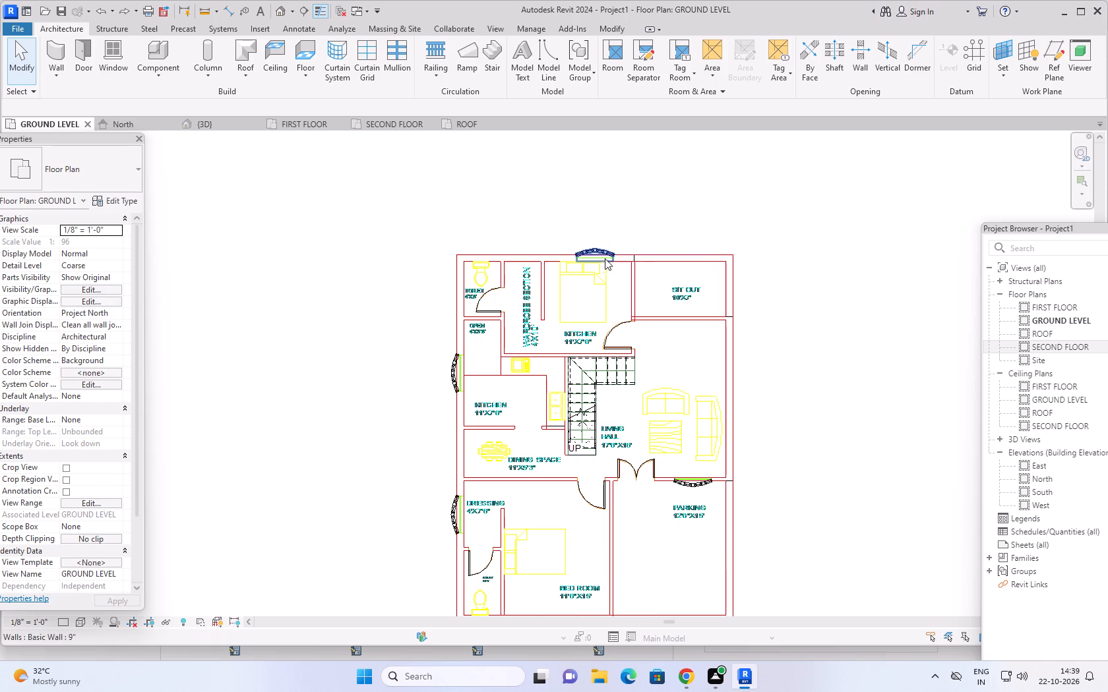
Pull the east end of the north 9" exterior wall back at the partition beside the SIT OUT, making it 18'-9 1/2" long.
{"action": "scroll", "coordinate": [596, 260], "scroll_direction": "up", "scroll_amount": 5}
{"action": "left_click", "coordinate": [645, 254]}
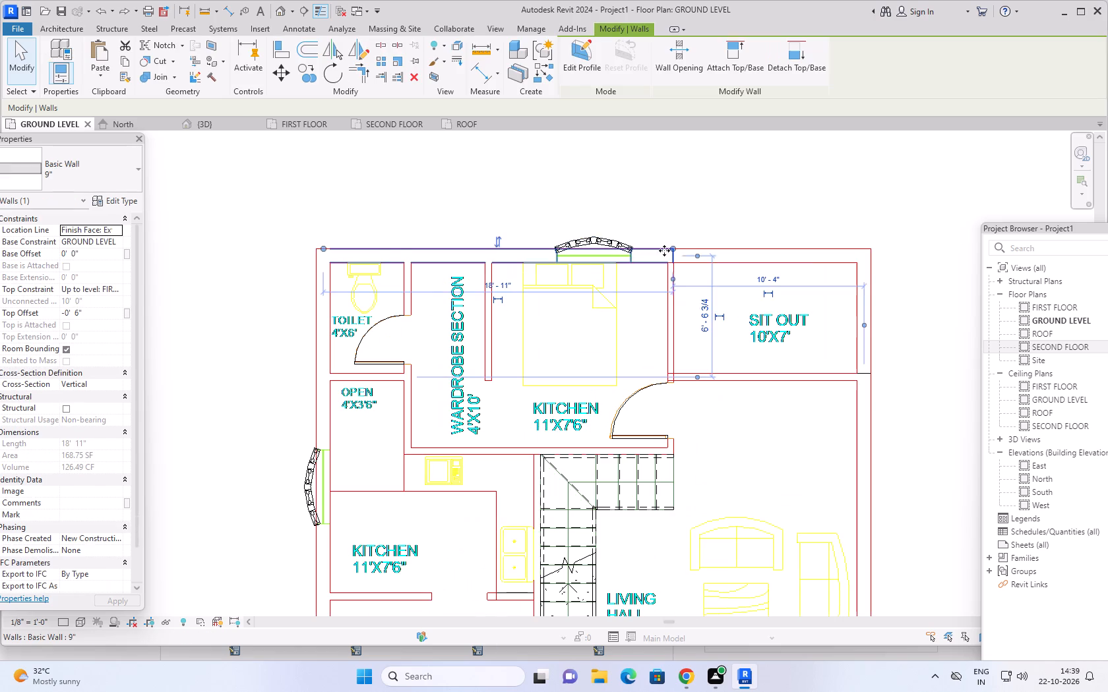
{"action": "scroll", "coordinate": [687, 227], "scroll_direction": "up", "scroll_amount": 7}
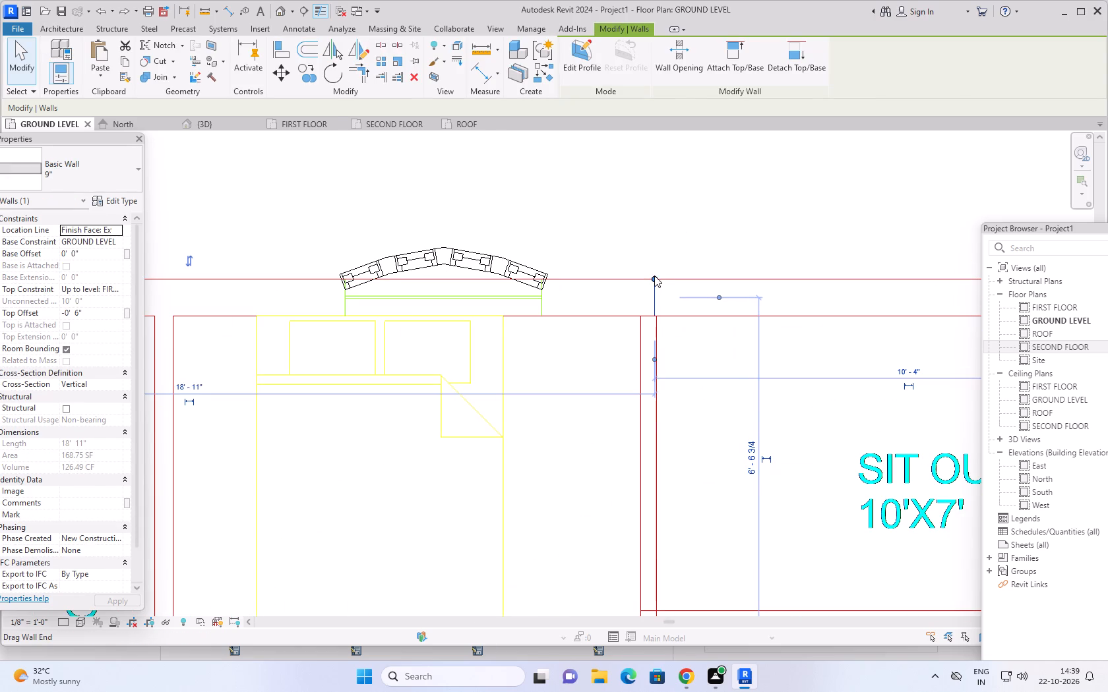
{"action": "left_click_drag", "start_coordinate": [654, 277], "coordinate": [640, 278]}
{"action": "scroll", "coordinate": [698, 244], "scroll_direction": "down", "scroll_amount": 1}
{"action": "scroll", "coordinate": [659, 272], "scroll_direction": "up", "scroll_amount": 4}
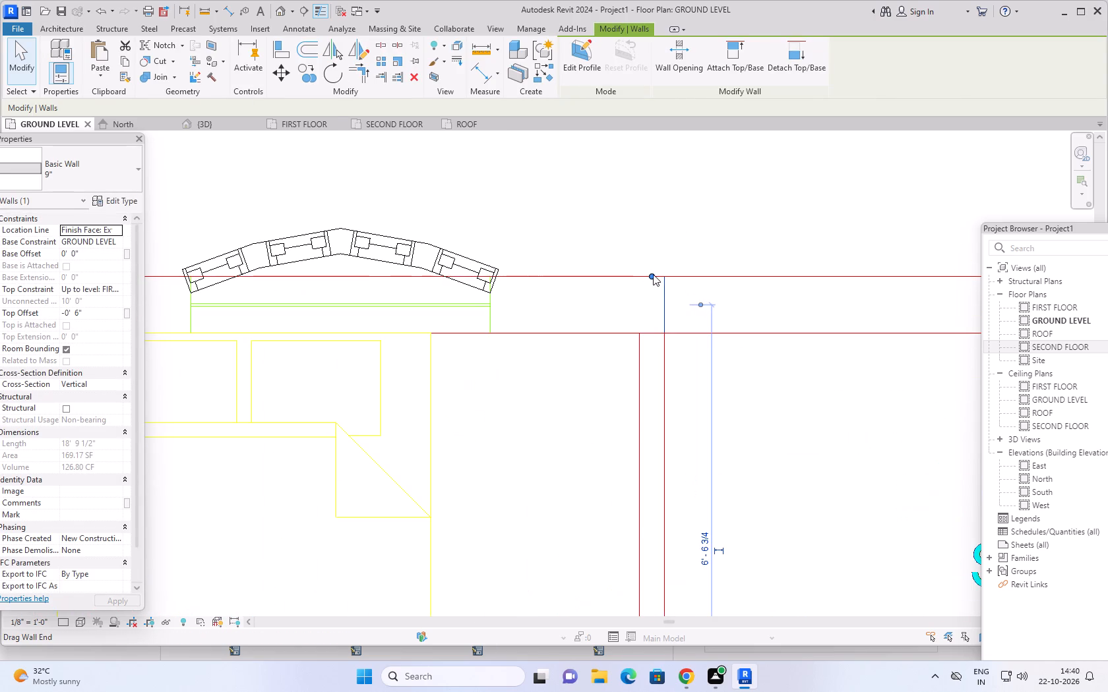
{"action": "left_click_drag", "start_coordinate": [650, 275], "coordinate": [633, 277]}
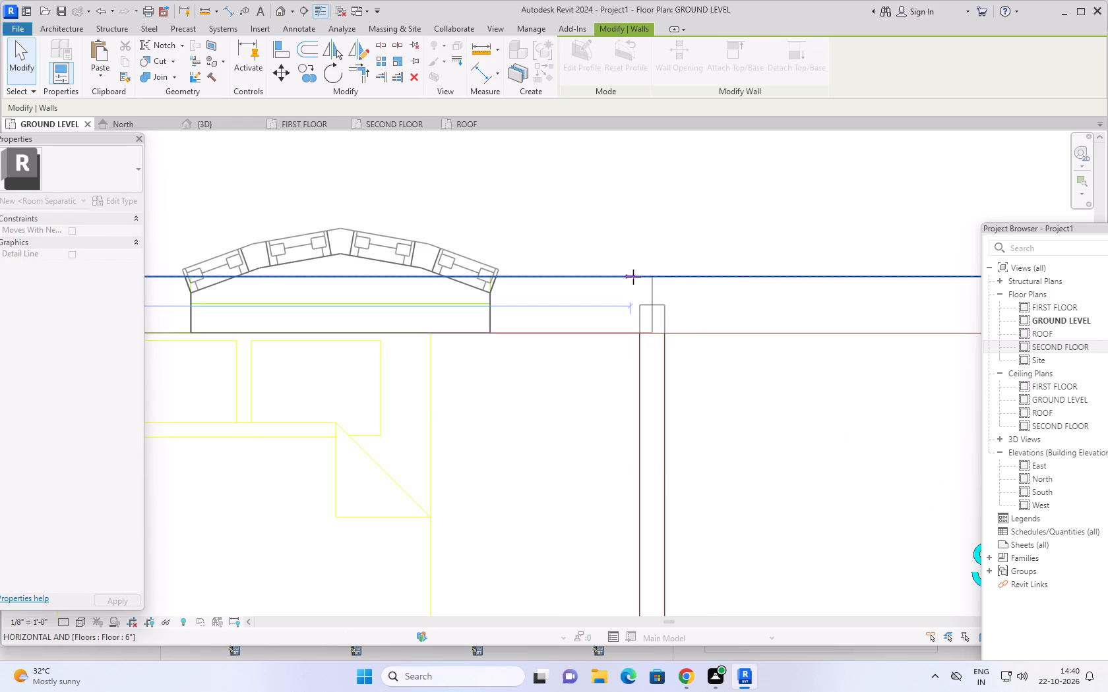
{"action": "left_click_drag", "start_coordinate": [633, 277], "coordinate": [638, 277]}
{"action": "scroll", "coordinate": [696, 248], "scroll_direction": "down", "scroll_amount": 5}
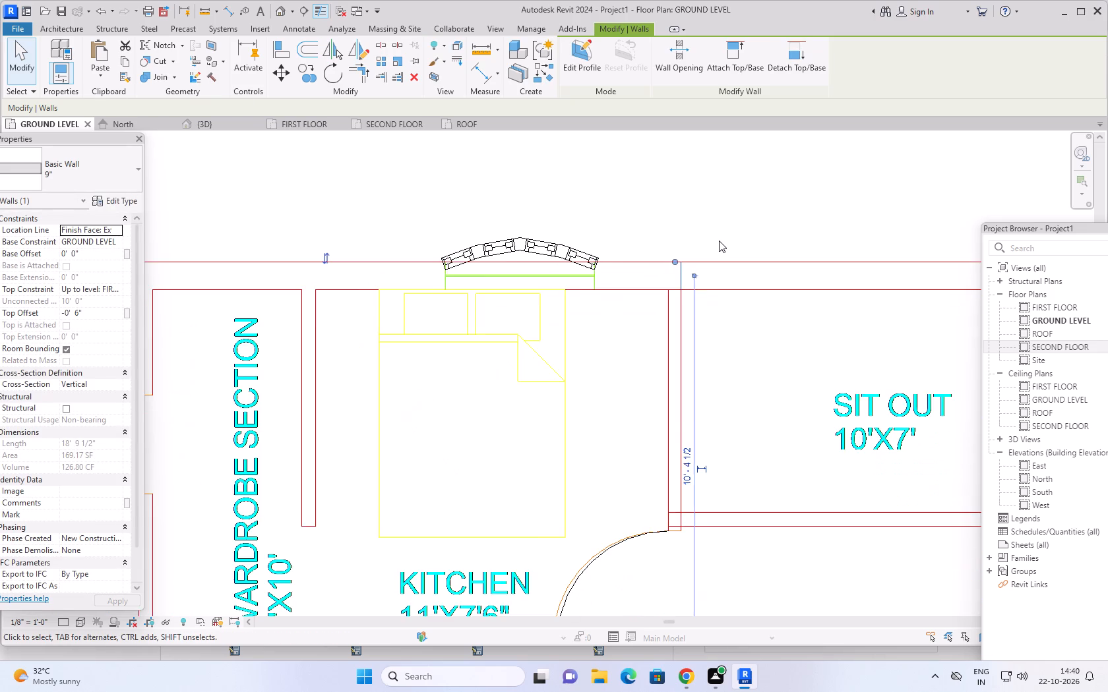
{"action": "scroll", "coordinate": [719, 241], "scroll_direction": "down", "scroll_amount": 6}
{"action": "middle_click_drag", "start_coordinate": [745, 215], "coordinate": [716, 215]}
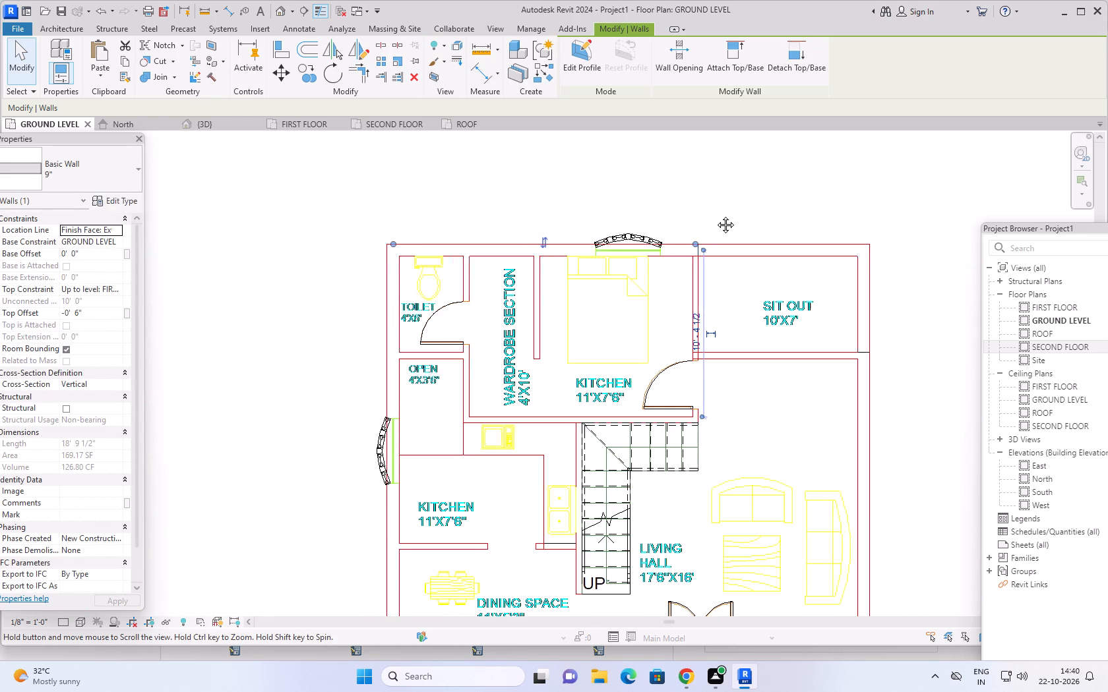
{"action": "middle_click_drag", "start_coordinate": [716, 215], "coordinate": [602, 223]}
{"action": "key", "text": "Escape"}
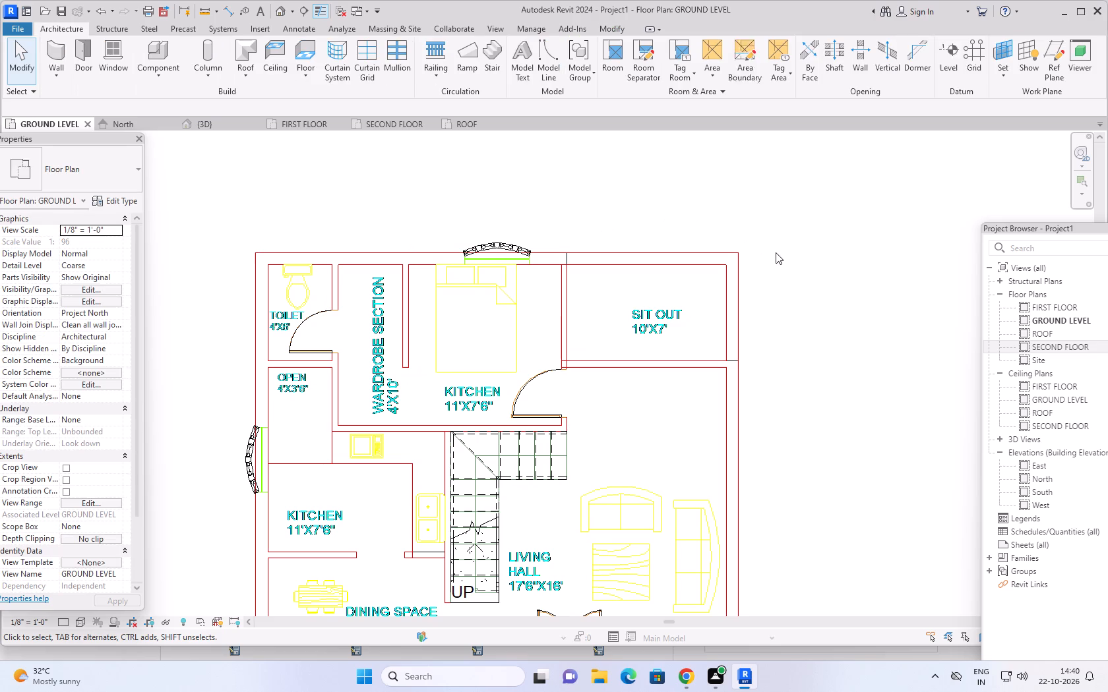
{"action": "key", "text": "Escape"}
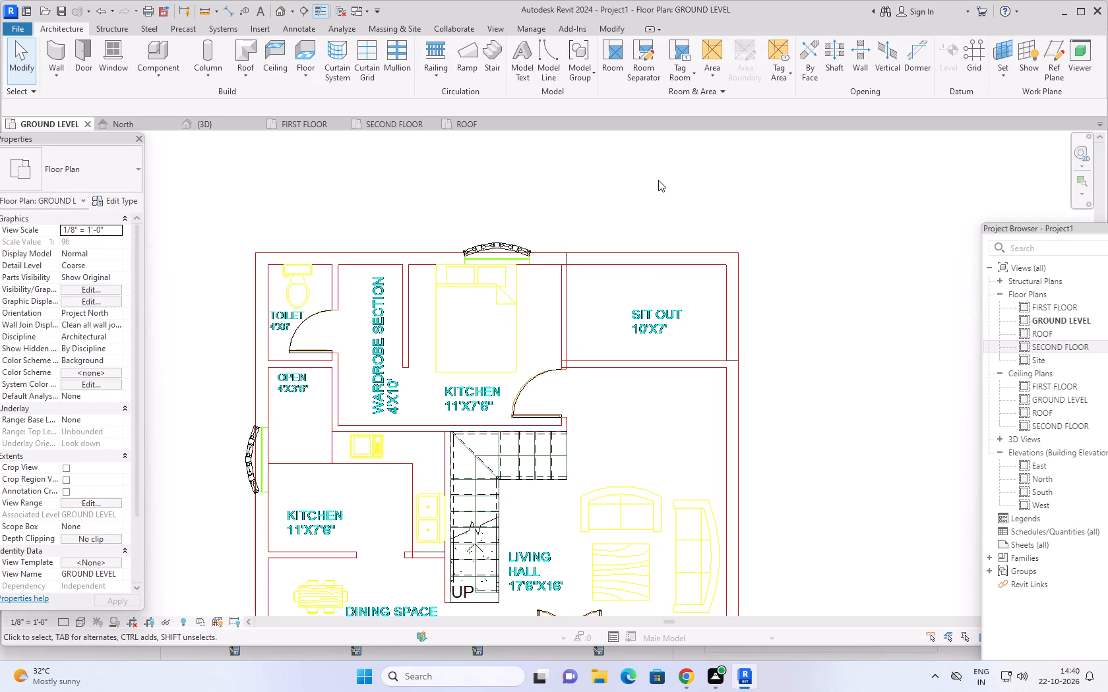
{"action": "key", "text": "Escape"}
Draw 9" walls, unconnected and 2' high, along the north and east edges of the SIT OUT down to the living hall wall.
{"action": "middle_click_drag", "start_coordinate": [658, 163], "coordinate": [582, 190]}
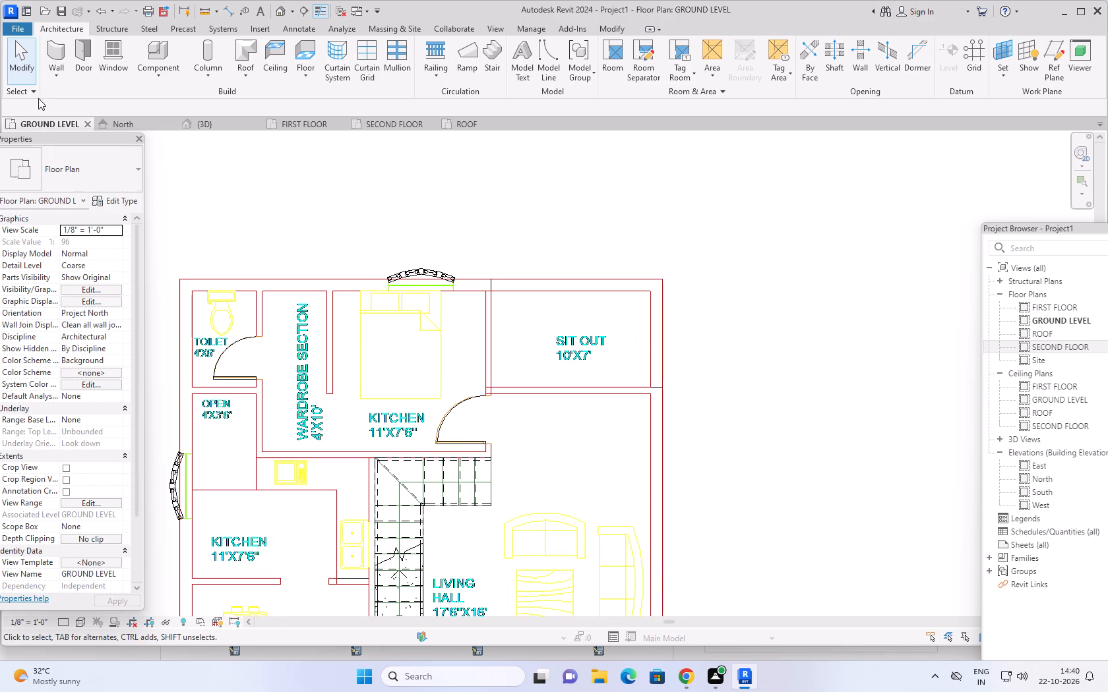
{"action": "left_click", "coordinate": [54, 53]}
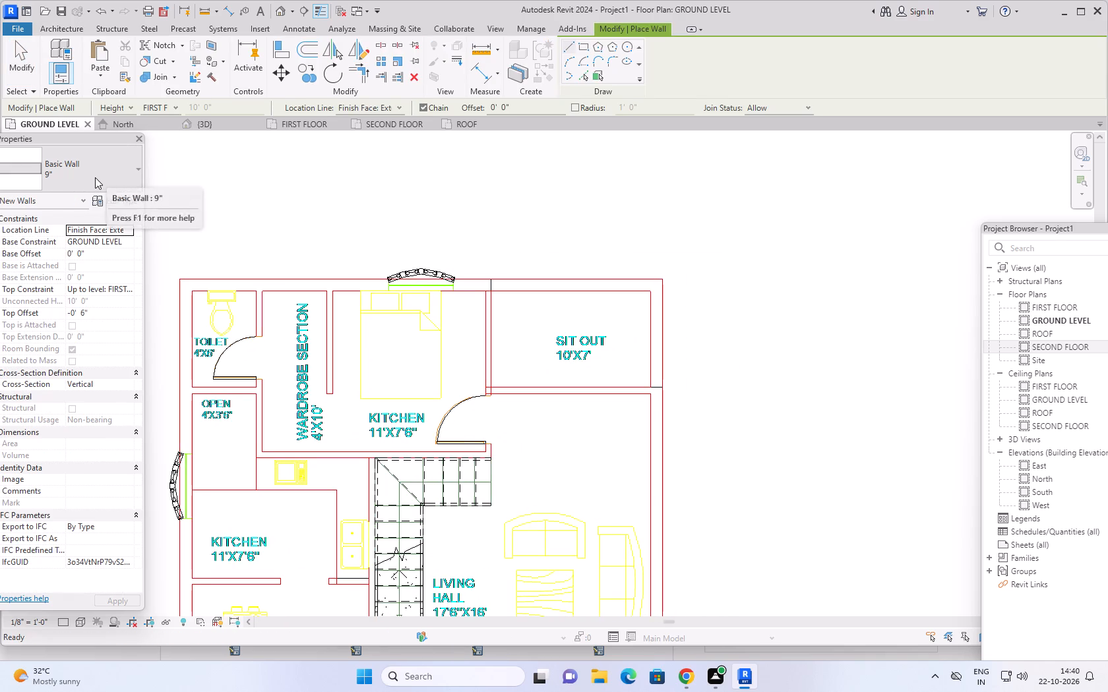
{"action": "left_click", "coordinate": [118, 289]}
{"action": "left_click", "coordinate": [129, 290]}
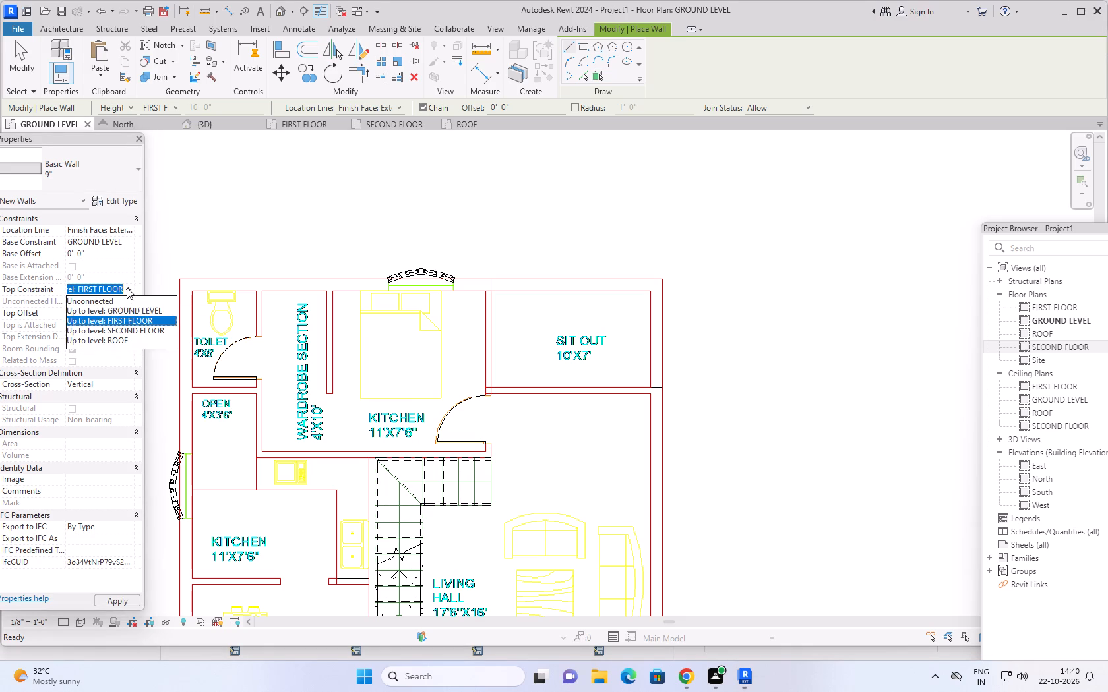
{"action": "left_click", "coordinate": [119, 298]}
{"action": "left_click", "coordinate": [111, 303]}
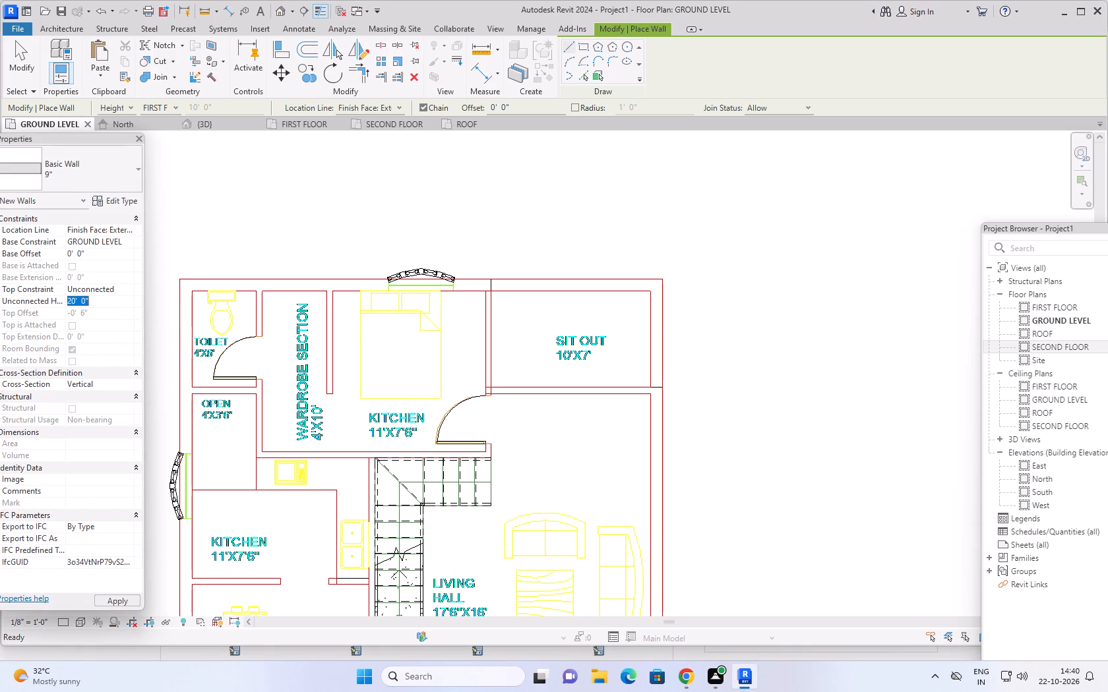
{"action": "type", "text": "2'"}
{"action": "key", "text": "Return"}
{"action": "scroll", "coordinate": [508, 282], "scroll_direction": "up", "scroll_amount": 8}
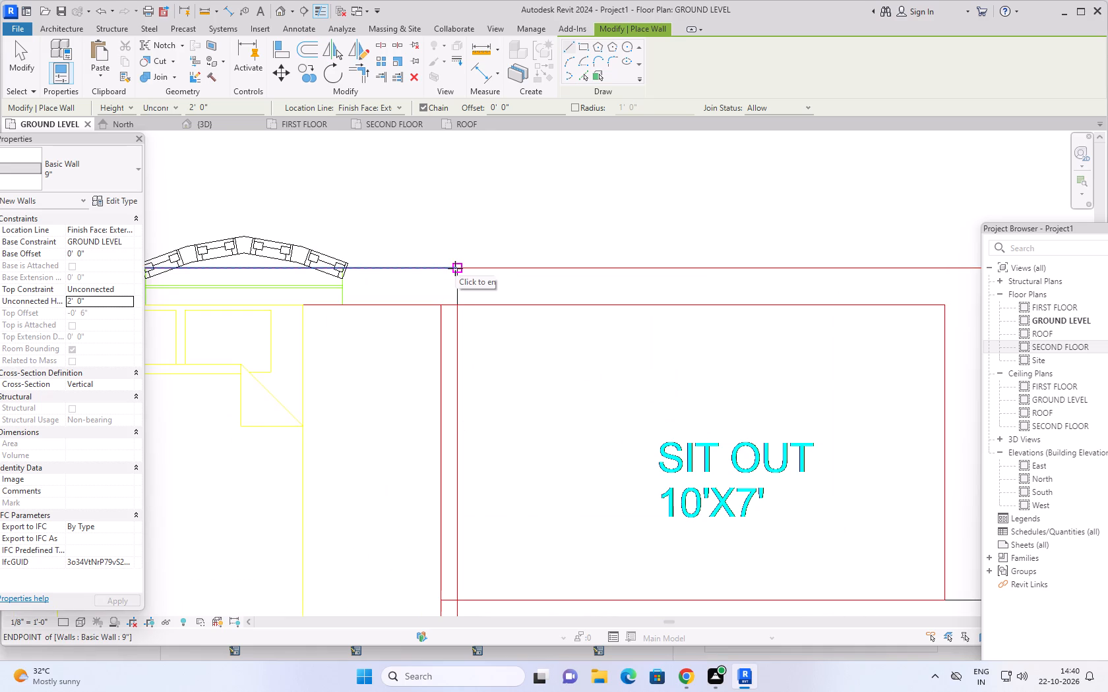
{"action": "left_click", "coordinate": [458, 268]}
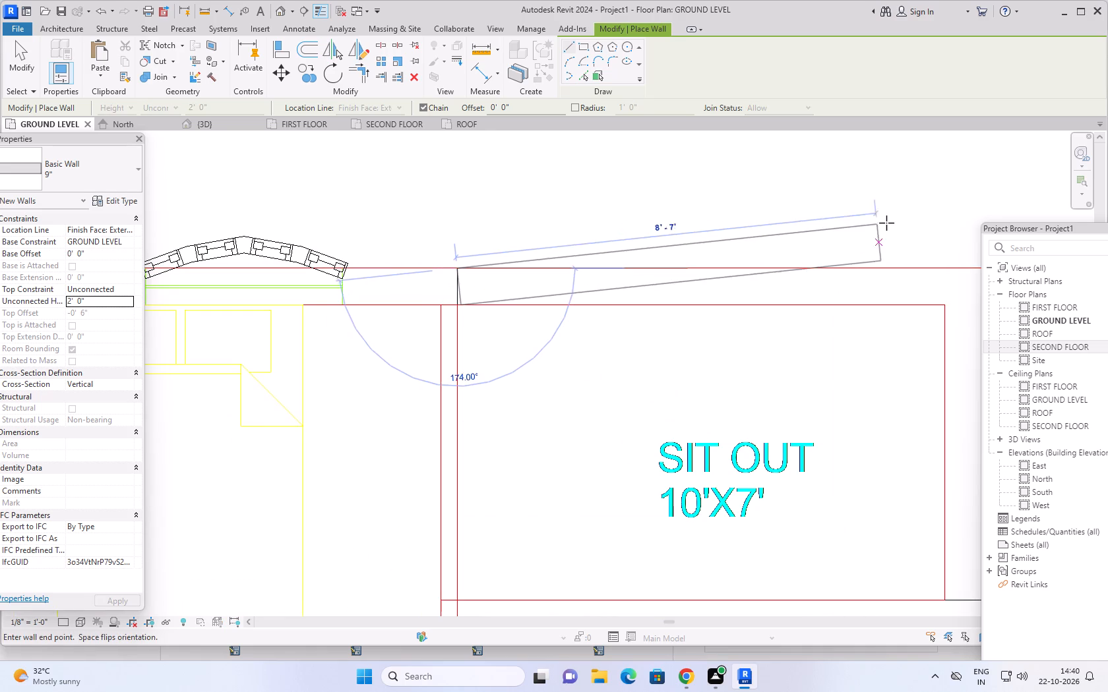
{"action": "scroll", "coordinate": [910, 252], "scroll_direction": "down", "scroll_amount": 2}
{"action": "middle_click_drag", "start_coordinate": [910, 252], "coordinate": [776, 258]}
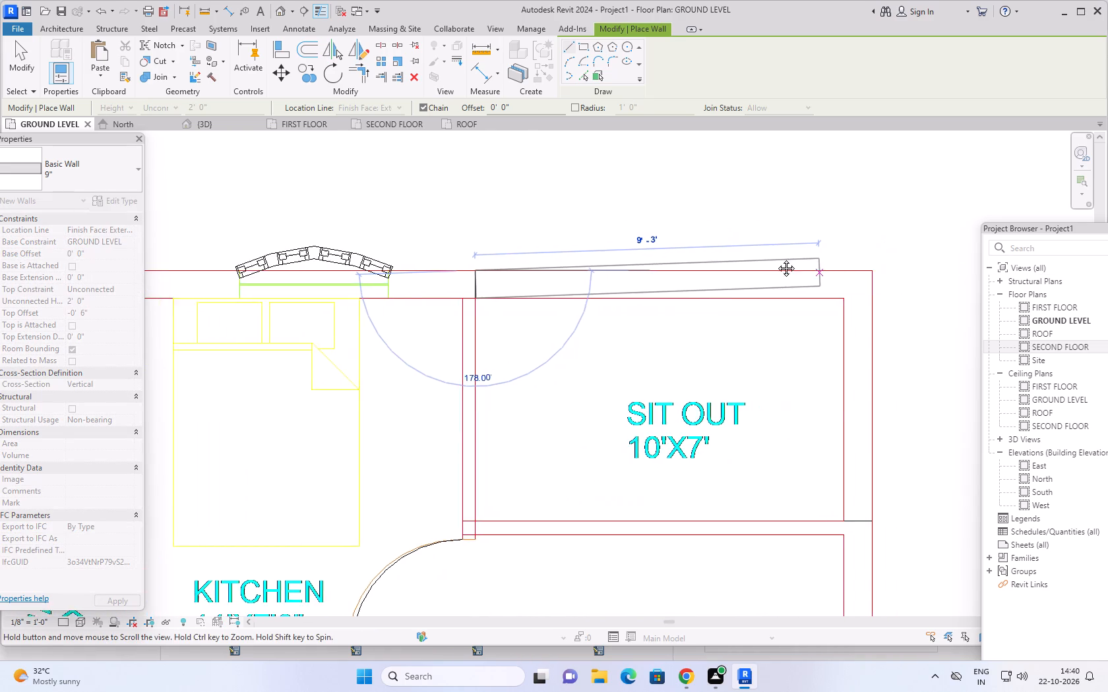
{"action": "middle_click_drag", "start_coordinate": [776, 258], "coordinate": [756, 258]}
{"action": "left_click", "coordinate": [811, 267]}
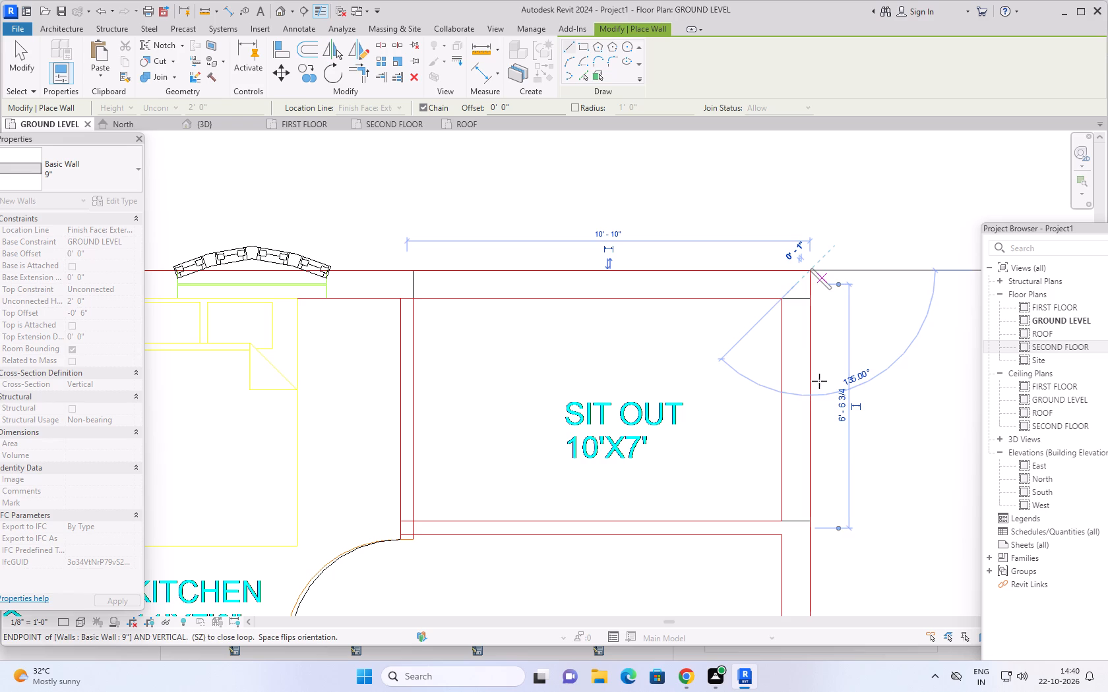
{"action": "left_click", "coordinate": [811, 519]}
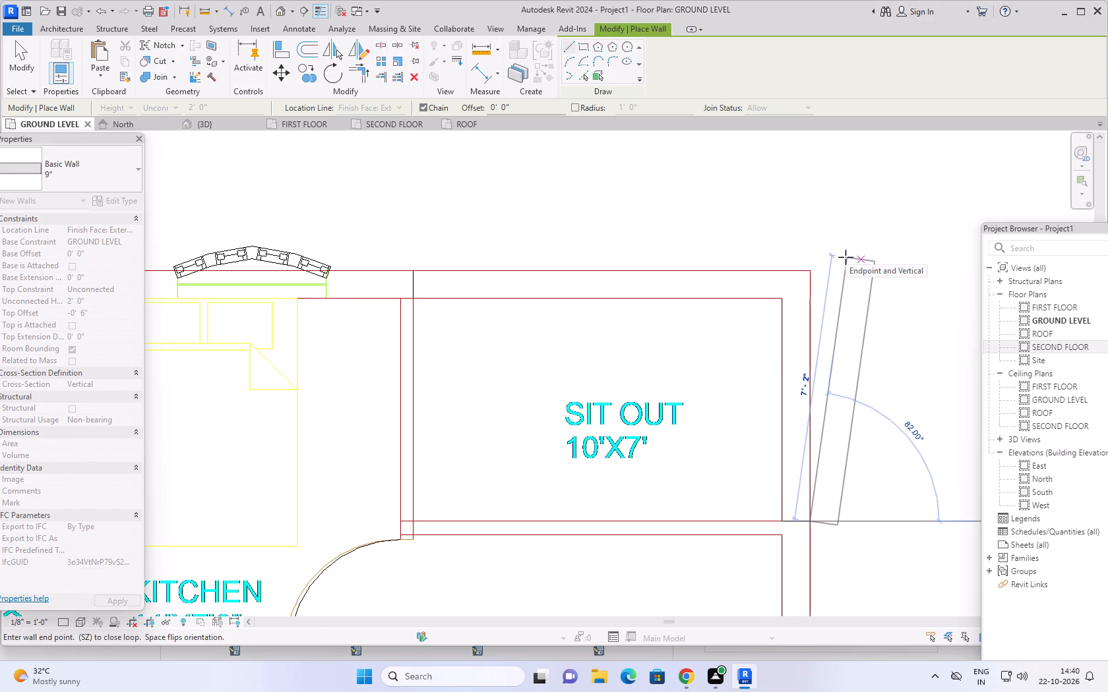
{"action": "key", "text": "Escape"}
Inspect the low walls around the ground-level sit-out in the 3D view from the right and back sides.
{"action": "scroll", "coordinate": [847, 266], "scroll_direction": "down", "scroll_amount": 6}
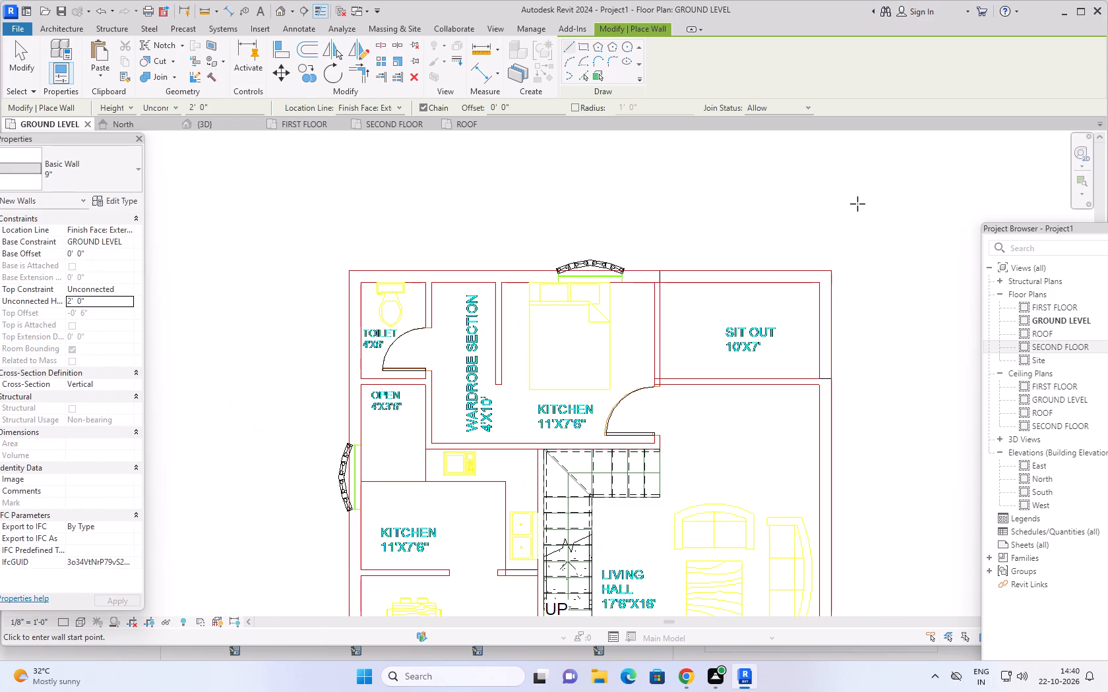
{"action": "middle_click_drag", "start_coordinate": [845, 206], "coordinate": [809, 224]}
{"action": "left_click", "coordinate": [218, 122]}
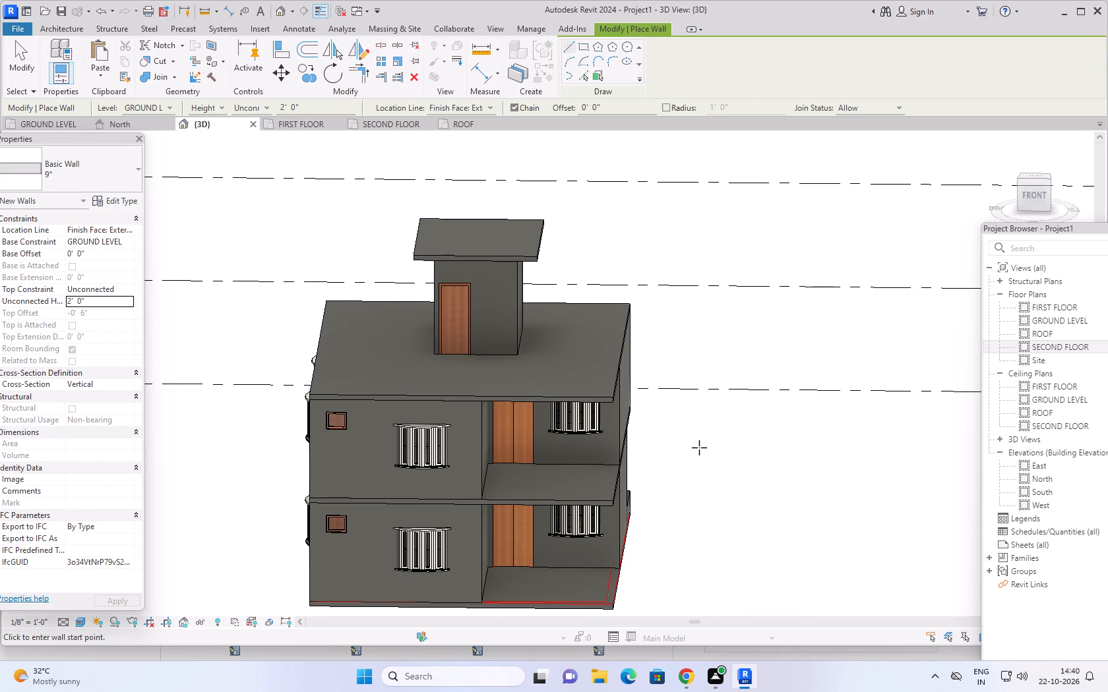
{"action": "middle_click_drag", "start_coordinate": [728, 459], "coordinate": [368, 456], "text": "shift"}
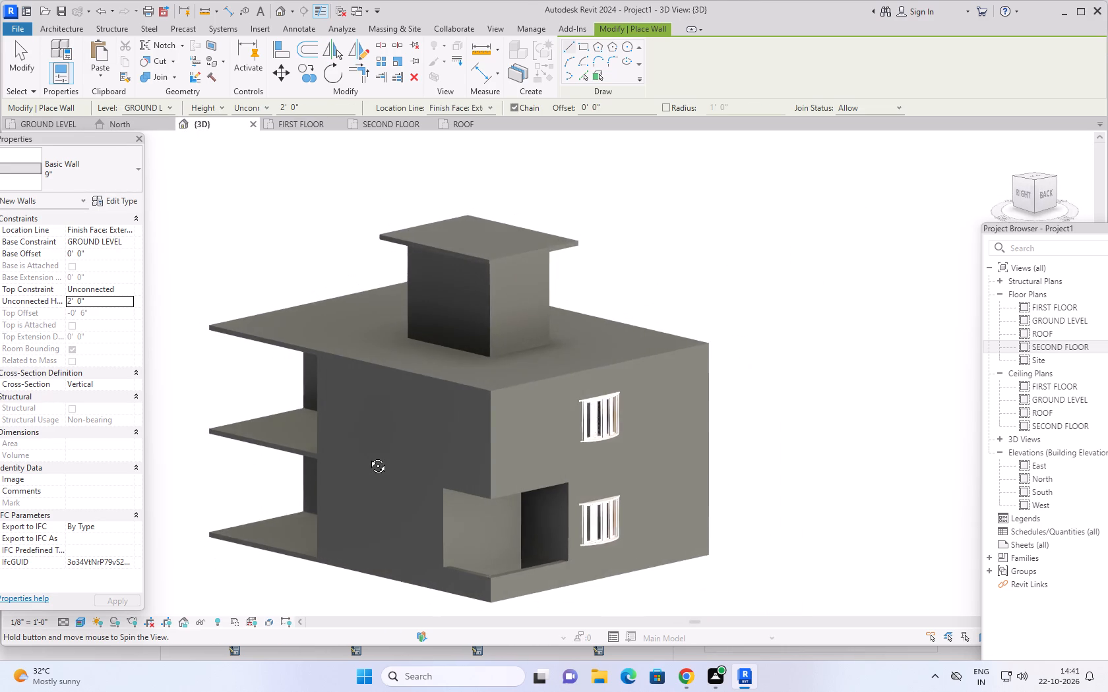
{"action": "middle_click_drag", "start_coordinate": [368, 456], "coordinate": [380, 475], "text": "shift"}
{"action": "scroll", "coordinate": [477, 502], "scroll_direction": "up", "scroll_amount": 4}
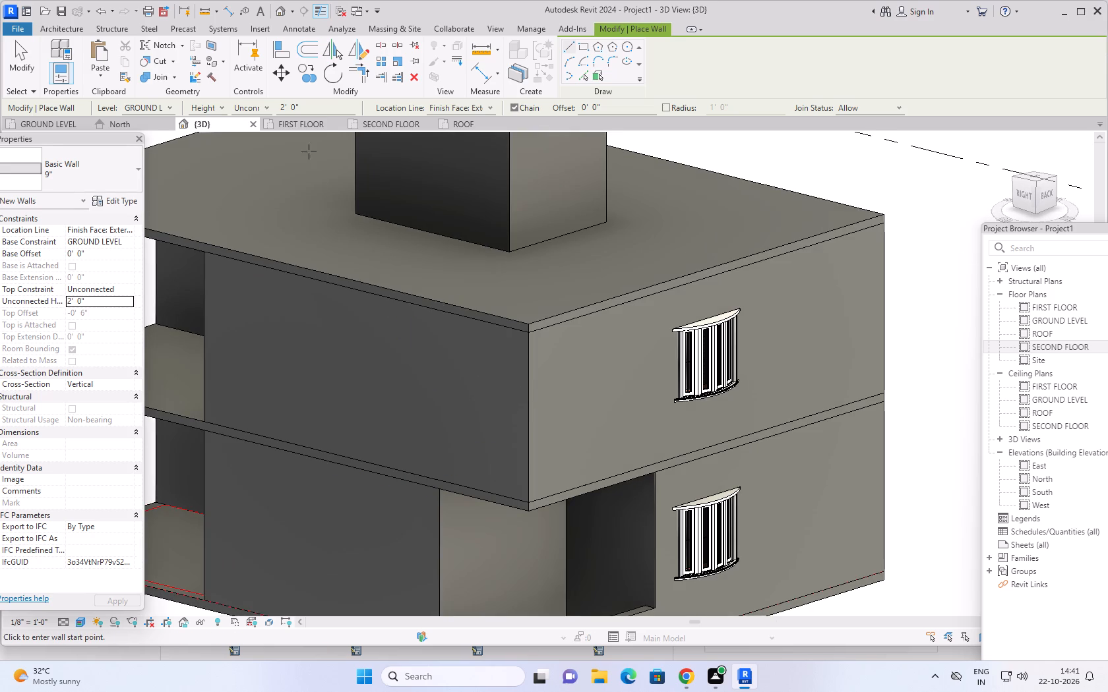
In the FIRST FLOOR plan, pull the east end of the north 9" exterior wall back to the partition beside the sit-out.
{"action": "left_click", "coordinate": [299, 122]}
{"action": "scroll", "coordinate": [672, 272], "scroll_direction": "down", "scroll_amount": 1}
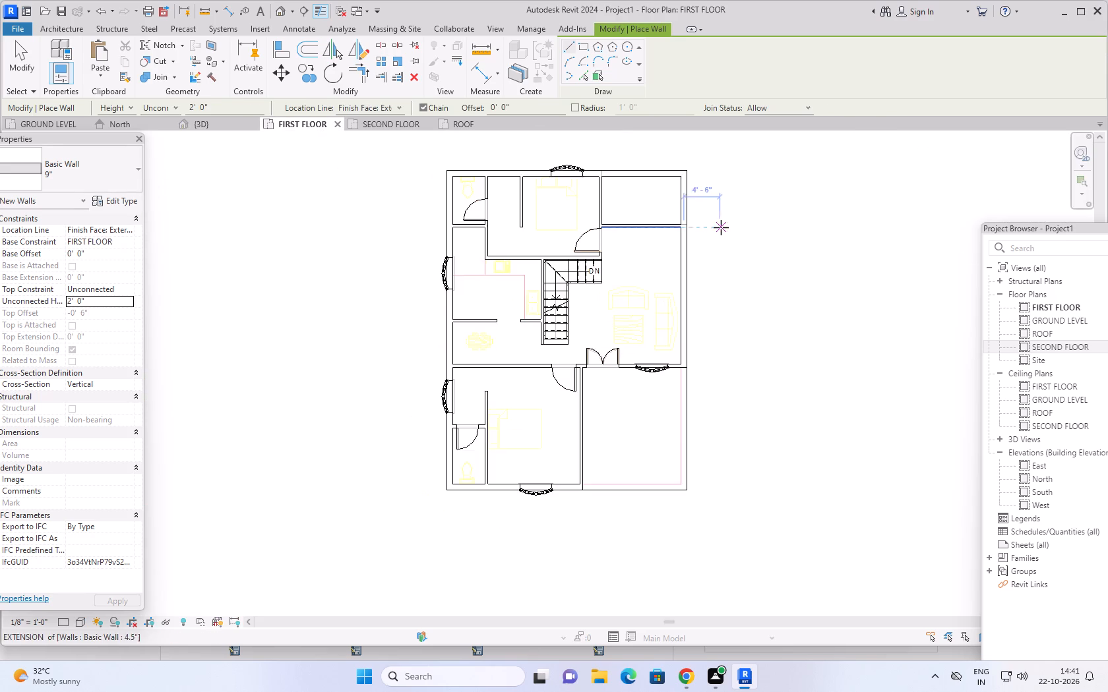
{"action": "middle_click_drag", "start_coordinate": [721, 227], "coordinate": [687, 310]}
{"action": "key", "text": "Escape"}
{"action": "key", "text": "Escape"}
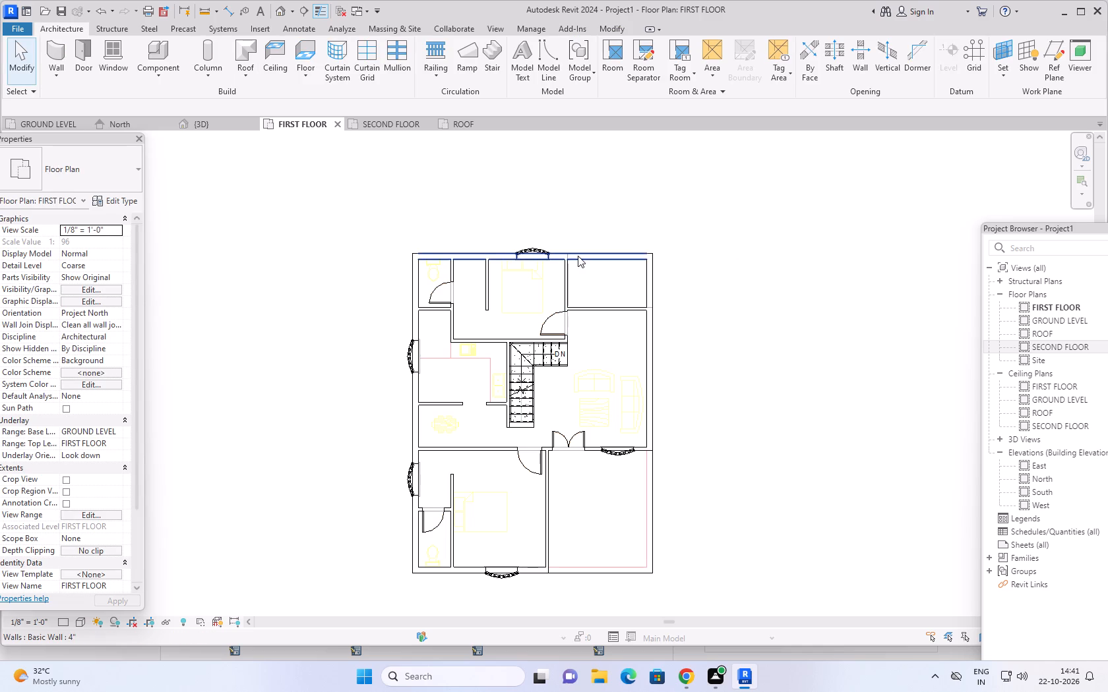
{"action": "left_click", "coordinate": [578, 256]}
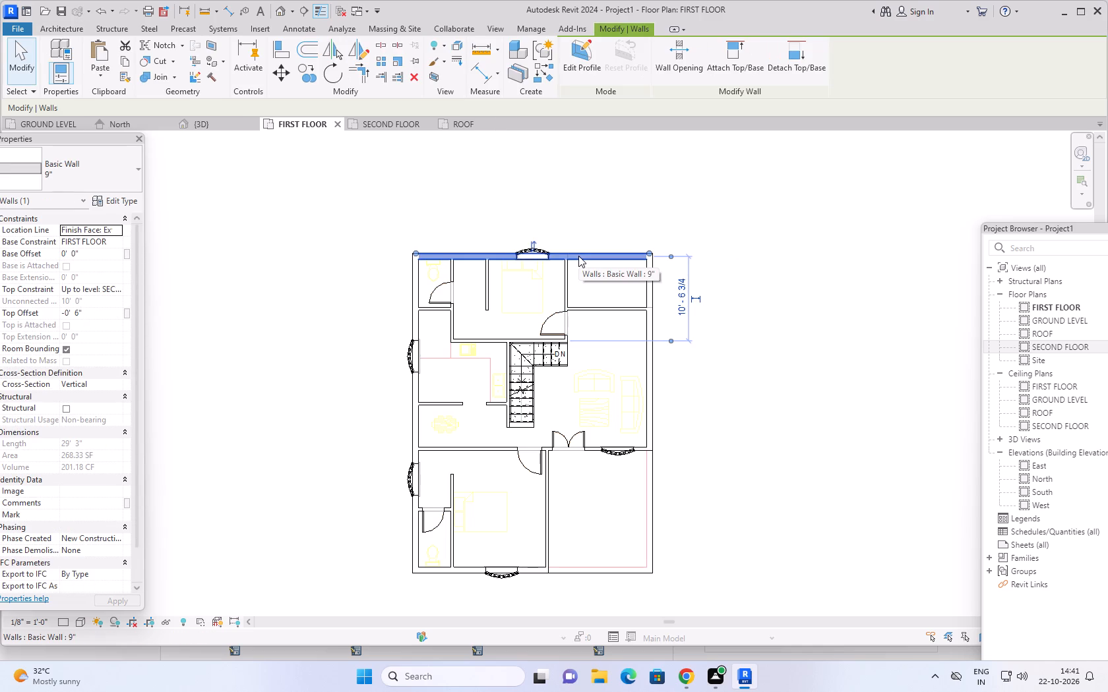
{"action": "scroll", "coordinate": [649, 265], "scroll_direction": "up", "scroll_amount": 5}
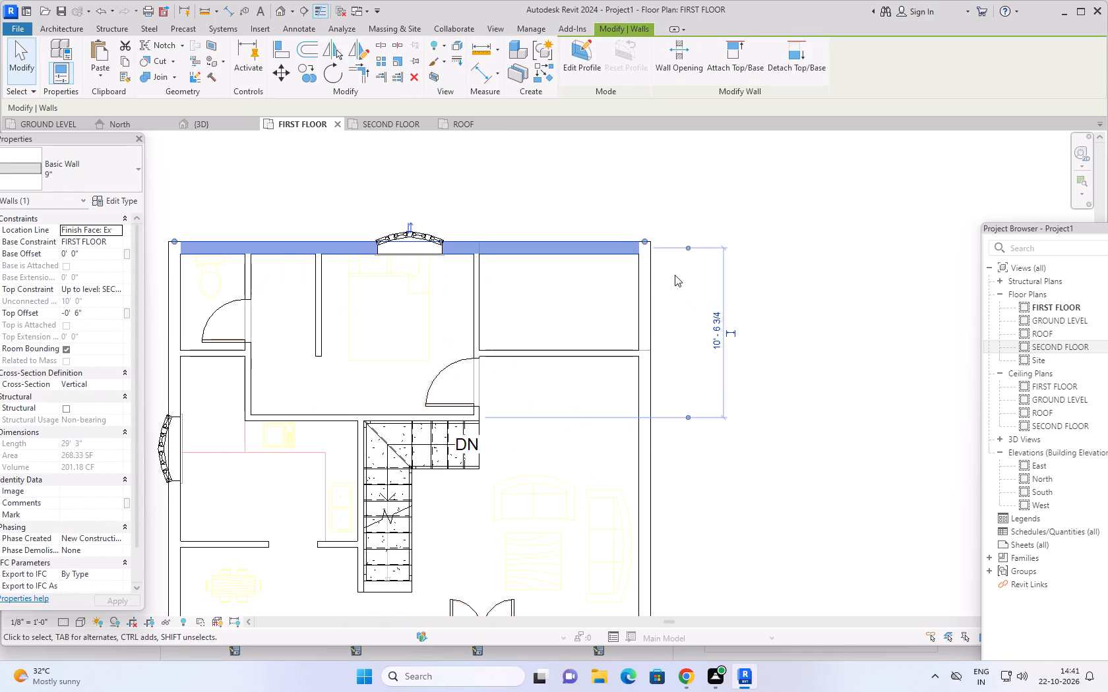
{"action": "middle_click_drag", "start_coordinate": [675, 275], "coordinate": [678, 239]}
{"action": "scroll", "coordinate": [646, 199], "scroll_direction": "up", "scroll_amount": 4}
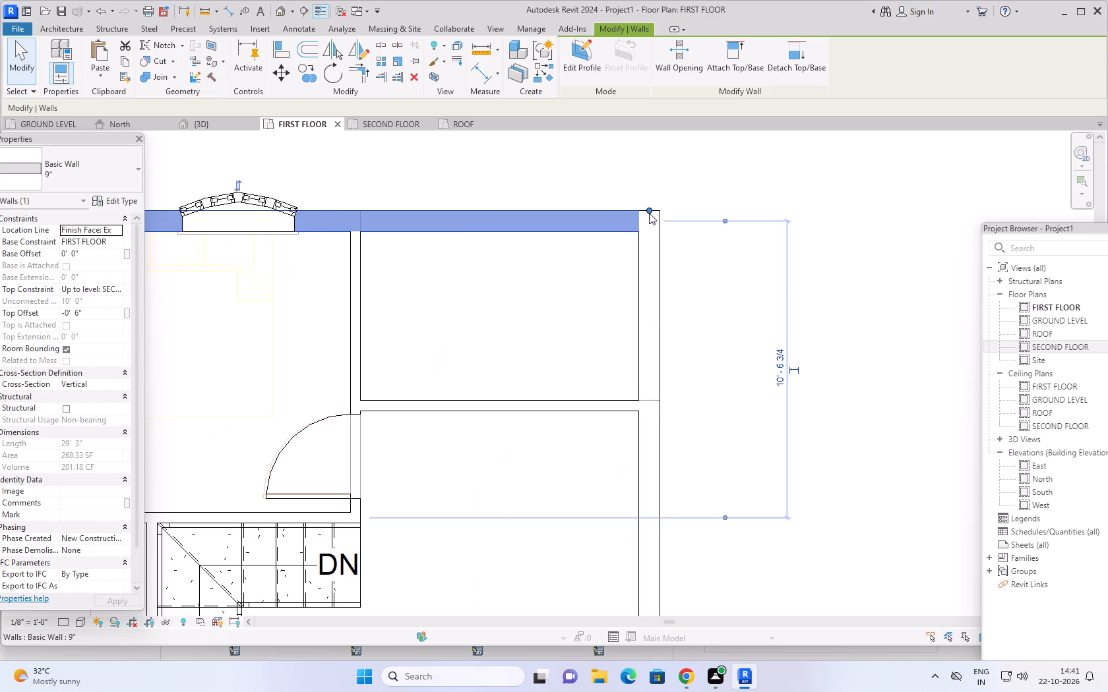
{"action": "left_click_drag", "start_coordinate": [649, 208], "coordinate": [483, 212]}
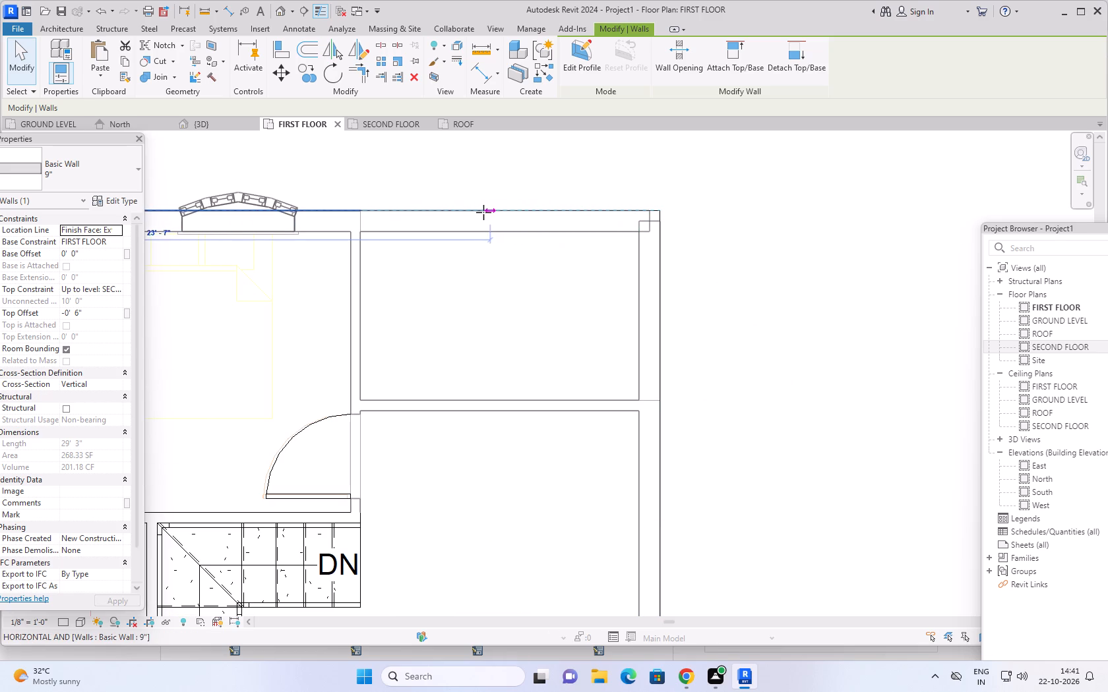
{"action": "left_click_drag", "start_coordinate": [483, 212], "coordinate": [355, 216]}
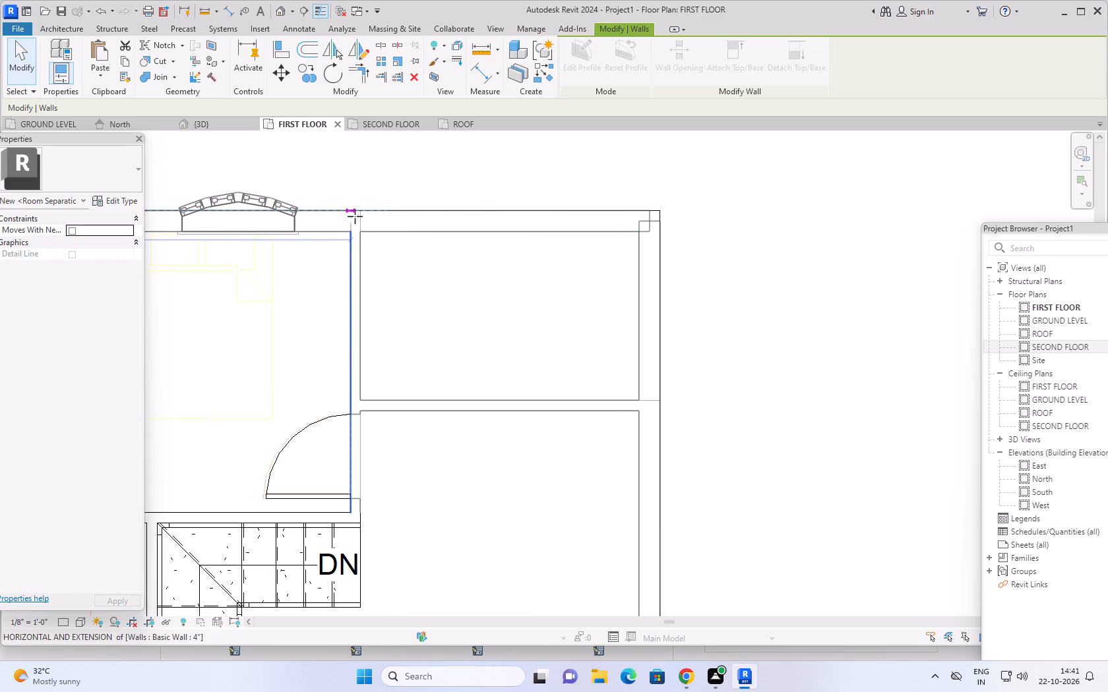
{"action": "left_click_drag", "start_coordinate": [355, 216], "coordinate": [362, 216]}
Pull the north end of the first floor's east 9" exterior wall back to the partition between sit-out and living hall.
{"action": "middle_click_drag", "start_coordinate": [738, 308], "coordinate": [705, 252]}
{"action": "left_click", "coordinate": [619, 233]}
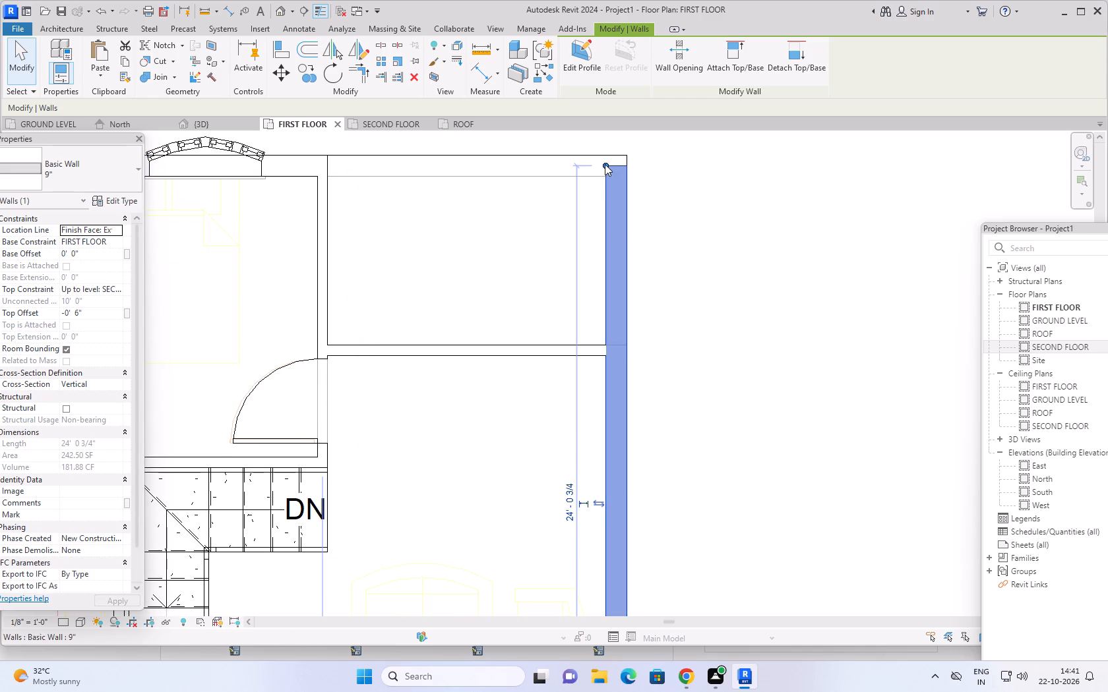
{"action": "left_click_drag", "start_coordinate": [605, 164], "coordinate": [613, 326]}
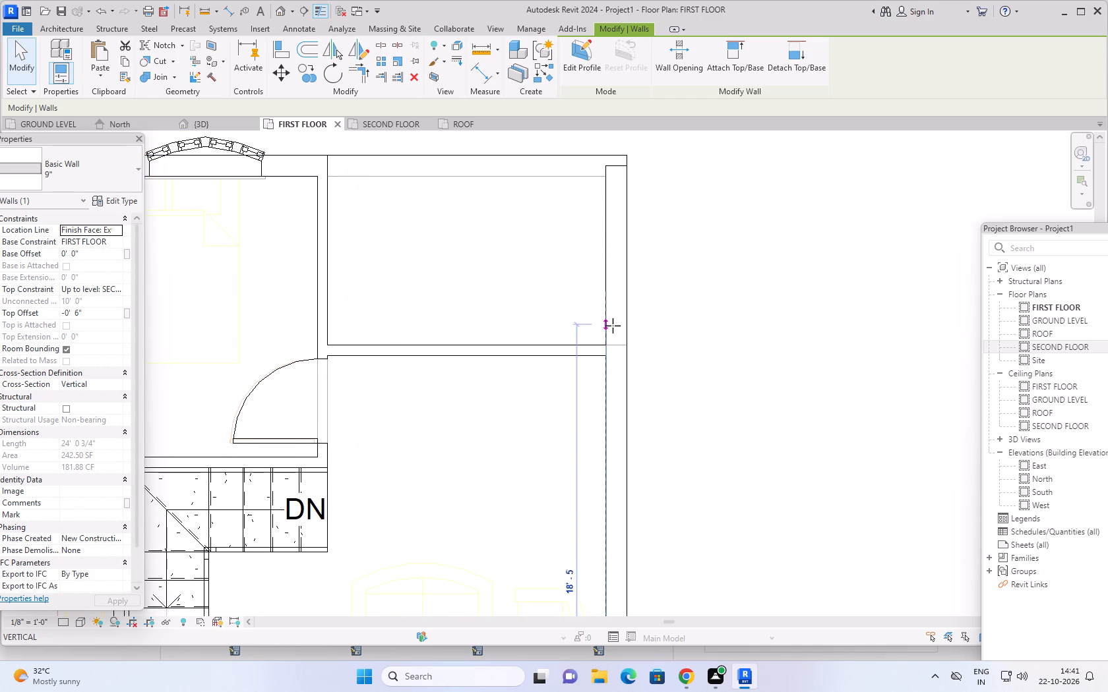
{"action": "left_click_drag", "start_coordinate": [613, 326], "coordinate": [604, 342]}
{"action": "key", "text": "Escape"}
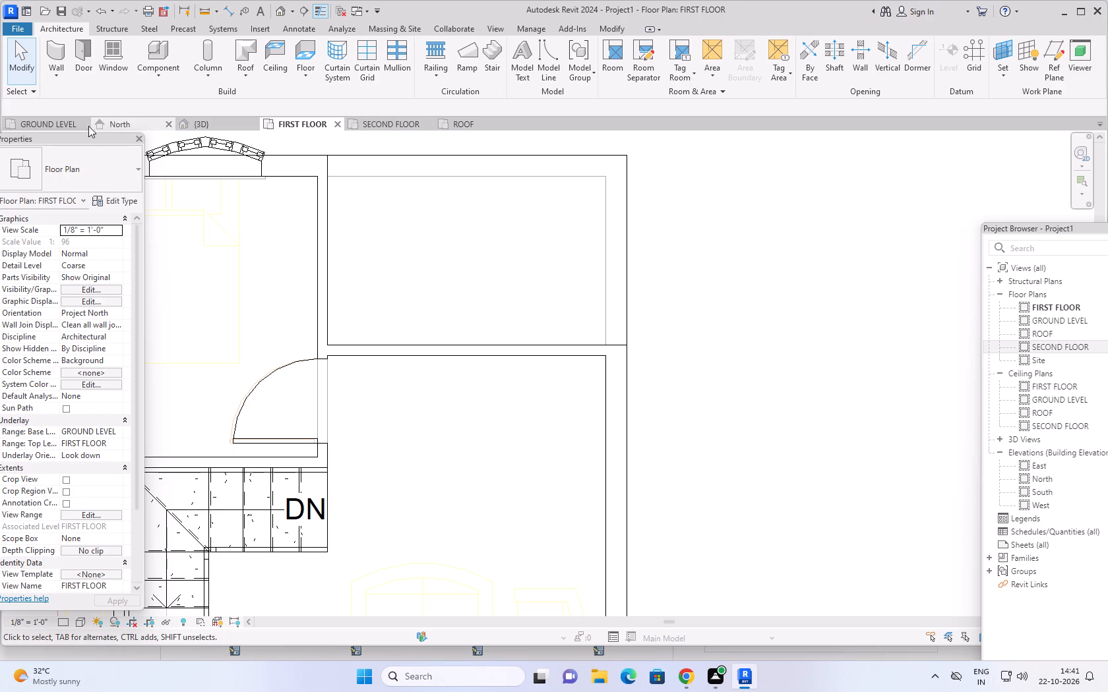
Copy the two 2' high SIT OUT walls from the GROUND LEVEL plan and paste them aligned to the SECOND FLOOR level.
{"action": "left_click", "coordinate": [52, 123]}
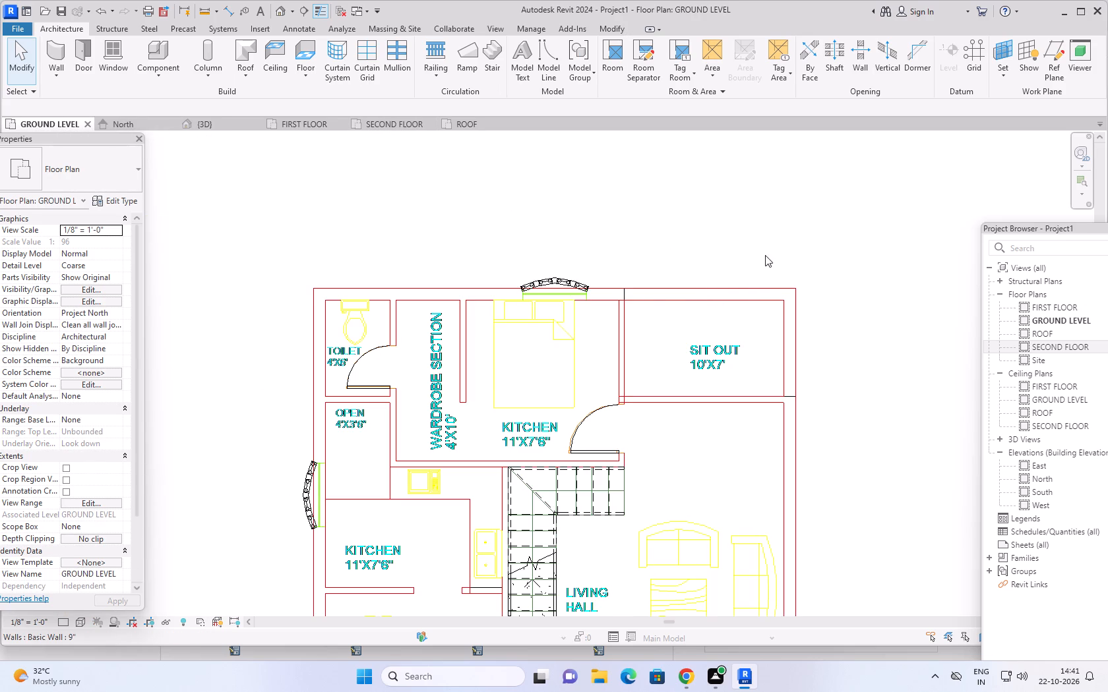
{"action": "left_click", "coordinate": [735, 295]}
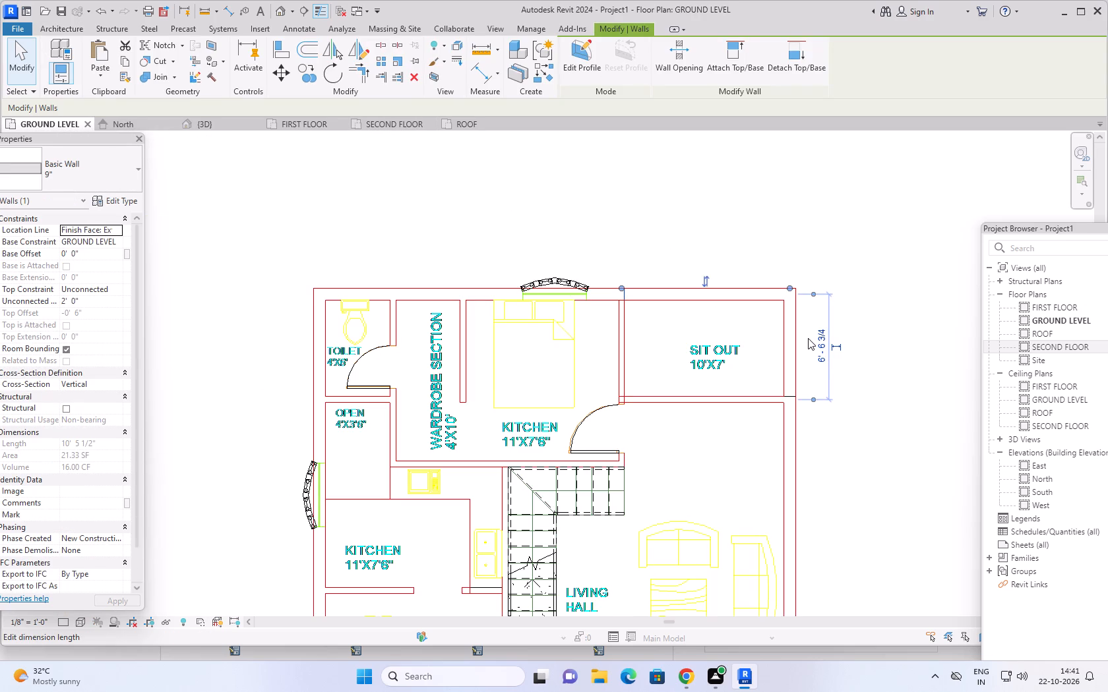
{"action": "left_click", "coordinate": [794, 339], "text": "ctrl"}
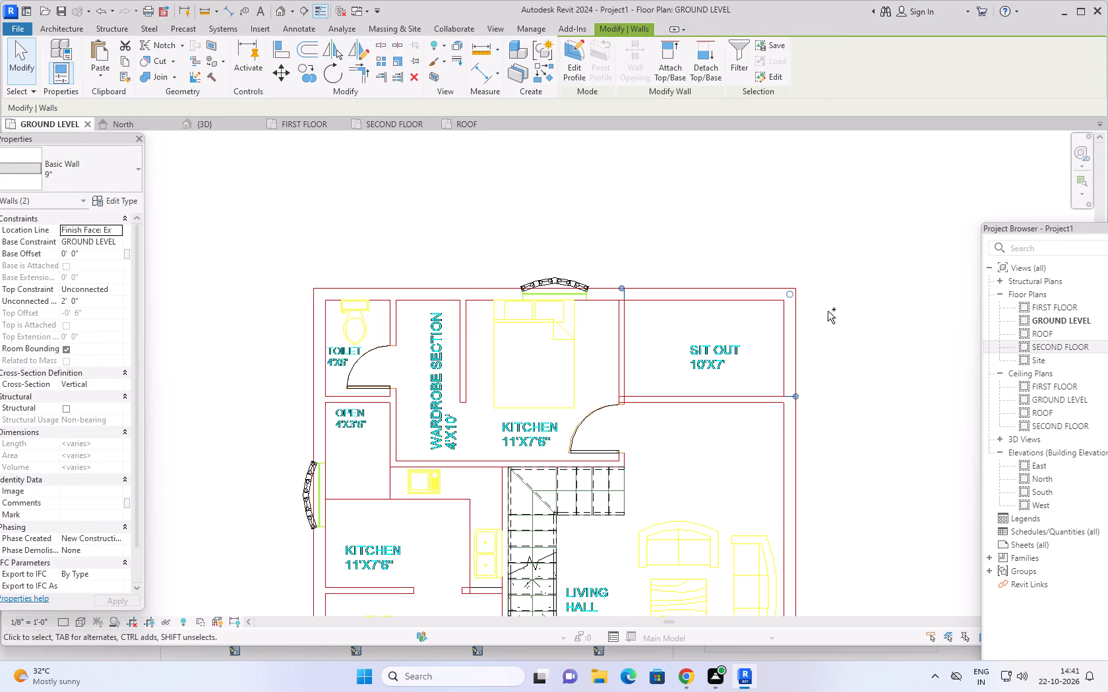
{"action": "left_click", "coordinate": [126, 65]}
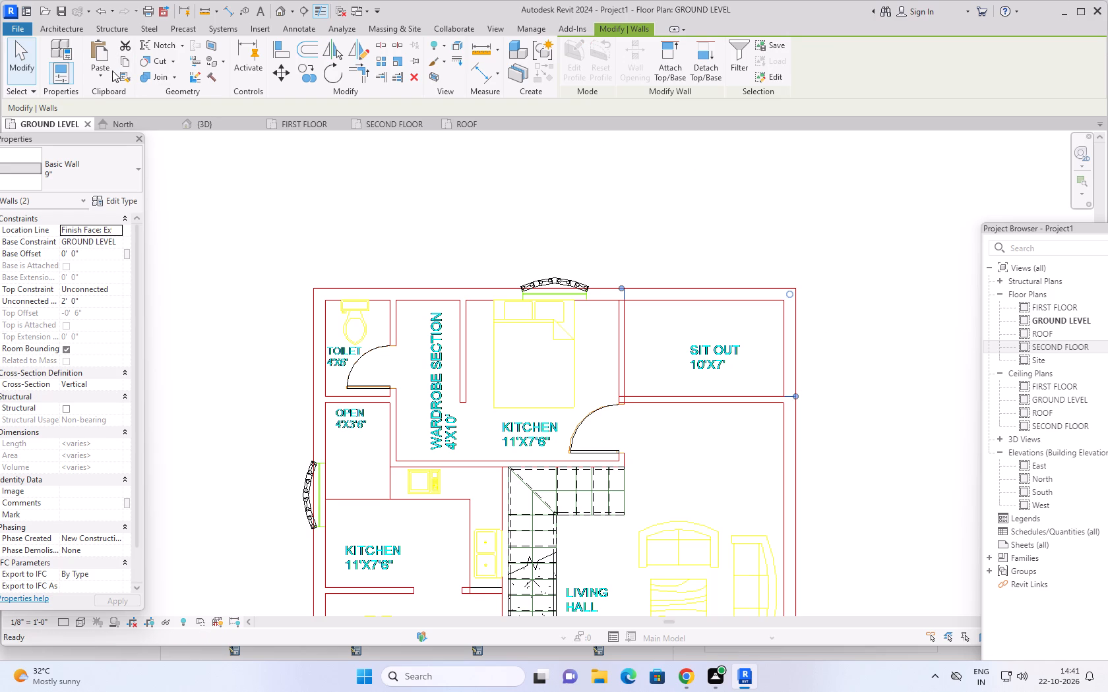
{"action": "left_click", "coordinate": [109, 77]}
{"action": "left_click", "coordinate": [138, 122]}
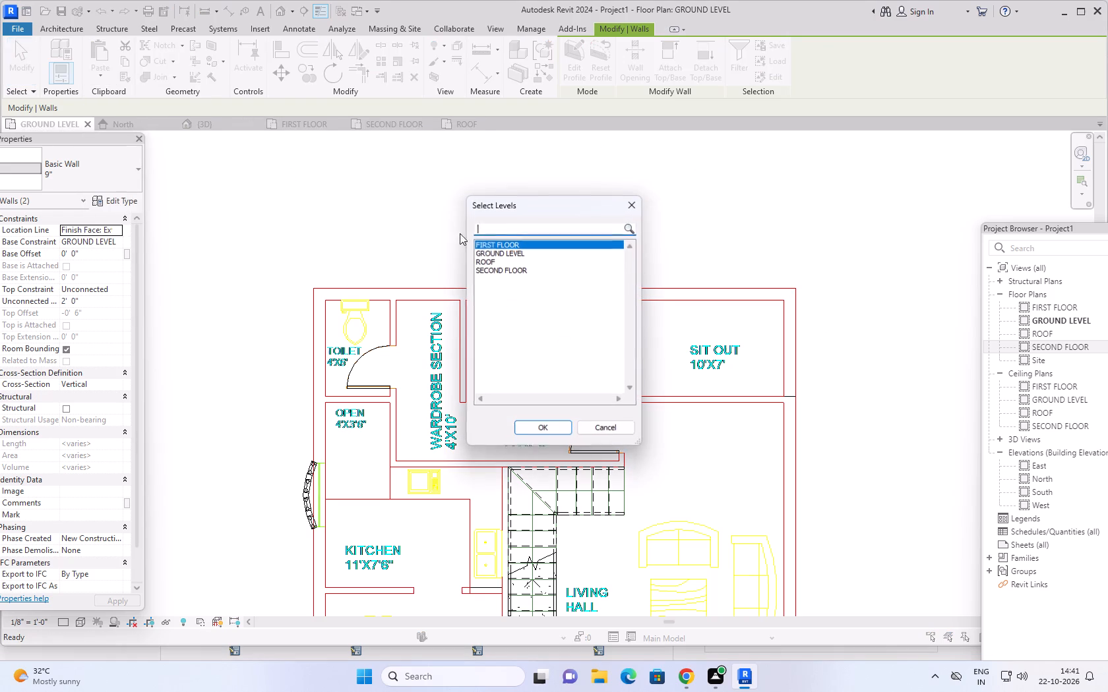
{"action": "left_click", "coordinate": [501, 270]}
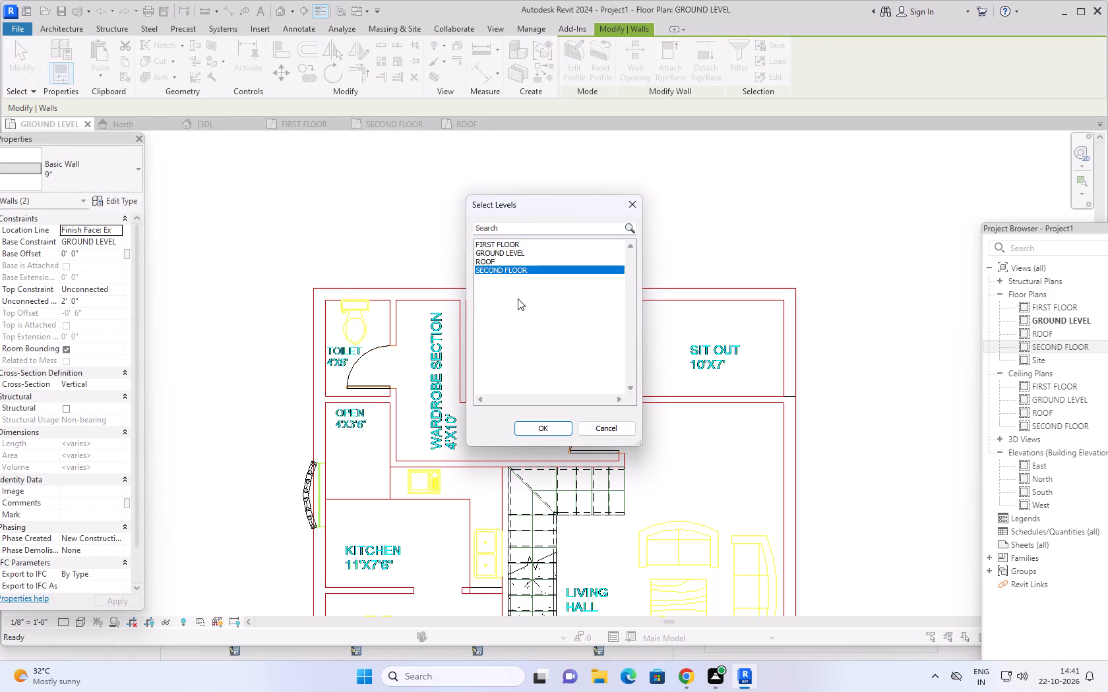
{"action": "left_click", "coordinate": [555, 425]}
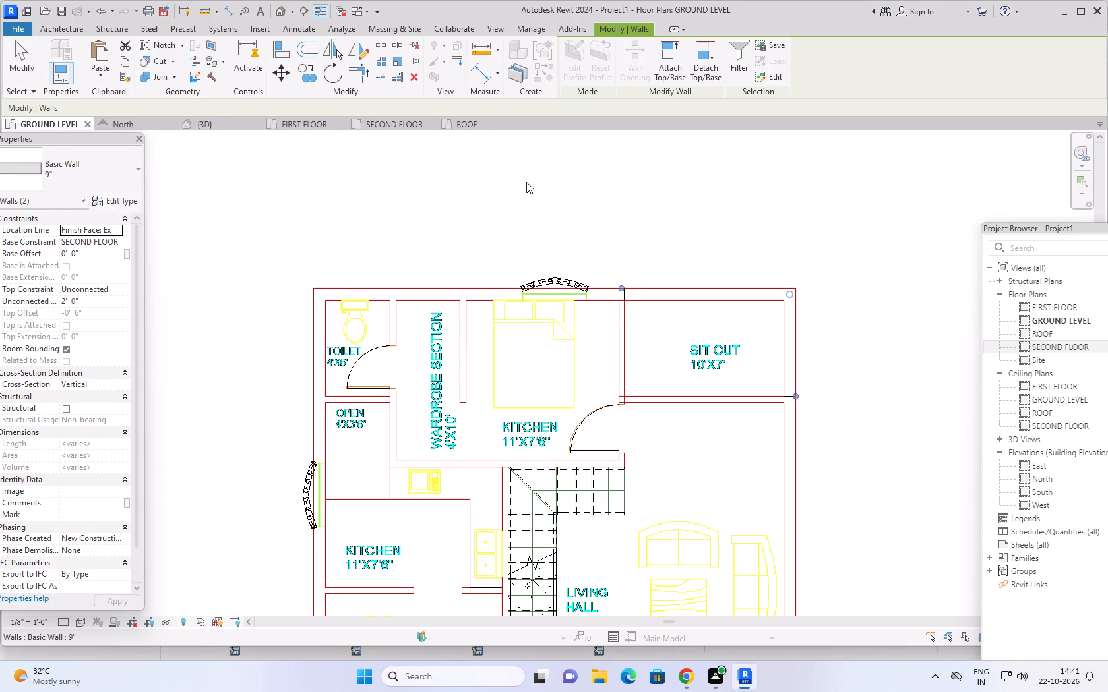
In the 3D view, copy the two low walls at roof-slab height and paste them aligned to the FIRST FLOOR level.
{"action": "left_click", "coordinate": [216, 121]}
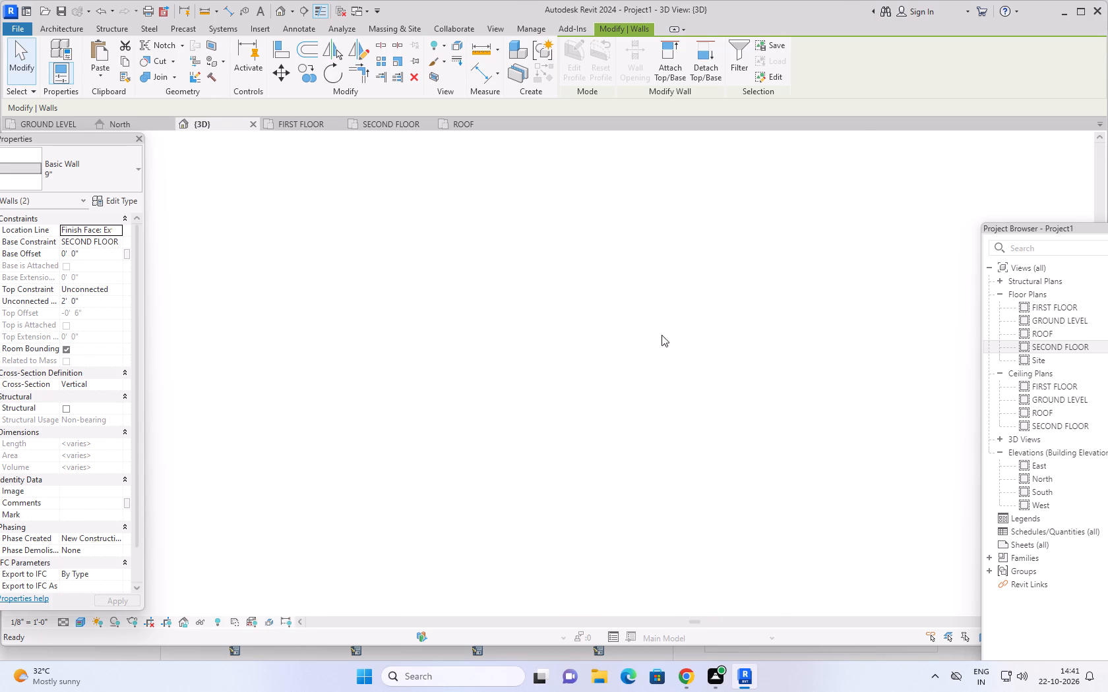
{"action": "scroll", "coordinate": [796, 425], "scroll_direction": "down", "scroll_amount": 2}
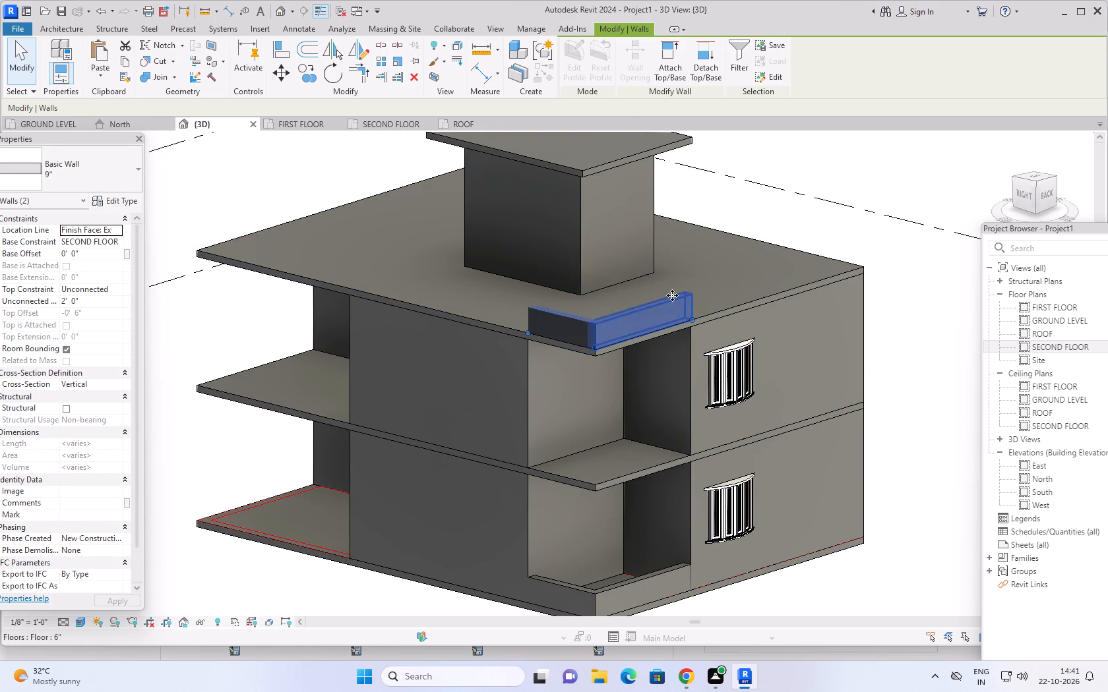
{"action": "left_click", "coordinate": [125, 63]}
{"action": "left_click", "coordinate": [105, 80]}
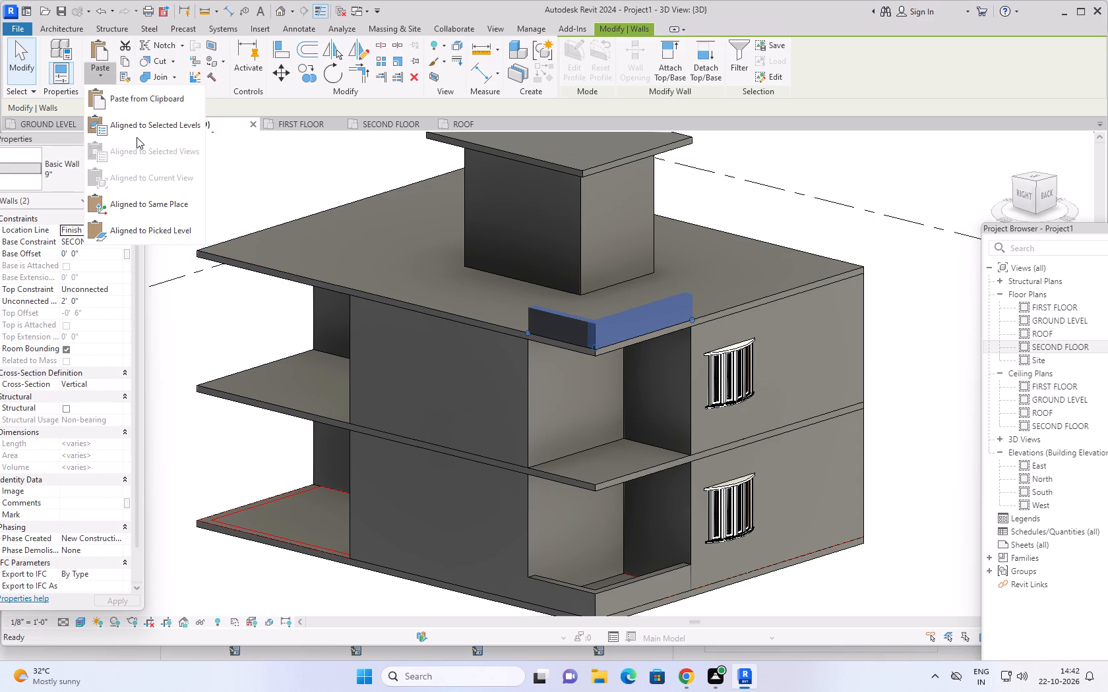
{"action": "left_click", "coordinate": [139, 125]}
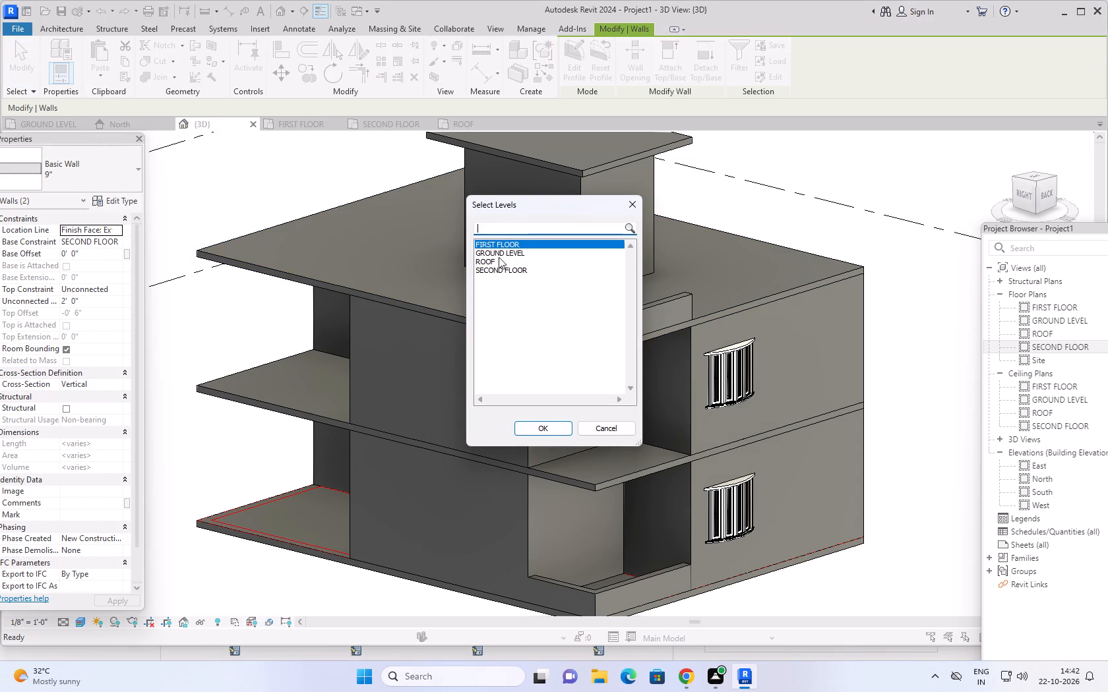
{"action": "left_click", "coordinate": [555, 430]}
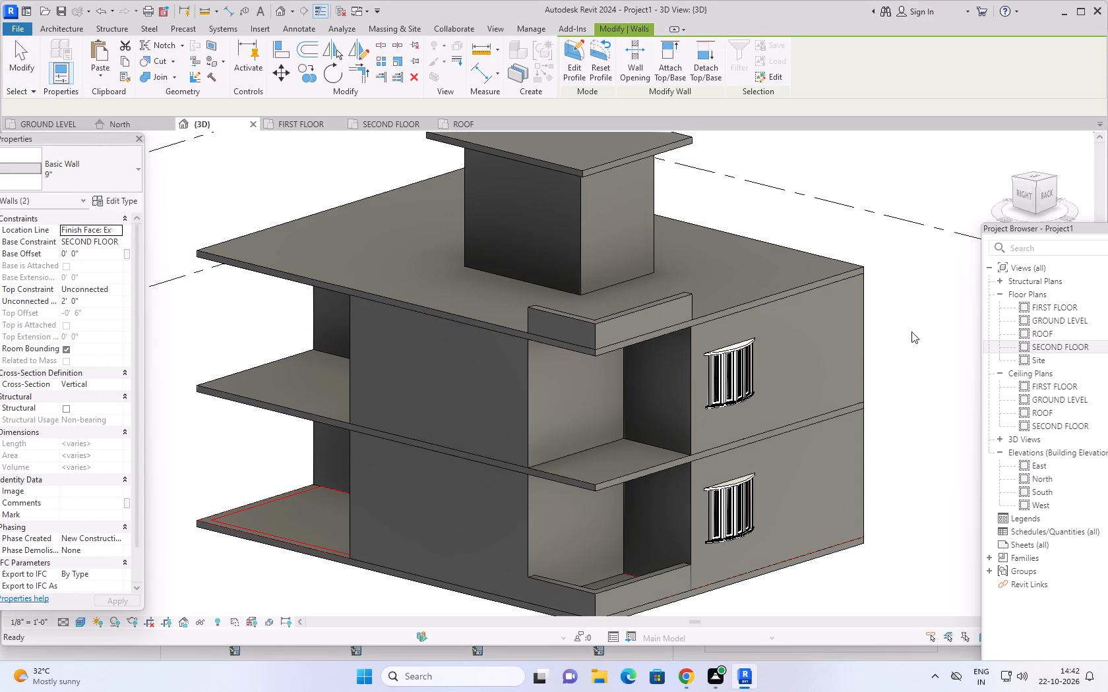
{"action": "key", "text": "Escape"}
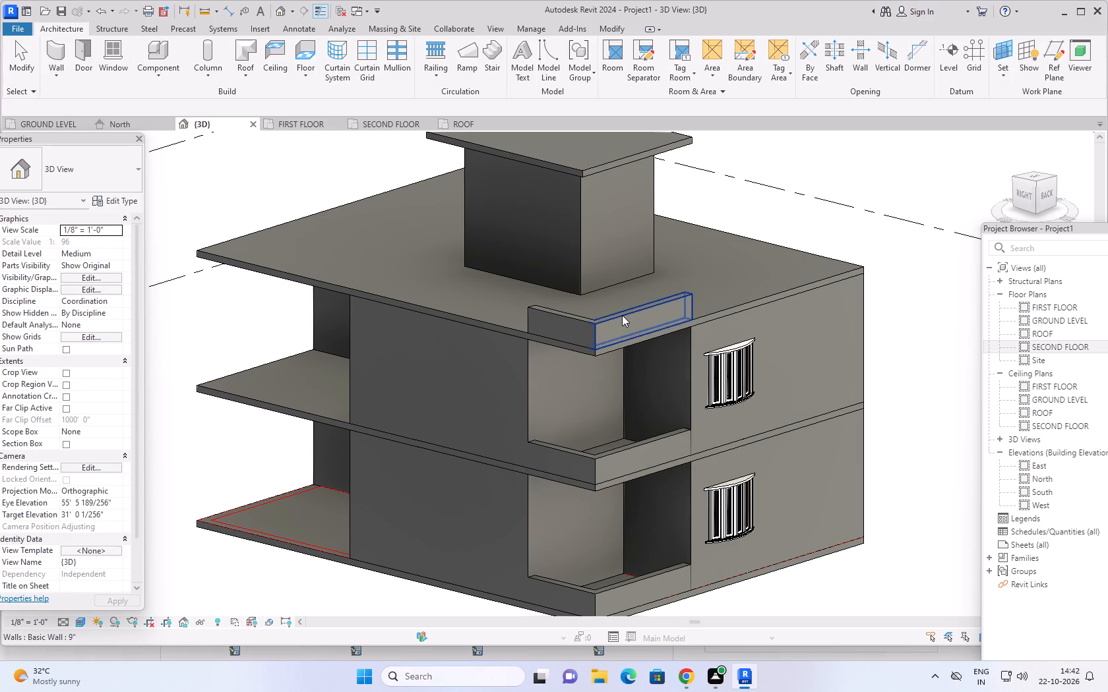
{"action": "key", "text": "Escape"}
Delete the two 2' high walls based on SECOND FLOOR above the sit-out.
{"action": "left_click", "coordinate": [622, 315]}
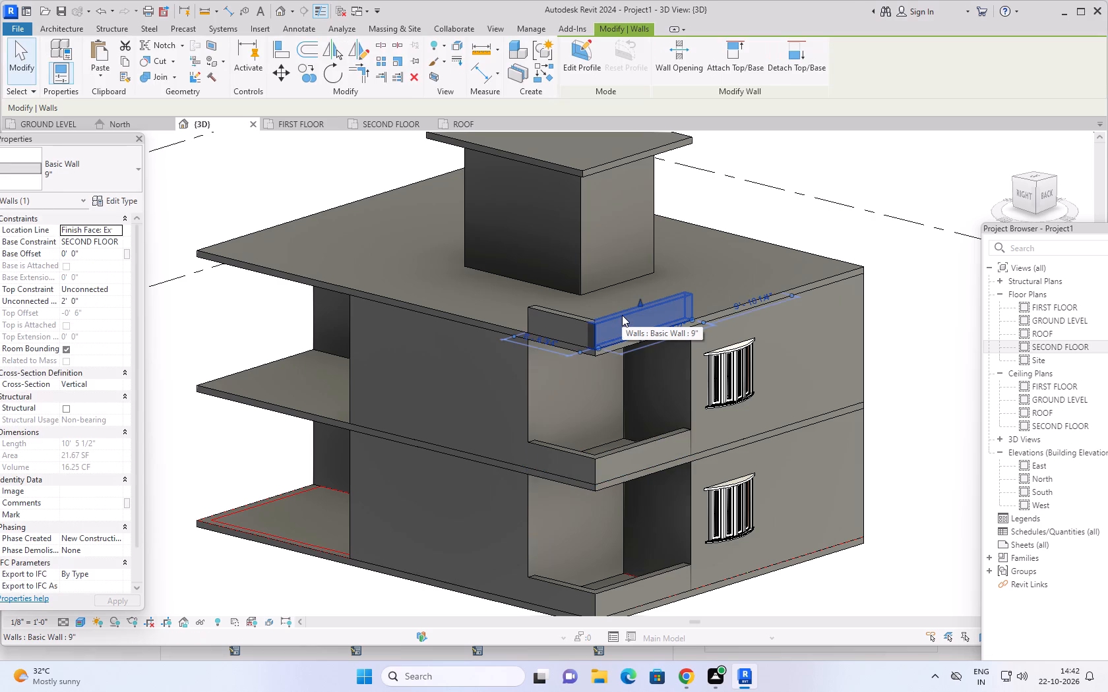
{"action": "left_click", "coordinate": [568, 320], "text": "ctrl"}
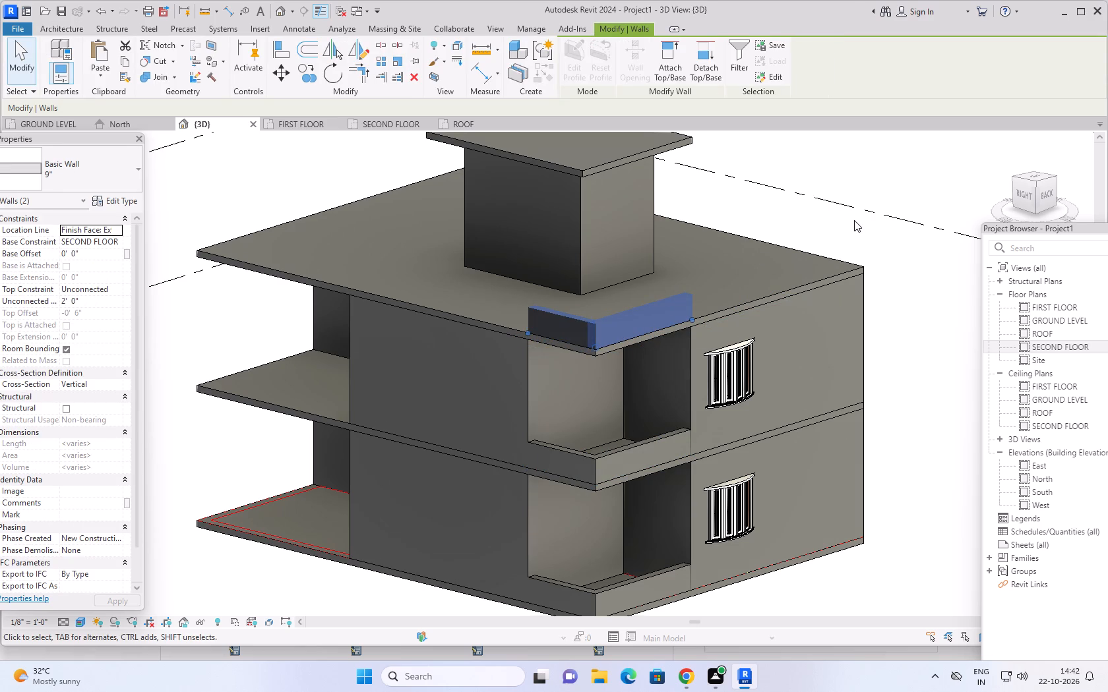
{"action": "key", "text": "Delete"}
Examine the low sit-out walls and the open front corner of the house in 3D from the back, right and front sides.
{"action": "scroll", "coordinate": [854, 220], "scroll_direction": "down", "scroll_amount": 2}
{"action": "middle_click_drag", "start_coordinate": [882, 208], "coordinate": [826, 228]}
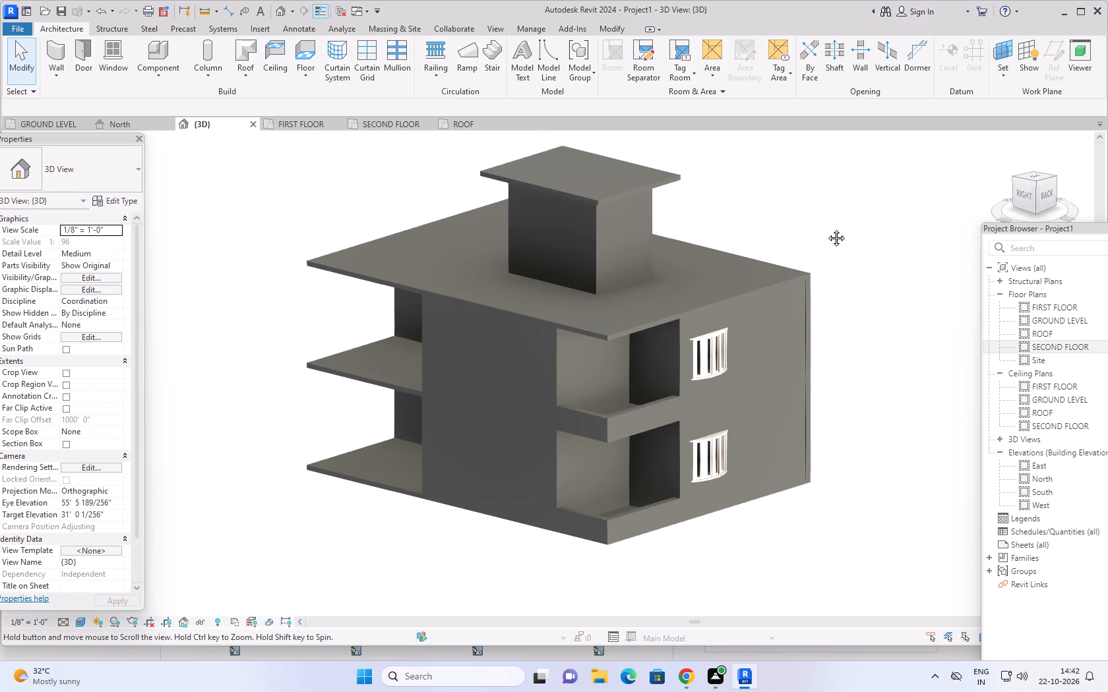
{"action": "middle_click_drag", "start_coordinate": [826, 228], "coordinate": [825, 229]}
{"action": "middle_click_drag", "start_coordinate": [245, 348], "coordinate": [247, 353], "text": "shift"}
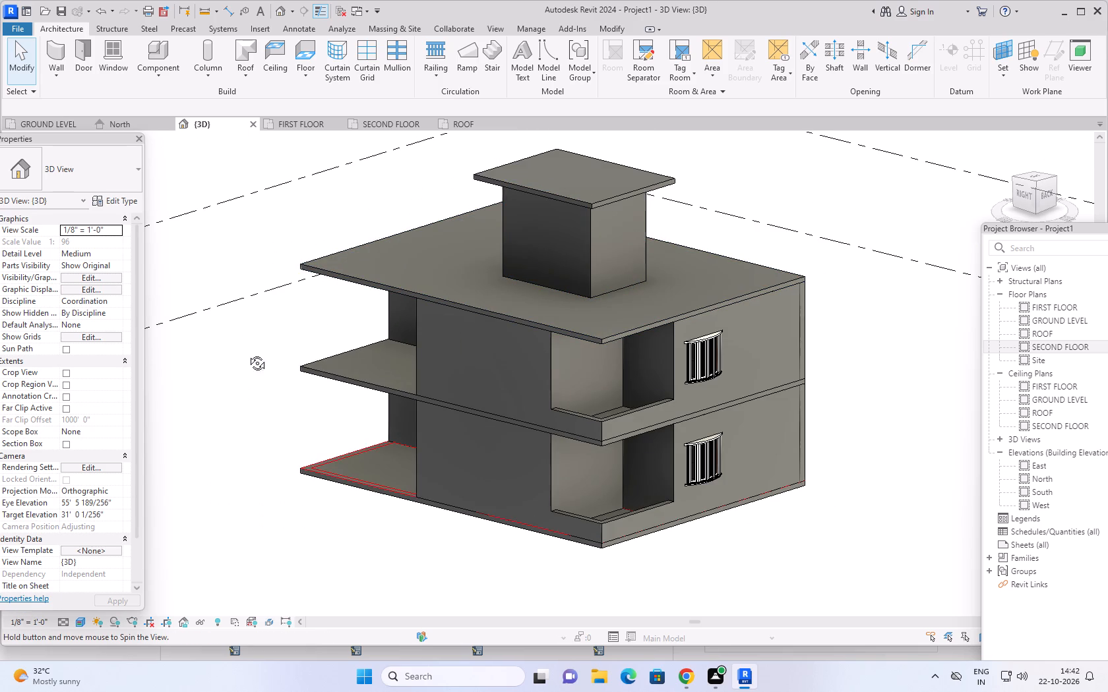
{"action": "middle_click_drag", "start_coordinate": [247, 353], "coordinate": [500, 422], "text": "shift"}
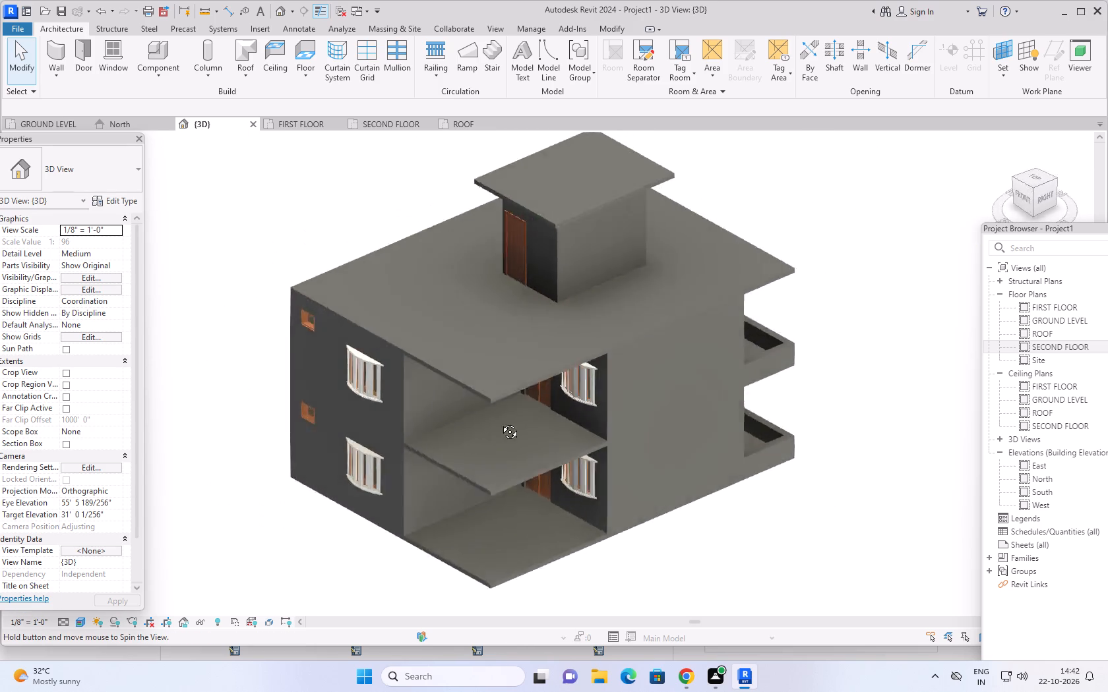
{"action": "middle_click_drag", "start_coordinate": [500, 422], "coordinate": [518, 417], "text": "shift"}
{"action": "middle_click_drag", "start_coordinate": [844, 376], "coordinate": [834, 339]}
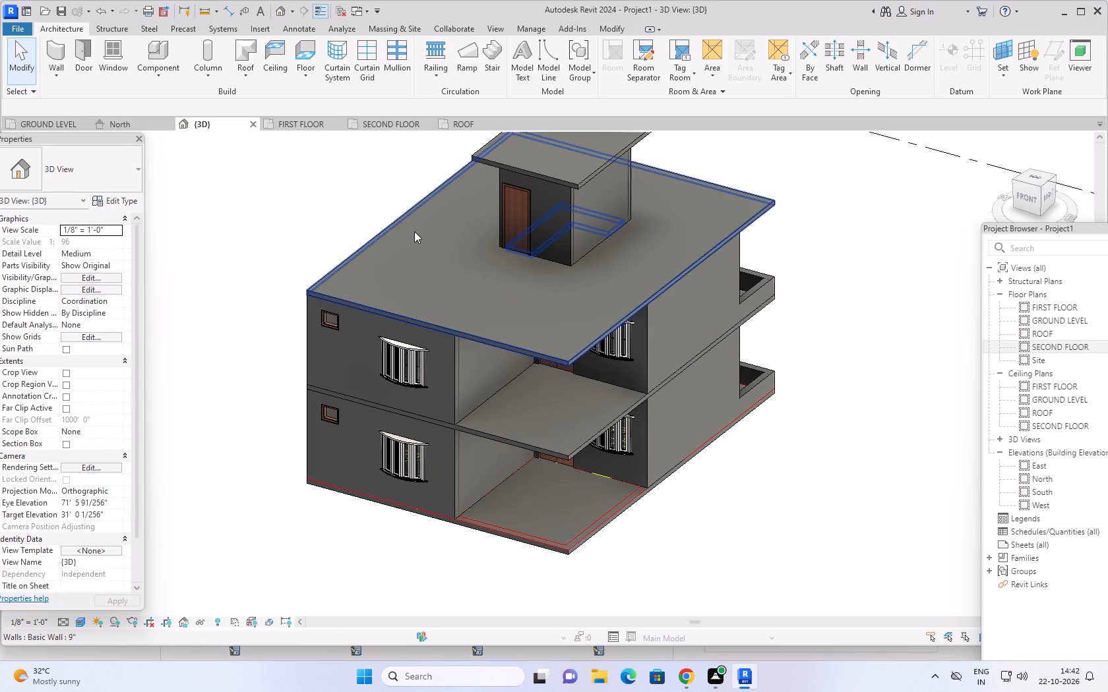
Open the FIRST FLOOR plan and bring the whole floor layout into view.
{"action": "left_click", "coordinate": [280, 122]}
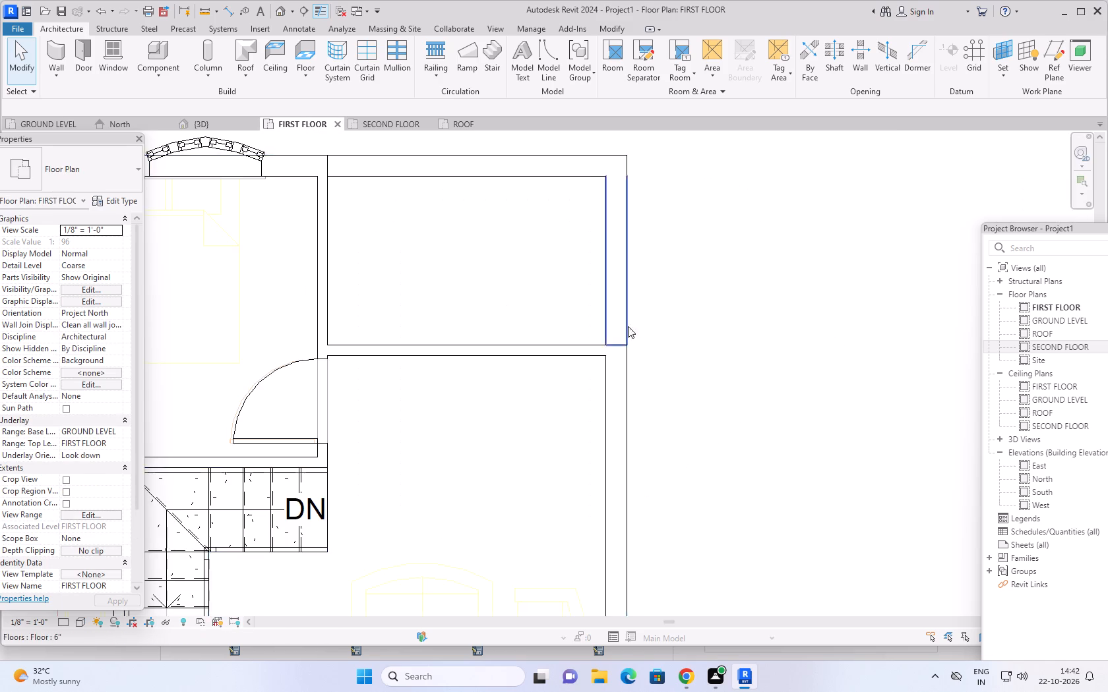
{"action": "scroll", "coordinate": [655, 332], "scroll_direction": "down", "scroll_amount": 12}
{"action": "middle_click_drag", "start_coordinate": [710, 376], "coordinate": [611, 346]}
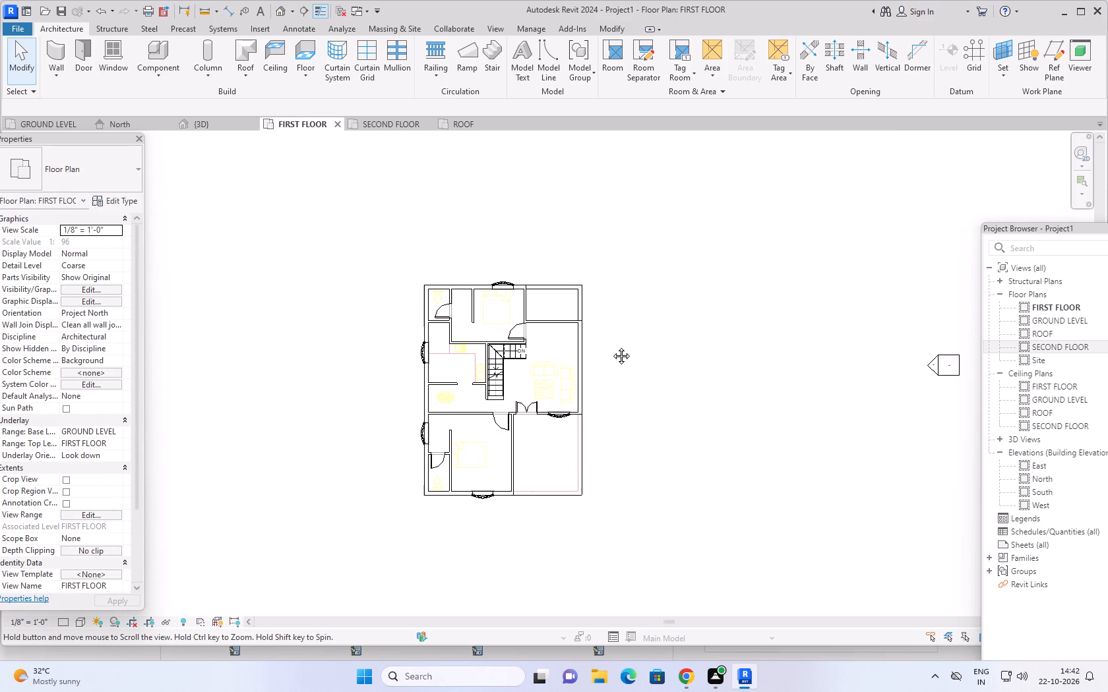
{"action": "middle_click_drag", "start_coordinate": [611, 346], "coordinate": [598, 357]}
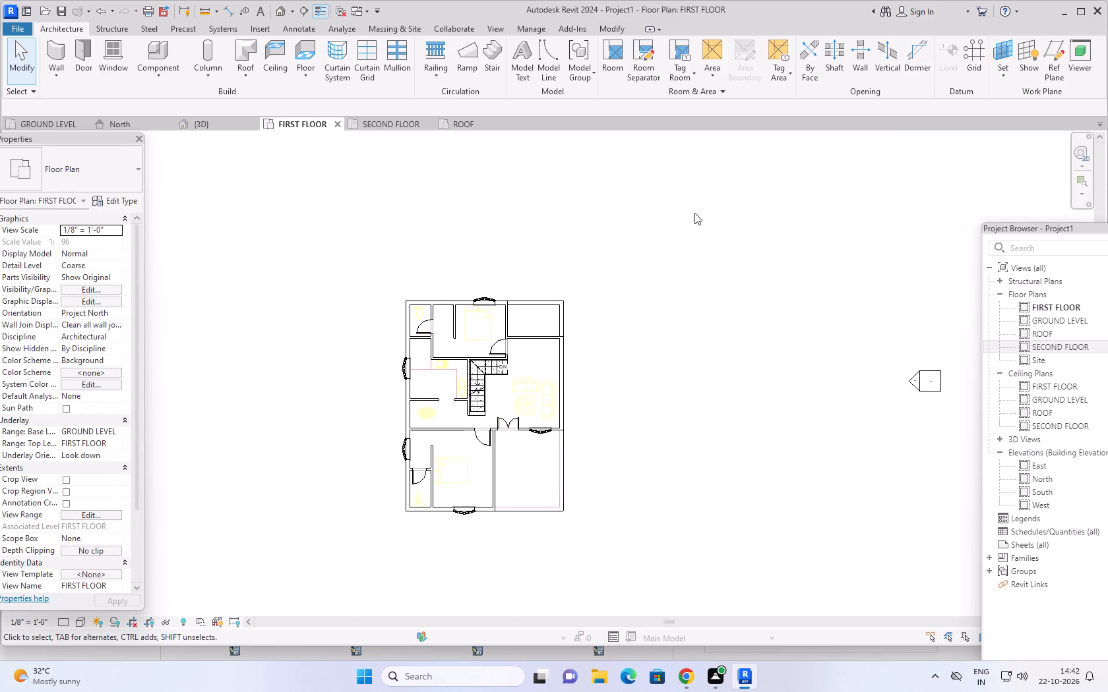
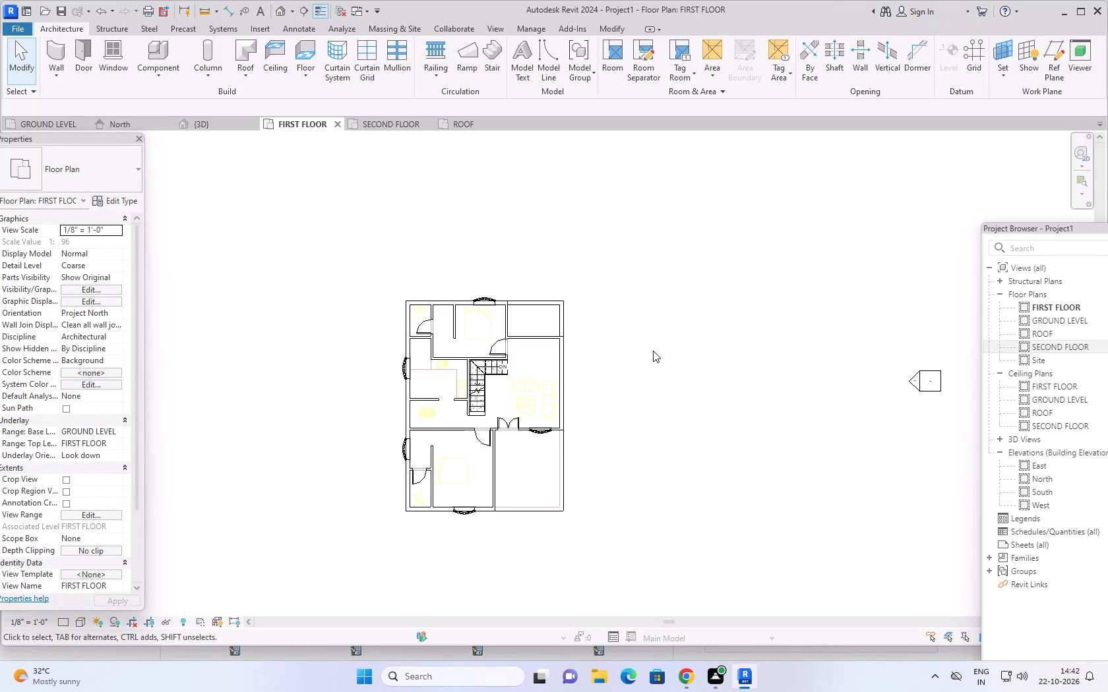
On the FIRST FLOOR plan, draw two 6" Basic Walls, 2' high, along the side and front edges of the large front sit-out.
{"action": "middle_click_drag", "start_coordinate": [652, 345], "coordinate": [638, 287]}
{"action": "scroll", "coordinate": [582, 392], "scroll_direction": "up", "scroll_amount": 2}
{"action": "middle_click_drag", "start_coordinate": [578, 389], "coordinate": [557, 380]}
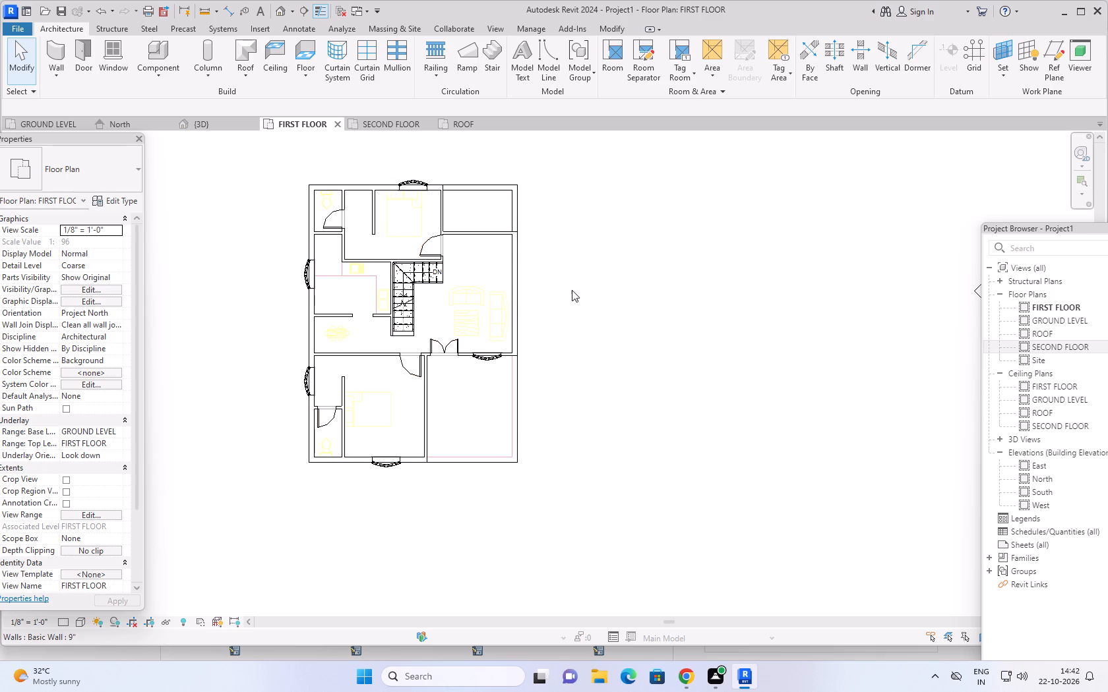
{"action": "middle_click_drag", "start_coordinate": [572, 292], "coordinate": [584, 277]}
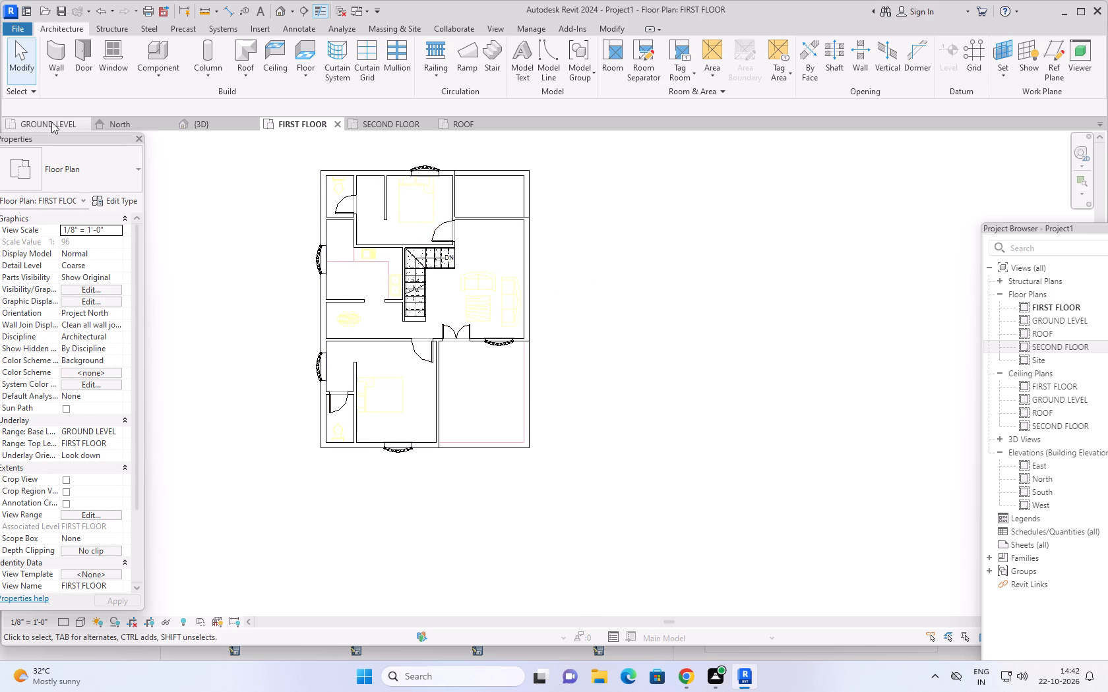
{"action": "left_click", "coordinate": [54, 49]}
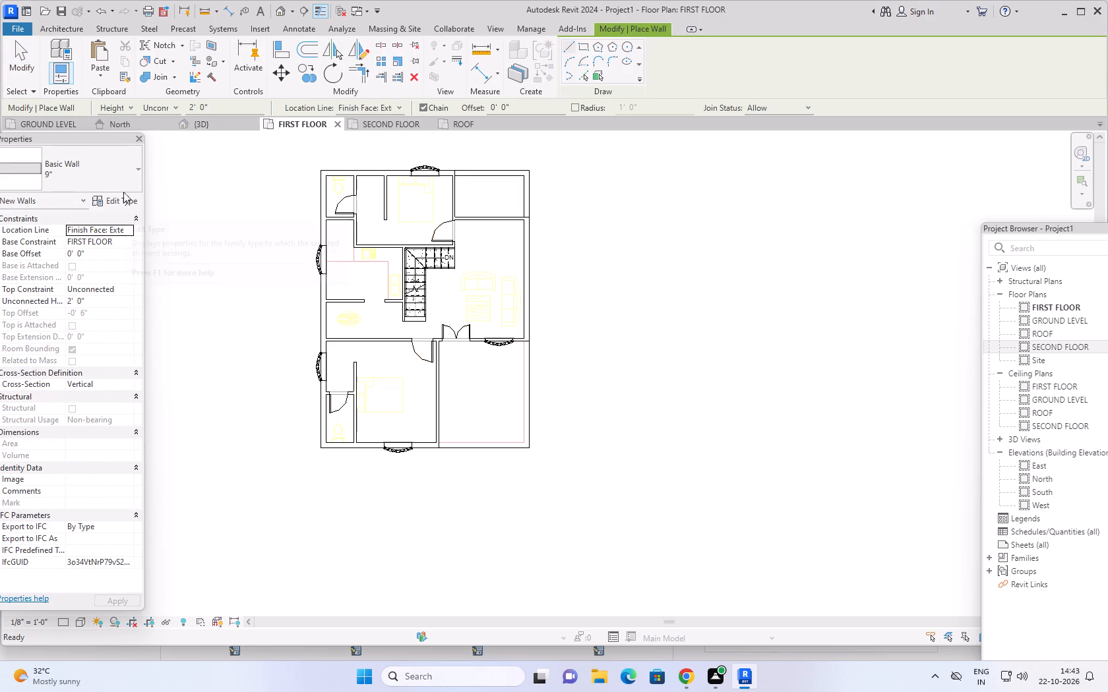
{"action": "left_click", "coordinate": [128, 170]}
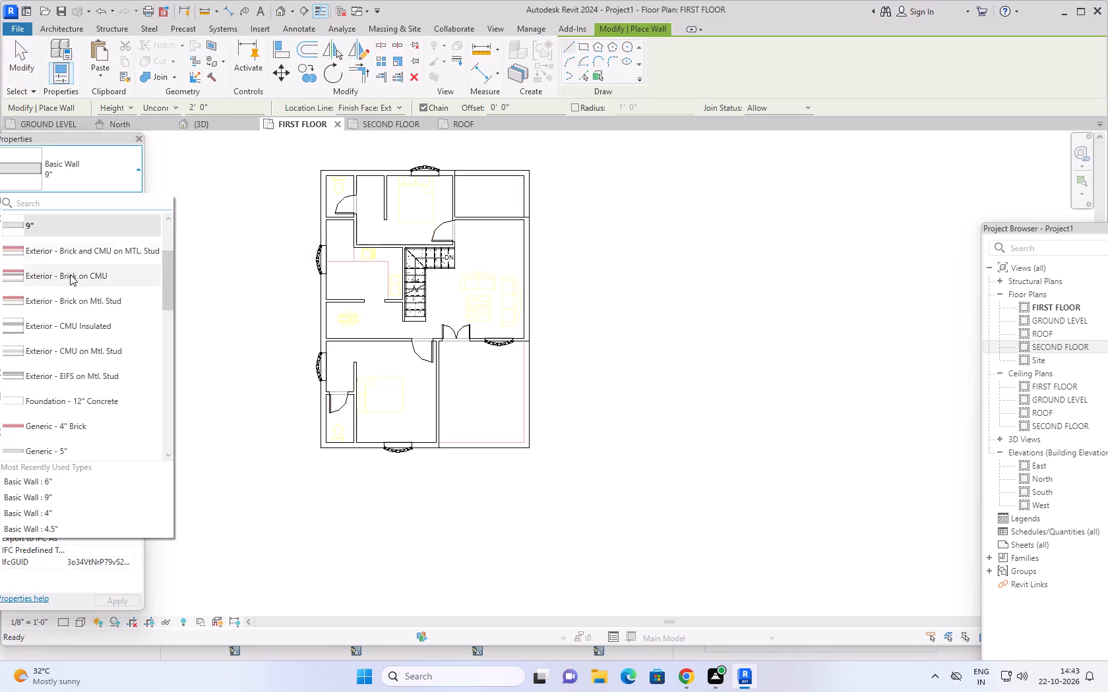
{"action": "scroll", "coordinate": [69, 281], "scroll_direction": "up", "scroll_amount": 4}
{"action": "left_click", "coordinate": [61, 292]}
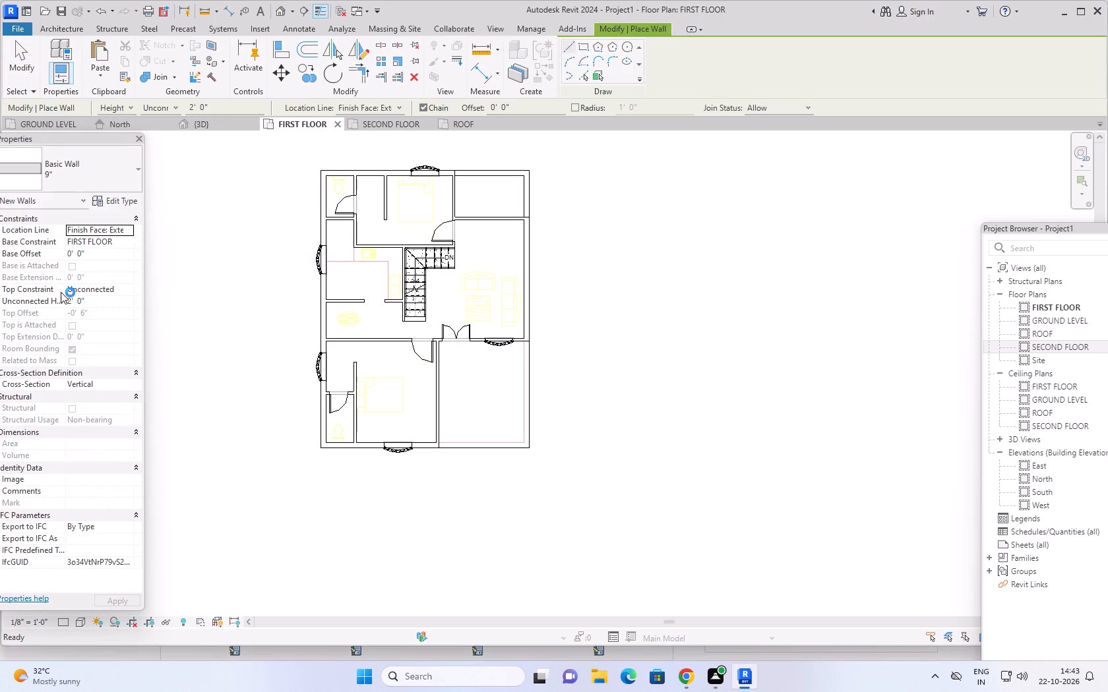
{"action": "scroll", "coordinate": [540, 356], "scroll_direction": "up", "scroll_amount": 12}
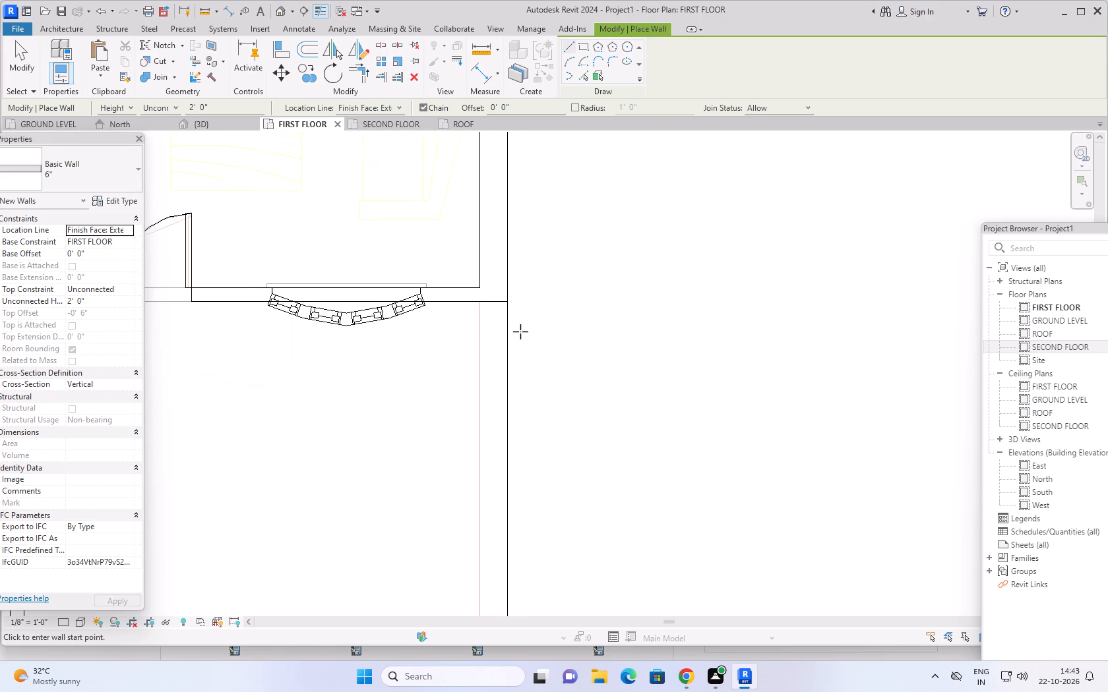
{"action": "left_click", "coordinate": [508, 304]}
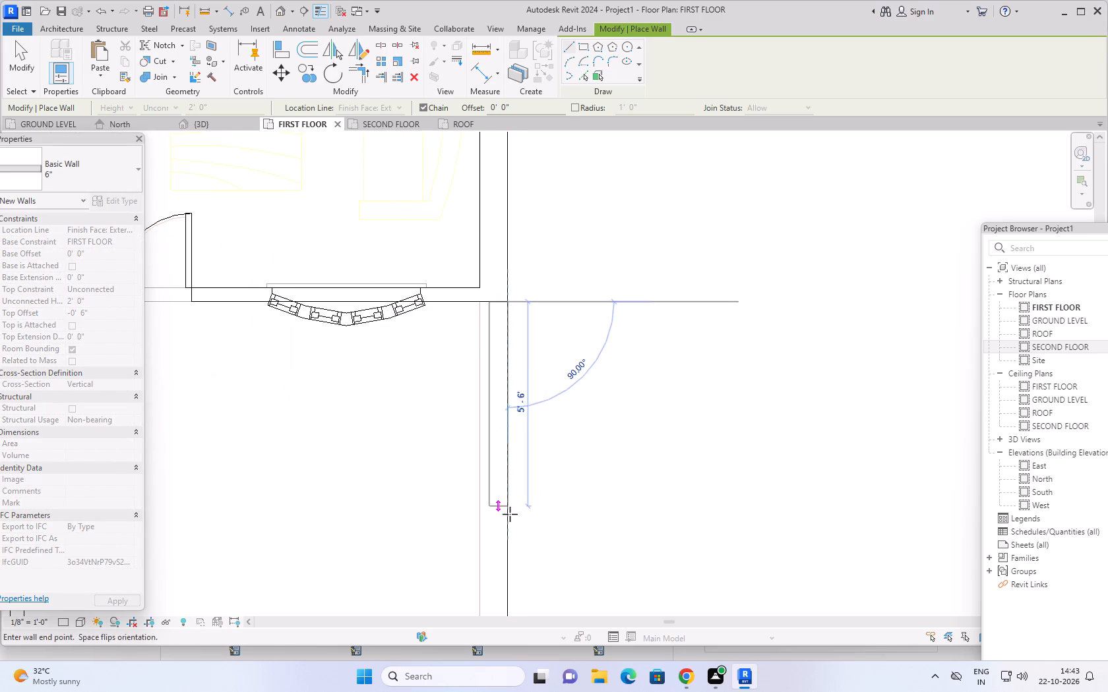
{"action": "scroll", "coordinate": [505, 530], "scroll_direction": "up", "scroll_amount": 1}
{"action": "scroll", "coordinate": [505, 531], "scroll_direction": "down", "scroll_amount": 4}
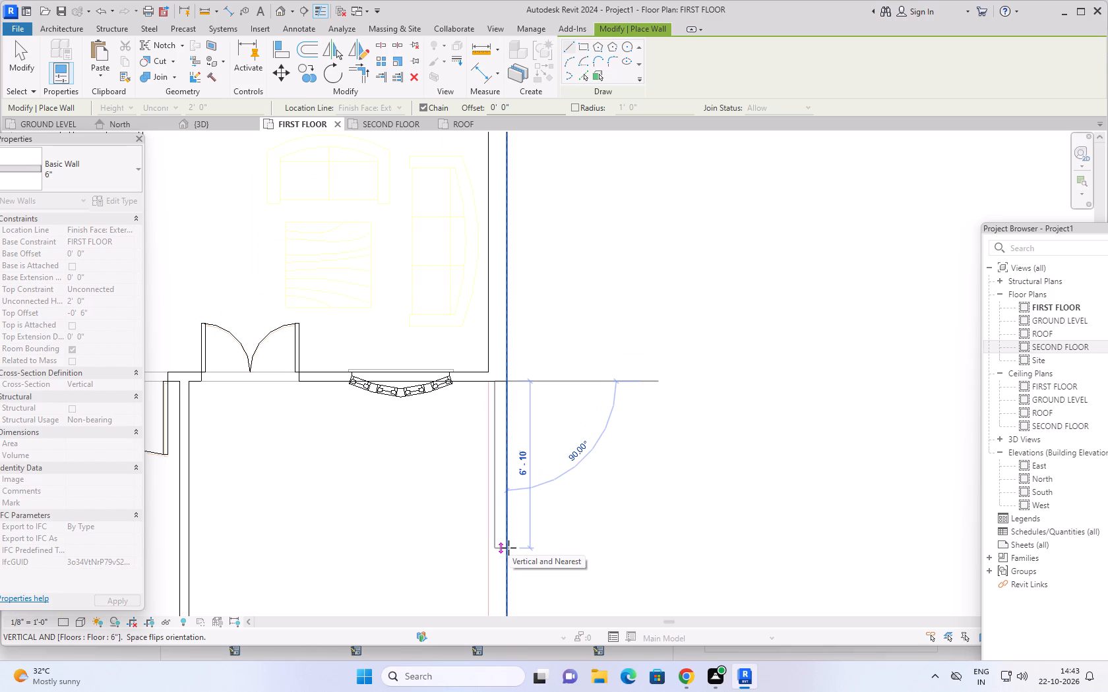
{"action": "middle_click_drag", "start_coordinate": [508, 548], "coordinate": [508, 282]}
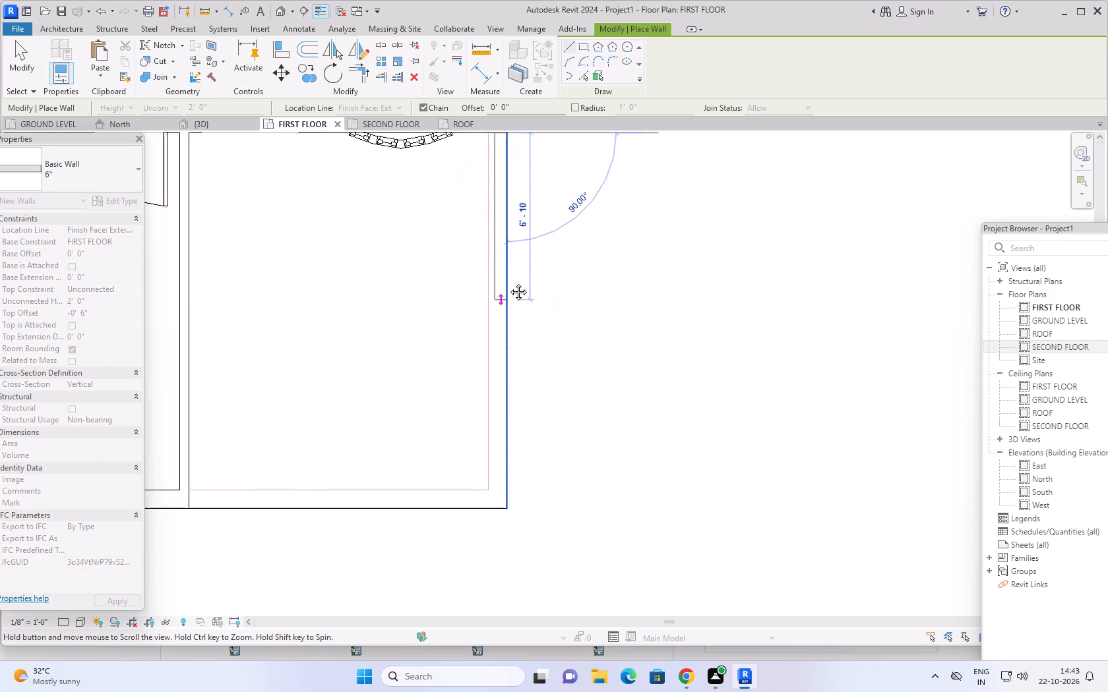
{"action": "middle_click_drag", "start_coordinate": [508, 282], "coordinate": [510, 264]}
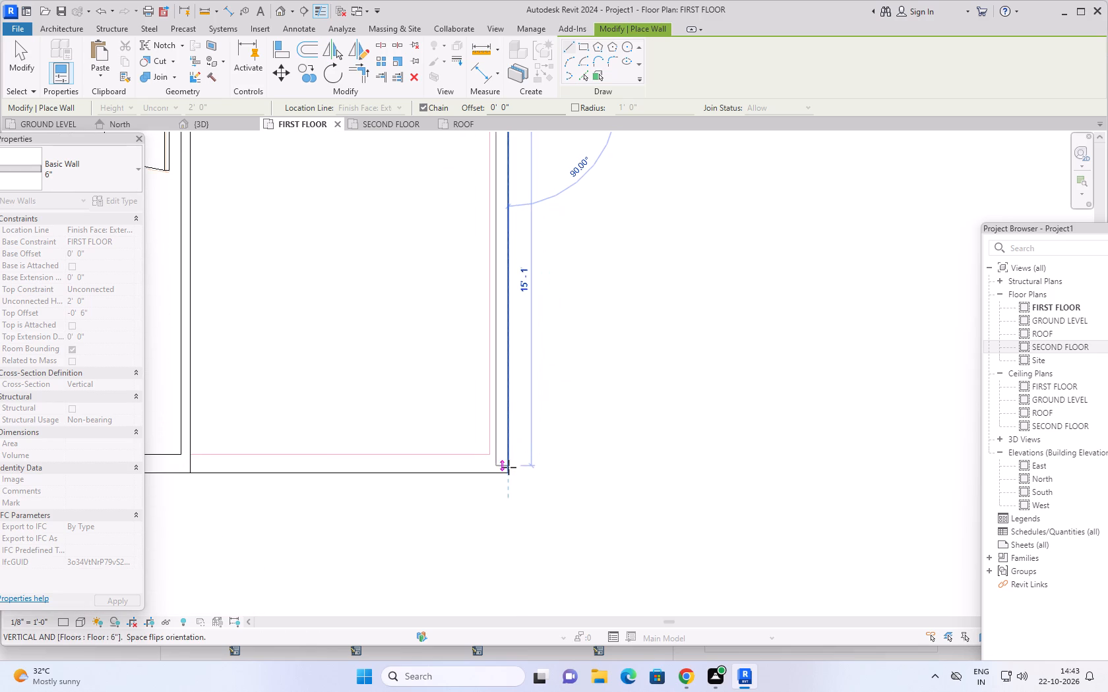
{"action": "left_click", "coordinate": [508, 473]}
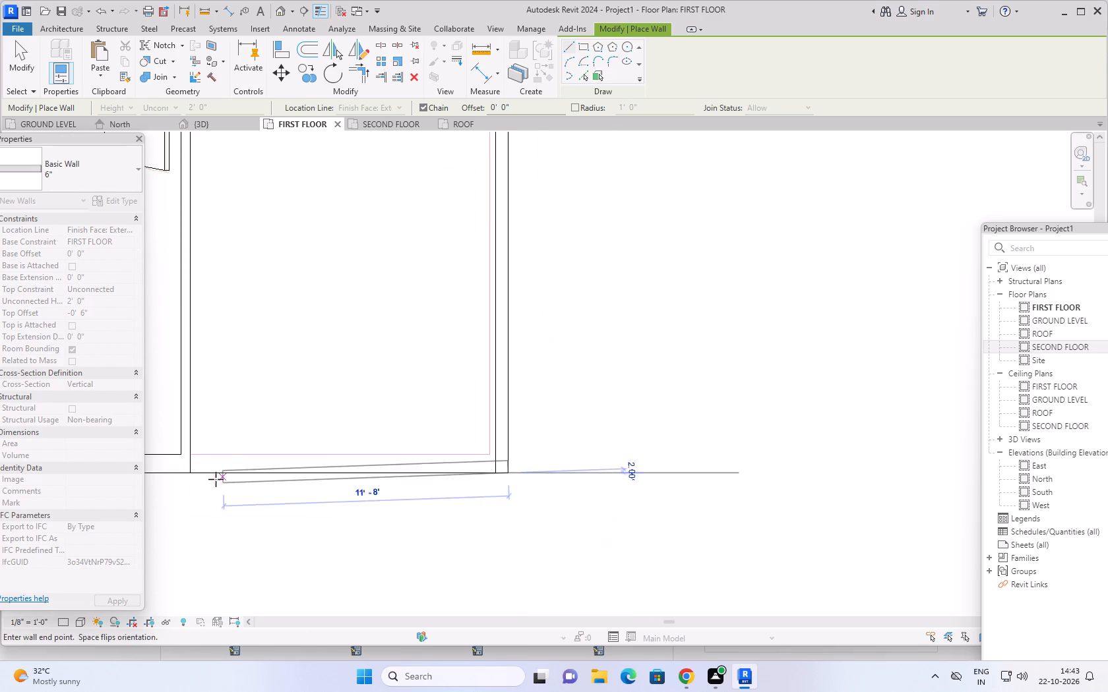
{"action": "left_click", "coordinate": [193, 476]}
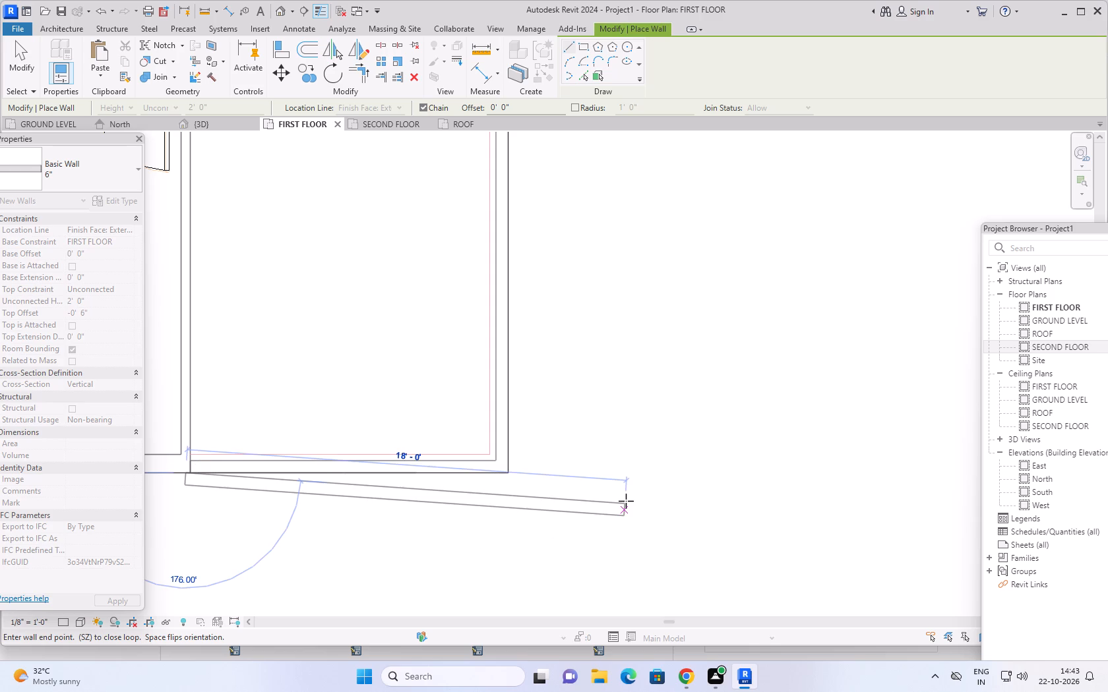
{"action": "key", "text": "Escape"}
{"action": "key", "text": "Escape"}
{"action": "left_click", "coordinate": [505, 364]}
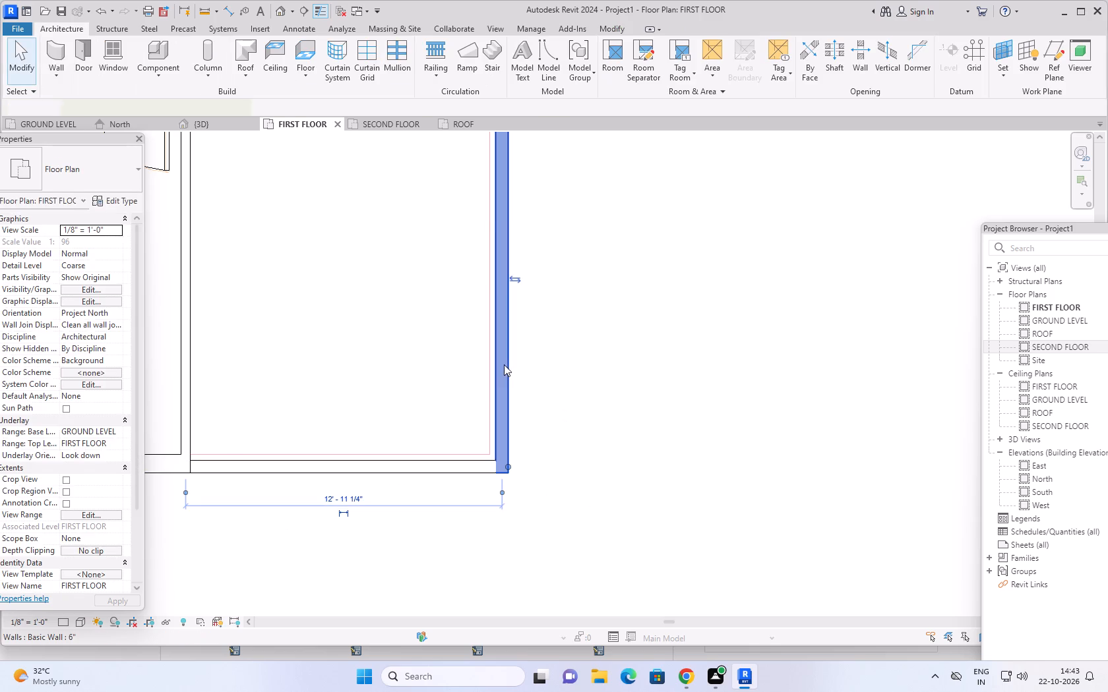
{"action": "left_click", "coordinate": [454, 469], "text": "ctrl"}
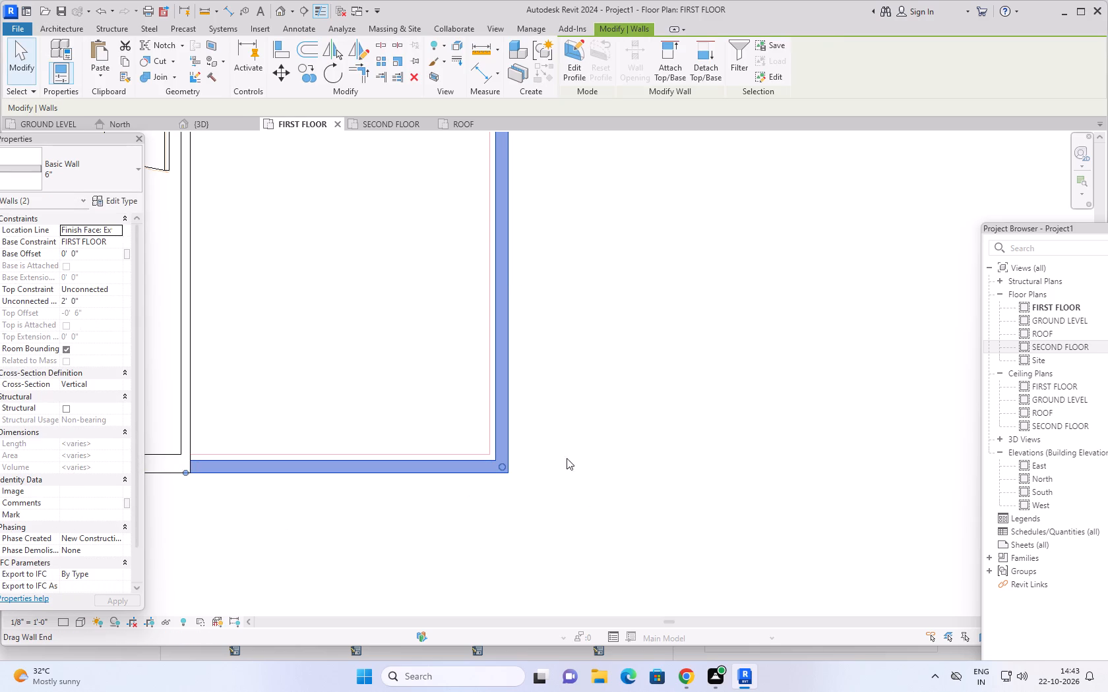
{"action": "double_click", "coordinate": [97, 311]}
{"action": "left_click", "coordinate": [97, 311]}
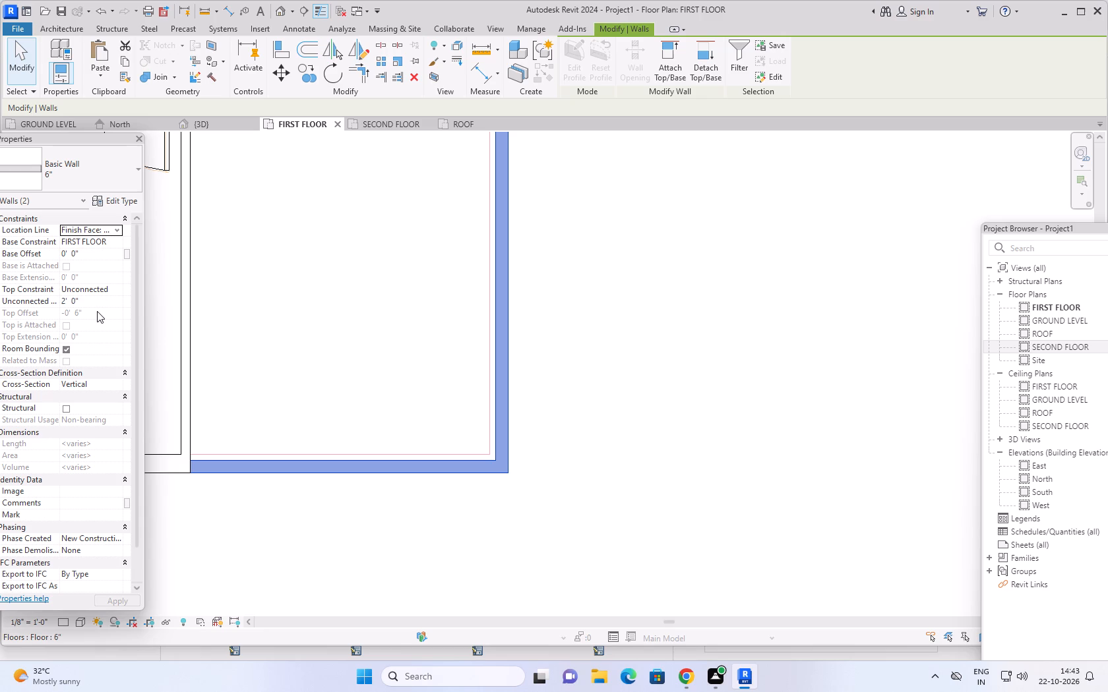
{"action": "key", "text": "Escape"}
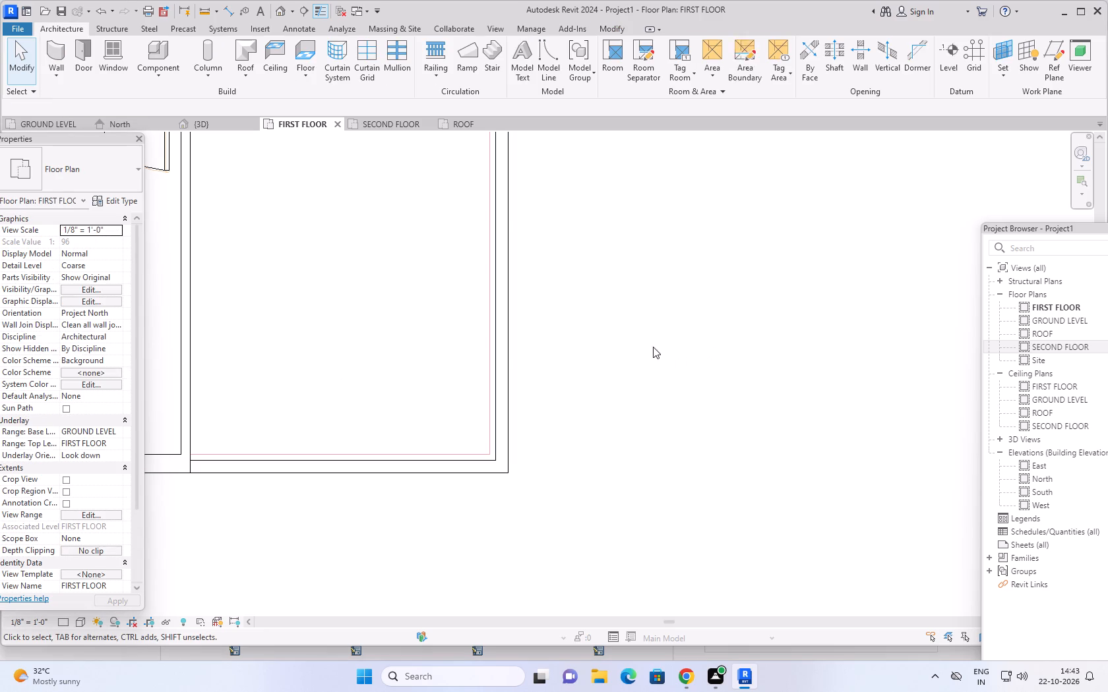
Examine the low walls around the sit-outs on both floors in the 3D view from the front, right and back sides.
{"action": "scroll", "coordinate": [612, 335], "scroll_direction": "down", "scroll_amount": 4}
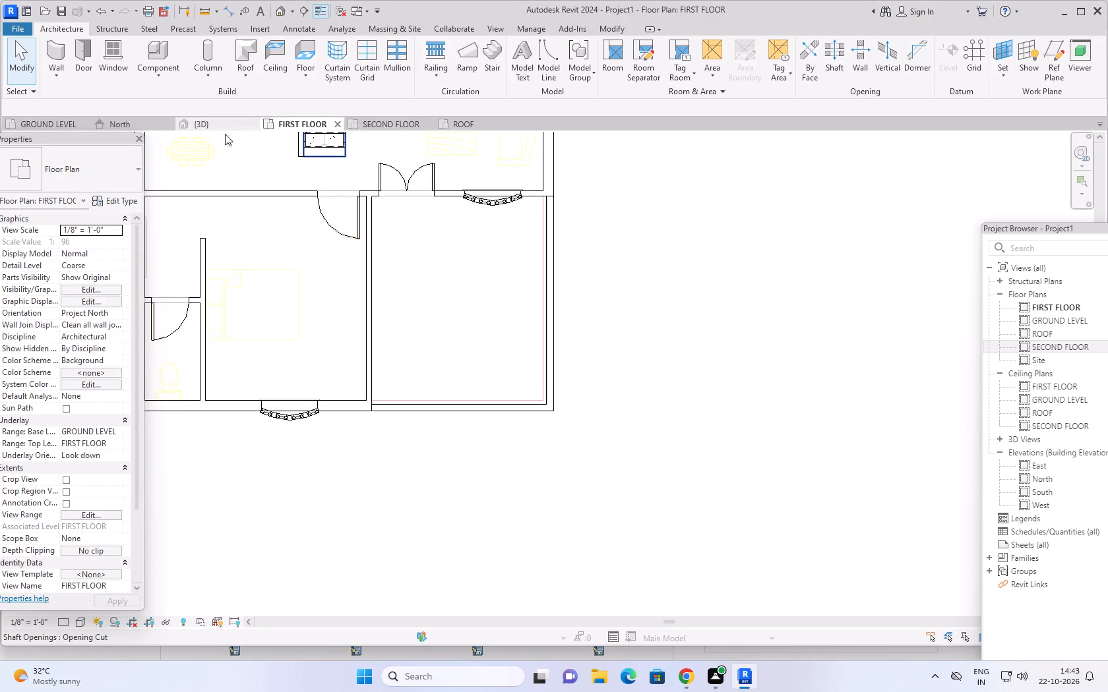
{"action": "left_click", "coordinate": [200, 123]}
{"action": "scroll", "coordinate": [563, 310], "scroll_direction": "down", "scroll_amount": 1}
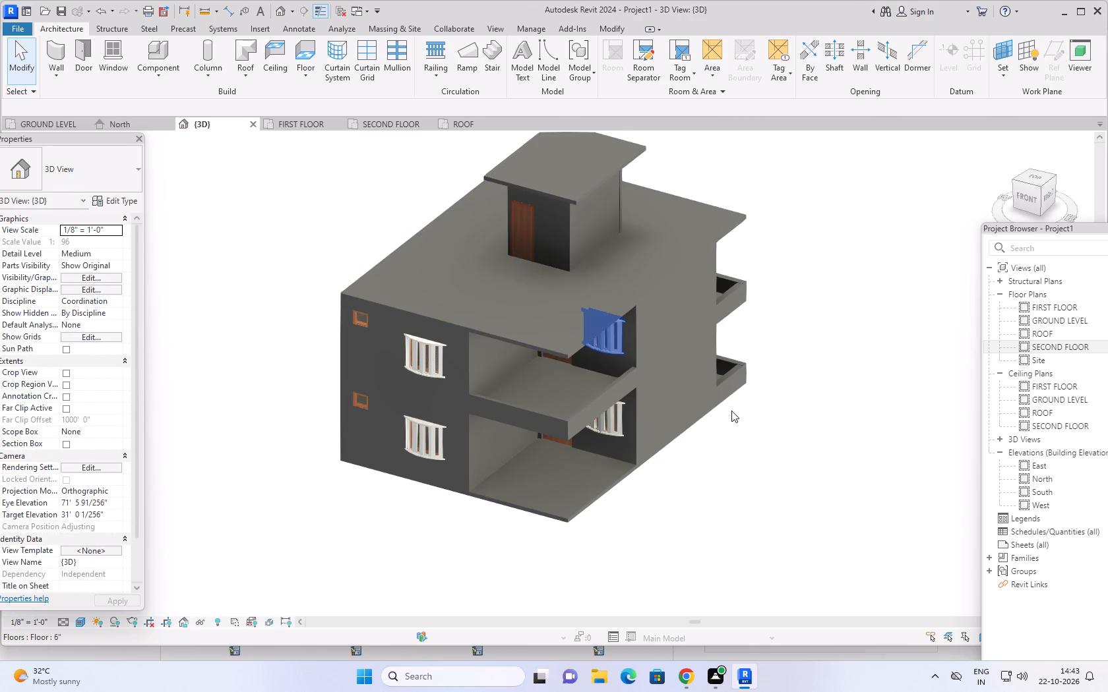
{"action": "middle_click_drag", "start_coordinate": [753, 441], "coordinate": [681, 435], "text": "shift"}
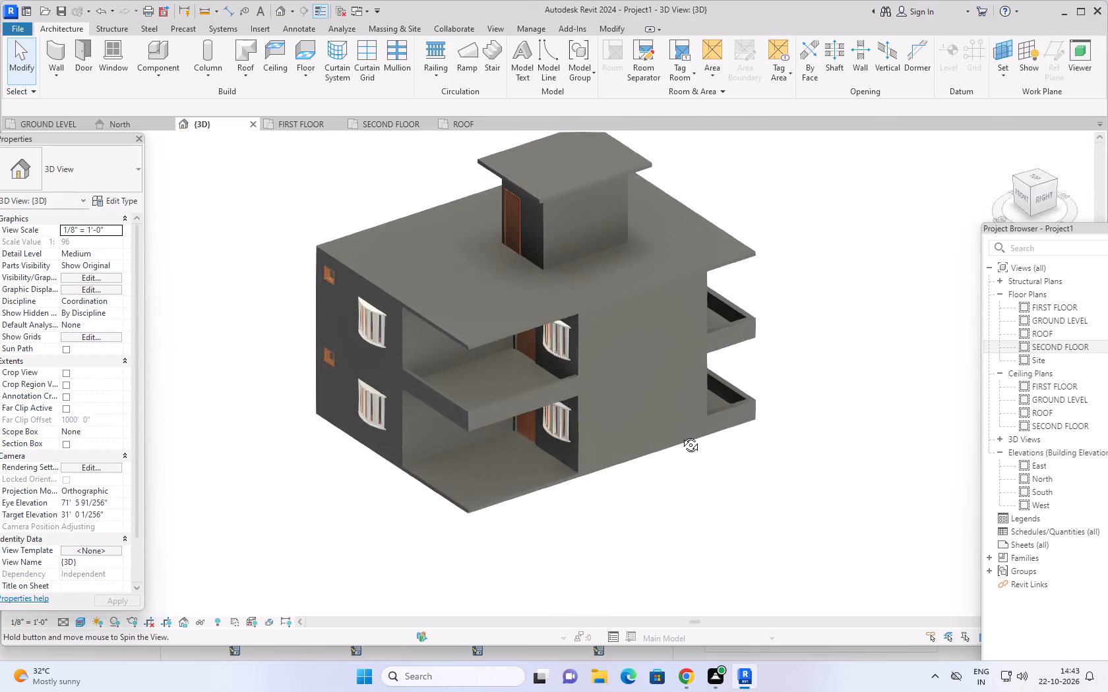
{"action": "middle_click_drag", "start_coordinate": [681, 435], "coordinate": [652, 428], "text": "shift"}
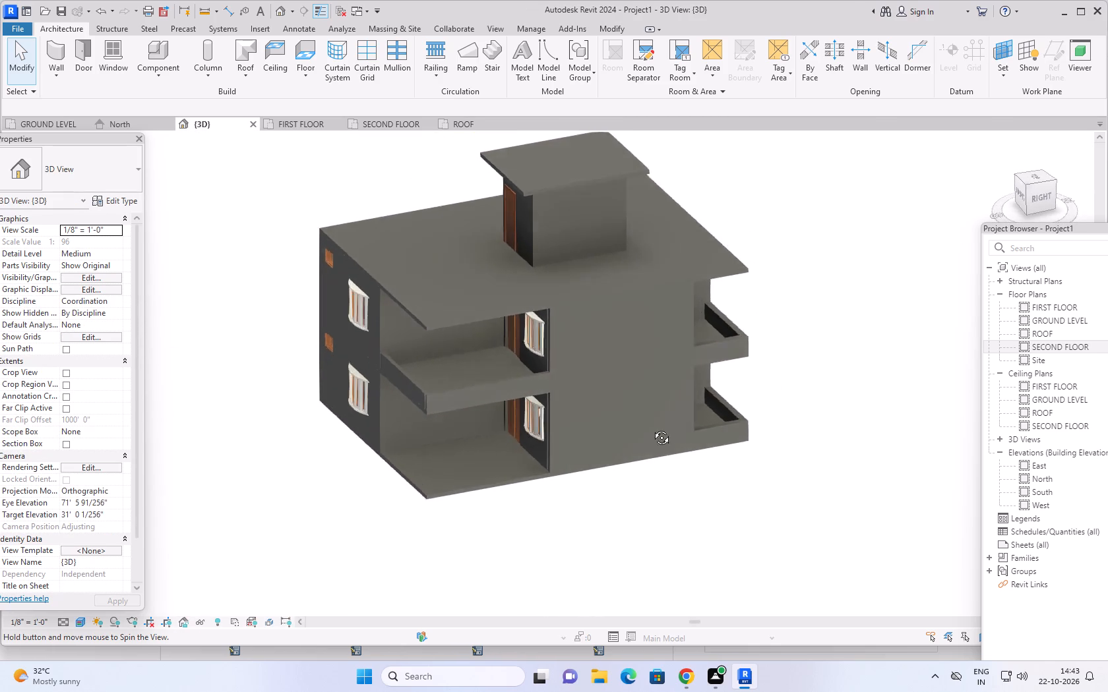
{"action": "middle_click_drag", "start_coordinate": [652, 428], "coordinate": [473, 477], "text": "shift"}
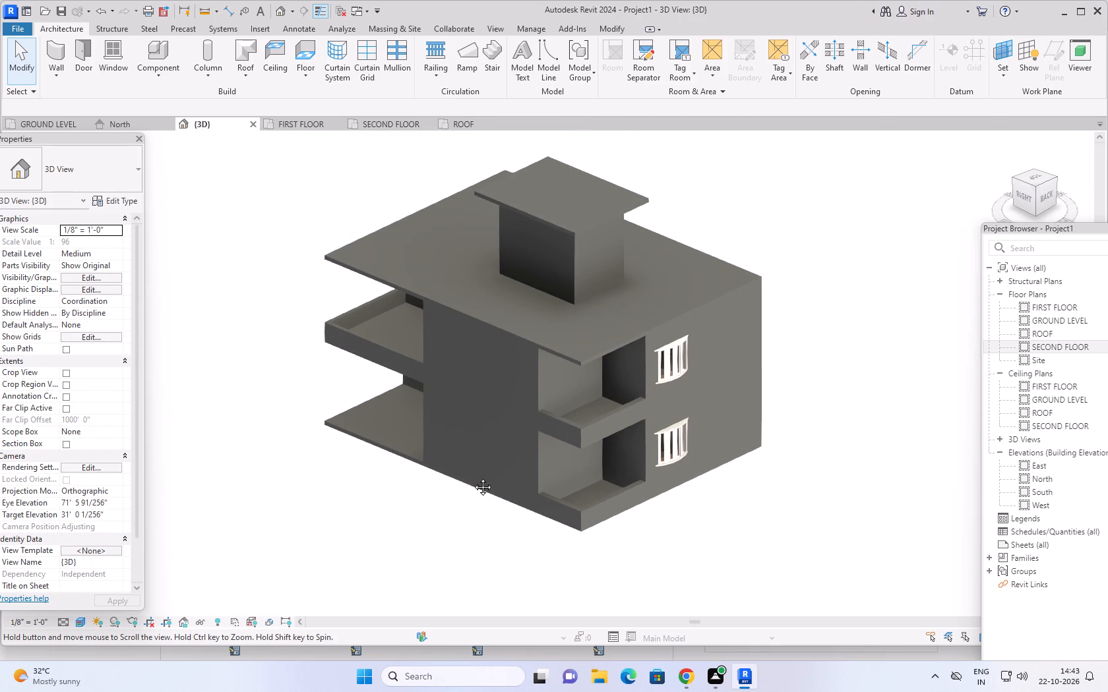
{"action": "middle_click_drag", "start_coordinate": [473, 477], "coordinate": [475, 488], "text": "shift"}
{"action": "middle_click_drag", "start_coordinate": [448, 492], "coordinate": [430, 407]}
{"action": "middle_click_drag", "start_coordinate": [477, 453], "coordinate": [474, 495], "text": "shift"}
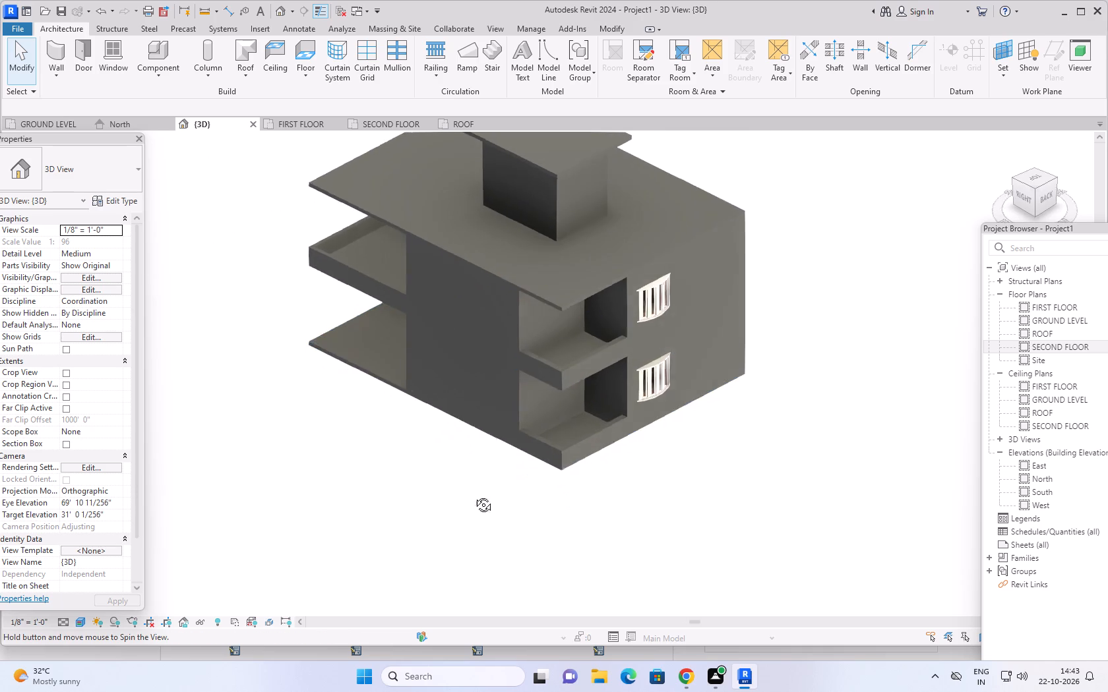
{"action": "middle_click_drag", "start_coordinate": [474, 495], "coordinate": [540, 504], "text": "shift"}
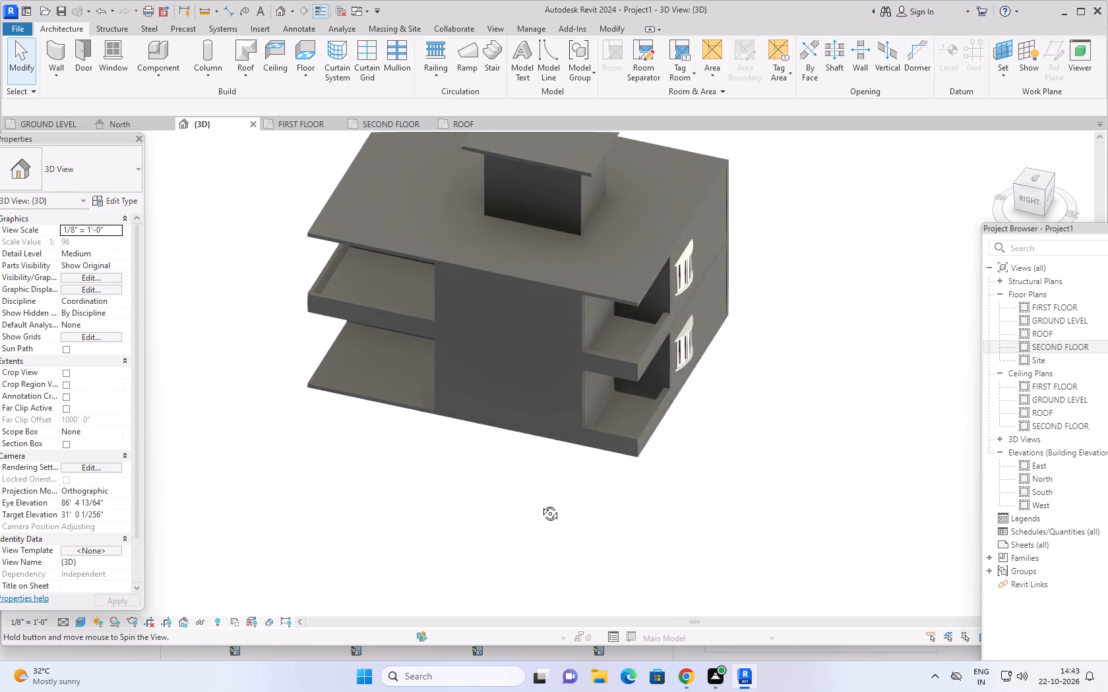
{"action": "middle_click_drag", "start_coordinate": [540, 504], "coordinate": [548, 455], "text": "shift"}
{"action": "middle_click_drag", "start_coordinate": [547, 457], "coordinate": [605, 482], "text": "shift"}
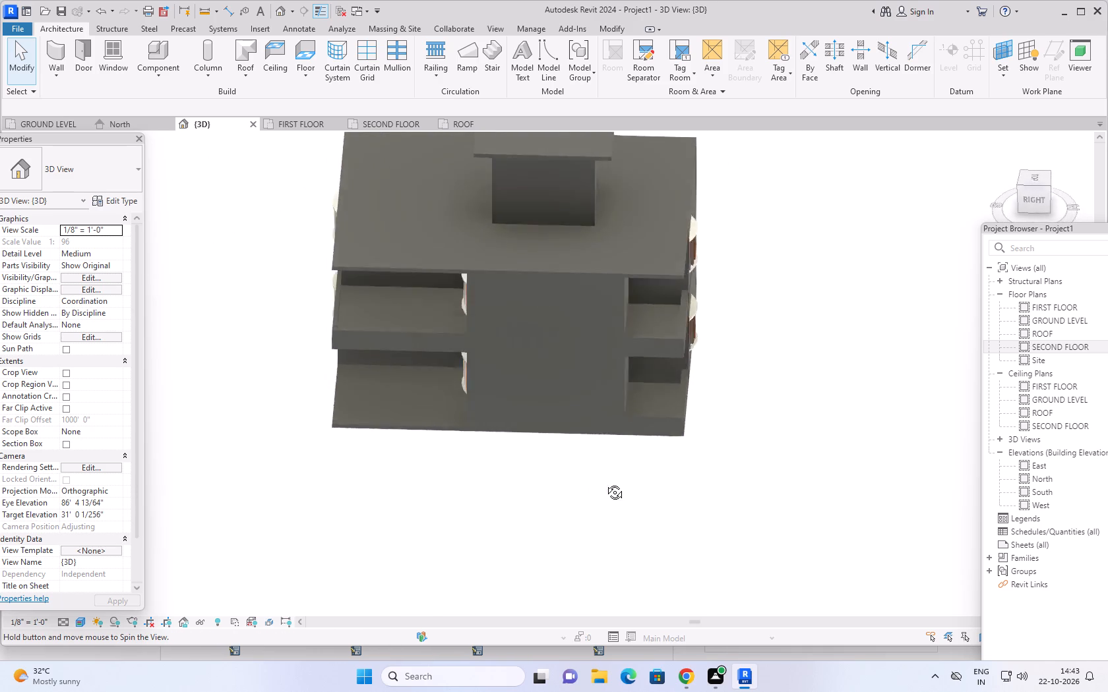
{"action": "middle_click_drag", "start_coordinate": [605, 482], "coordinate": [797, 438], "text": "shift"}
{"action": "middle_click_drag", "start_coordinate": [760, 398], "coordinate": [760, 409], "text": "shift"}
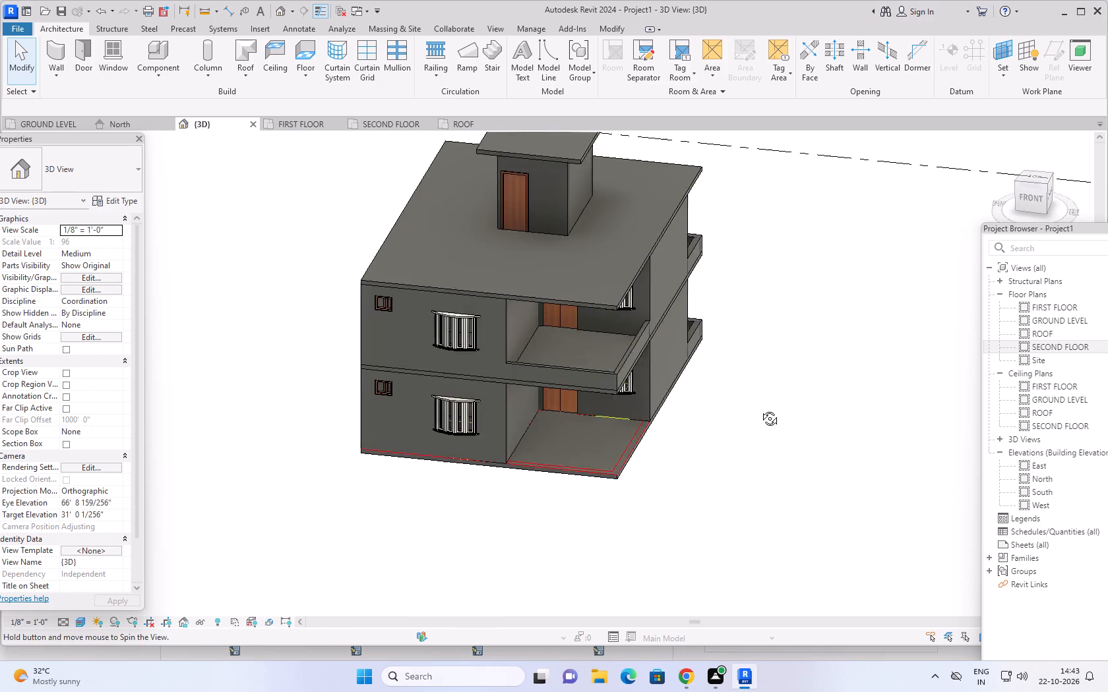
{"action": "middle_click_drag", "start_coordinate": [760, 409], "coordinate": [797, 482], "text": "shift"}
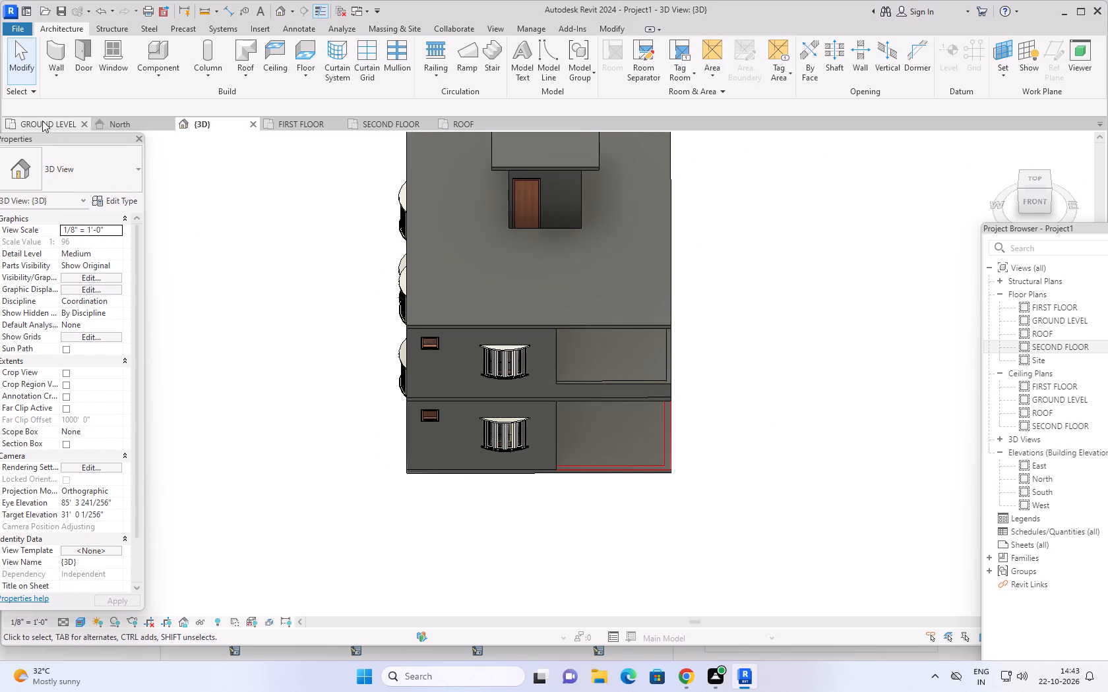
For a new door on the GROUND LEVEL plan, load the Door-Double-Sliding family from the US Doors library in the 72" x 84" type.
{"action": "left_click", "coordinate": [42, 121]}
{"action": "scroll", "coordinate": [696, 399], "scroll_direction": "up", "scroll_amount": 3}
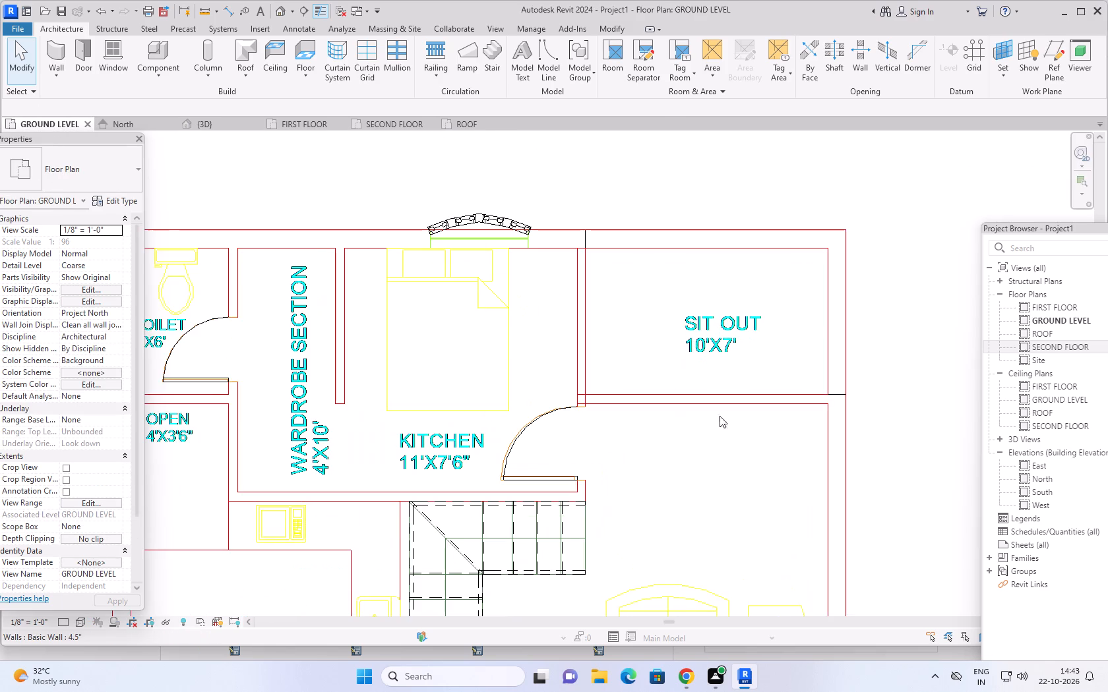
{"action": "middle_click_drag", "start_coordinate": [725, 431], "coordinate": [642, 388]}
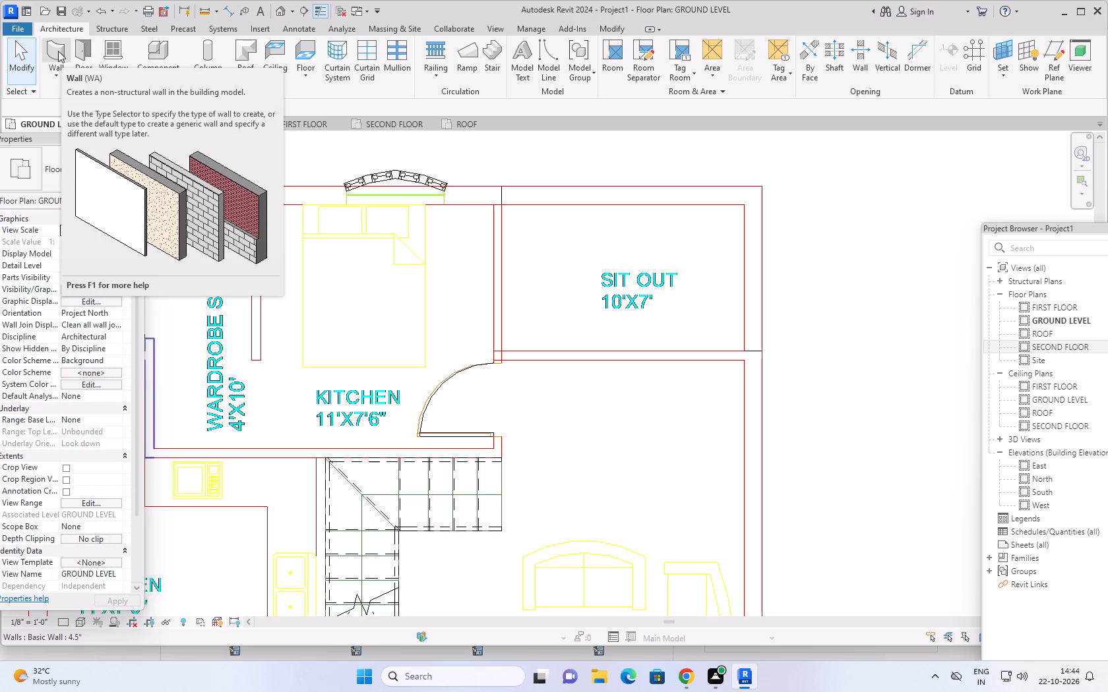
{"action": "left_click", "coordinate": [87, 46]}
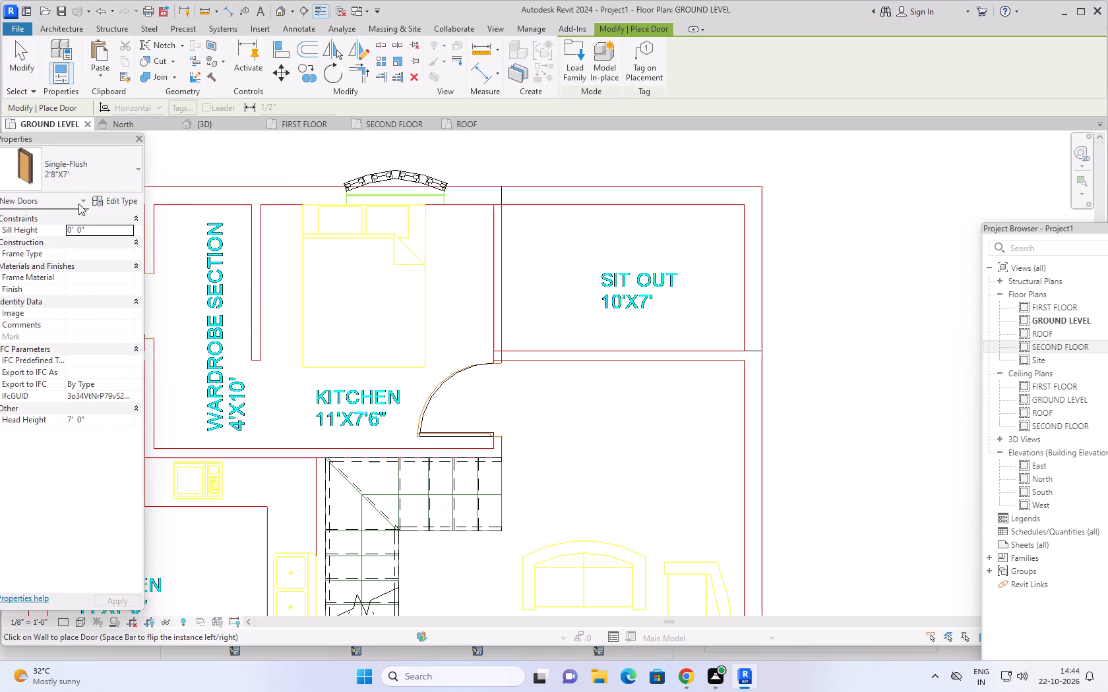
{"action": "left_click", "coordinate": [112, 196]}
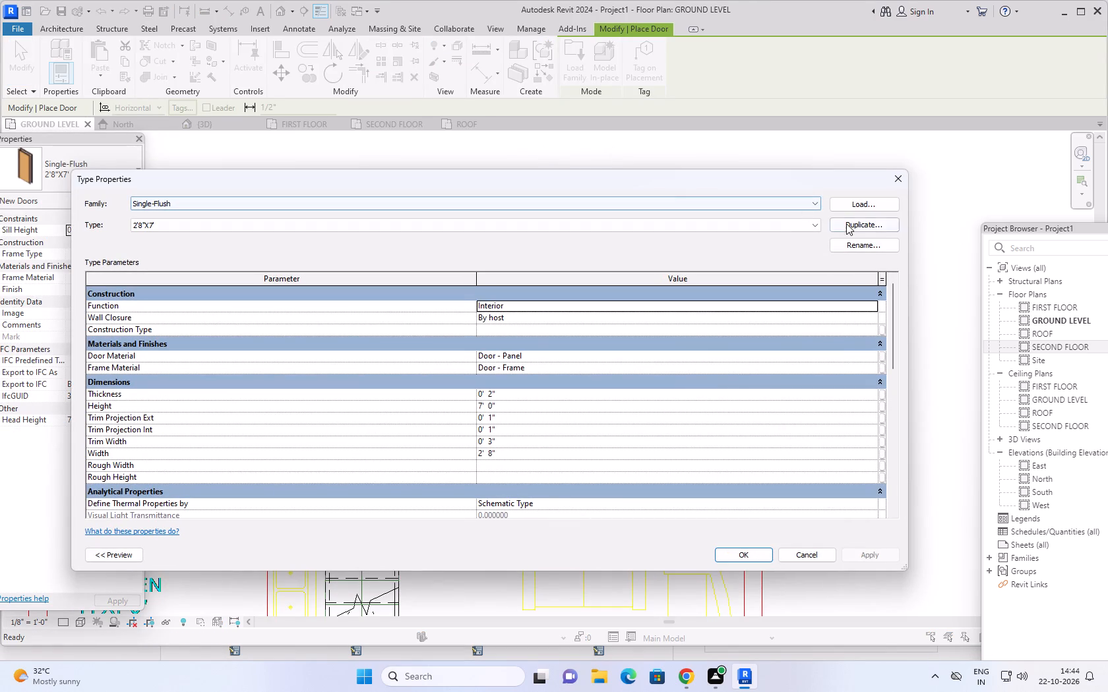
{"action": "left_click", "coordinate": [847, 225]}
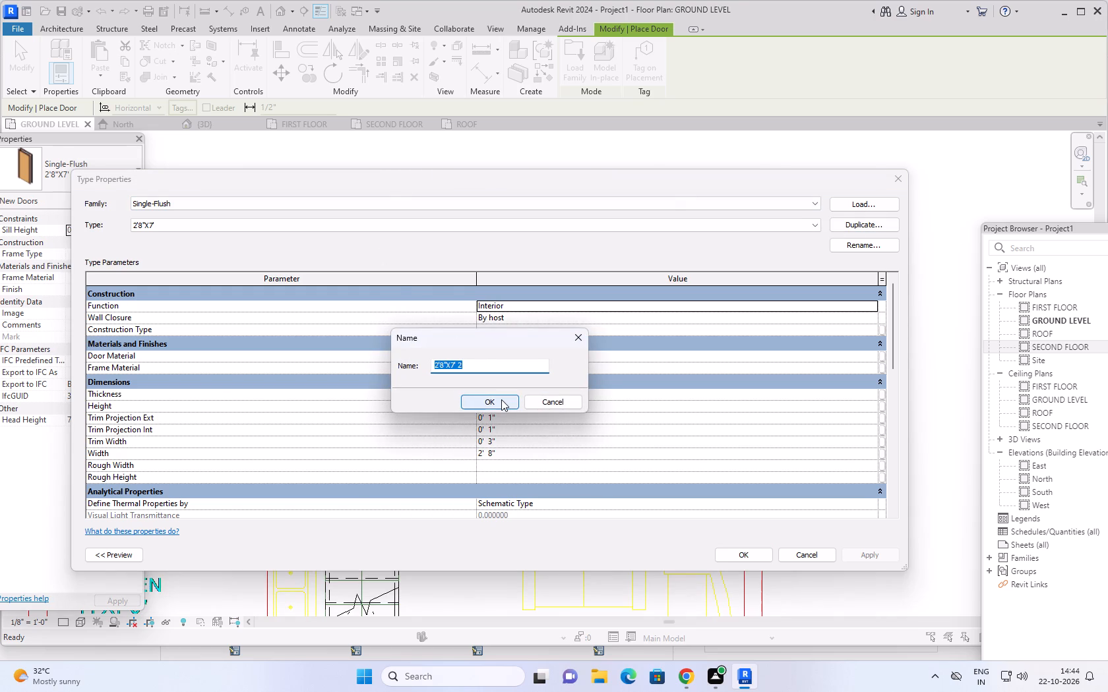
{"action": "left_click", "coordinate": [578, 339]}
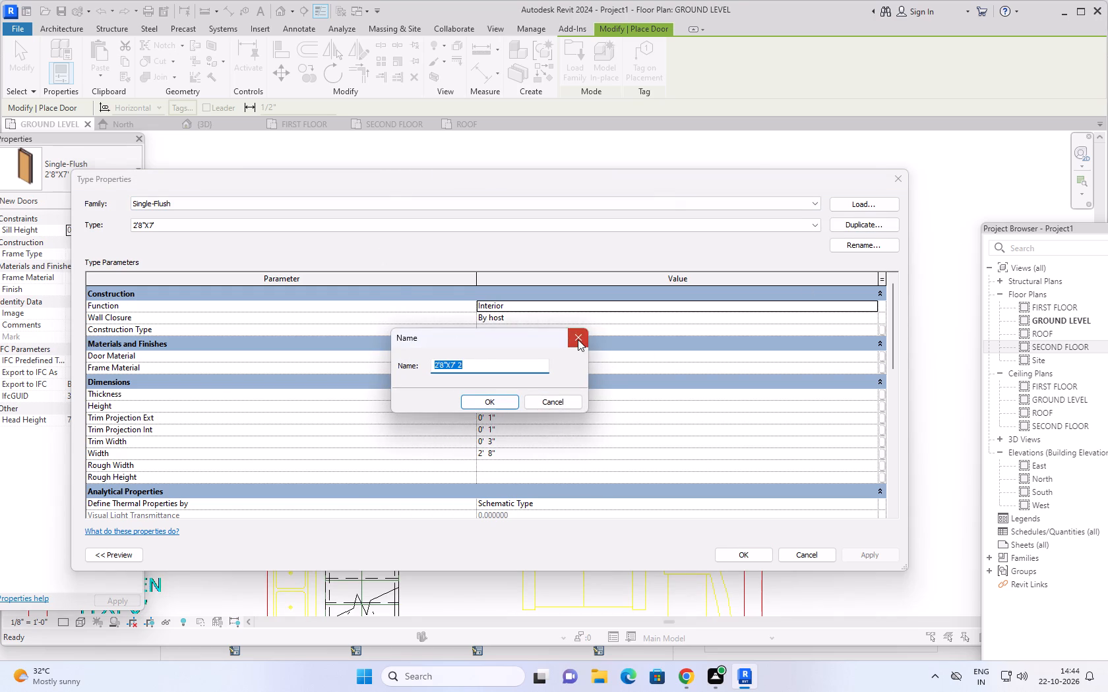
{"action": "left_click", "coordinate": [870, 204]}
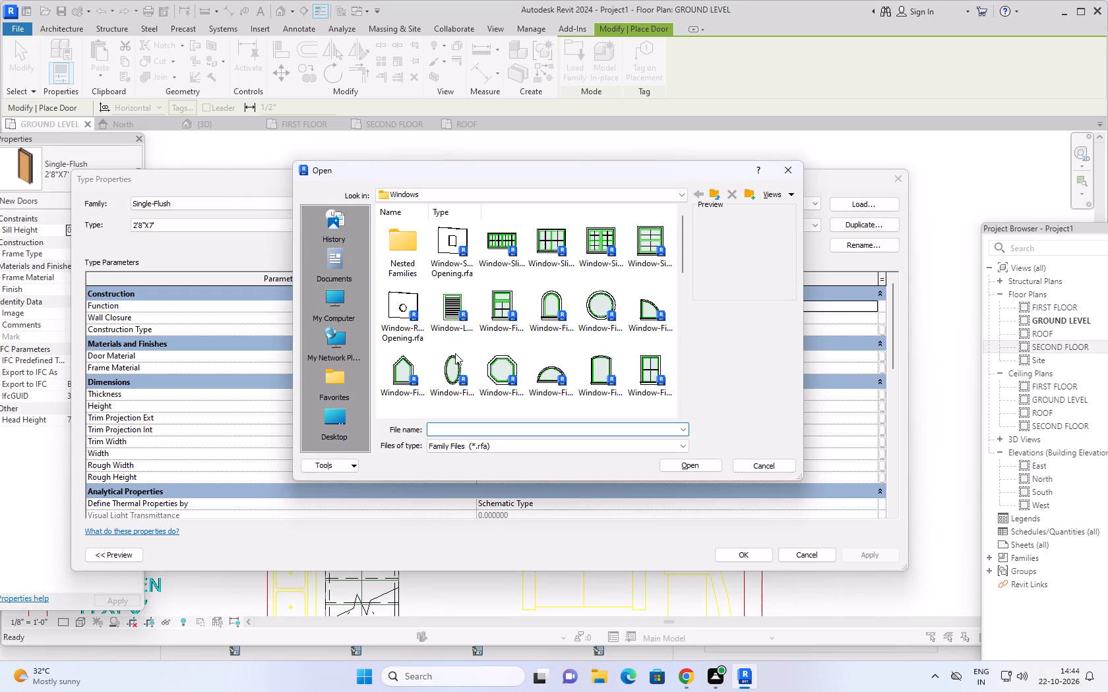
{"action": "scroll", "coordinate": [460, 296], "scroll_direction": "down", "scroll_amount": 3}
{"action": "scroll", "coordinate": [553, 274], "scroll_direction": "up", "scroll_amount": 5}
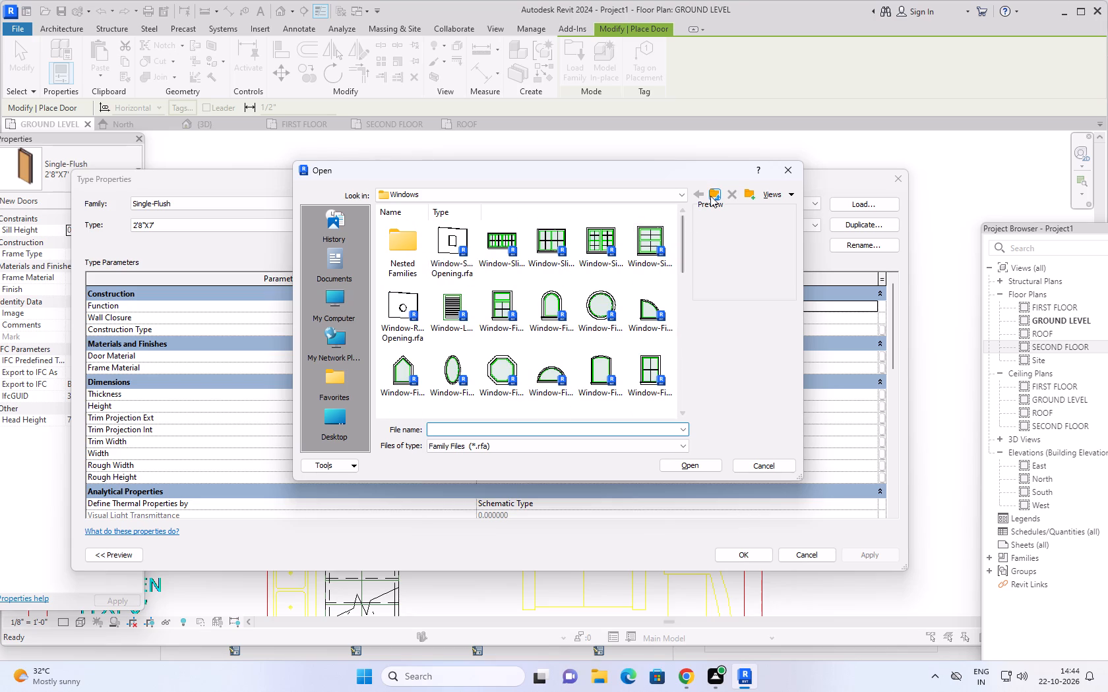
{"action": "left_click", "coordinate": [710, 196]}
{"action": "scroll", "coordinate": [559, 310], "scroll_direction": "down", "scroll_amount": 7}
{"action": "scroll", "coordinate": [570, 322], "scroll_direction": "up", "scroll_amount": 2}
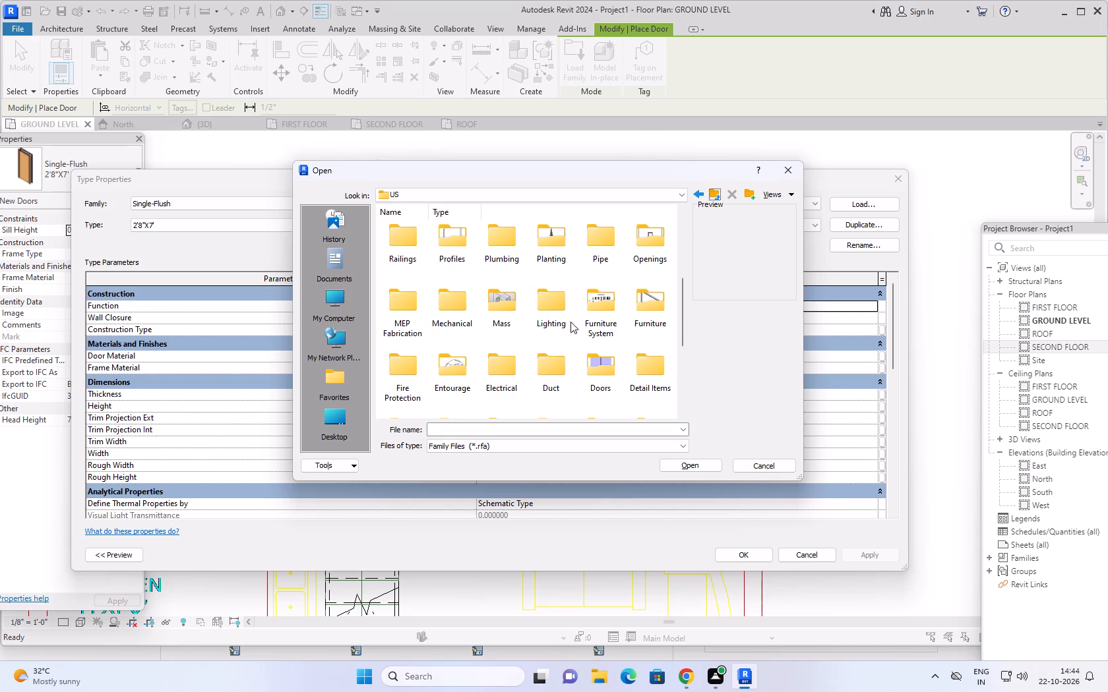
{"action": "left_click", "coordinate": [602, 364]}
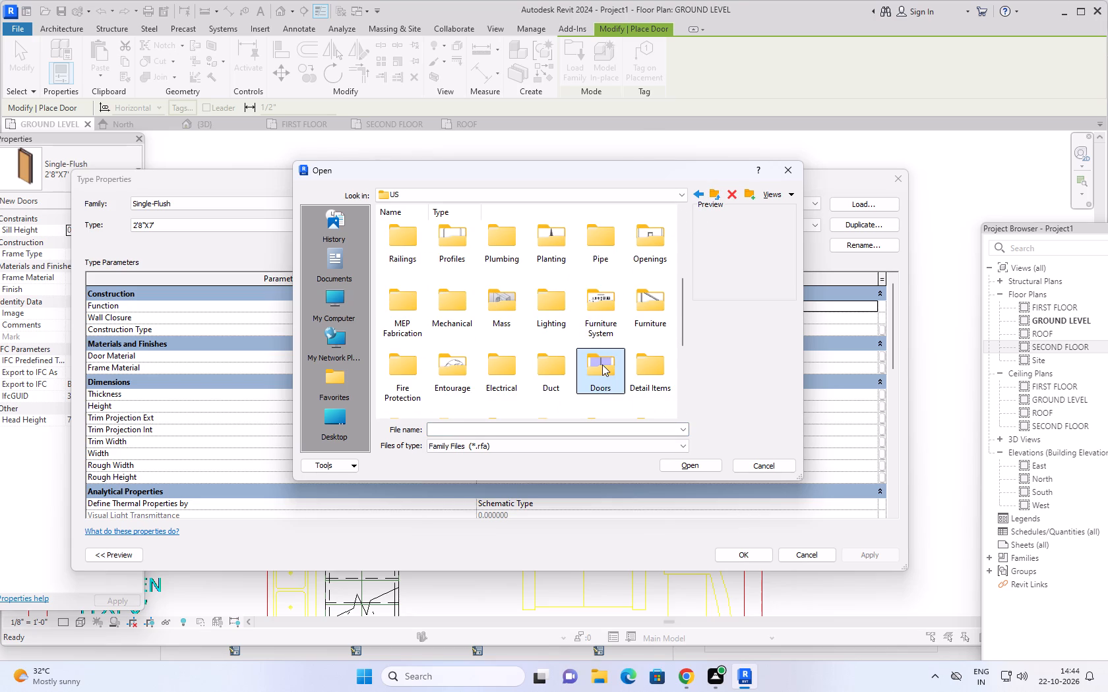
{"action": "double_click", "coordinate": [602, 364]}
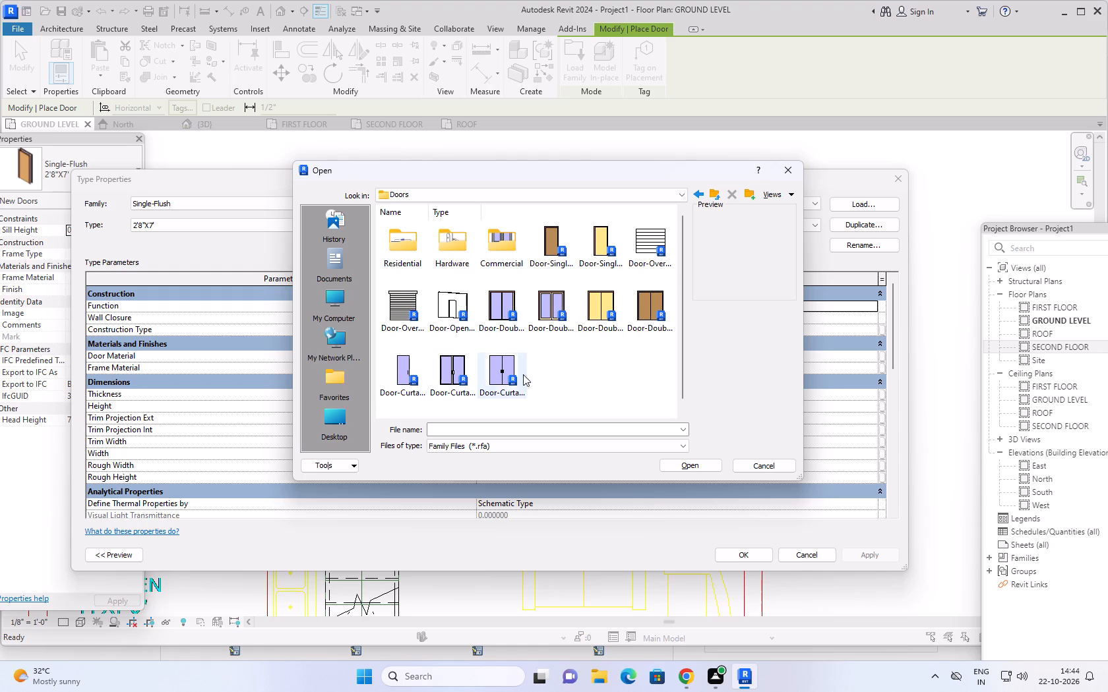
{"action": "left_click", "coordinate": [503, 303]}
{"action": "left_click", "coordinate": [692, 459]}
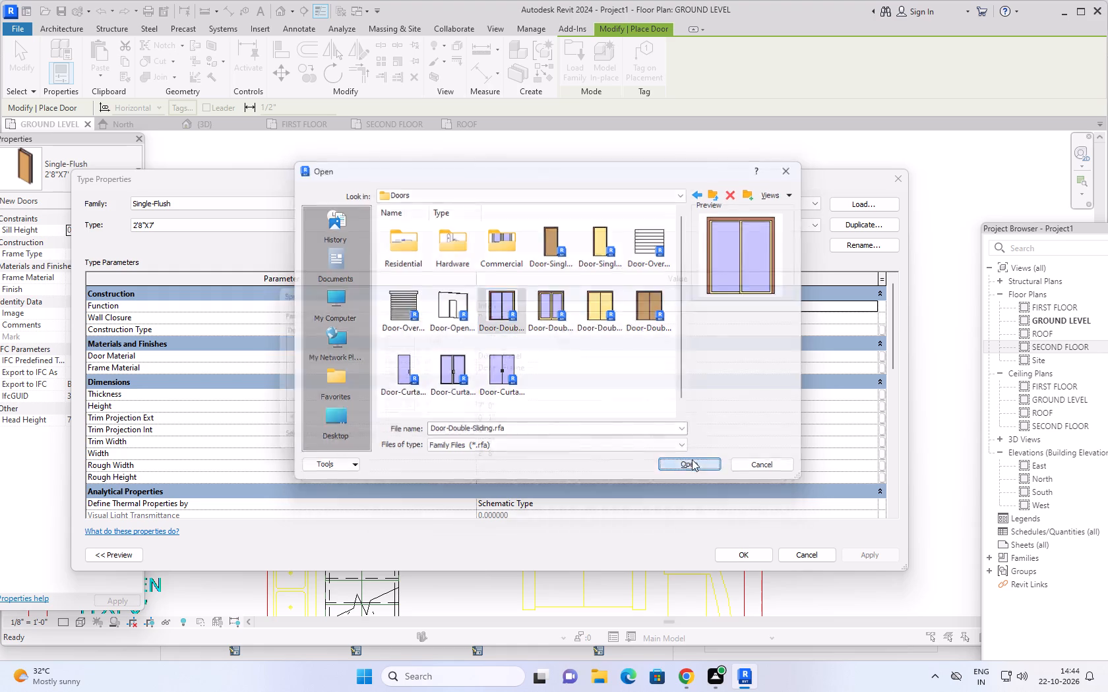
{"action": "scroll", "coordinate": [439, 362], "scroll_direction": "up", "scroll_amount": 3}
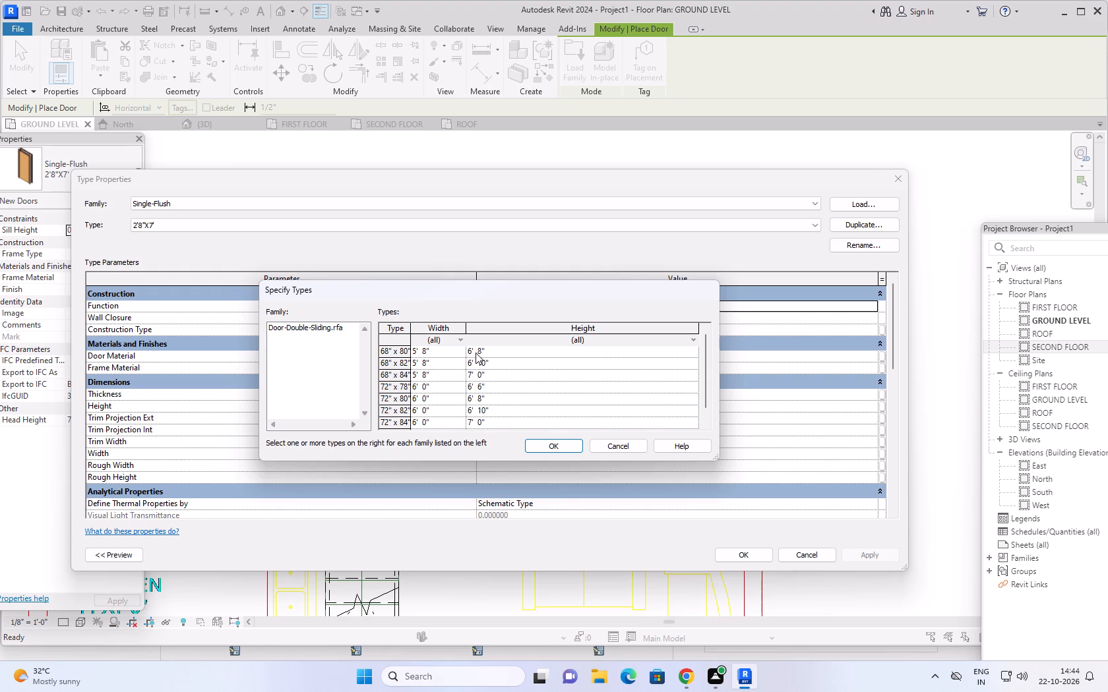
{"action": "scroll", "coordinate": [477, 367], "scroll_direction": "down", "scroll_amount": 4}
{"action": "scroll", "coordinate": [477, 385], "scroll_direction": "up", "scroll_amount": 6}
{"action": "left_click", "coordinate": [448, 421]}
{"action": "left_click", "coordinate": [555, 444]}
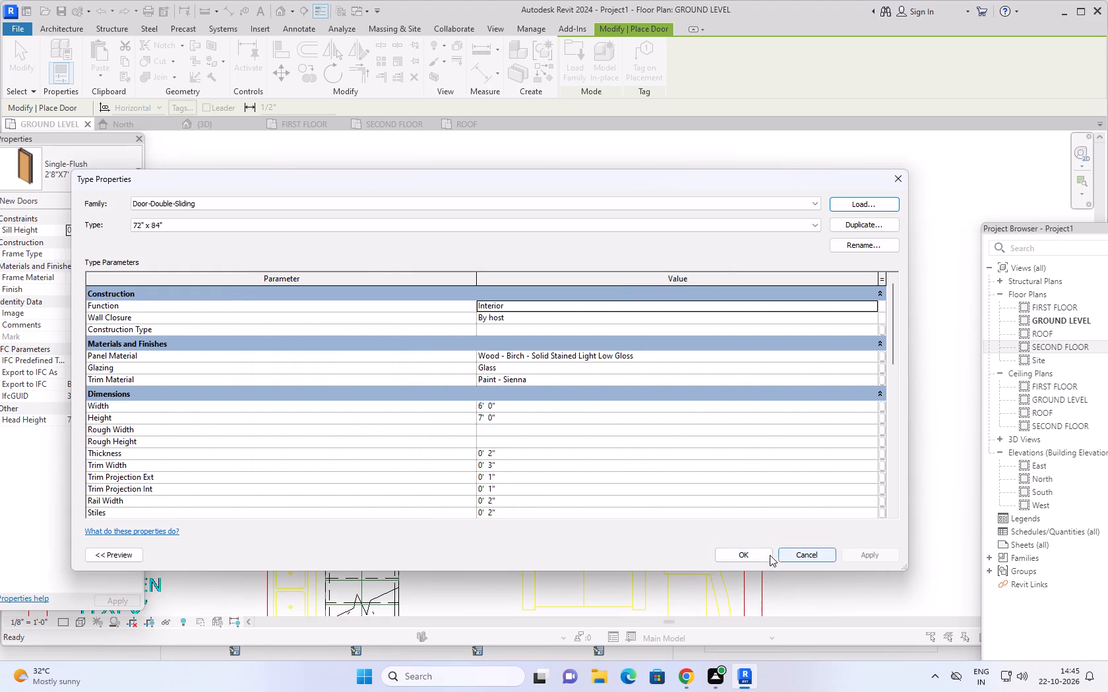
{"action": "left_click", "coordinate": [756, 556]}
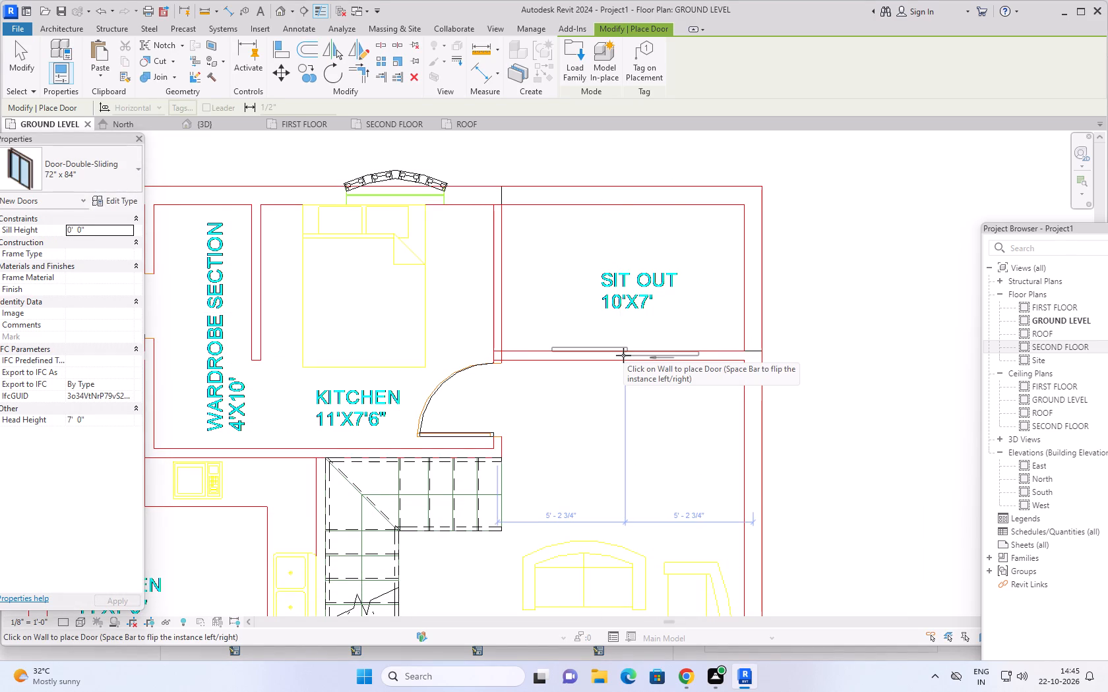
Place the double sliding door midway along the wall below the 10'X7' SIT OUT, 5' 2 3/4" from each side wall.
{"action": "left_click", "coordinate": [623, 355]}
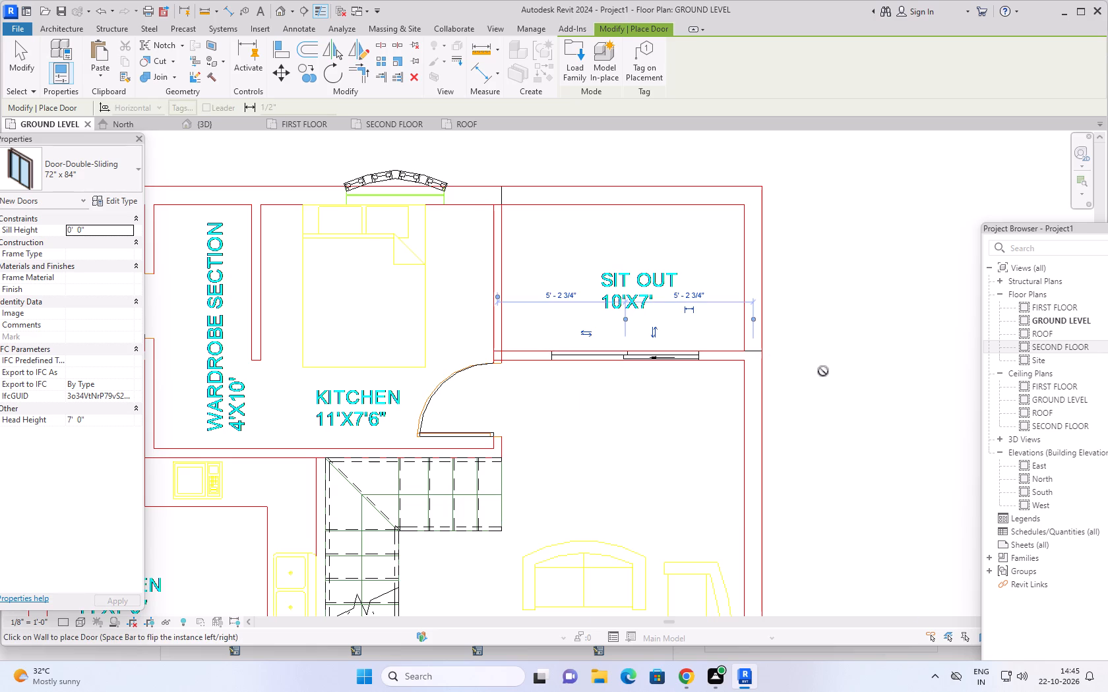
{"action": "key", "text": "Escape"}
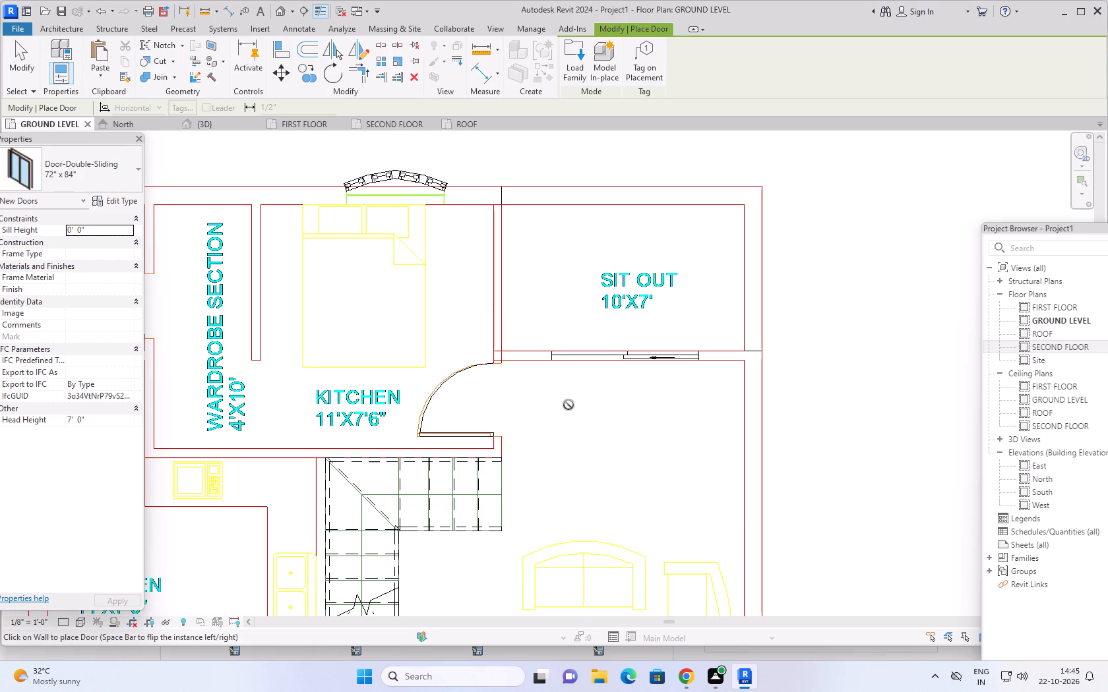
{"action": "key", "text": "Escape"}
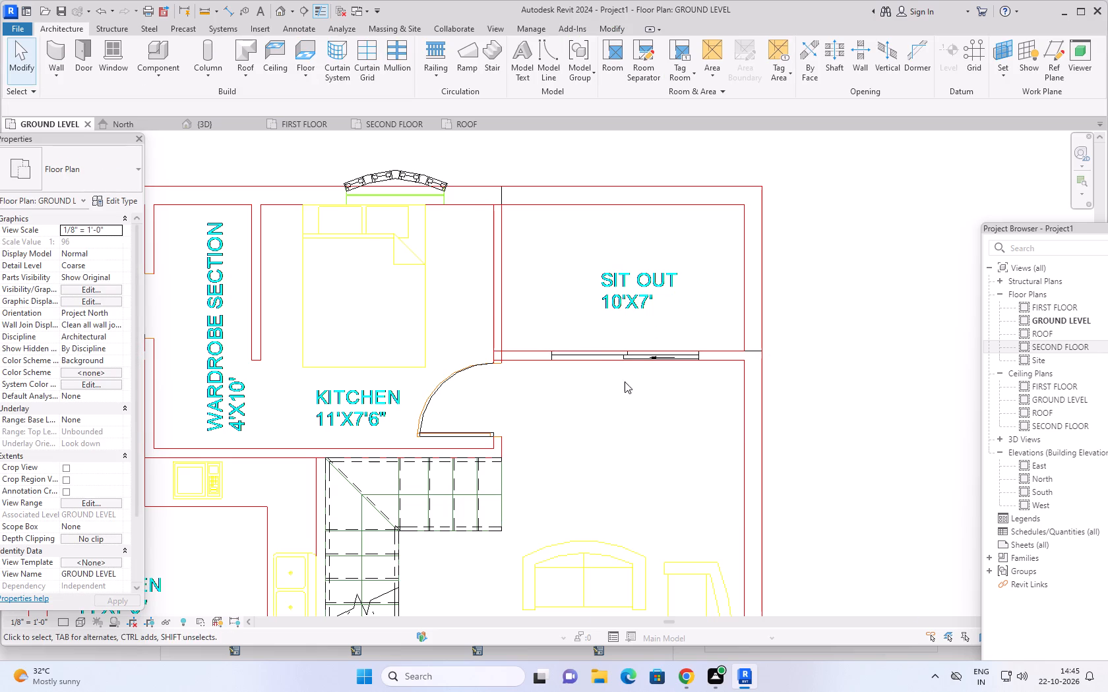
Copy the sit-out's double sliding door to the FIRST FLOOR level, aligned with the ground-level one.
{"action": "left_click", "coordinate": [627, 357]}
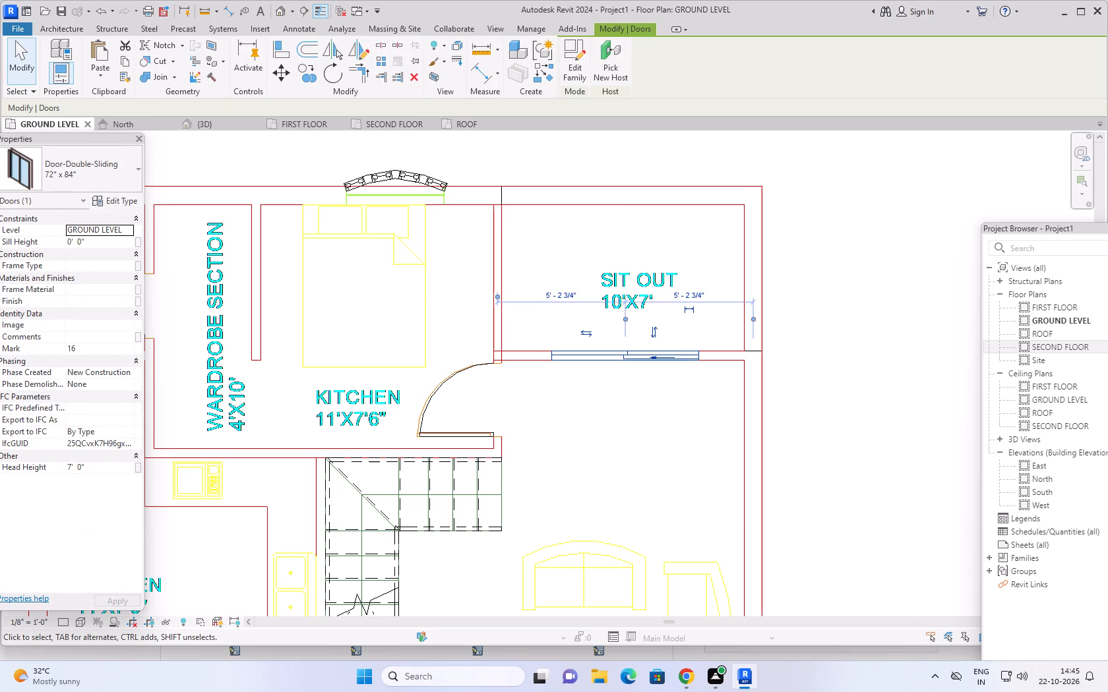
{"action": "left_click", "coordinate": [125, 63]}
{"action": "left_click", "coordinate": [105, 78]}
{"action": "left_click", "coordinate": [147, 125]}
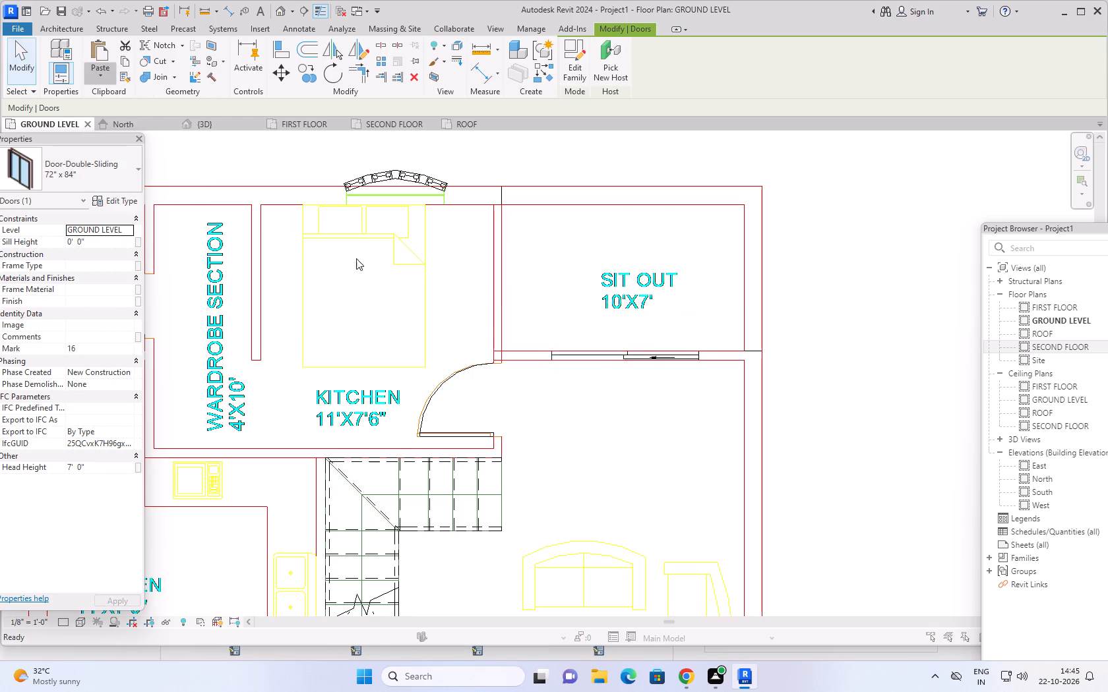
{"action": "left_click", "coordinate": [549, 424]}
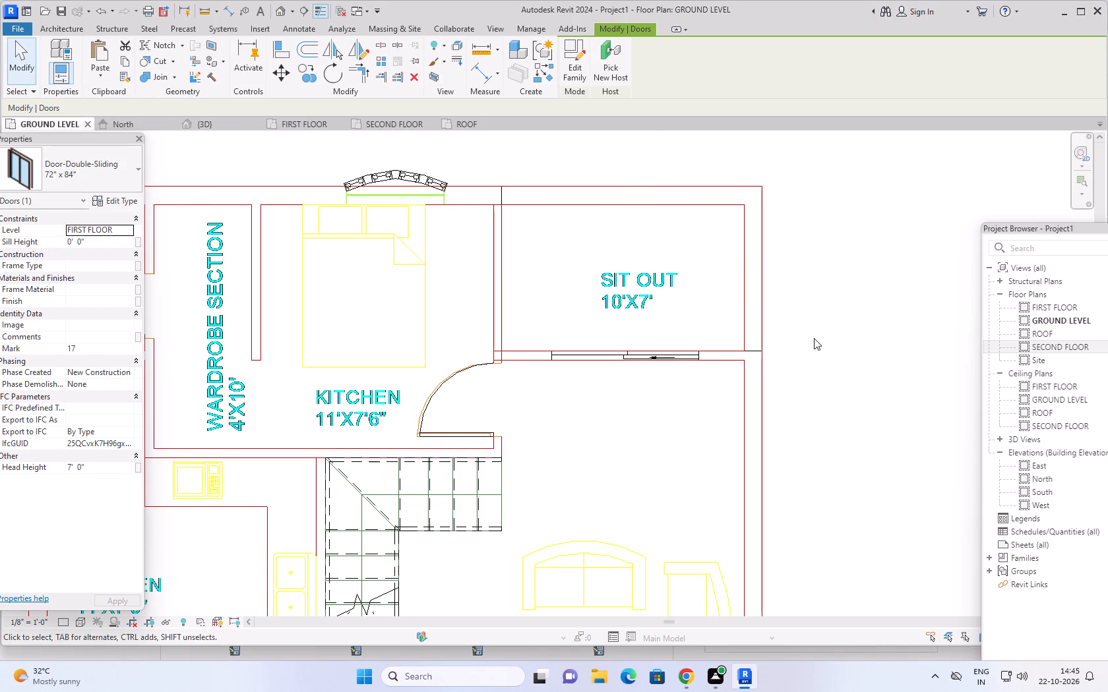
{"action": "key", "text": "Escape"}
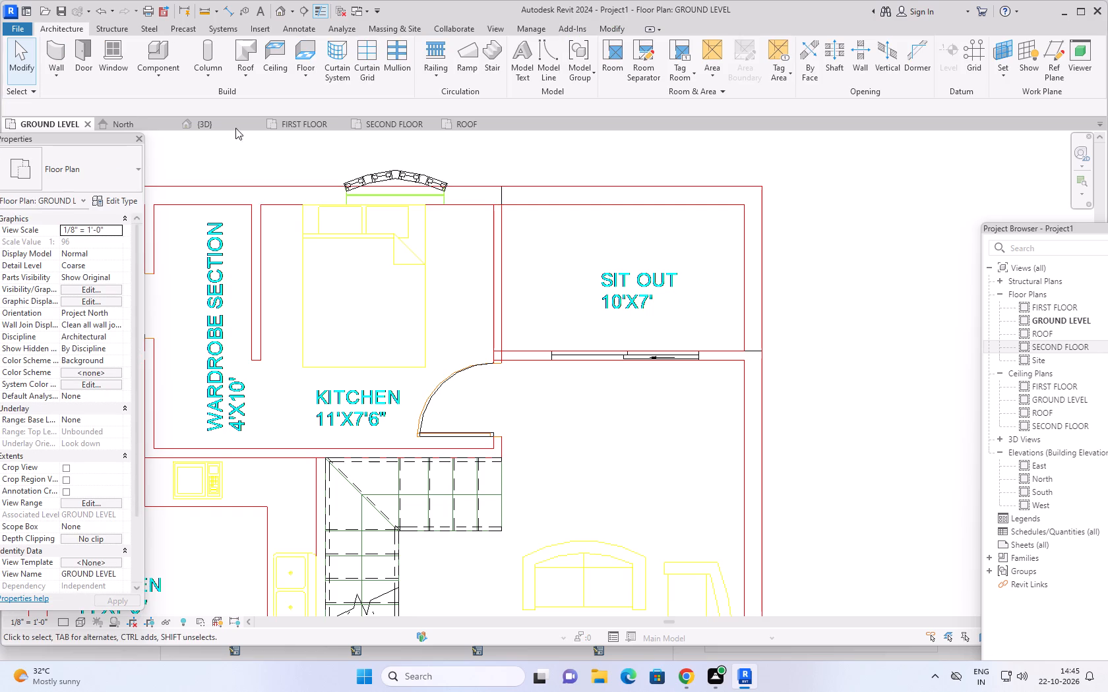
Examine the sliding doors at the back sit-outs and the open front sit-outs in 3D from the back, right and front sides.
{"action": "left_click", "coordinate": [223, 119]}
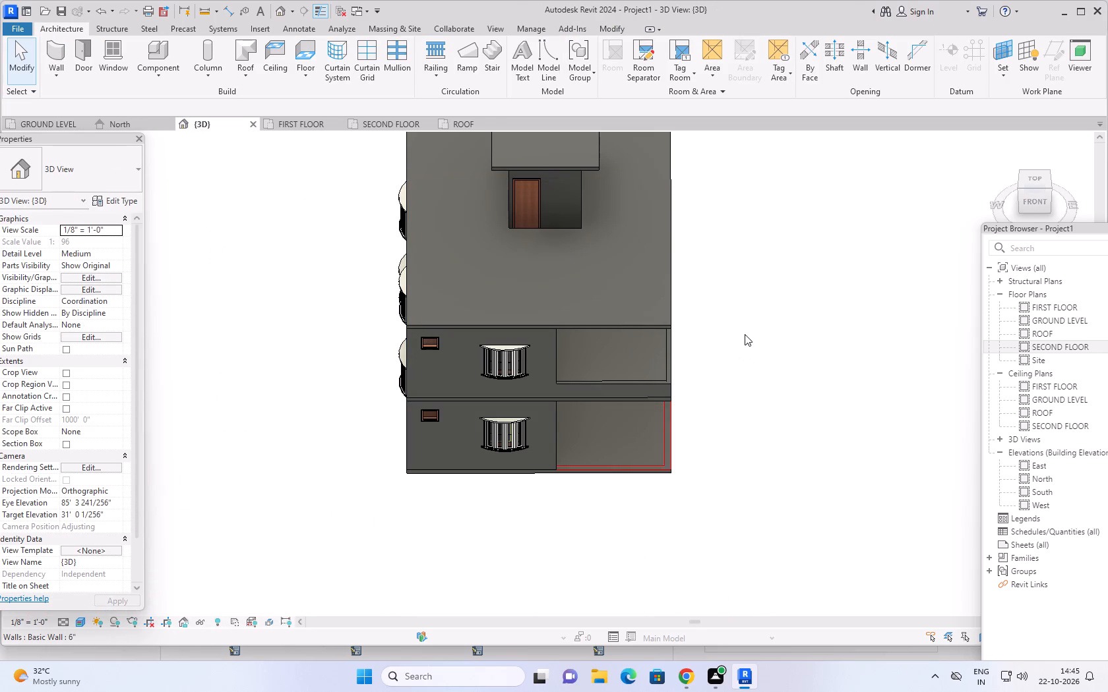
{"action": "middle_click_drag", "start_coordinate": [744, 334], "coordinate": [662, 232], "text": "shift"}
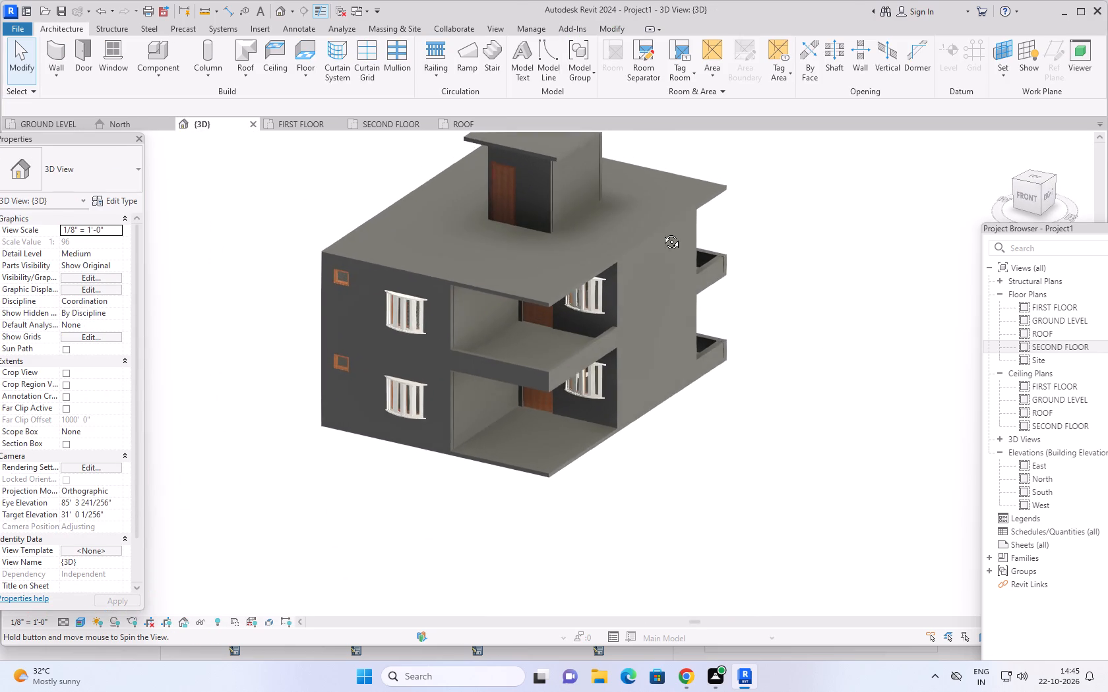
{"action": "middle_click_drag", "start_coordinate": [662, 232], "coordinate": [338, 241], "text": "shift"}
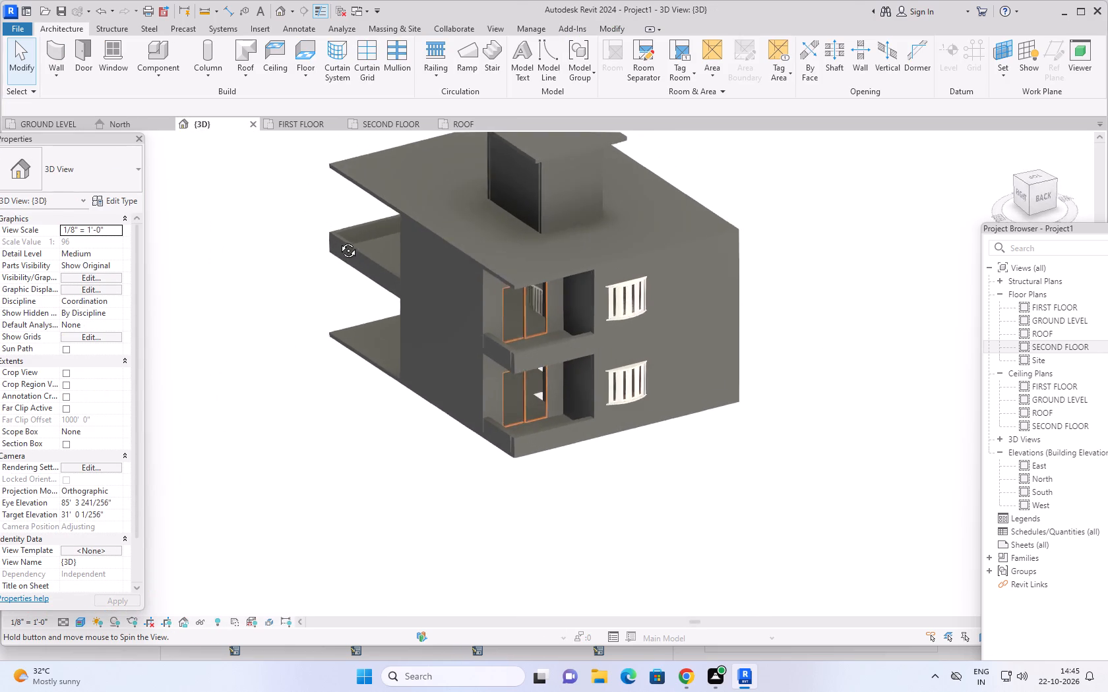
{"action": "middle_click_drag", "start_coordinate": [338, 241], "coordinate": [324, 238], "text": "shift"}
{"action": "scroll", "coordinate": [501, 399], "scroll_direction": "up", "scroll_amount": 3}
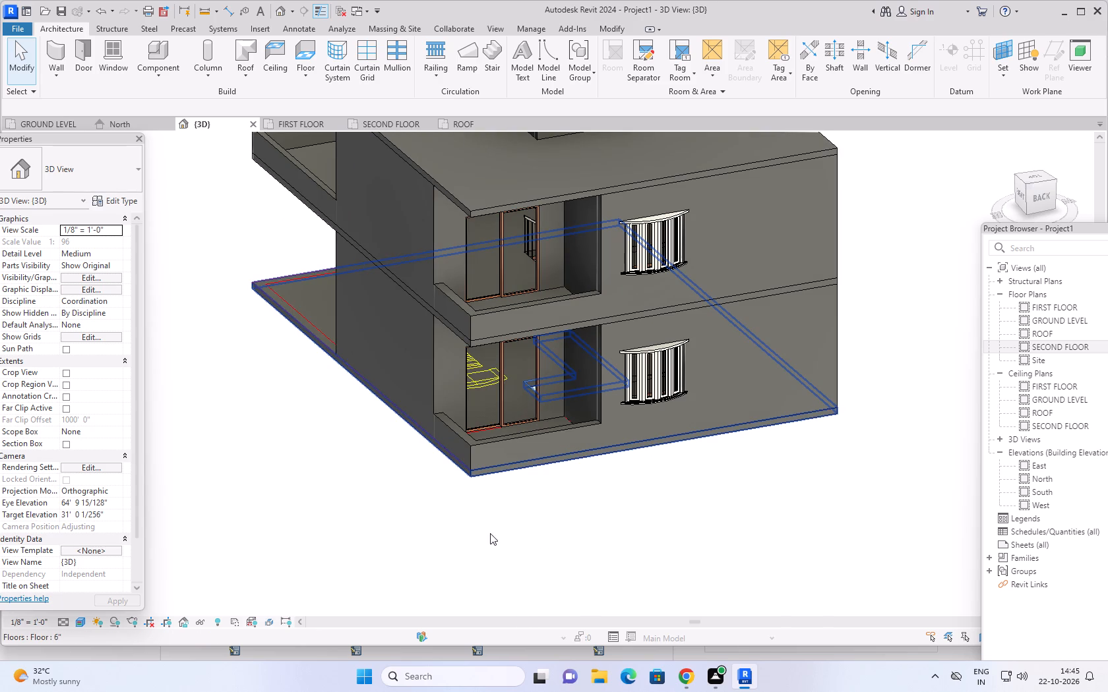
{"action": "key", "text": "Escape"}
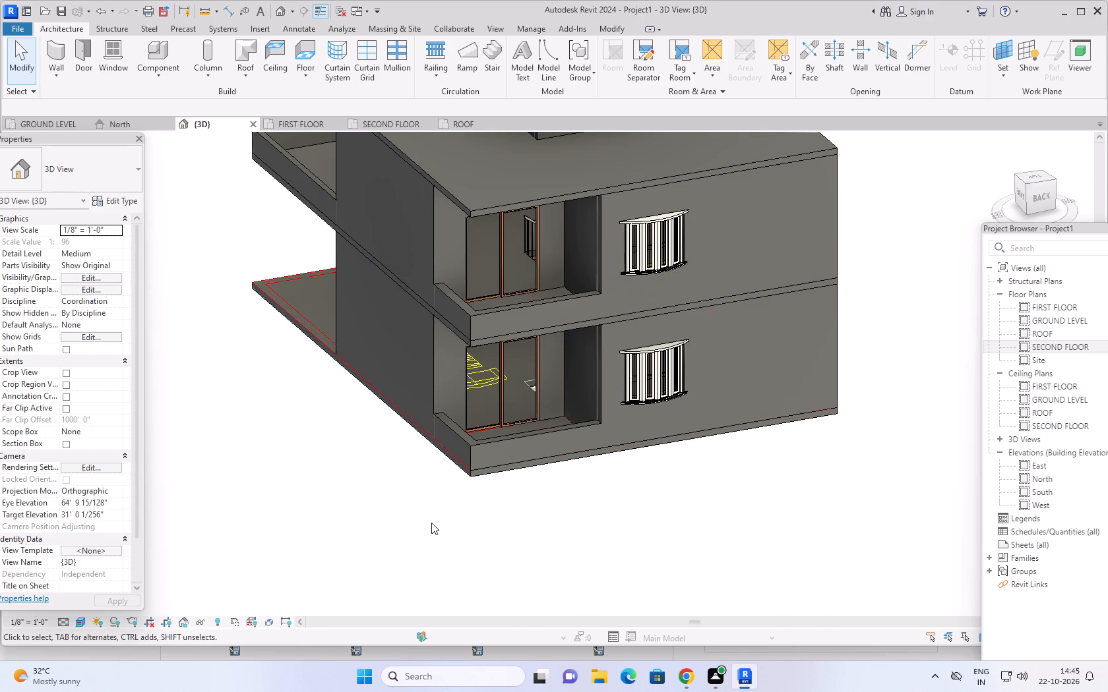
{"action": "middle_click_drag", "start_coordinate": [437, 514], "coordinate": [609, 525], "text": "shift"}
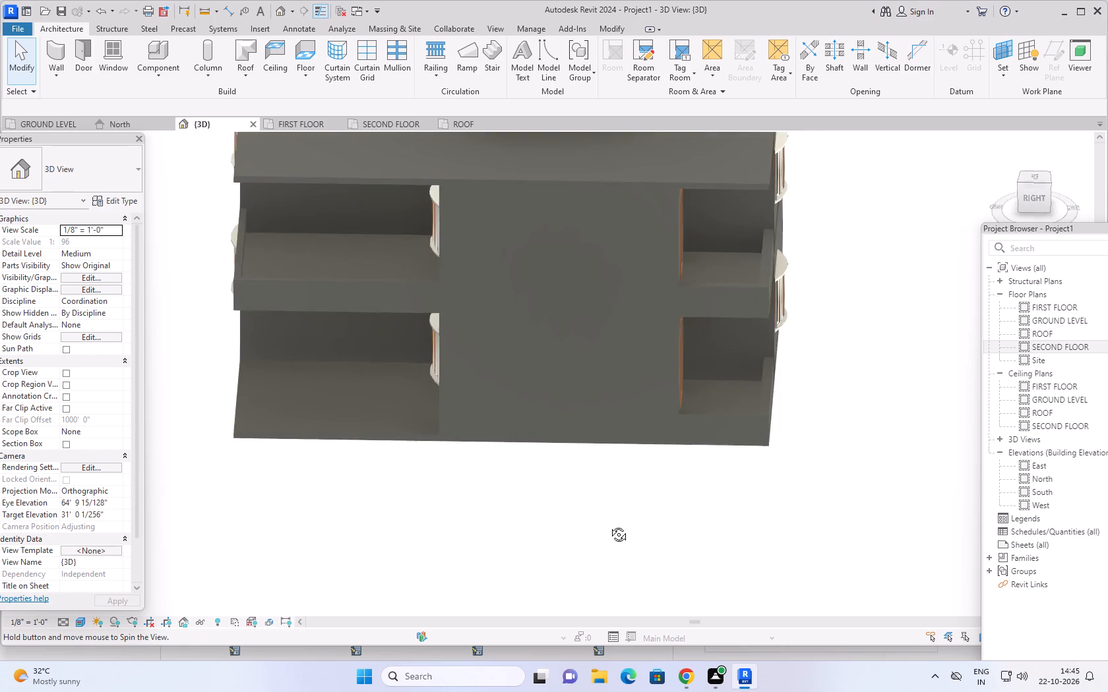
{"action": "middle_click_drag", "start_coordinate": [609, 525], "coordinate": [787, 502], "text": "shift"}
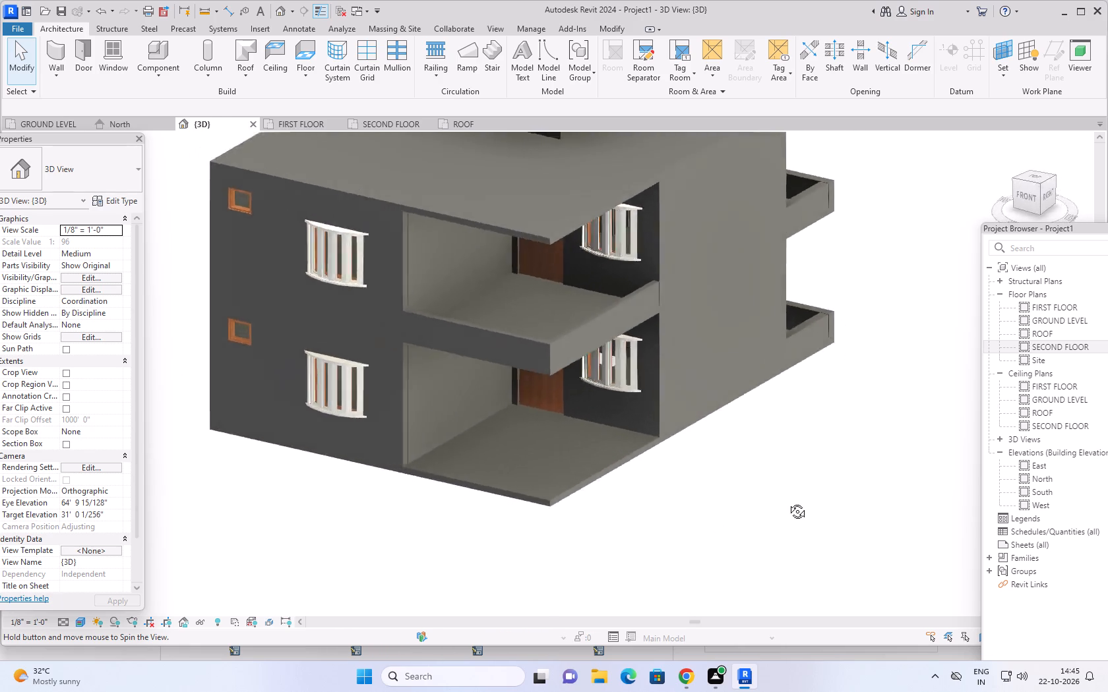
{"action": "middle_click_drag", "start_coordinate": [787, 502], "coordinate": [824, 420], "text": "shift"}
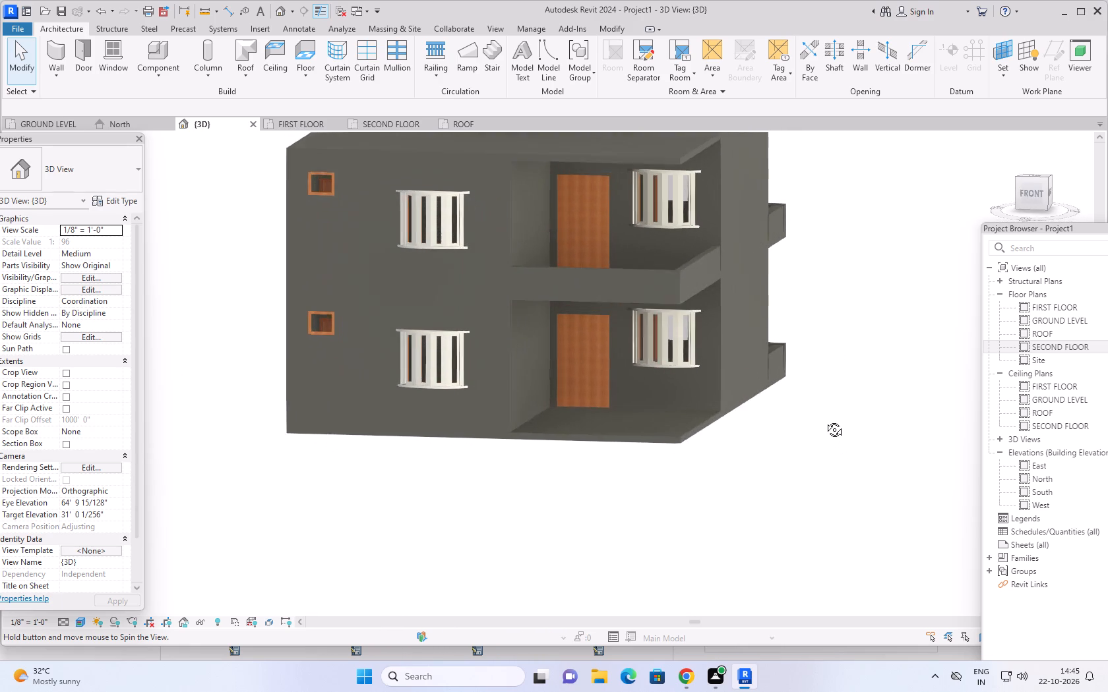
{"action": "middle_click_drag", "start_coordinate": [824, 420], "coordinate": [524, 469], "text": "shift"}
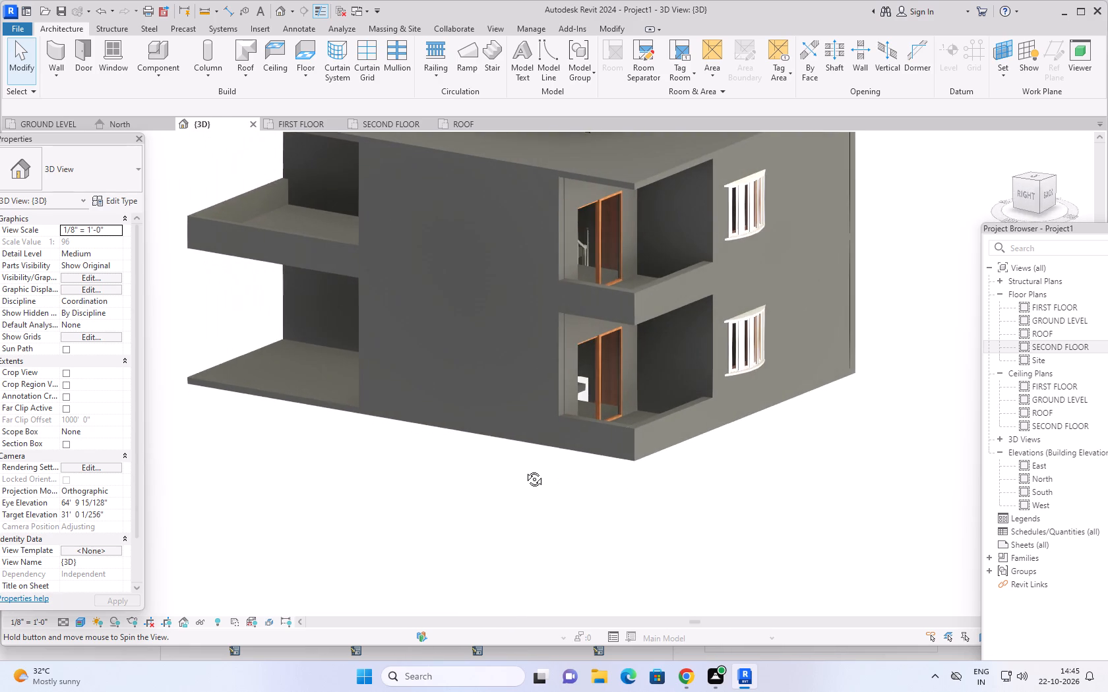
{"action": "middle_click_drag", "start_coordinate": [524, 469], "coordinate": [448, 502], "text": "shift"}
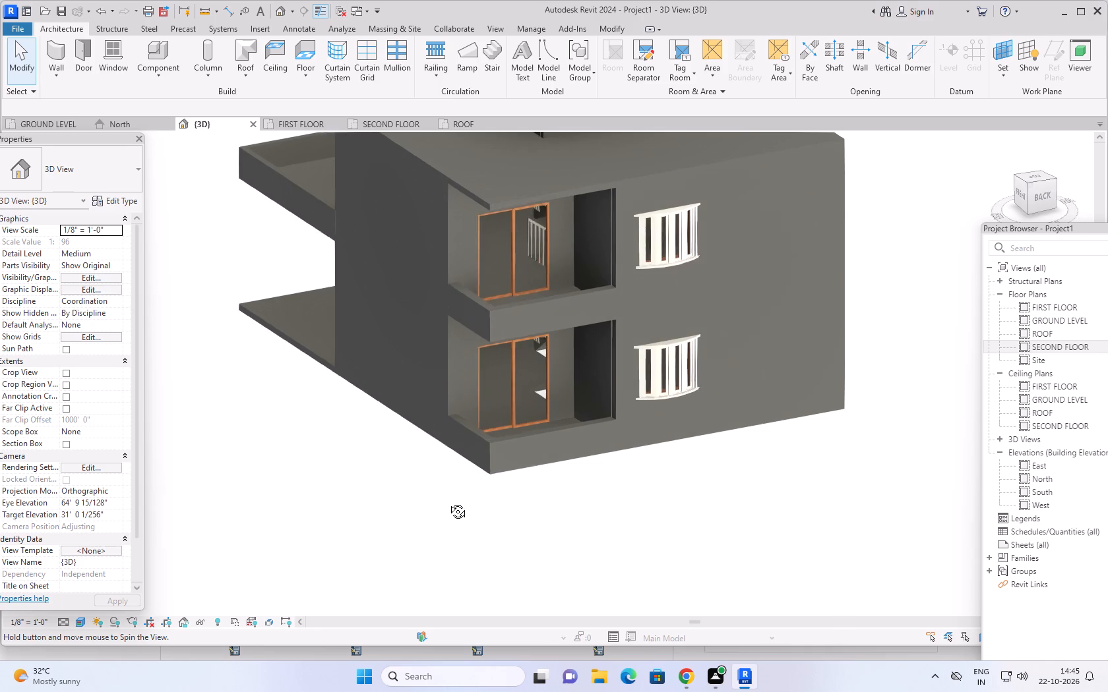
{"action": "middle_click_drag", "start_coordinate": [448, 502], "coordinate": [815, 467], "text": "shift"}
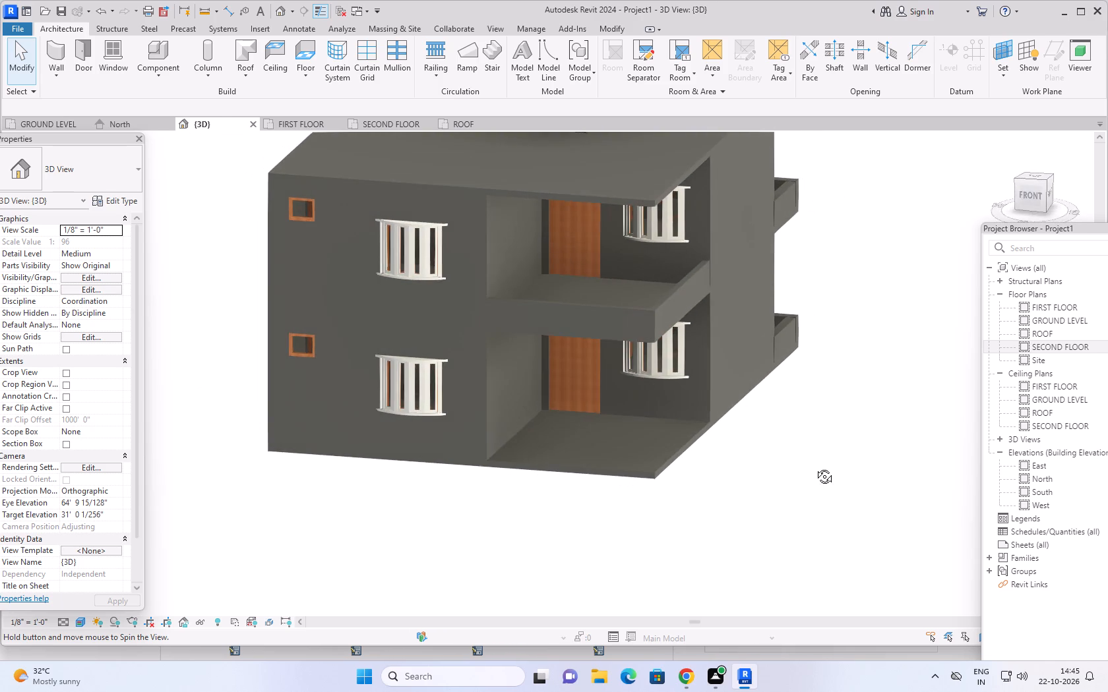
{"action": "middle_click_drag", "start_coordinate": [815, 467], "coordinate": [820, 451], "text": "shift"}
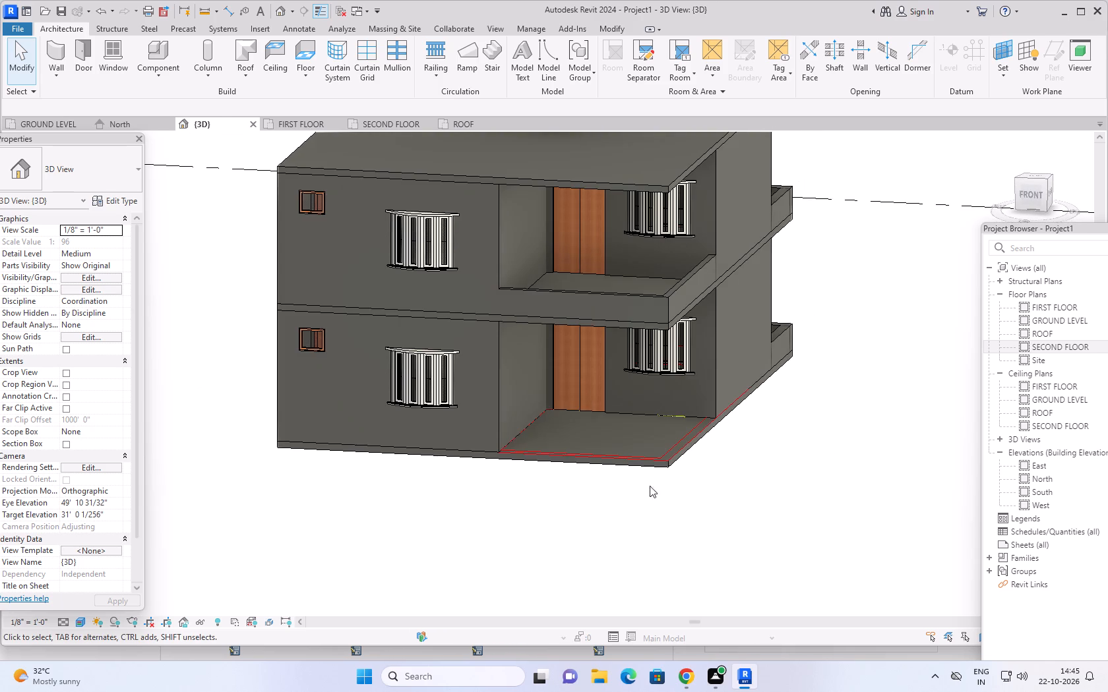
Examine the open front sit-outs and the back sit-outs with sliding doors in 3D, orbiting around the house.
{"action": "middle_click_drag", "start_coordinate": [683, 480], "coordinate": [685, 510]}
{"action": "middle_click_drag", "start_coordinate": [732, 473], "coordinate": [742, 550]}
{"action": "scroll", "coordinate": [732, 473], "scroll_direction": "up", "scroll_amount": 1}
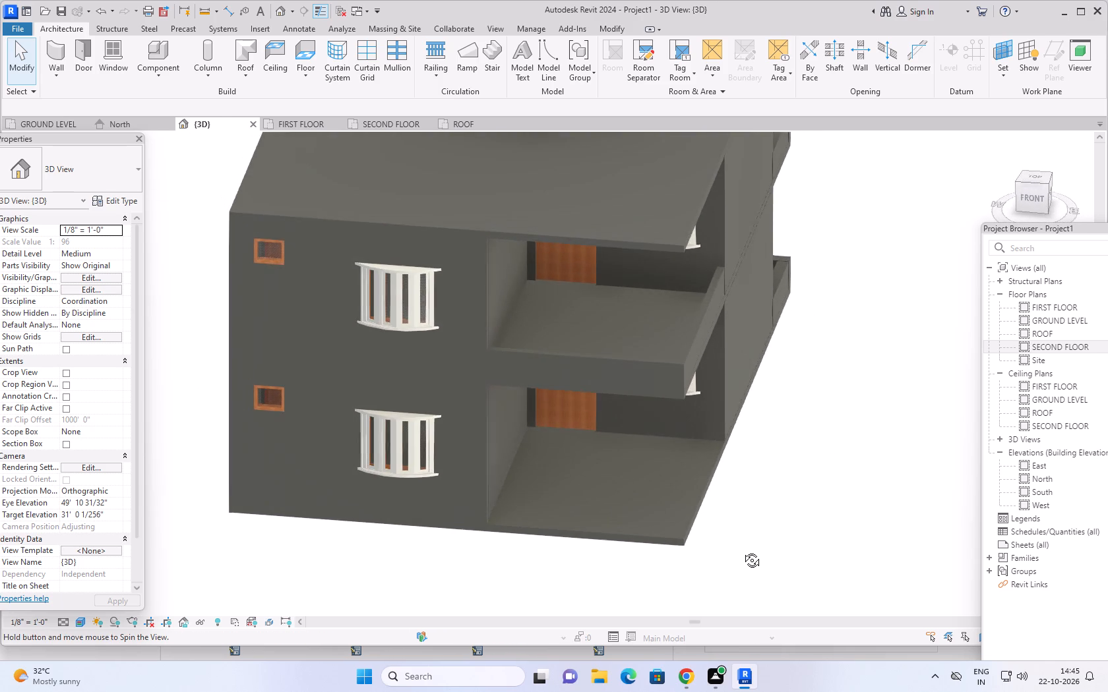
{"action": "middle_click_drag", "start_coordinate": [742, 550], "coordinate": [749, 546]}
{"action": "middle_click_drag", "start_coordinate": [776, 461], "coordinate": [741, 496], "text": "shift"}
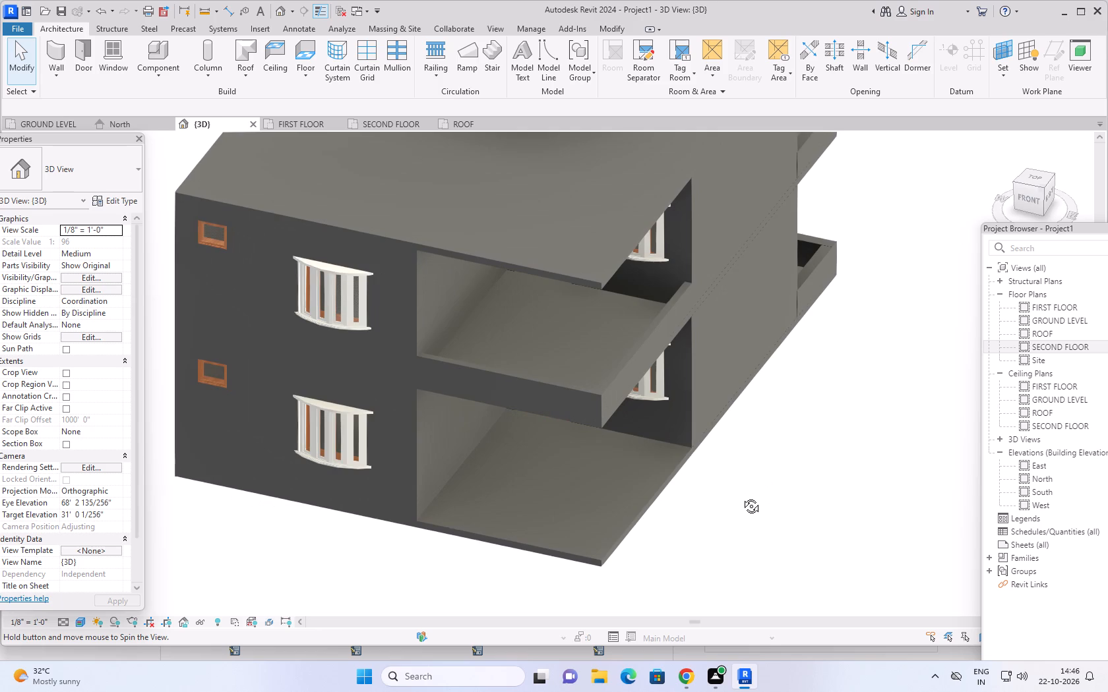
{"action": "middle_click_drag", "start_coordinate": [741, 496], "coordinate": [619, 504], "text": "shift"}
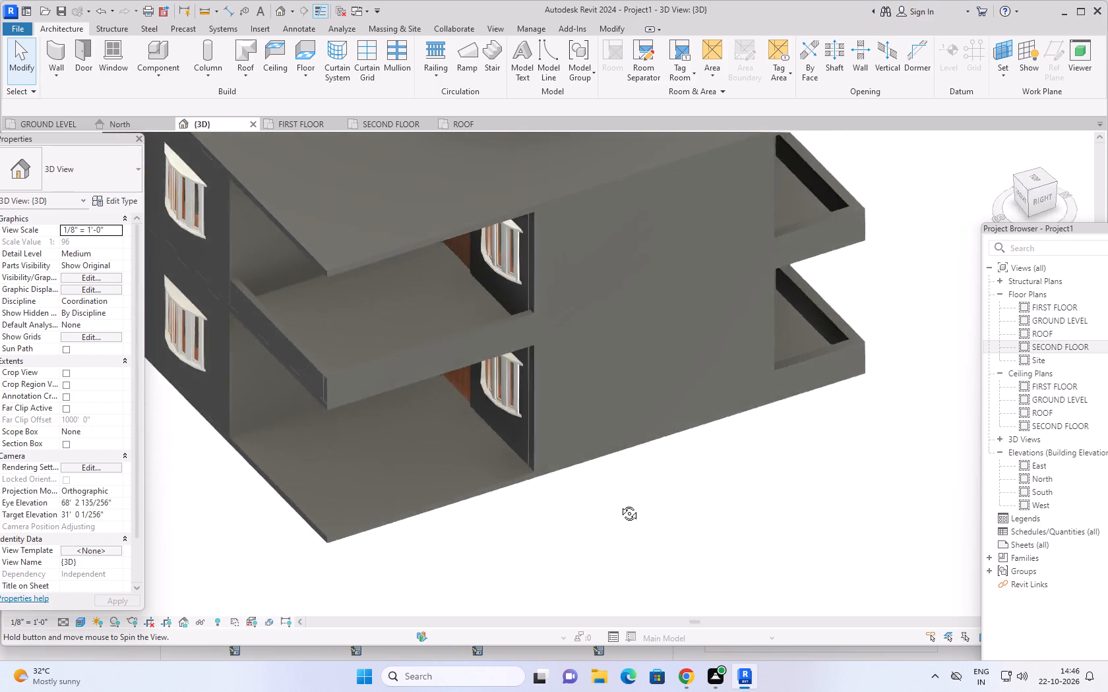
{"action": "middle_click_drag", "start_coordinate": [619, 504], "coordinate": [328, 501], "text": "shift"}
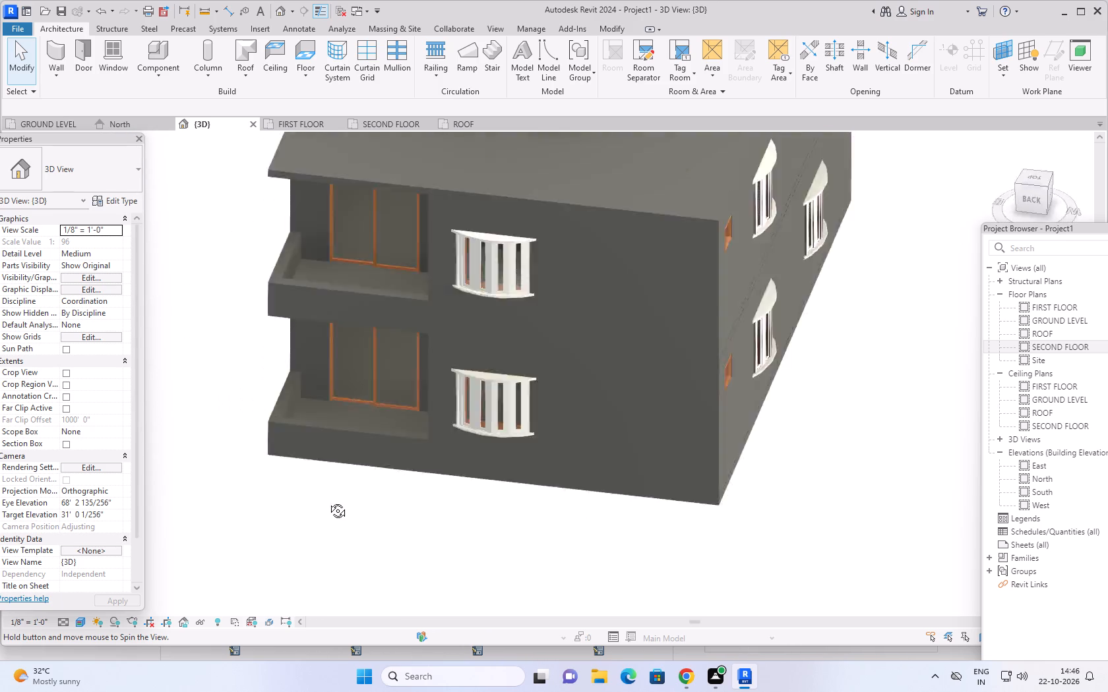
{"action": "middle_click_drag", "start_coordinate": [328, 501], "coordinate": [750, 490], "text": "shift"}
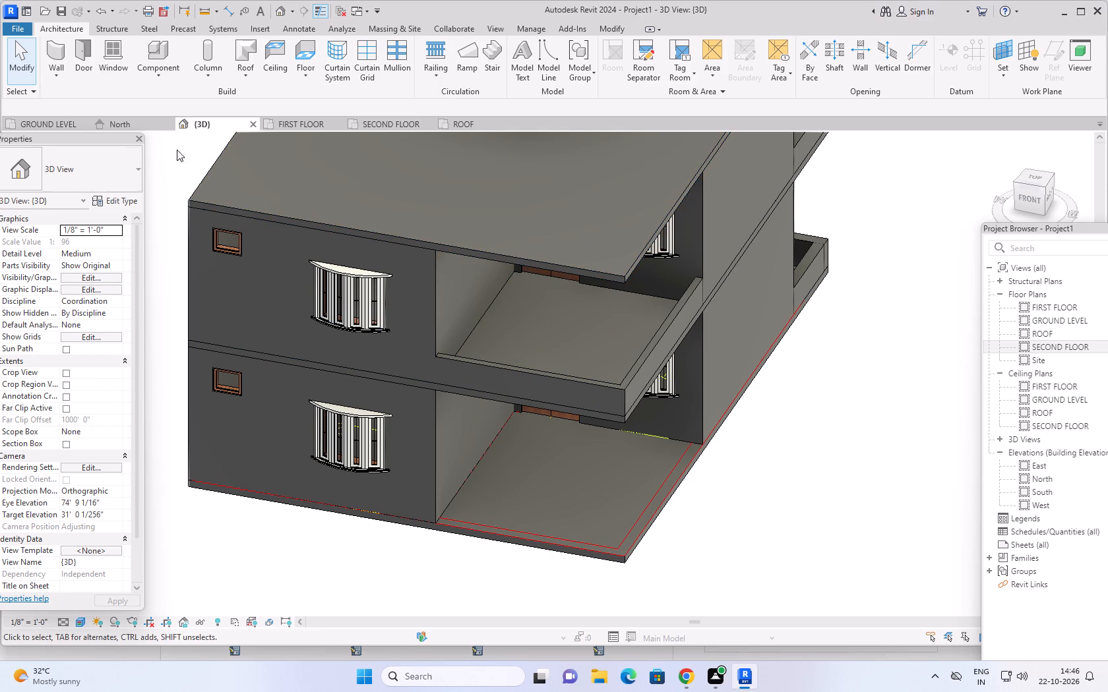
Open the FIRST FLOOR plan and look over its overall layout, including the front and back sit-outs.
{"action": "left_click", "coordinate": [305, 121]}
{"action": "scroll", "coordinate": [632, 311], "scroll_direction": "down", "scroll_amount": 1}
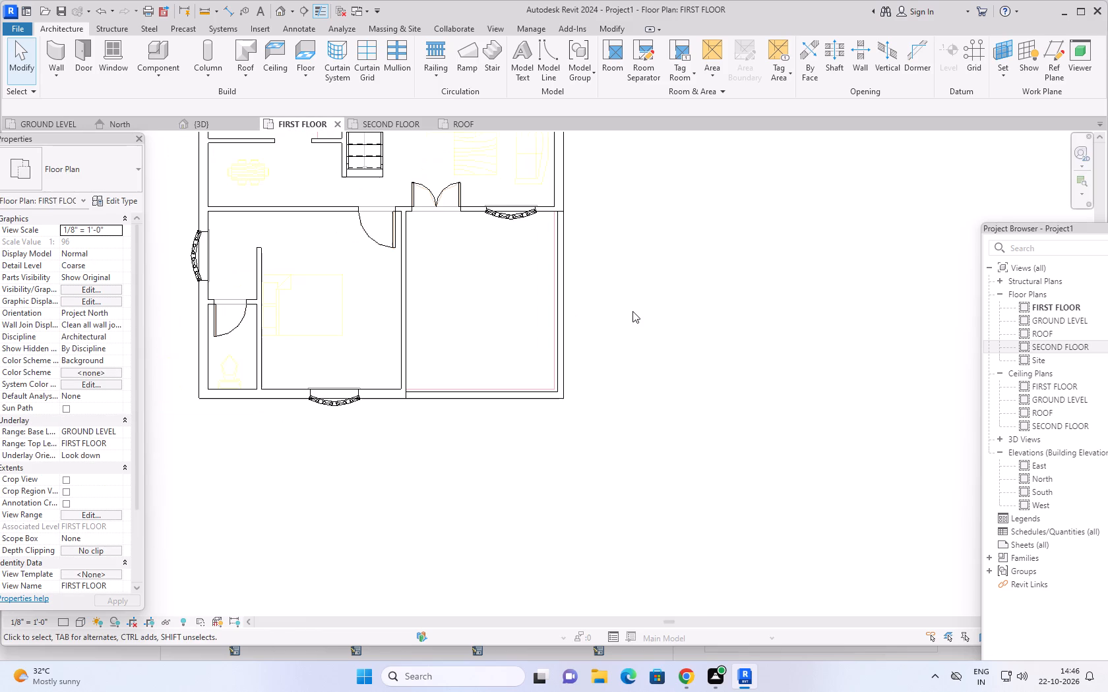
{"action": "middle_click_drag", "start_coordinate": [644, 293], "coordinate": [647, 332]}
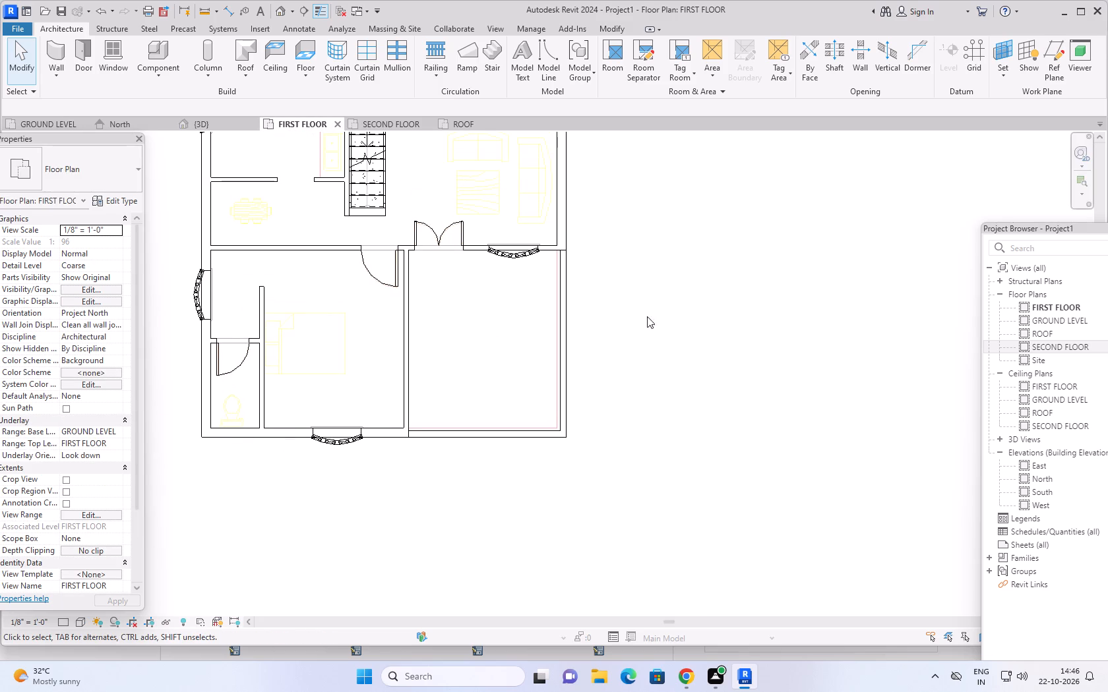
{"action": "scroll", "coordinate": [646, 278], "scroll_direction": "down", "scroll_amount": 6}
{"action": "middle_click_drag", "start_coordinate": [654, 277], "coordinate": [631, 343]}
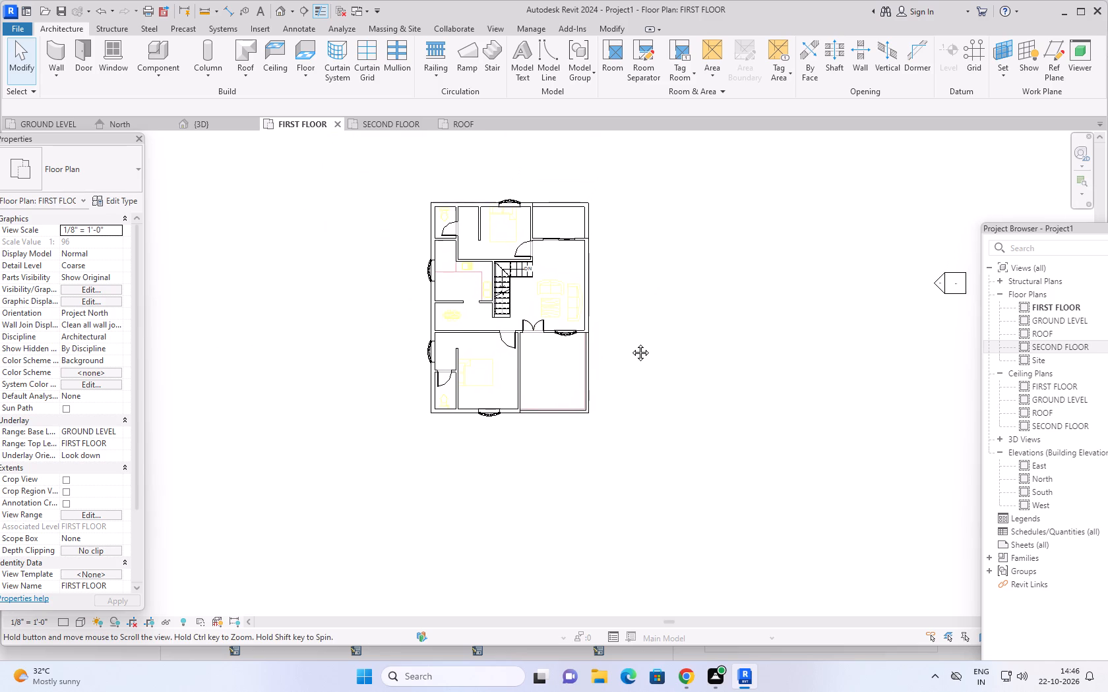
{"action": "middle_click_drag", "start_coordinate": [631, 343], "coordinate": [627, 350]}
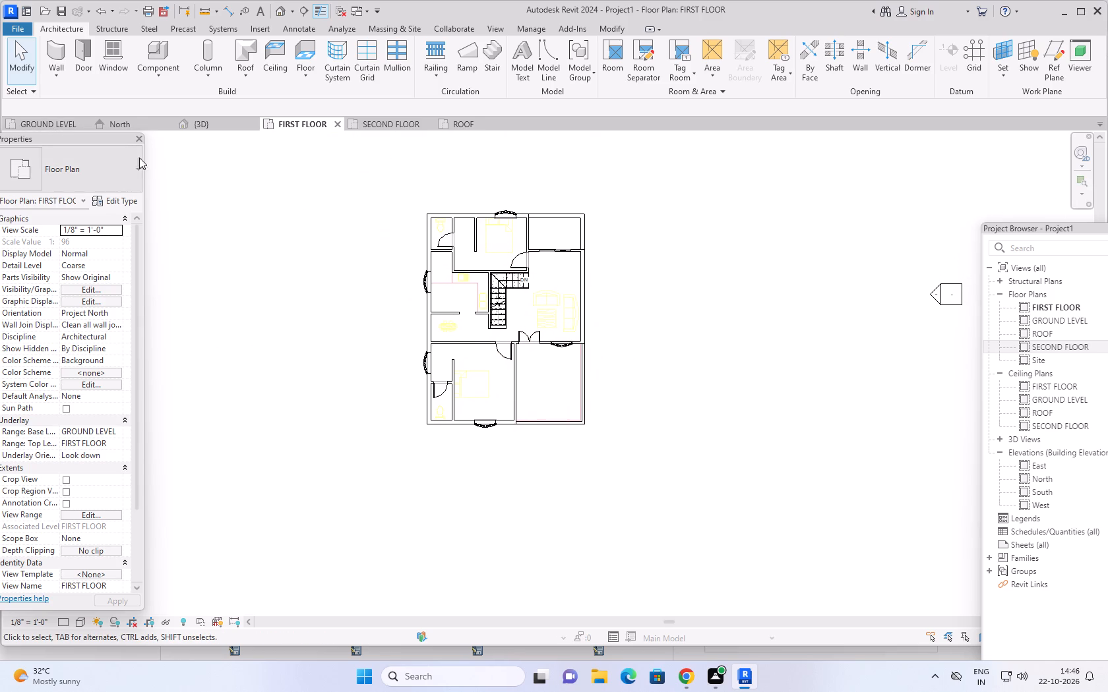
{"action": "scroll", "coordinate": [212, 258], "scroll_direction": "up", "scroll_amount": 1}
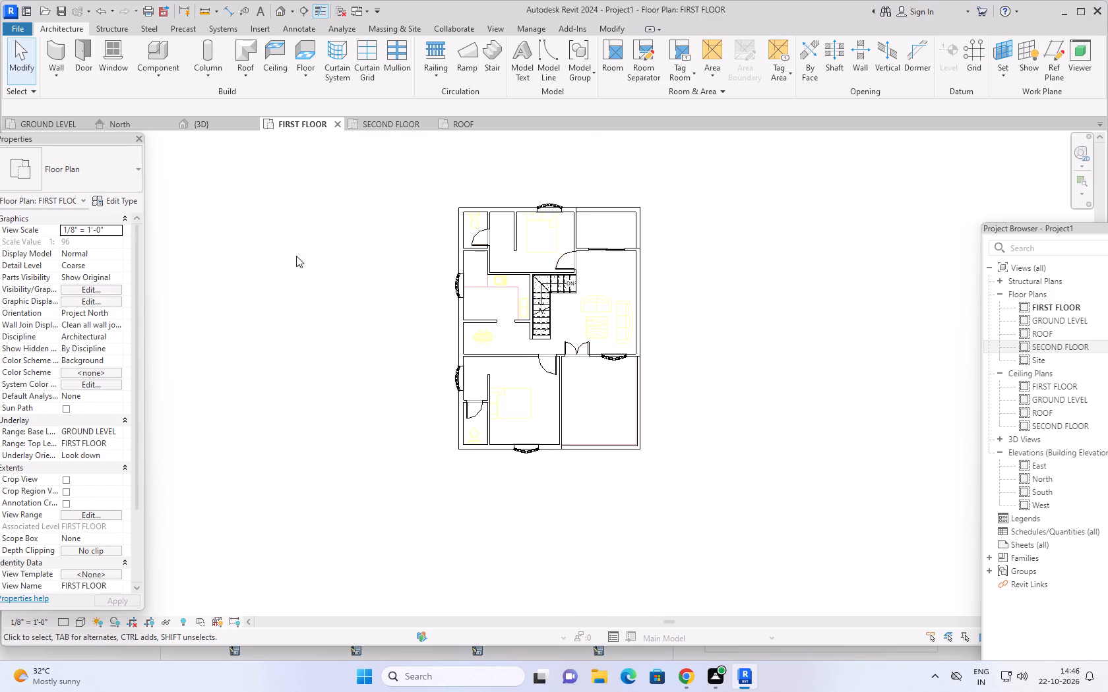
{"action": "middle_click_drag", "start_coordinate": [288, 255], "coordinate": [253, 266]}
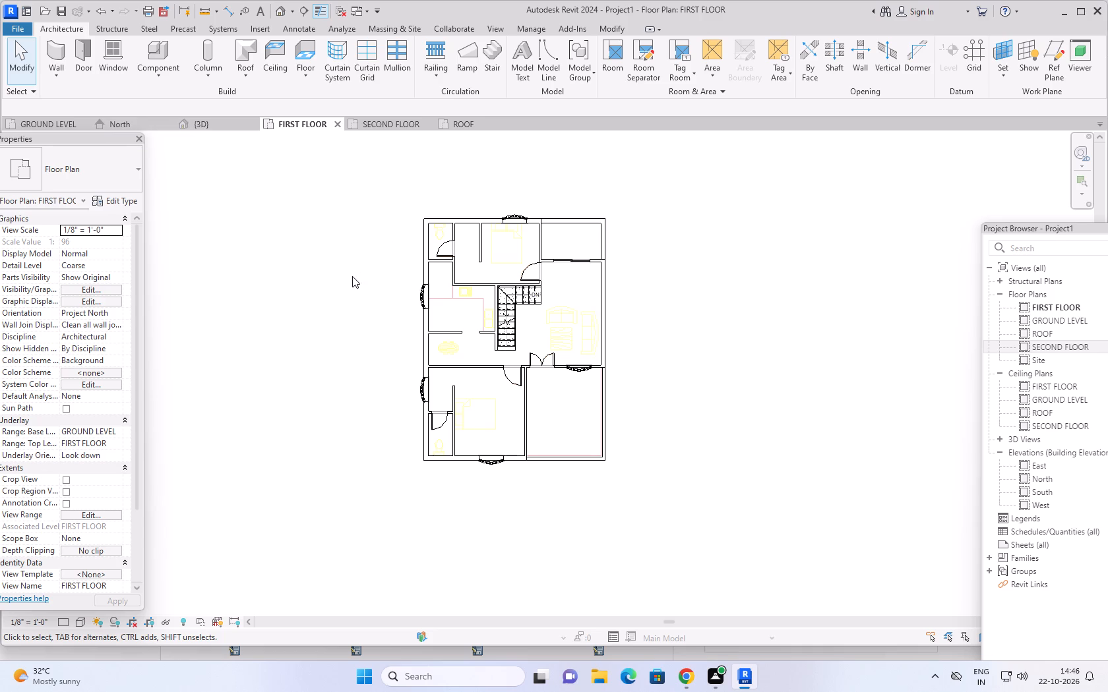
{"action": "middle_click_drag", "start_coordinate": [673, 426], "coordinate": [624, 422]}
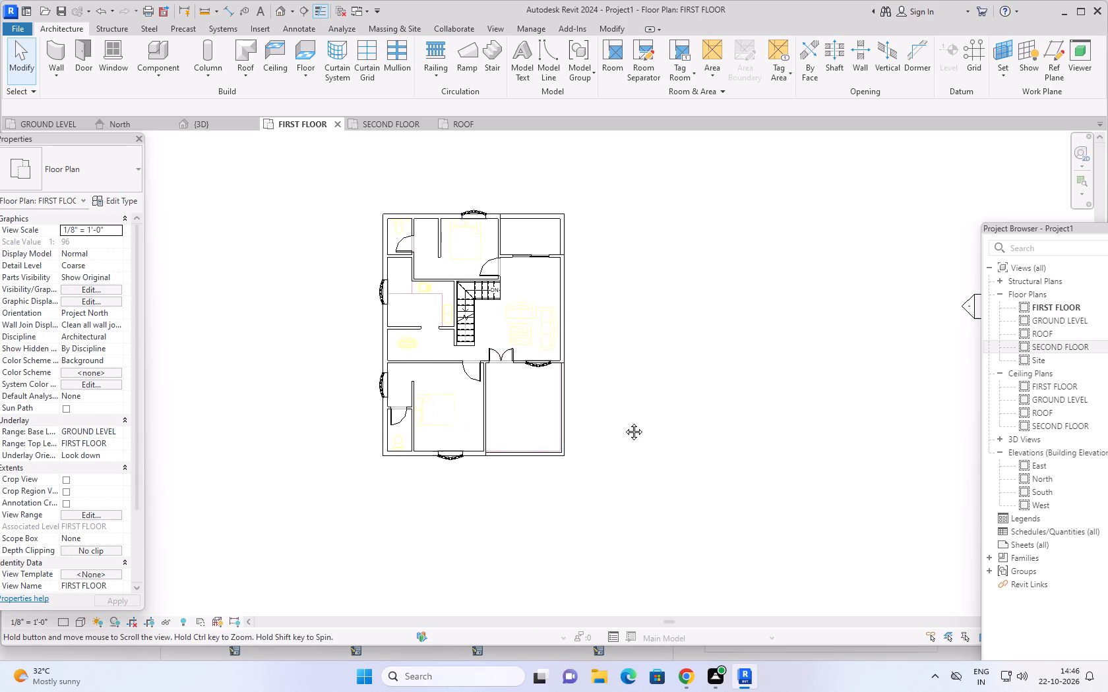
{"action": "middle_click_drag", "start_coordinate": [624, 422], "coordinate": [621, 422]}
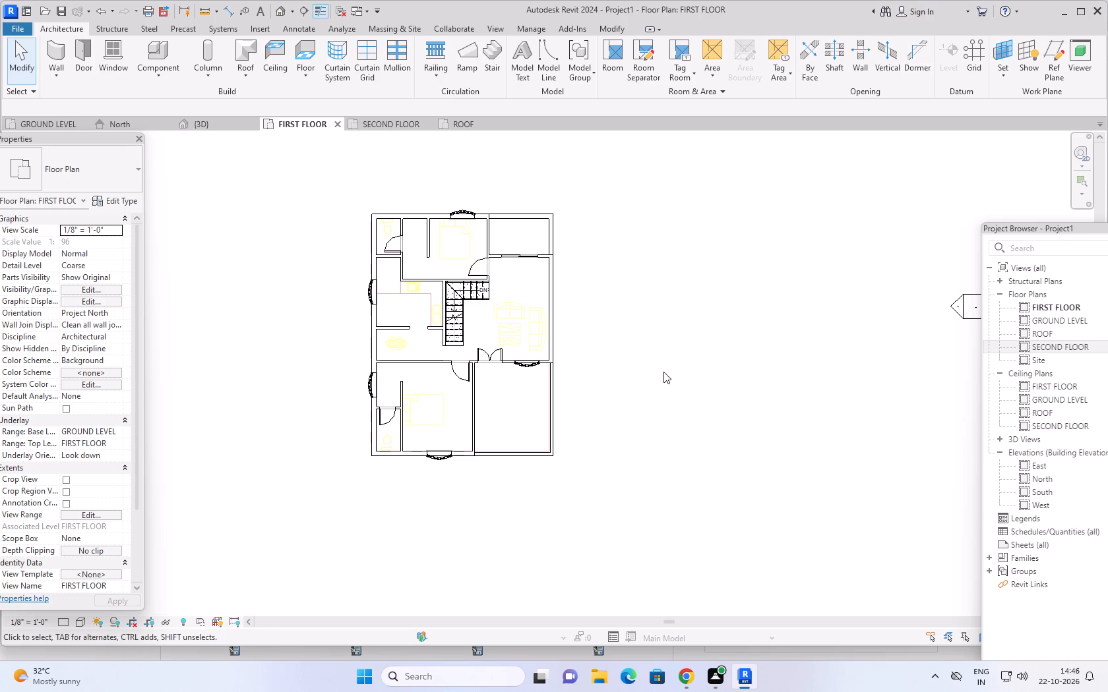
{"action": "scroll", "coordinate": [663, 372], "scroll_direction": "down", "scroll_amount": 1}
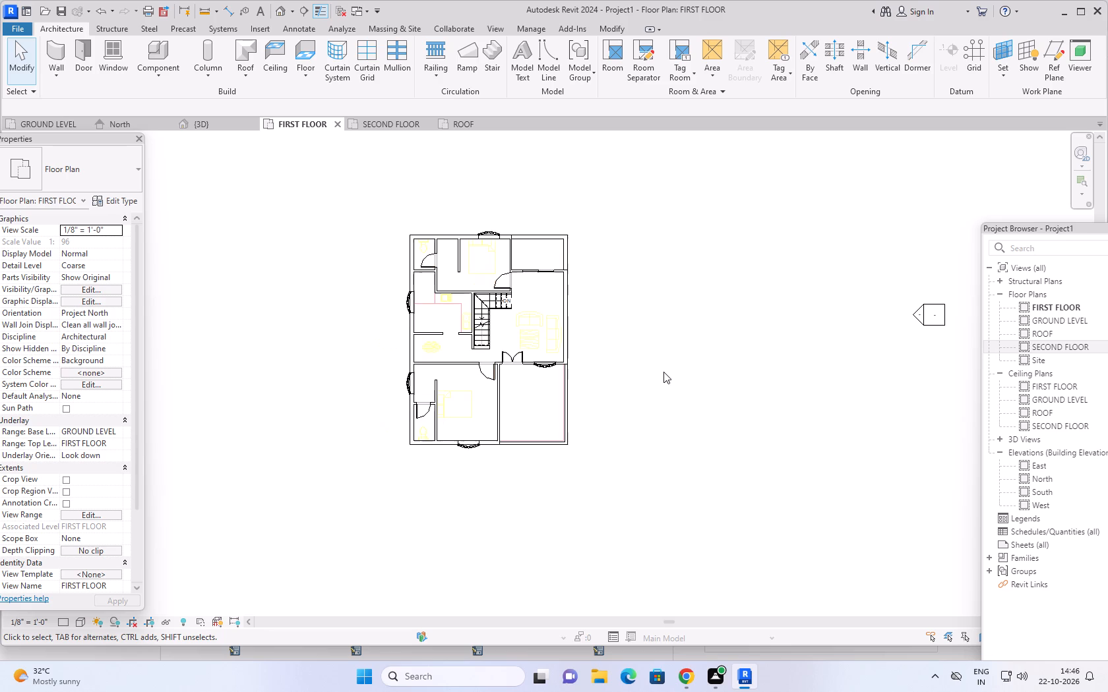
{"action": "middle_click_drag", "start_coordinate": [642, 368], "coordinate": [656, 350]}
{"action": "middle_click_drag", "start_coordinate": [635, 308], "coordinate": [647, 331]}
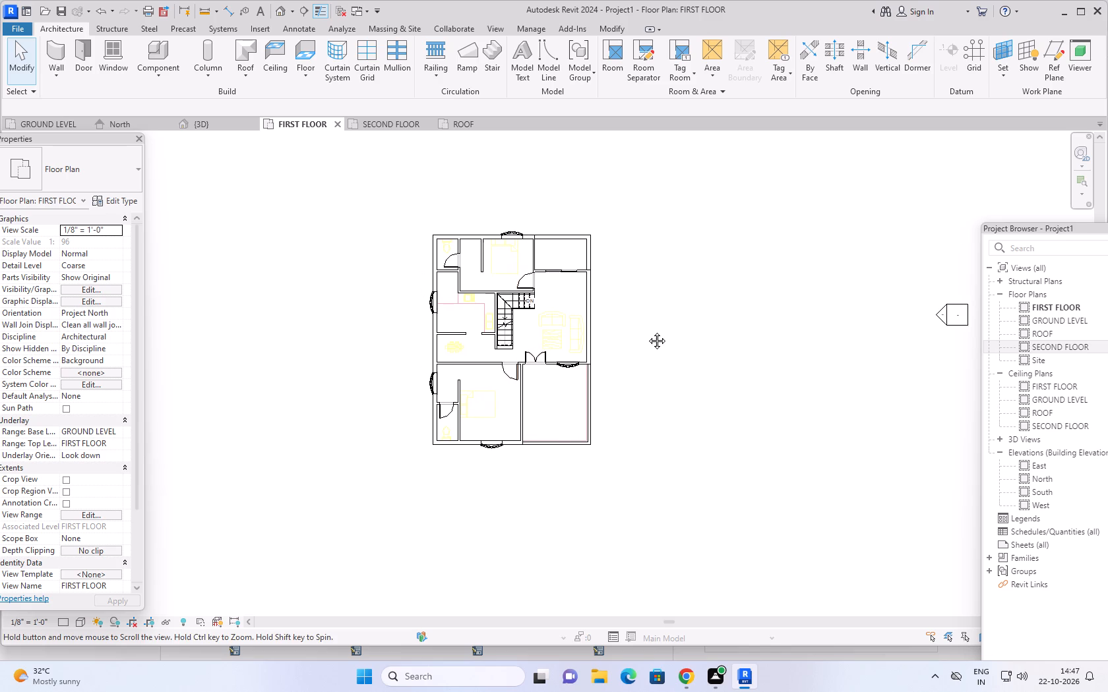
{"action": "middle_click_drag", "start_coordinate": [647, 331], "coordinate": [651, 339]}
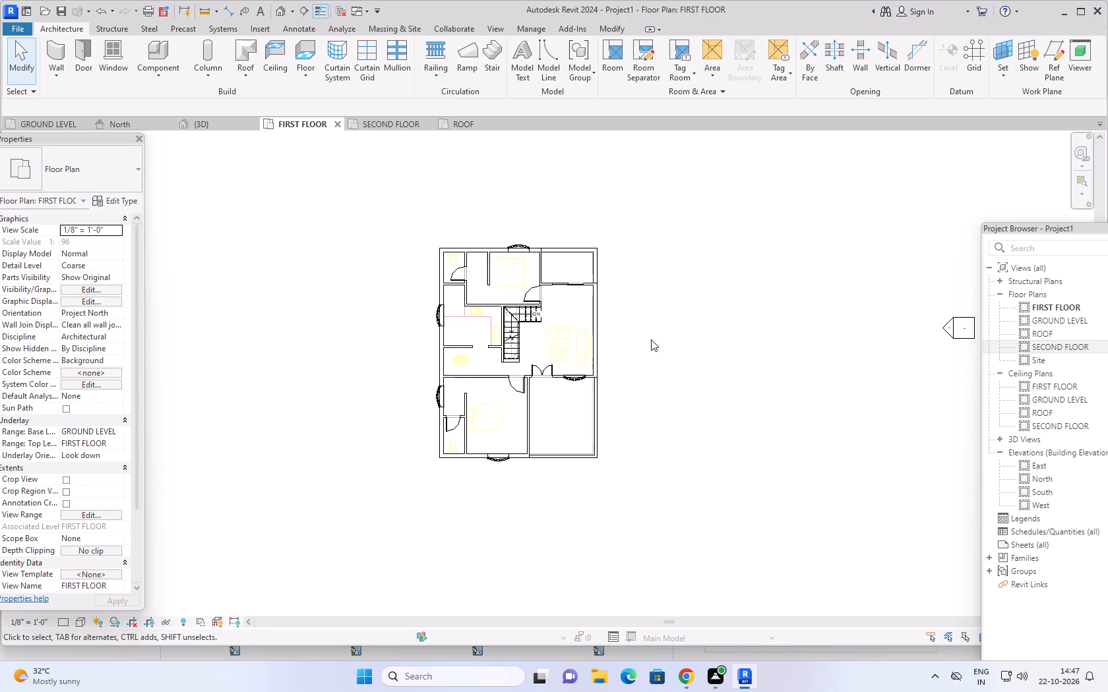
{"action": "middle_click_drag", "start_coordinate": [637, 361], "coordinate": [630, 345]}
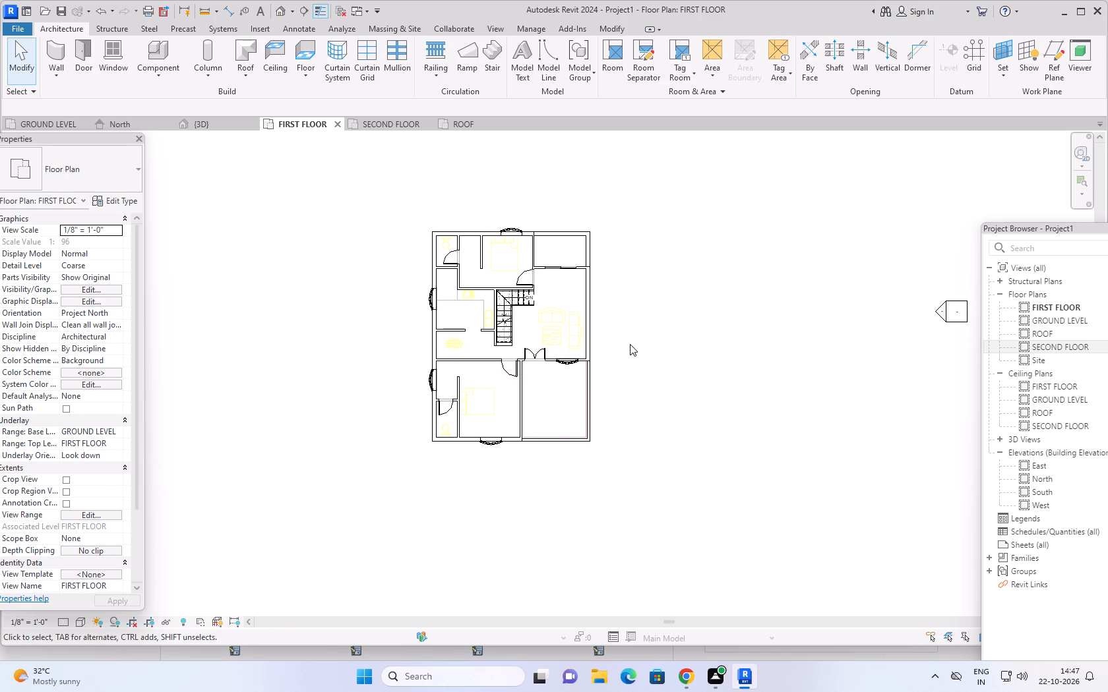
{"action": "middle_click_drag", "start_coordinate": [629, 344], "coordinate": [609, 333]}
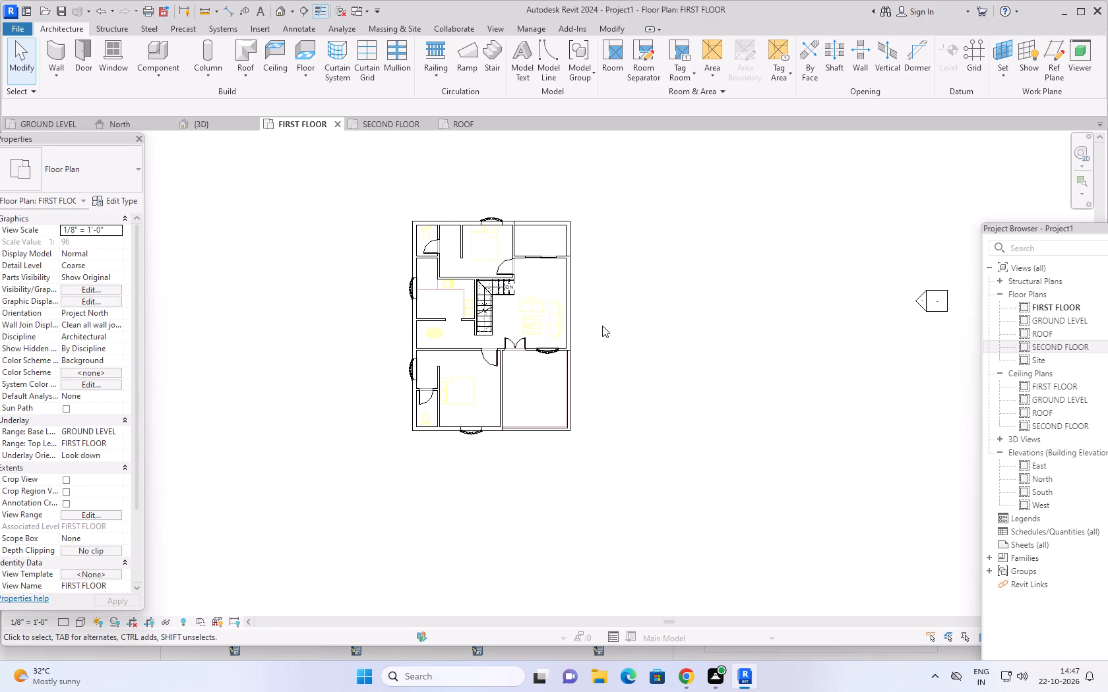
{"action": "scroll", "coordinate": [592, 306], "scroll_direction": "up", "scroll_amount": 1}
{"action": "middle_click_drag", "start_coordinate": [616, 274], "coordinate": [619, 280]}
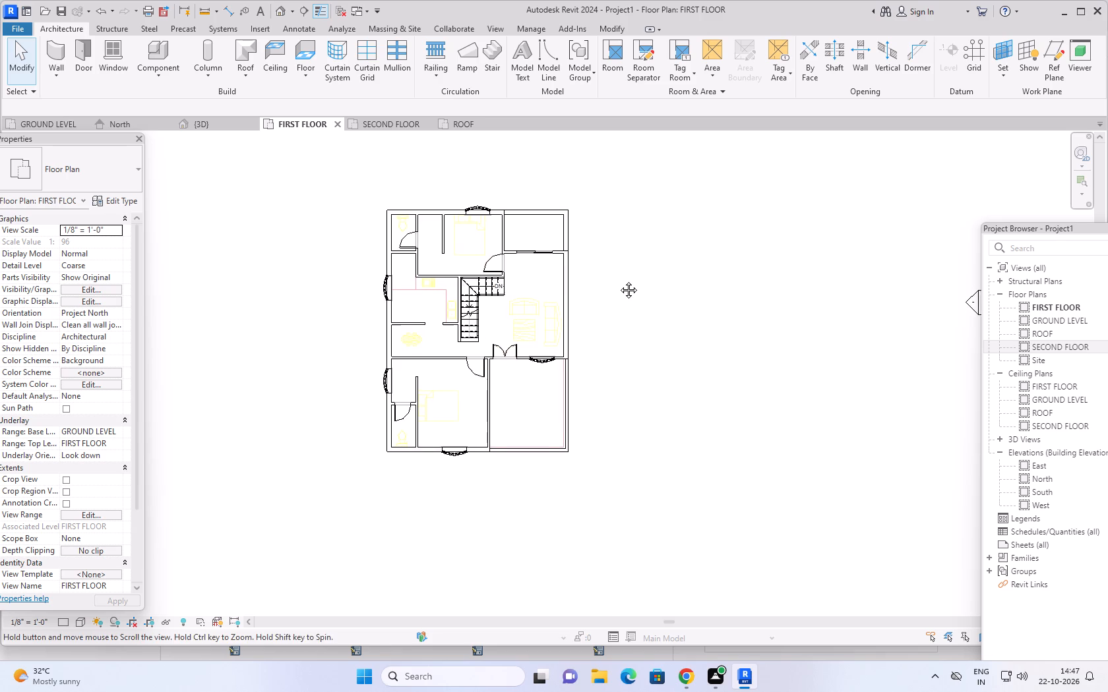
{"action": "middle_click_drag", "start_coordinate": [619, 280], "coordinate": [625, 289]}
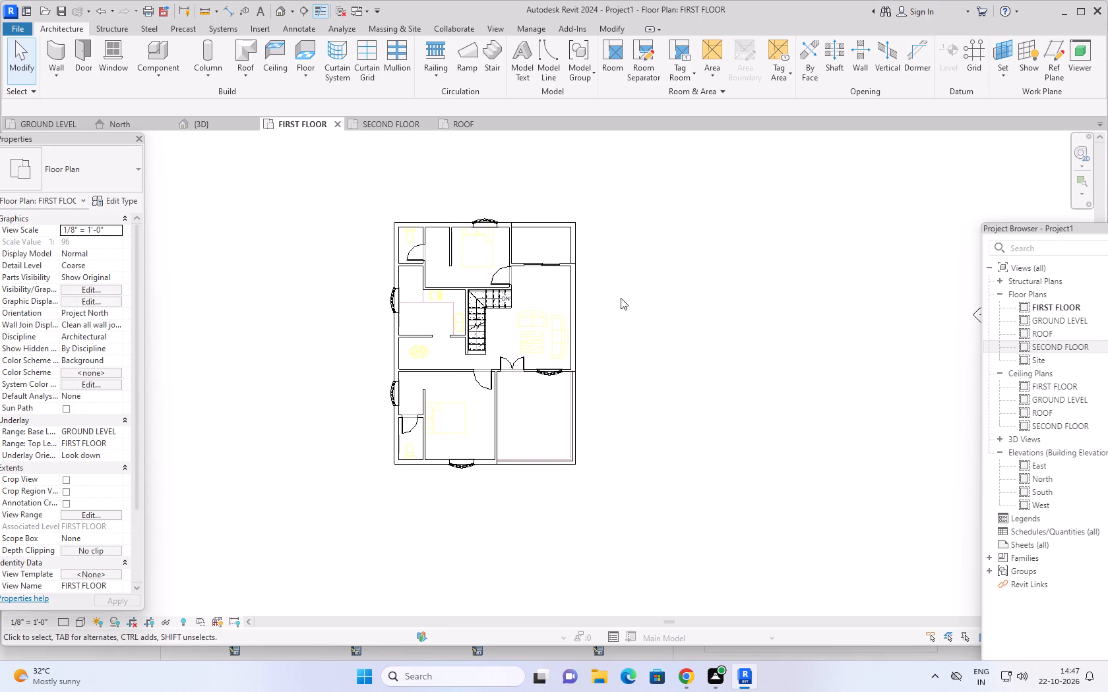
{"action": "middle_click_drag", "start_coordinate": [614, 315], "coordinate": [602, 298]}
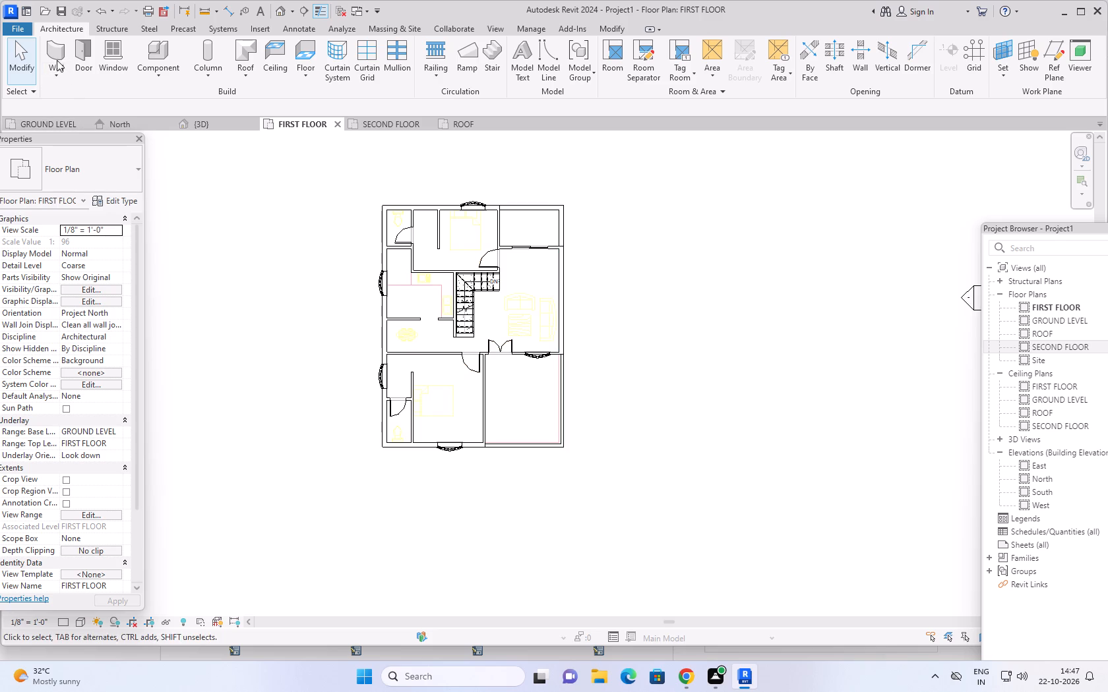
Start a Handrail - Rectangular railing with a 2' base offset and sketch its path about 15' 1 1/2" along the front sit-out's outer side wall centreline.
{"action": "left_click", "coordinate": [439, 48]}
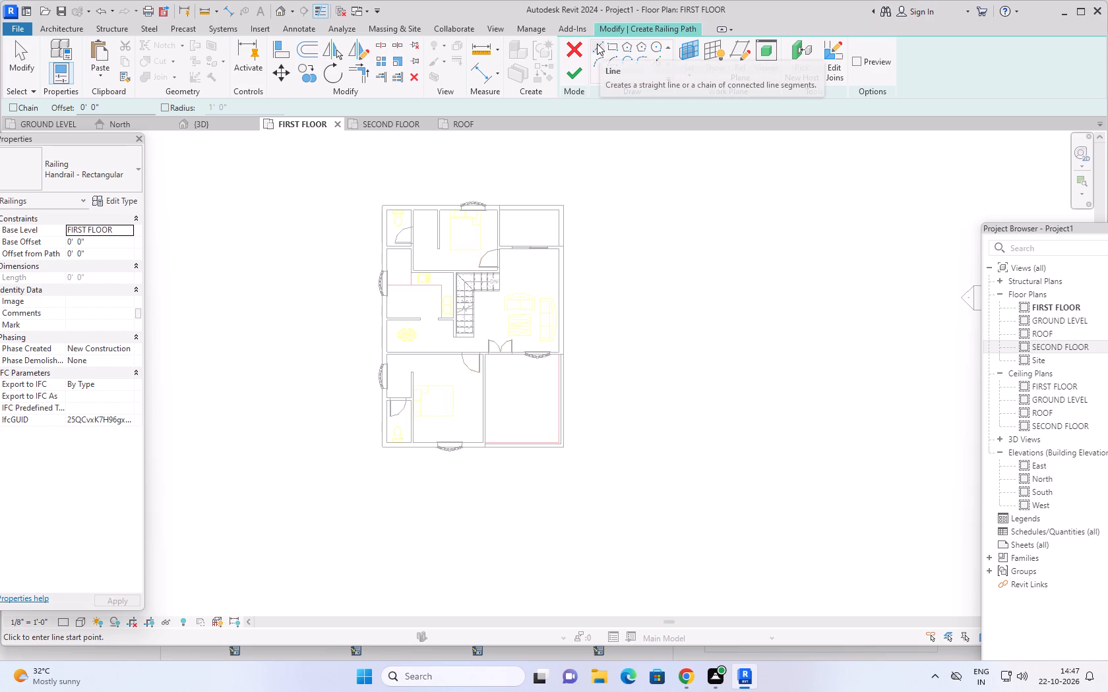
{"action": "scroll", "coordinate": [597, 43], "scroll_direction": "up", "scroll_amount": 2}
{"action": "scroll", "coordinate": [578, 401], "scroll_direction": "up", "scroll_amount": 5}
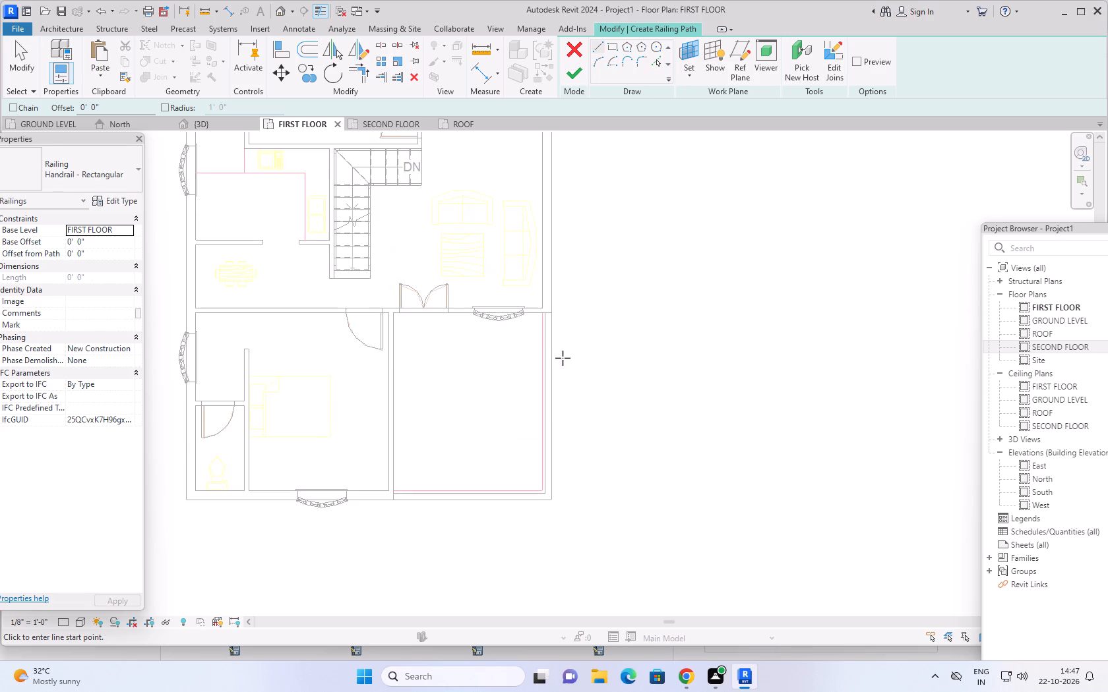
{"action": "scroll", "coordinate": [563, 358], "scroll_direction": "up", "scroll_amount": 4}
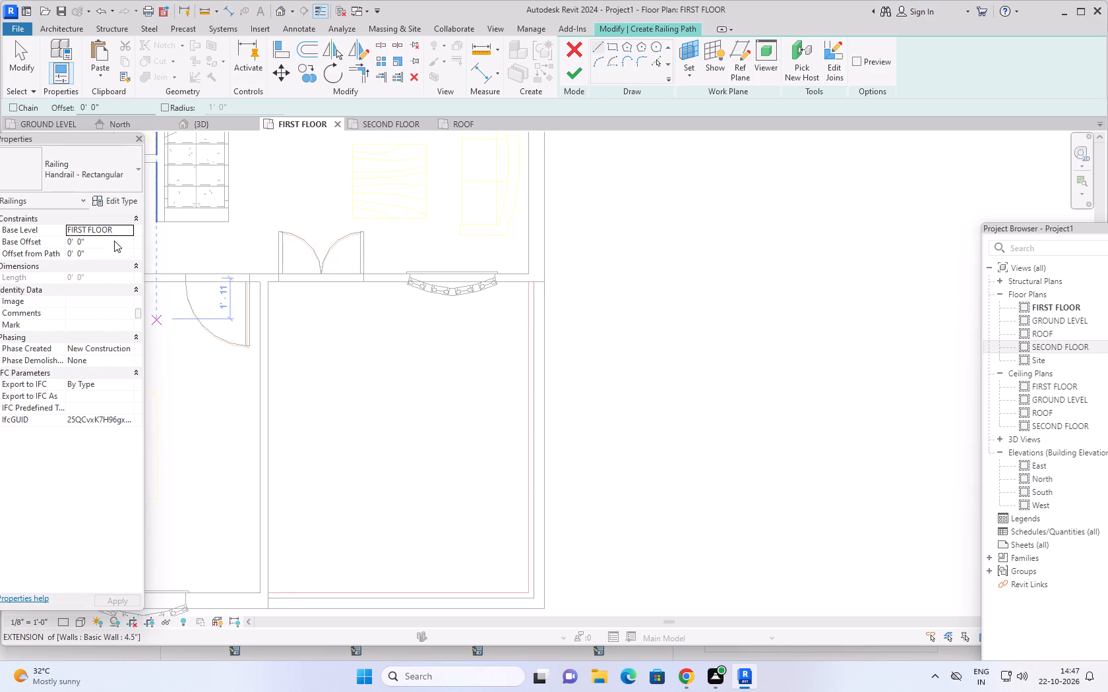
{"action": "left_click", "coordinate": [114, 241]}
{"action": "type", "text": "2'"}
{"action": "key", "text": "Return"}
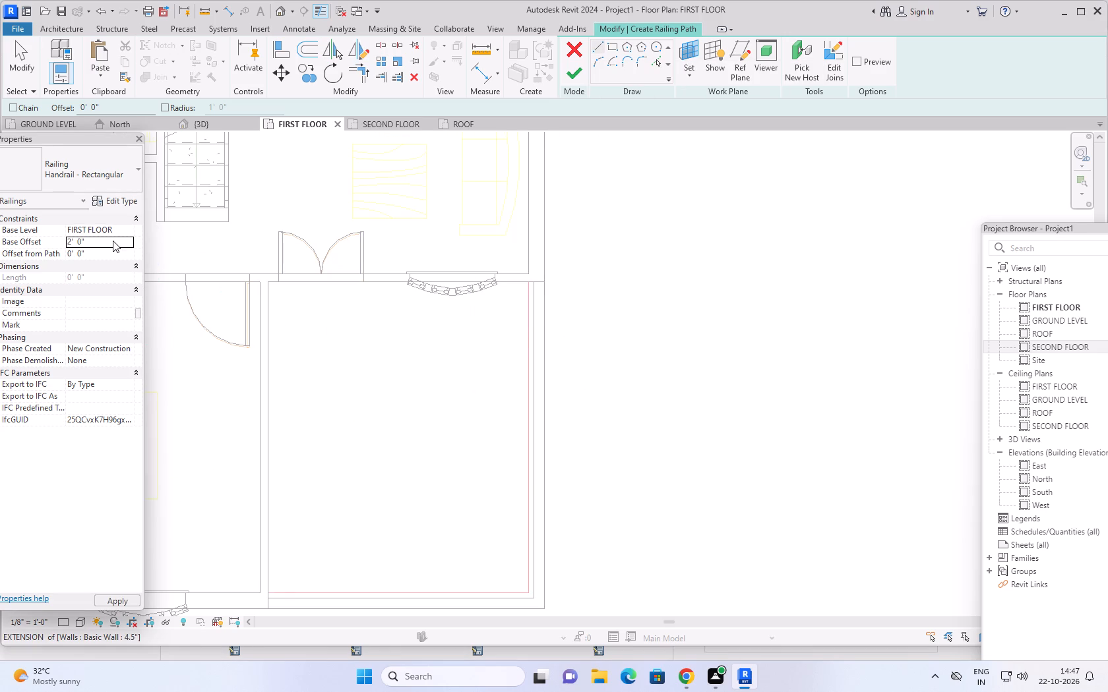
{"action": "scroll", "coordinate": [541, 279], "scroll_direction": "up", "scroll_amount": 2}
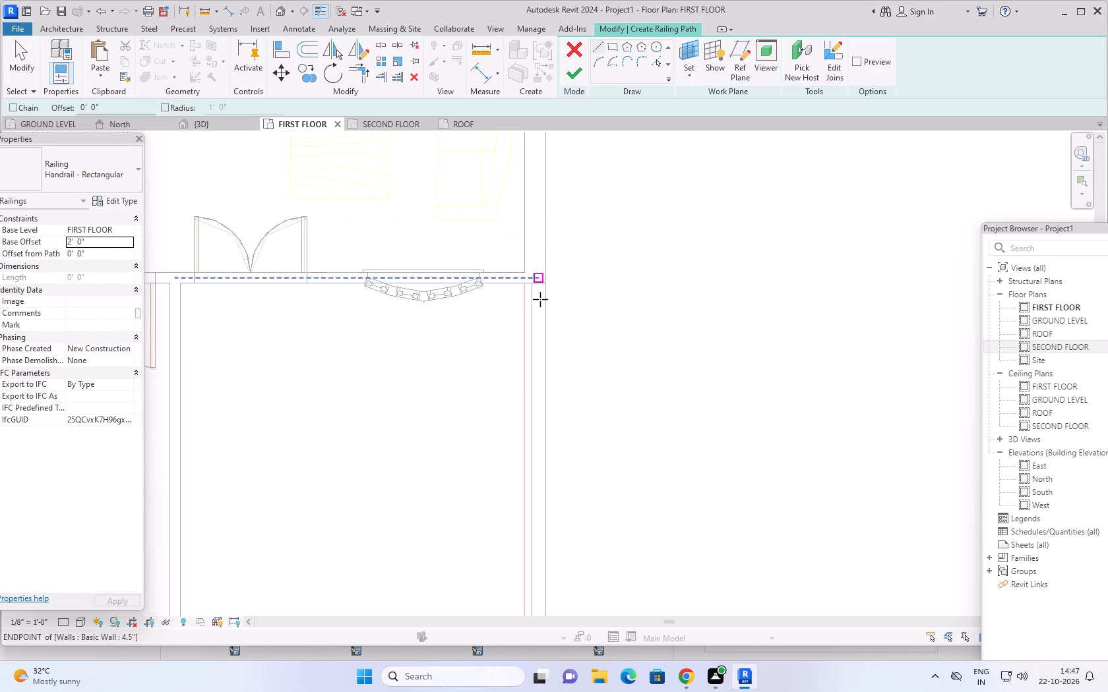
{"action": "scroll", "coordinate": [540, 299], "scroll_direction": "up", "scroll_amount": 9}
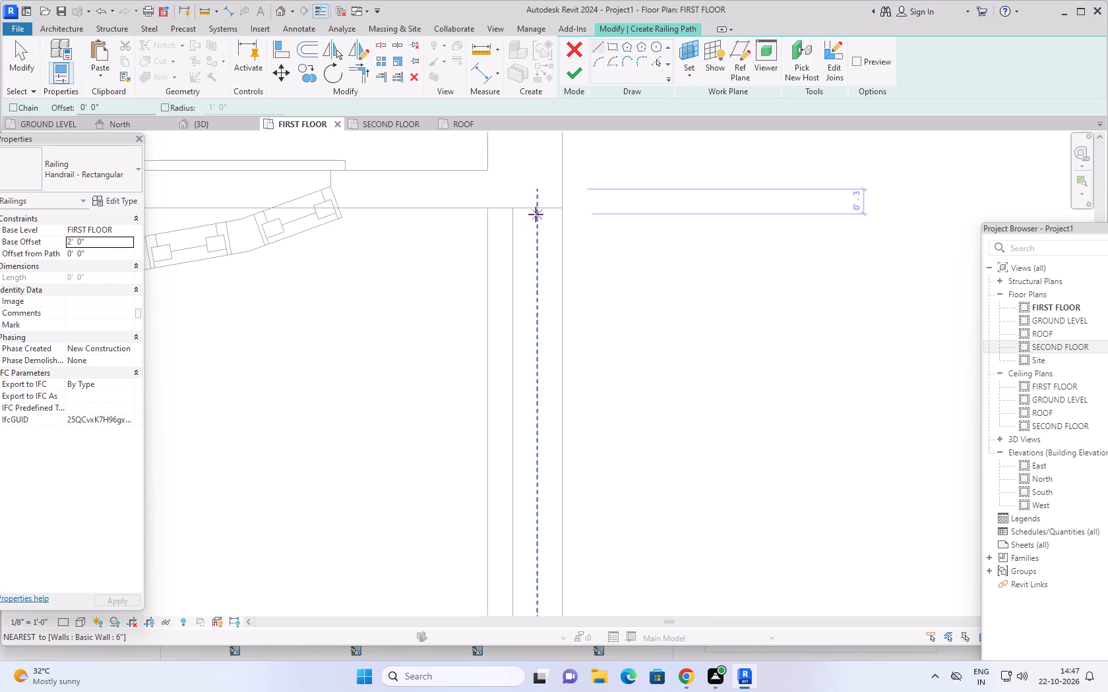
{"action": "left_click", "coordinate": [536, 208]}
{"action": "scroll", "coordinate": [532, 482], "scroll_direction": "down", "scroll_amount": 2}
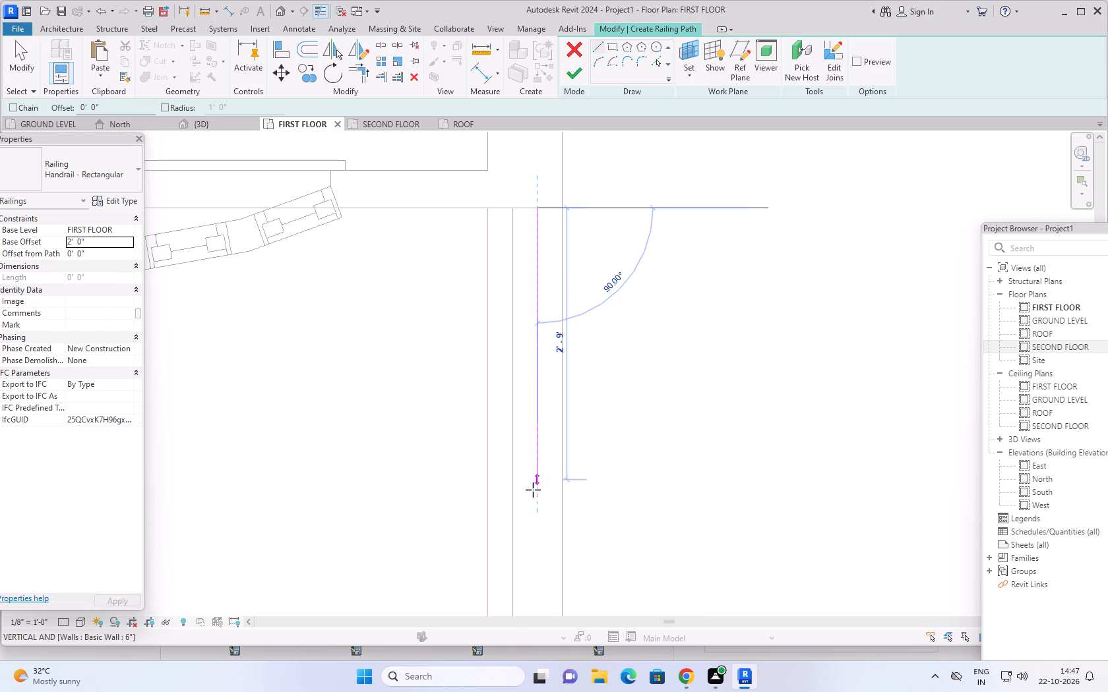
{"action": "scroll", "coordinate": [533, 490], "scroll_direction": "down", "scroll_amount": 6}
{"action": "middle_click_drag", "start_coordinate": [536, 512], "coordinate": [616, 196]}
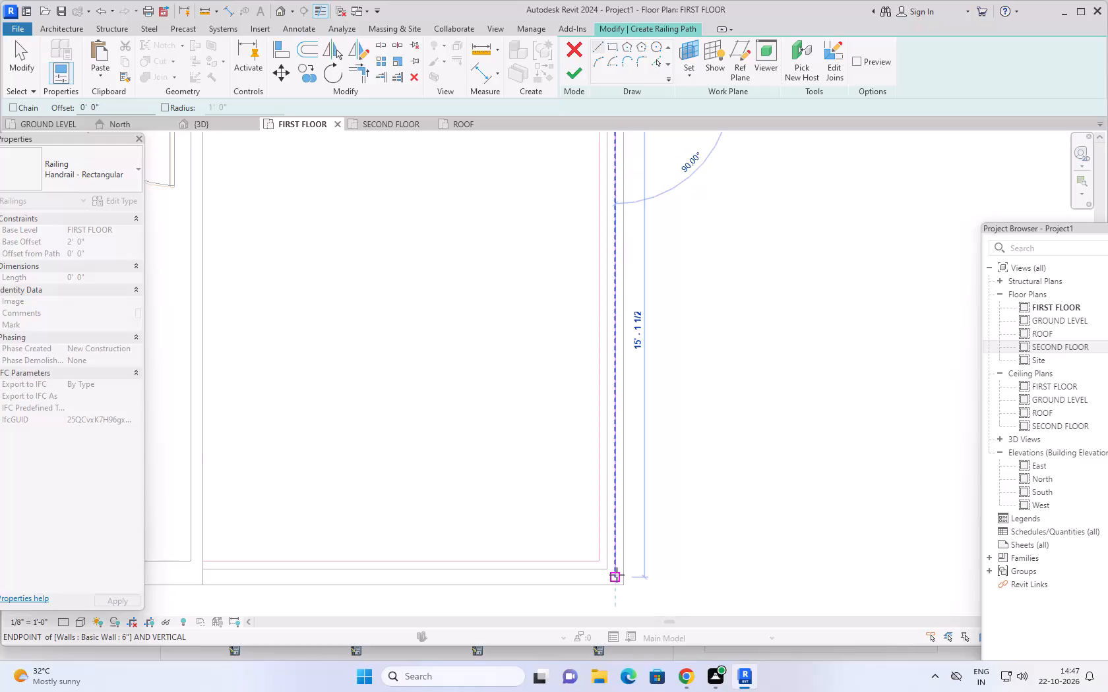
{"action": "scroll", "coordinate": [617, 575], "scroll_direction": "up", "scroll_amount": 5}
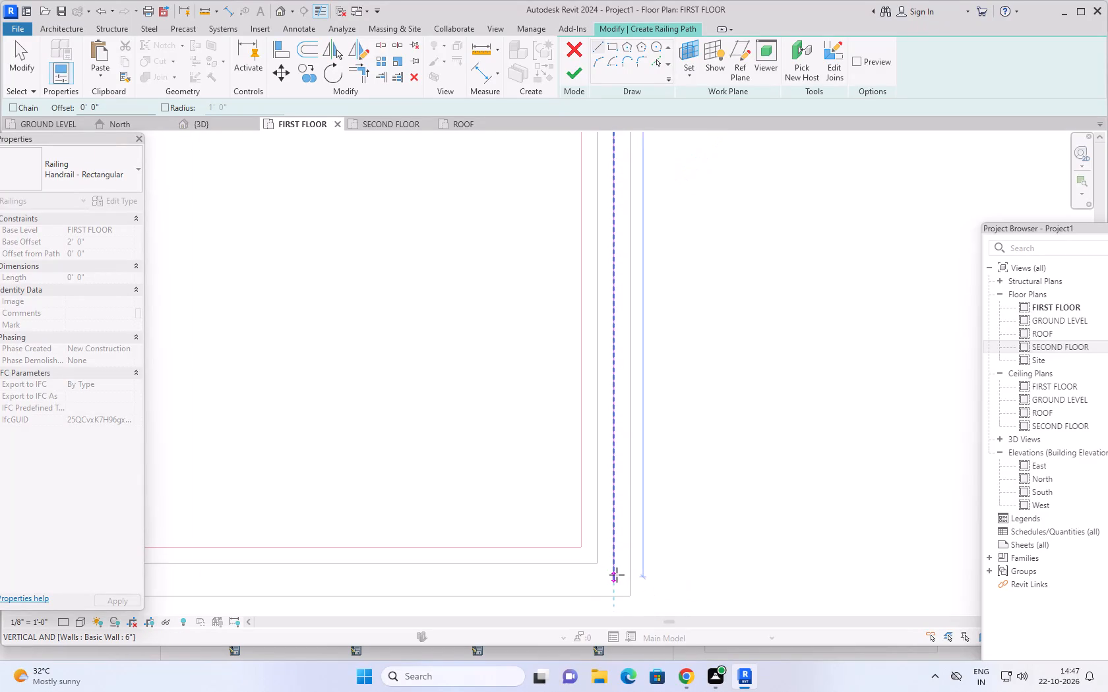
{"action": "scroll", "coordinate": [617, 575], "scroll_direction": "up", "scroll_amount": 5}
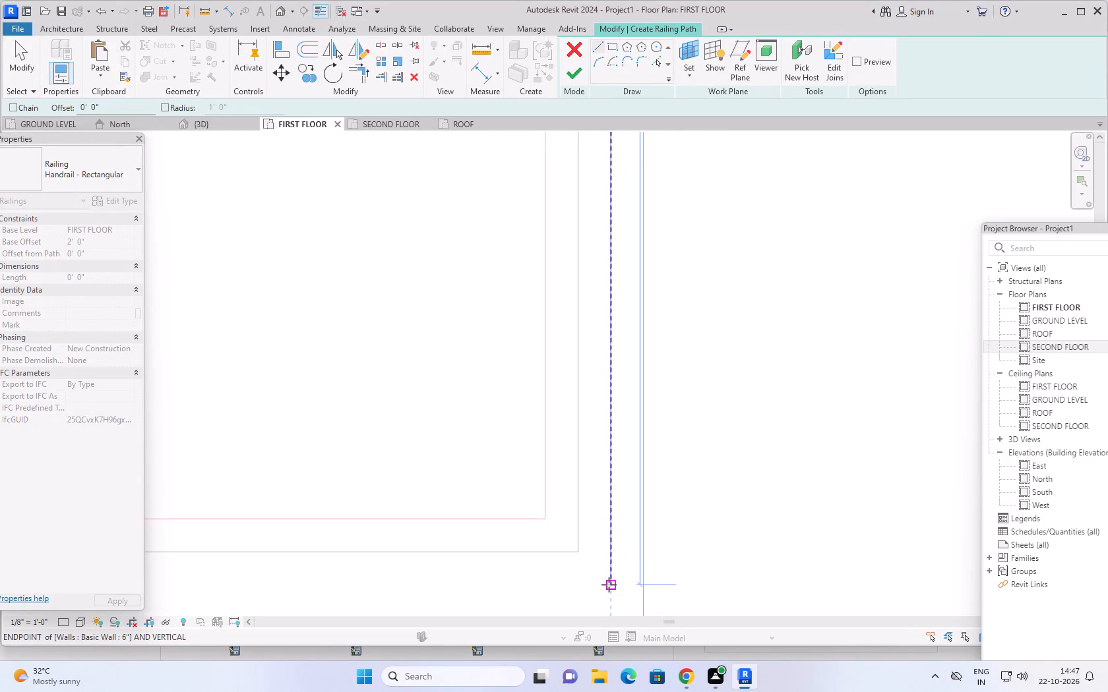
{"action": "left_click", "coordinate": [609, 584]}
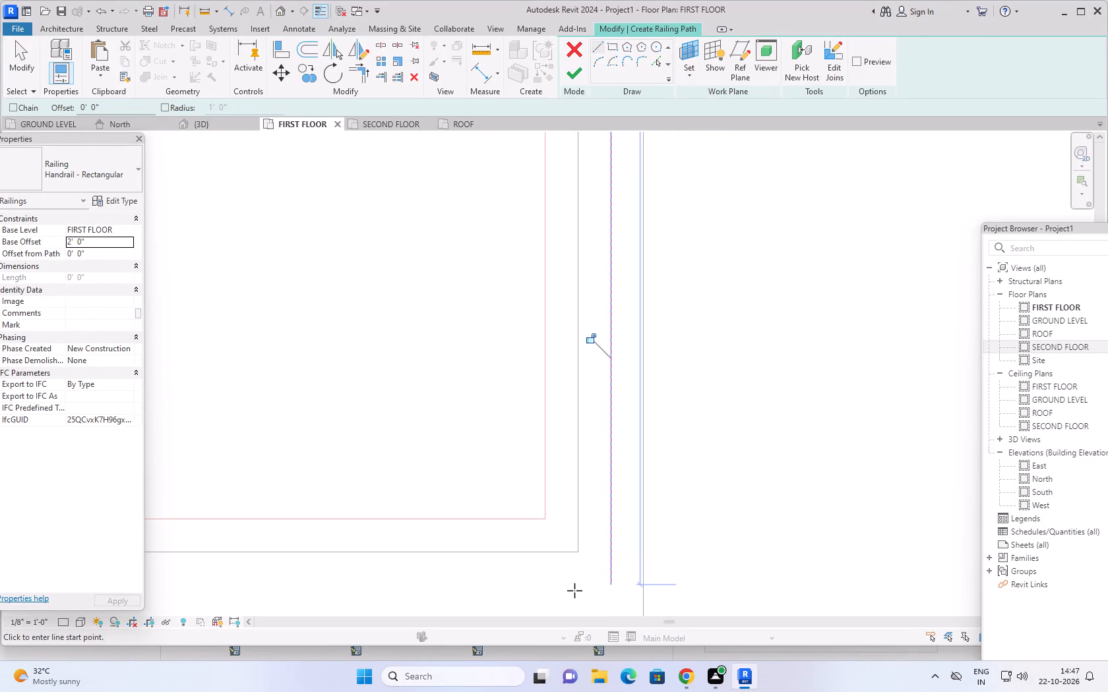
Extend the railing path about 12' 9" along the front sit-out's front wall centreline to the house wall and finish the railing.
{"action": "left_click", "coordinate": [609, 587]}
{"action": "scroll", "coordinate": [388, 593], "scroll_direction": "down", "scroll_amount": 2}
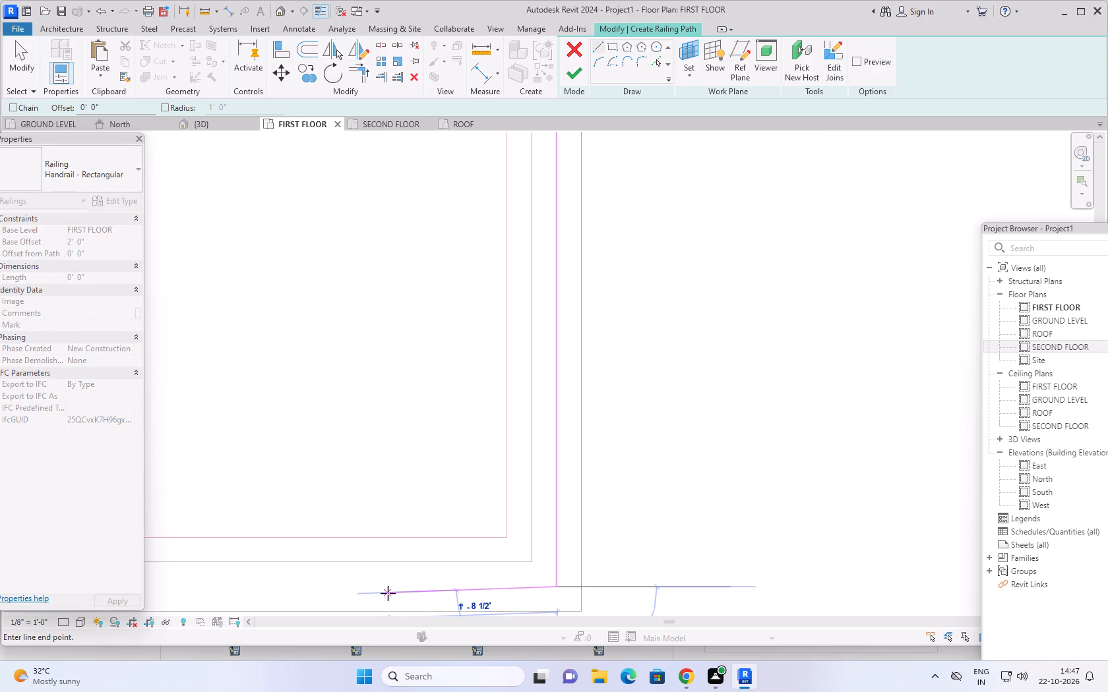
{"action": "scroll", "coordinate": [388, 593], "scroll_direction": "down", "scroll_amount": 4}
{"action": "middle_click_drag", "start_coordinate": [390, 592], "coordinate": [458, 590]}
{"action": "scroll", "coordinate": [392, 592], "scroll_direction": "down", "scroll_amount": 1}
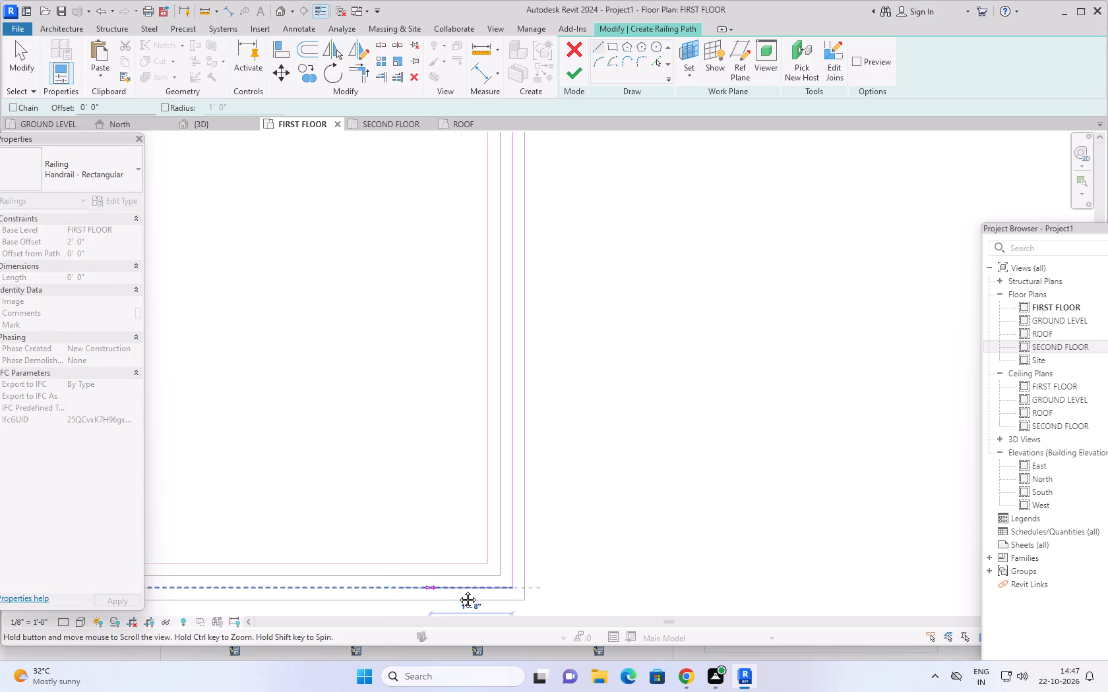
{"action": "middle_click_drag", "start_coordinate": [458, 590], "coordinate": [927, 542]}
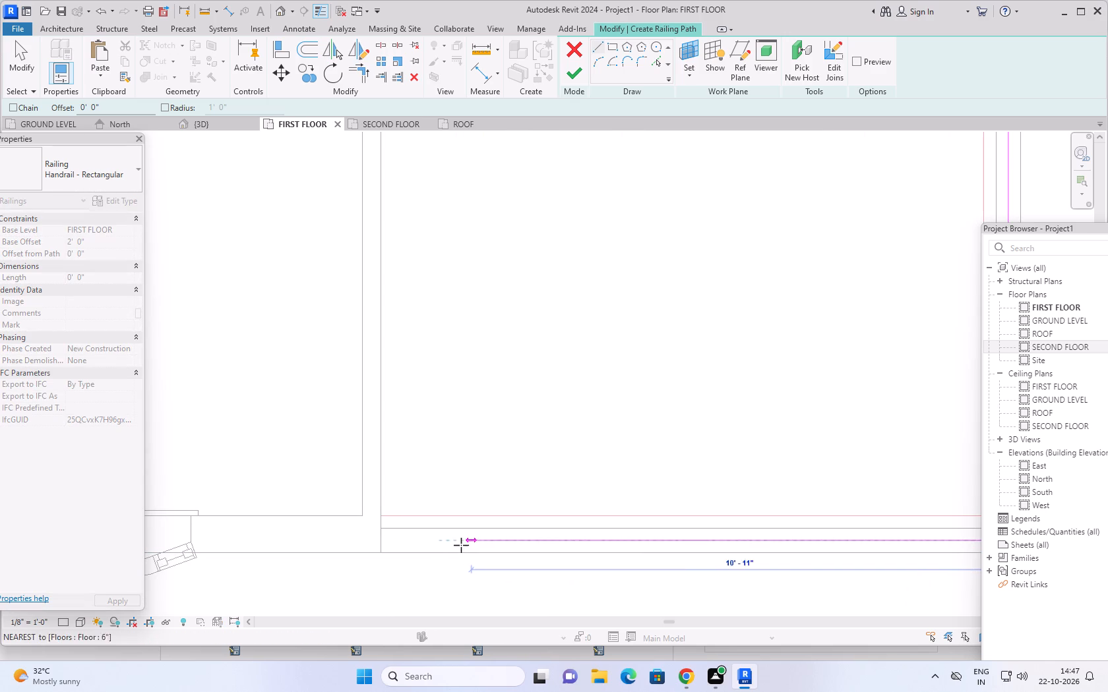
{"action": "left_click", "coordinate": [380, 540]}
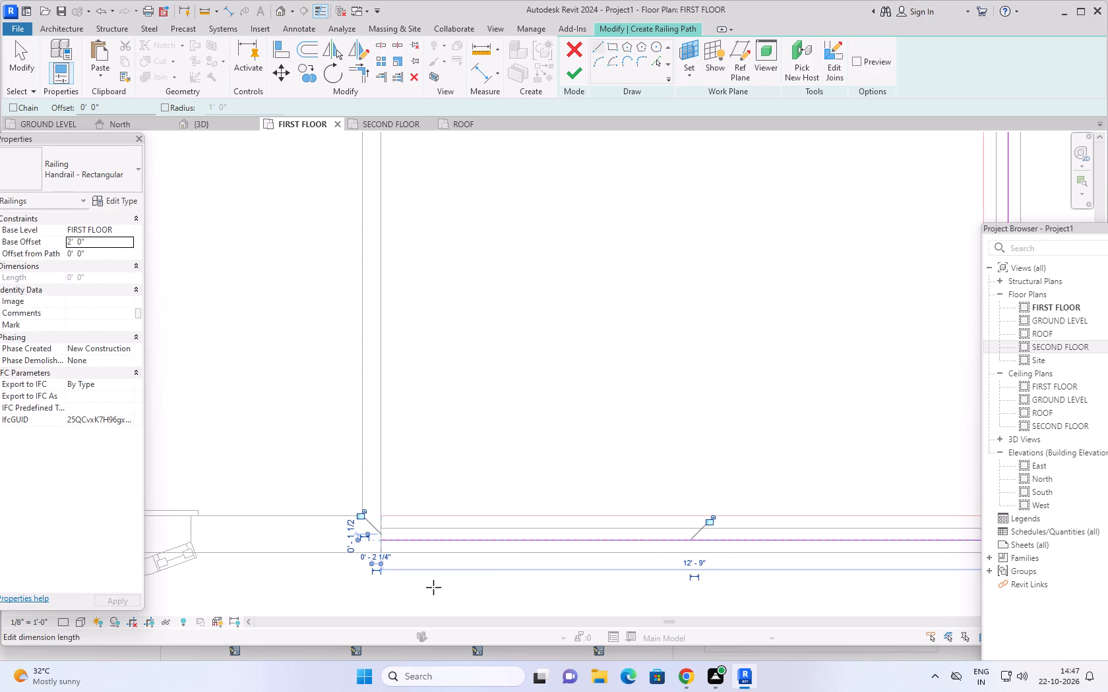
{"action": "key", "text": "Escape"}
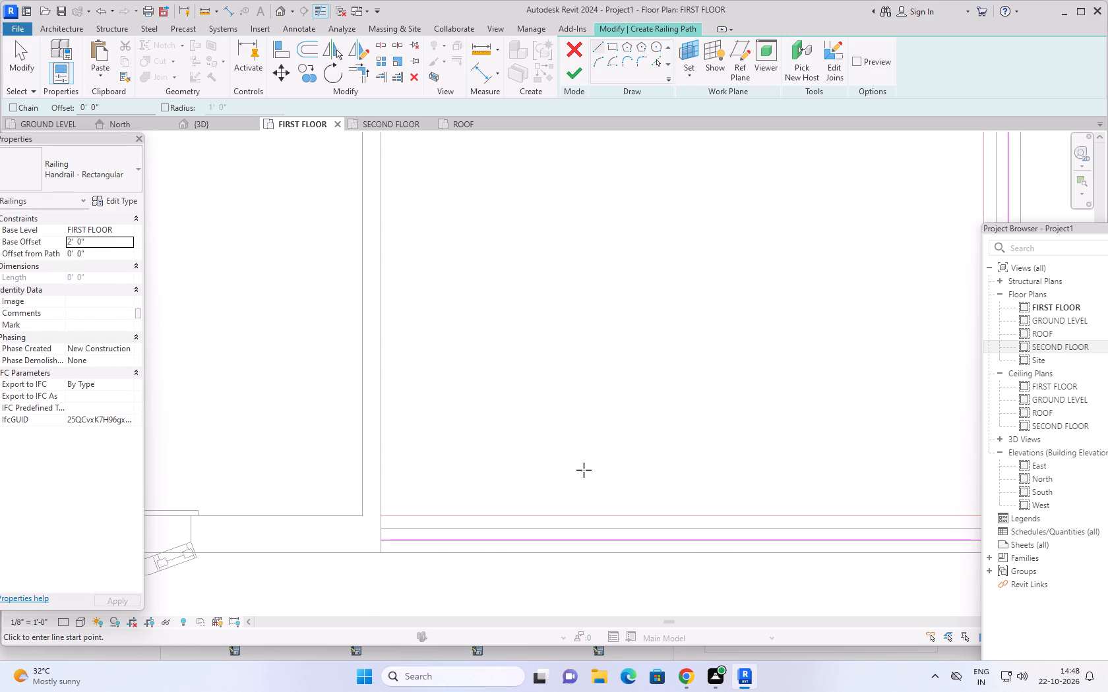
{"action": "scroll", "coordinate": [598, 458], "scroll_direction": "down", "scroll_amount": 3}
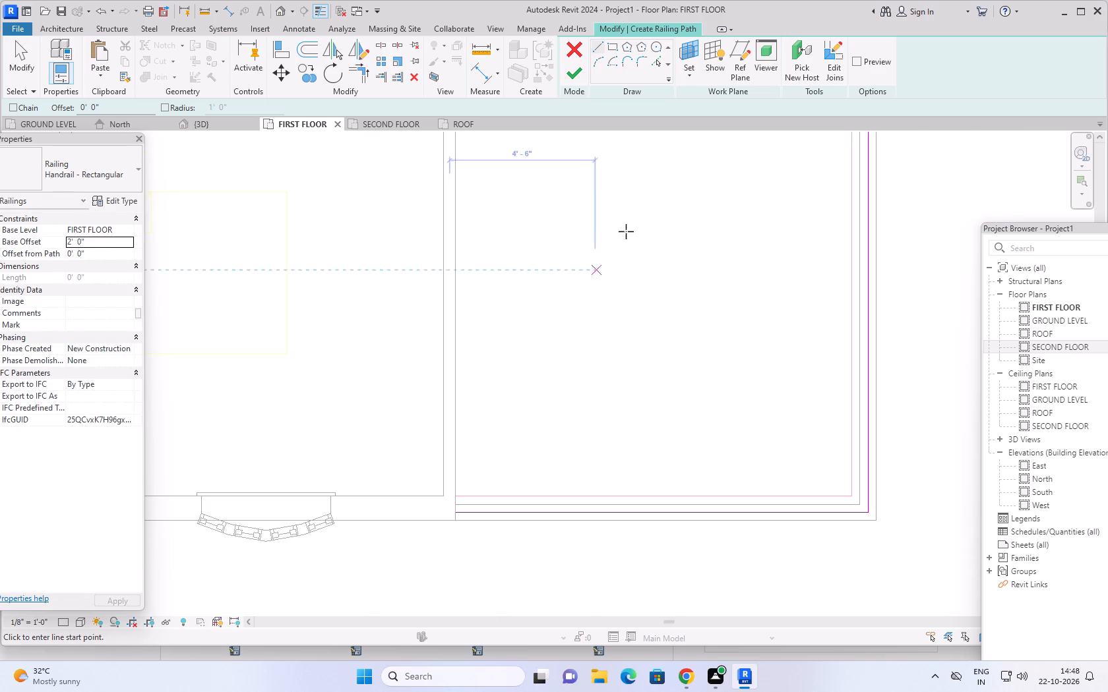
{"action": "left_click", "coordinate": [569, 74]}
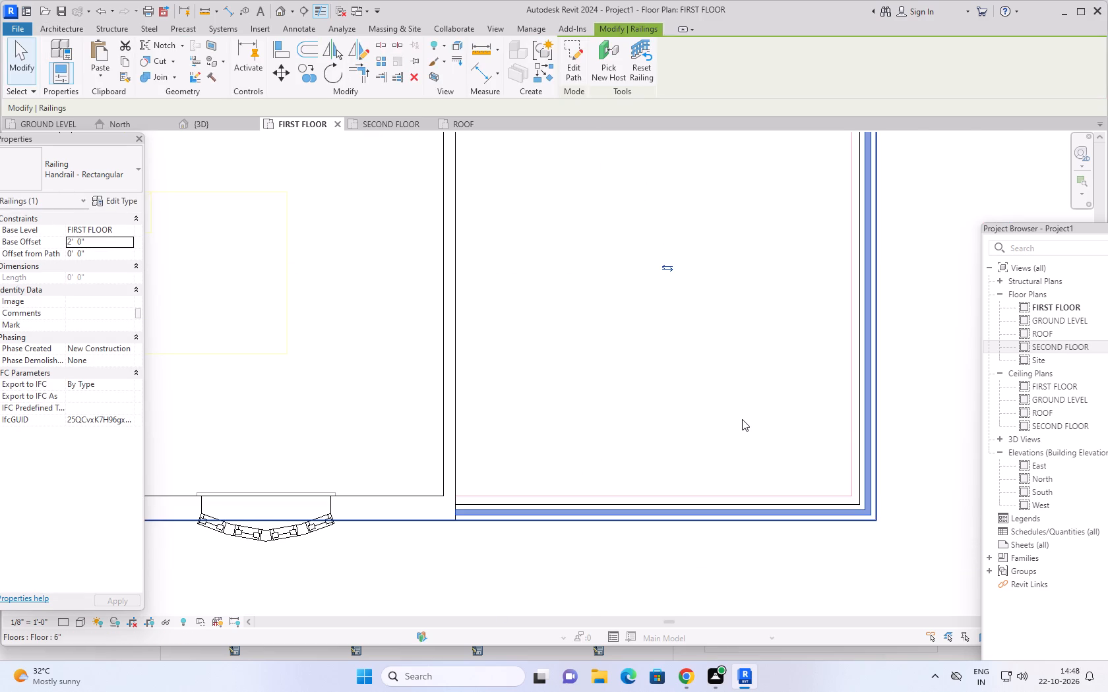
Show the new first-floor front sit-out railing in the 3D view.
{"action": "scroll", "coordinate": [849, 433], "scroll_direction": "down", "scroll_amount": 5}
{"action": "middle_click_drag", "start_coordinate": [894, 380], "coordinate": [762, 428]}
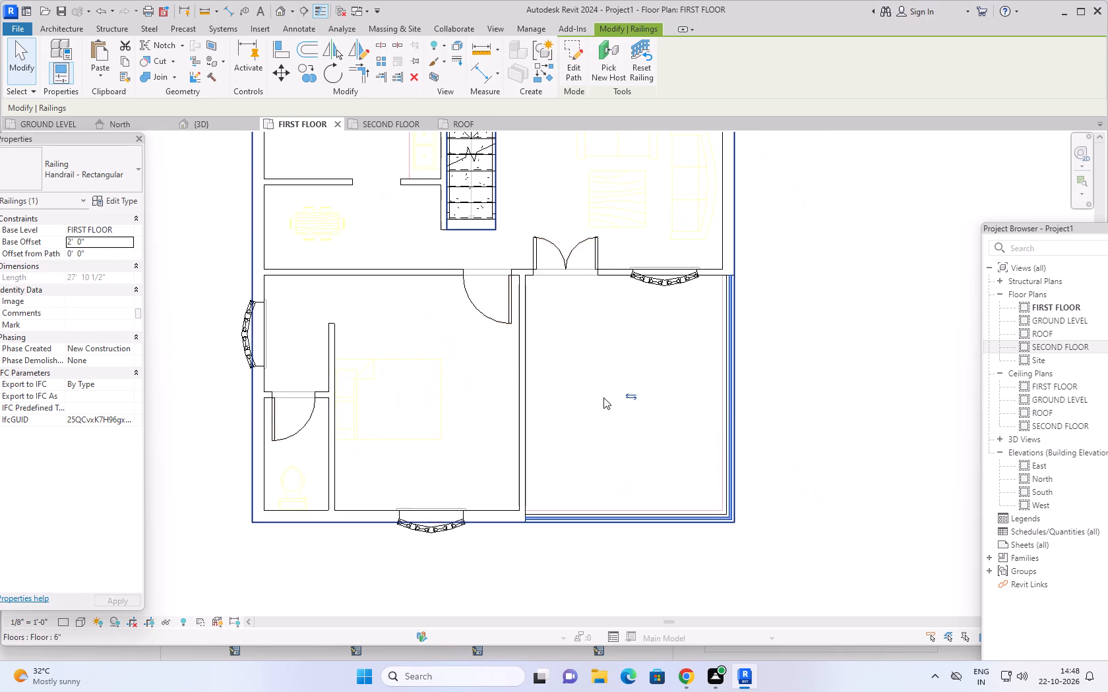
{"action": "left_click", "coordinate": [212, 121]}
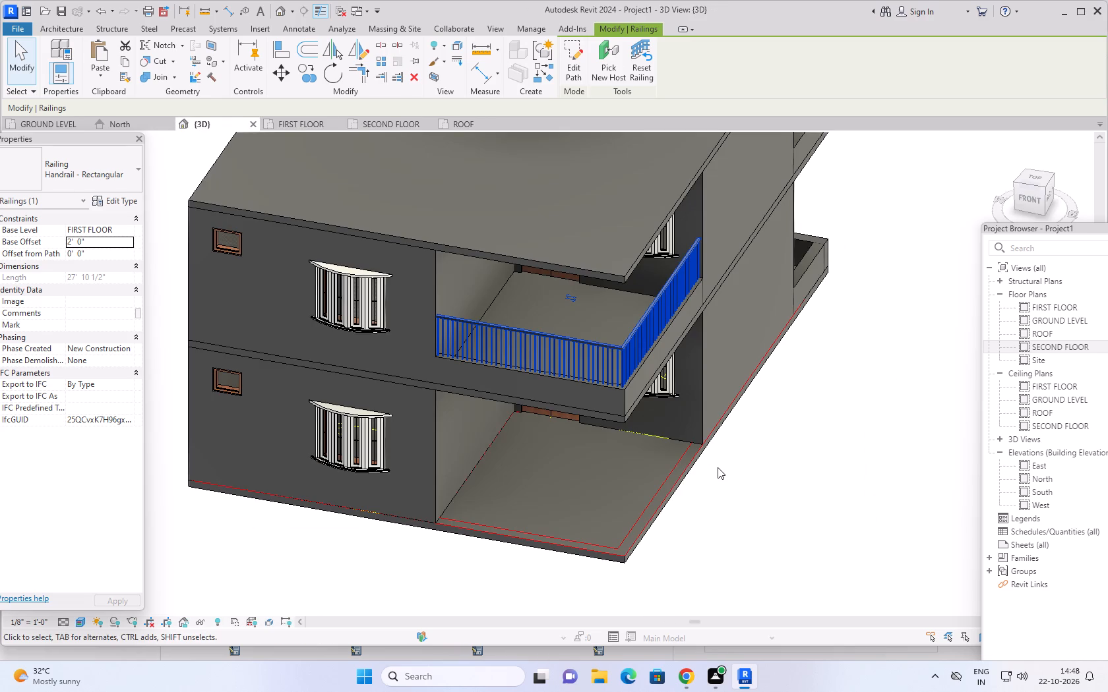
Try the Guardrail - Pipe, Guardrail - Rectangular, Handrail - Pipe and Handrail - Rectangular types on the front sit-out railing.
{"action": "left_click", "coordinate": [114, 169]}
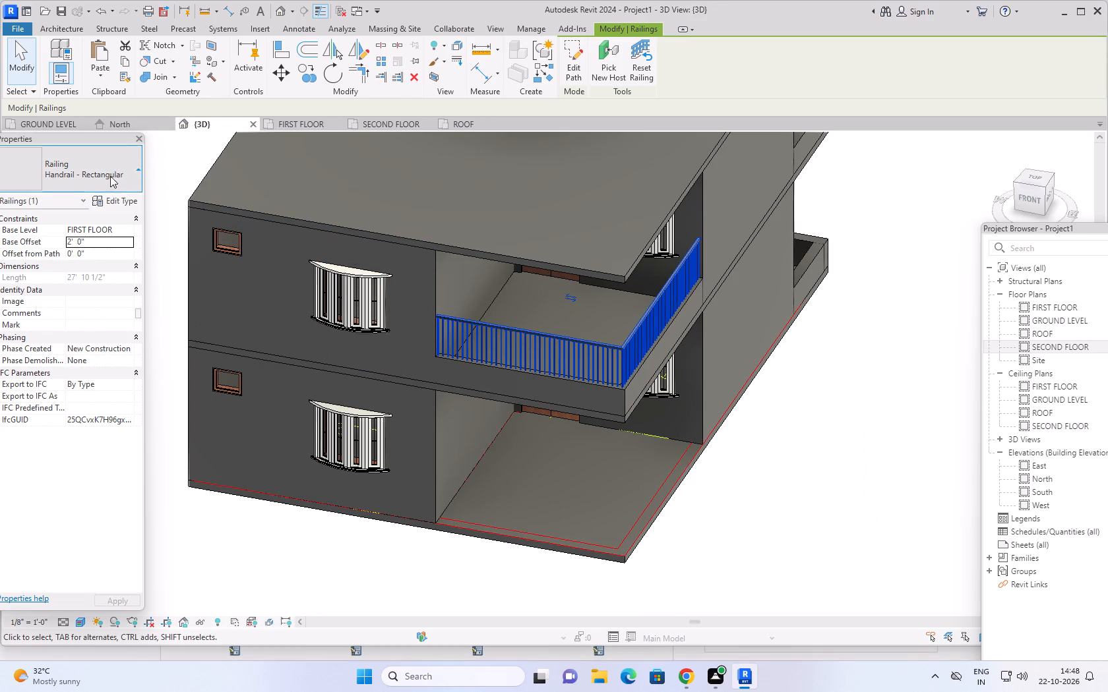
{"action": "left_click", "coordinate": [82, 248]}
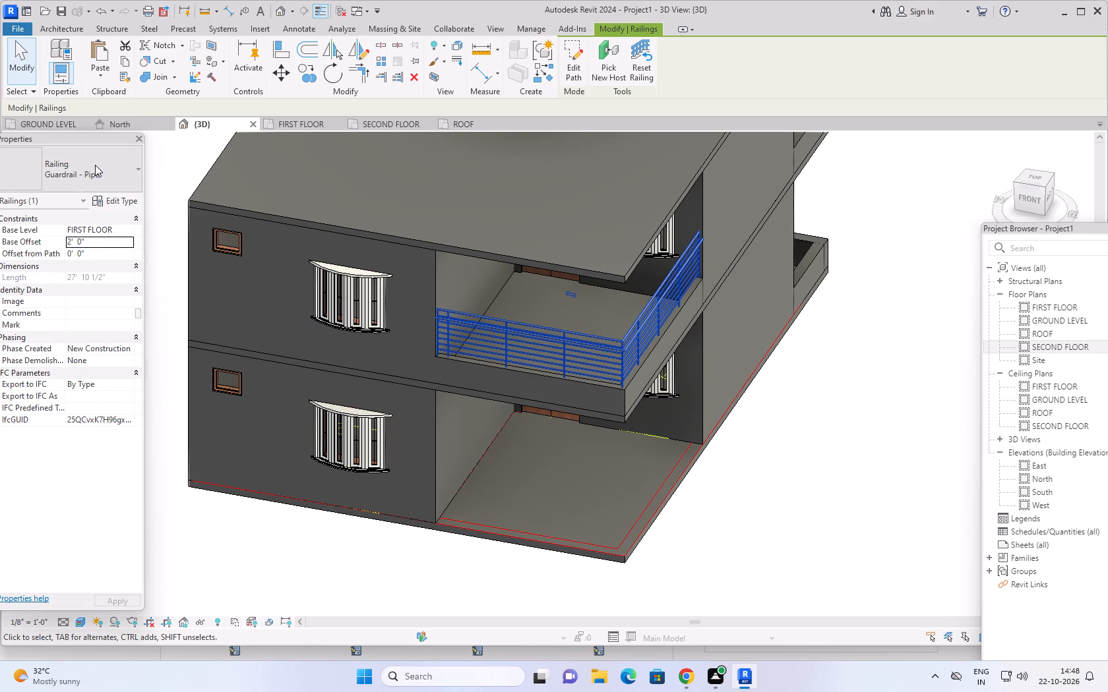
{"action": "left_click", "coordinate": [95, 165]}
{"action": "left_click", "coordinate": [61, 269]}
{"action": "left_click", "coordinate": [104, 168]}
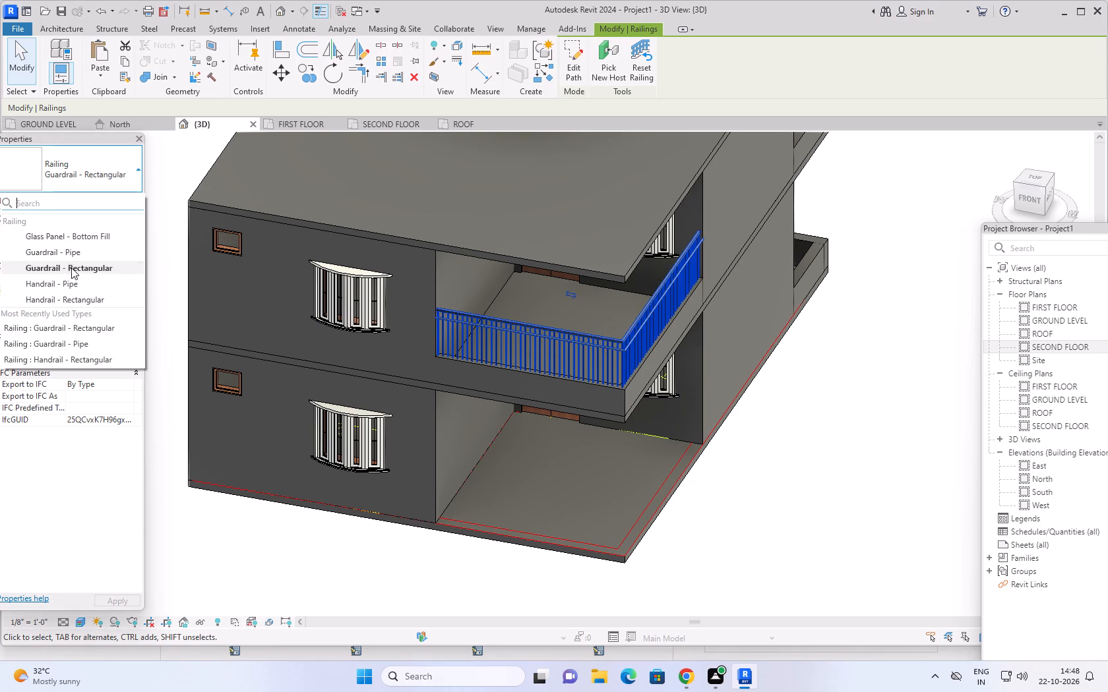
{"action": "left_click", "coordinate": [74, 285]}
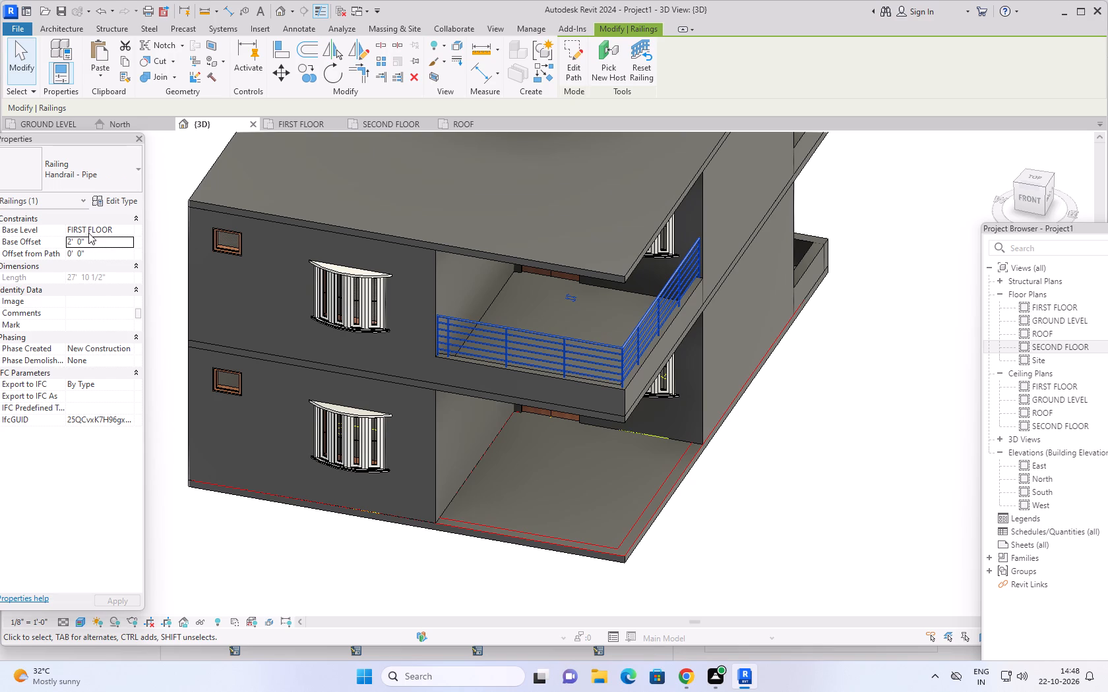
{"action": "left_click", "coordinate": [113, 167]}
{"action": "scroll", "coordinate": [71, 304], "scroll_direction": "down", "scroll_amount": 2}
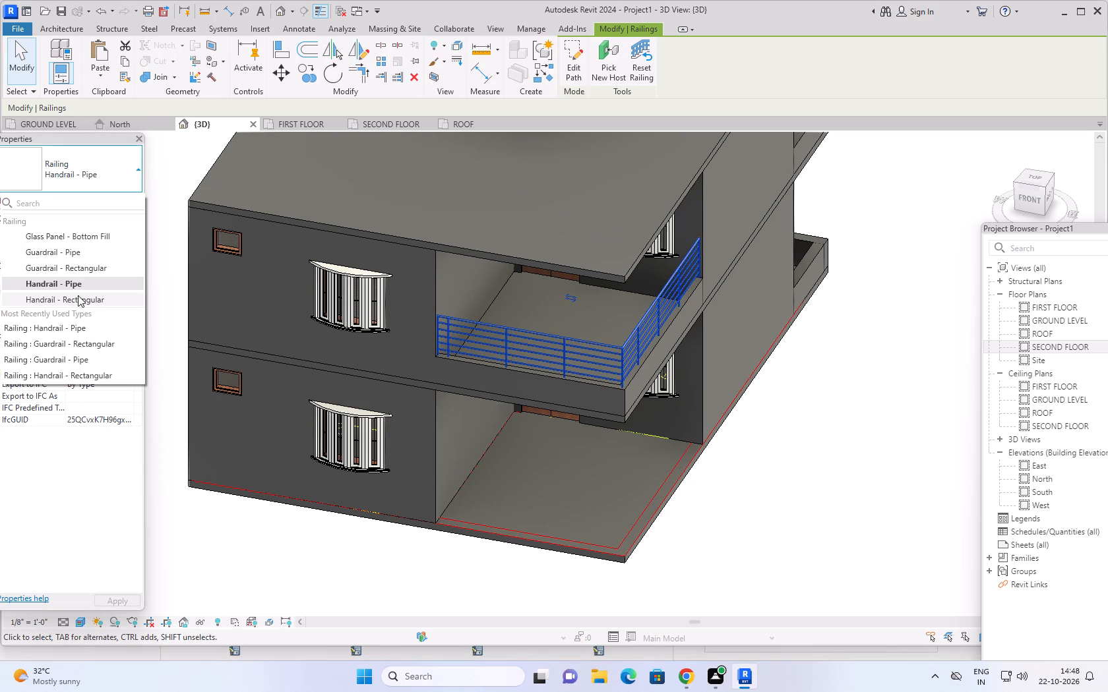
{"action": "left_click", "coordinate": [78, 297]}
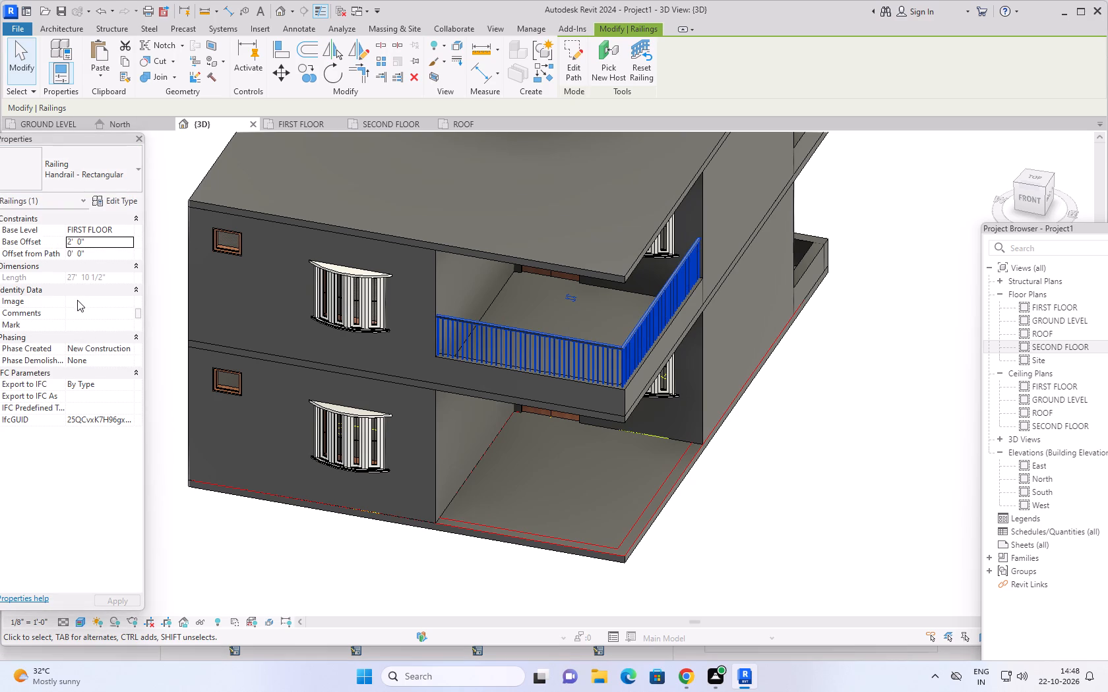
Change the first-floor front sit-out railing to the Glass Panel - Bottom Fill type and deselect it.
{"action": "left_click", "coordinate": [110, 173]}
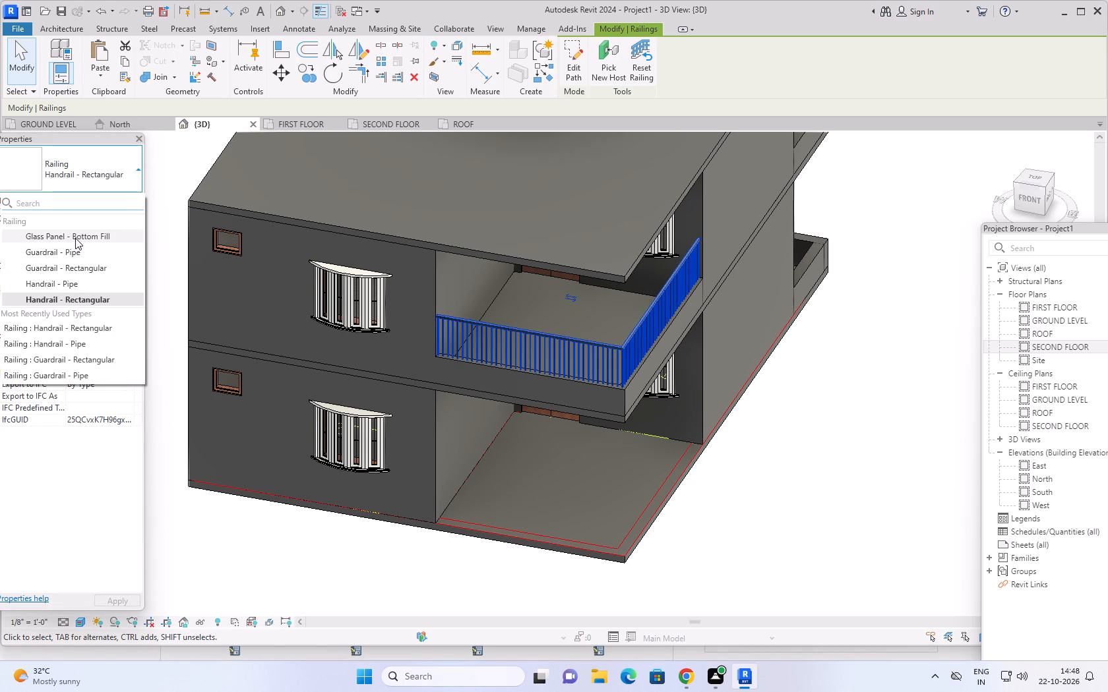
{"action": "left_click", "coordinate": [75, 238]}
{"action": "key", "text": "Escape"}
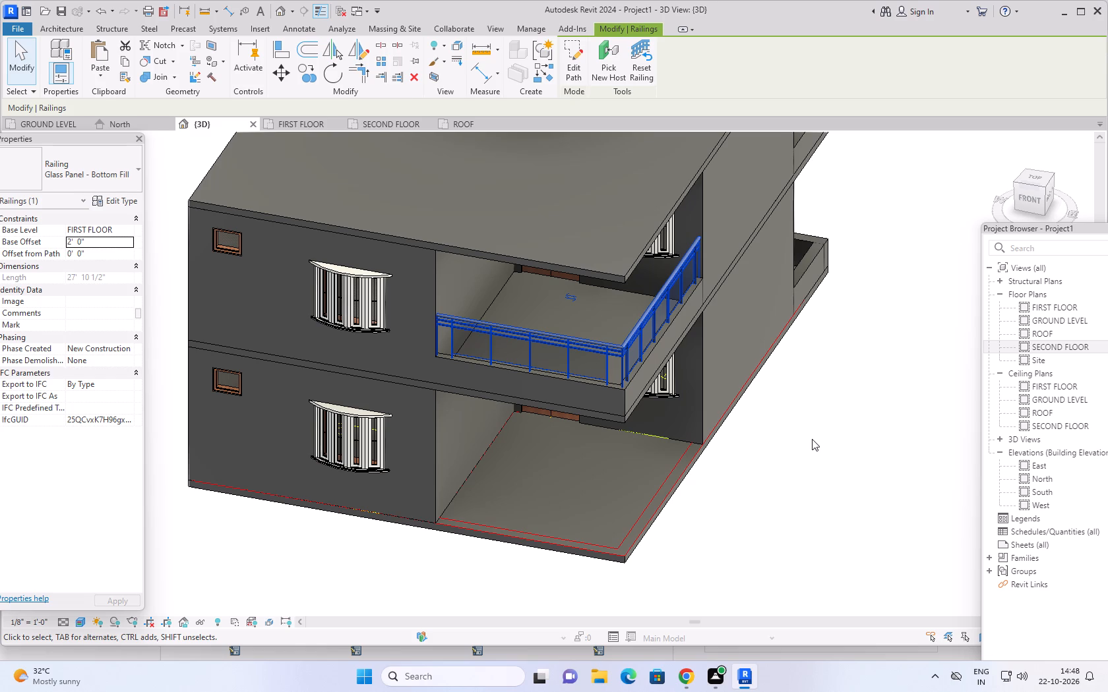
{"action": "key", "text": "Escape"}
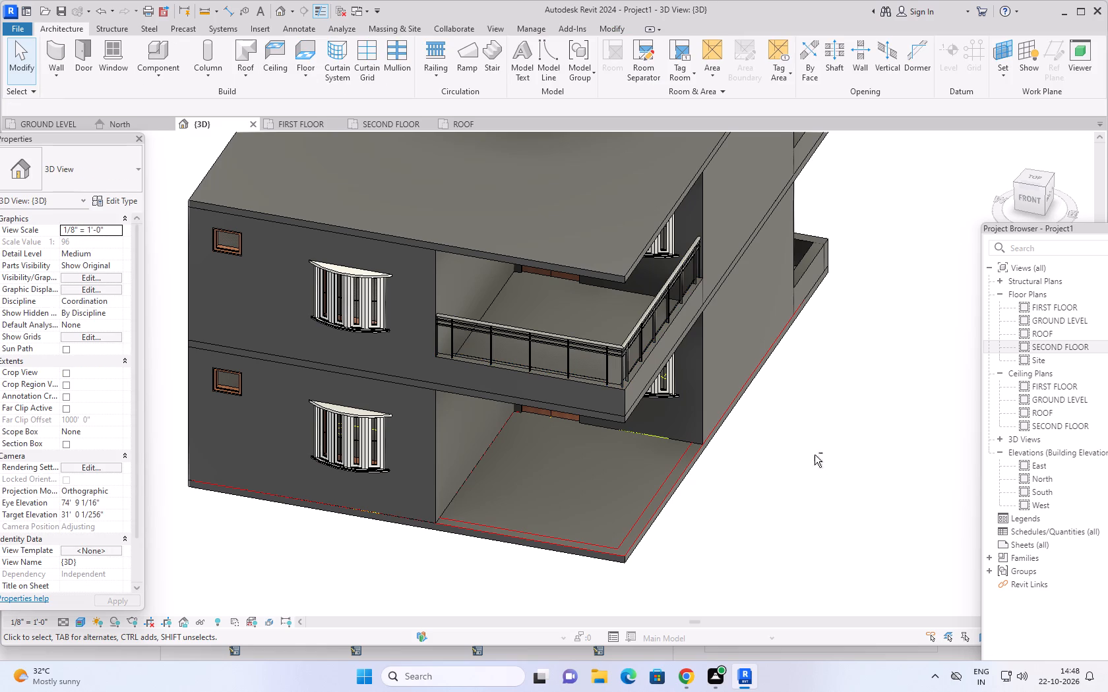
Examine the glass-panel railing on the first-floor front sit-out and the rest of the house in 3D from all sides.
{"action": "middle_click_drag", "start_coordinate": [814, 455], "coordinate": [647, 322], "text": "shift"}
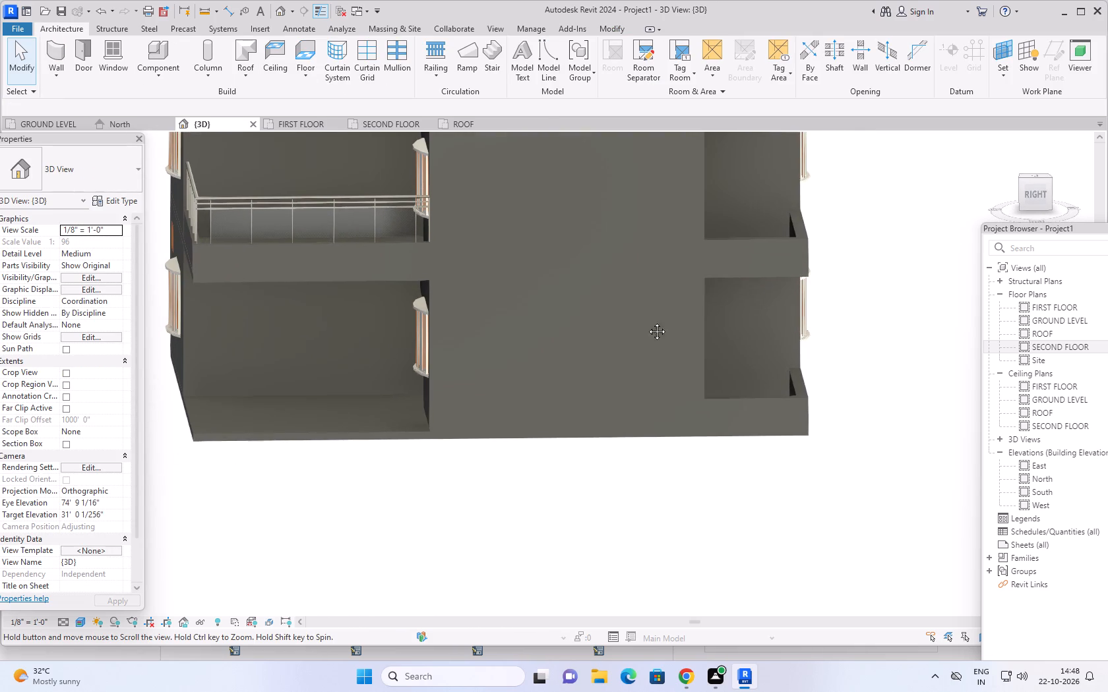
{"action": "middle_click_drag", "start_coordinate": [647, 322], "coordinate": [764, 357], "text": "shift"}
{"action": "middle_click_drag", "start_coordinate": [503, 449], "coordinate": [737, 484]}
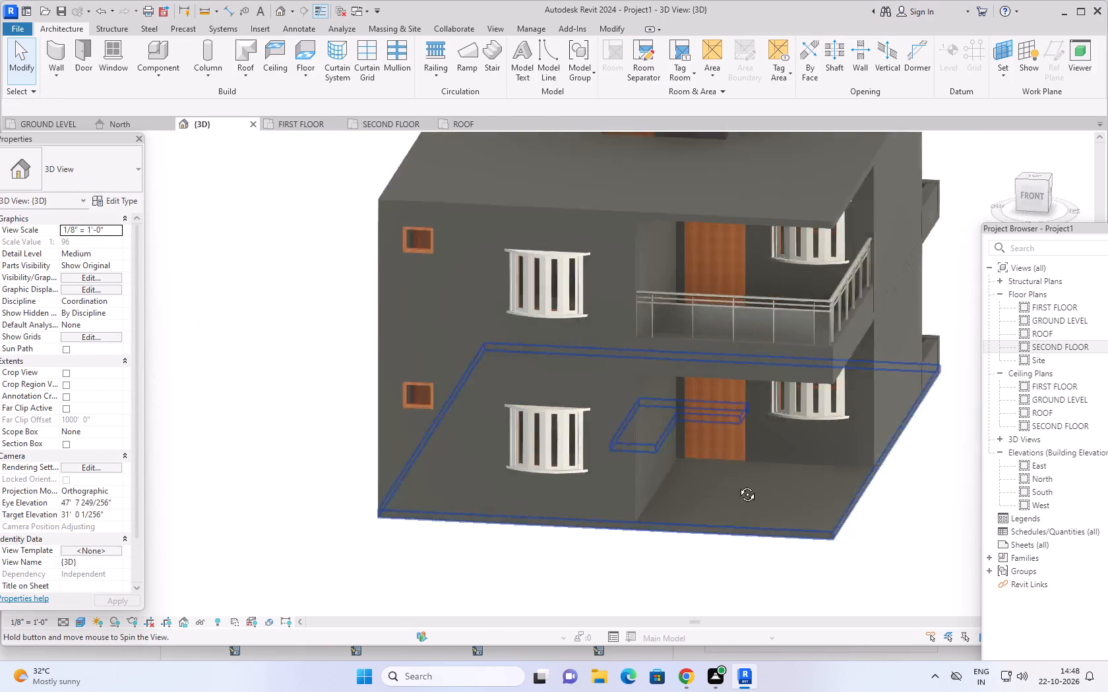
{"action": "middle_click_drag", "start_coordinate": [737, 484], "coordinate": [670, 473]}
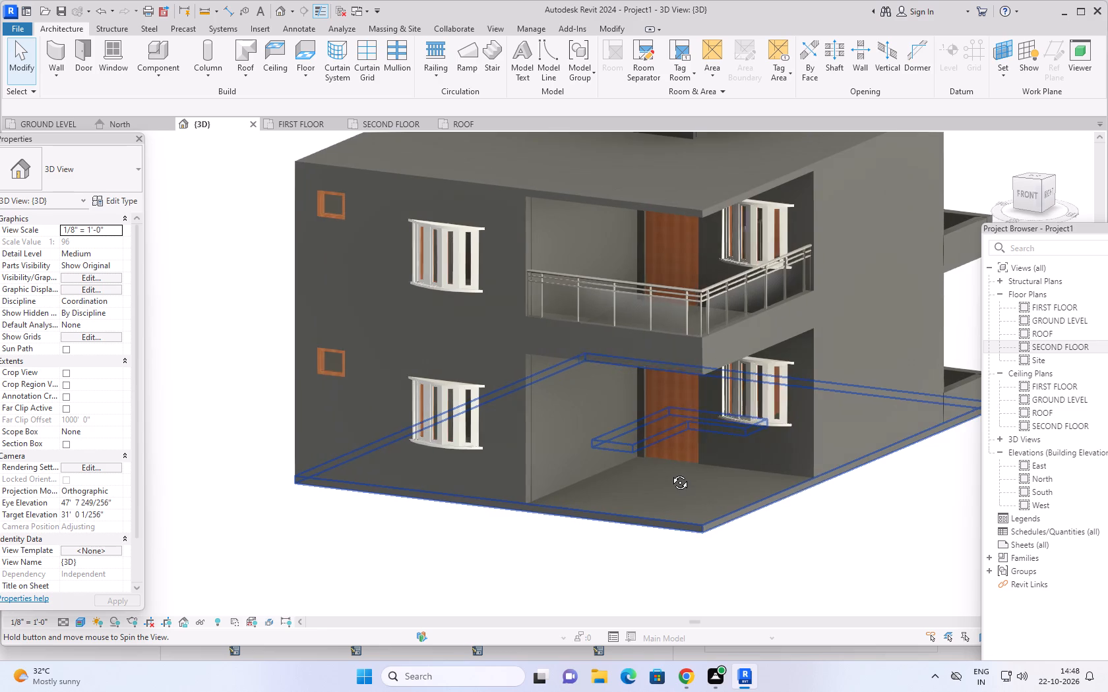
{"action": "middle_click_drag", "start_coordinate": [670, 473], "coordinate": [650, 492]}
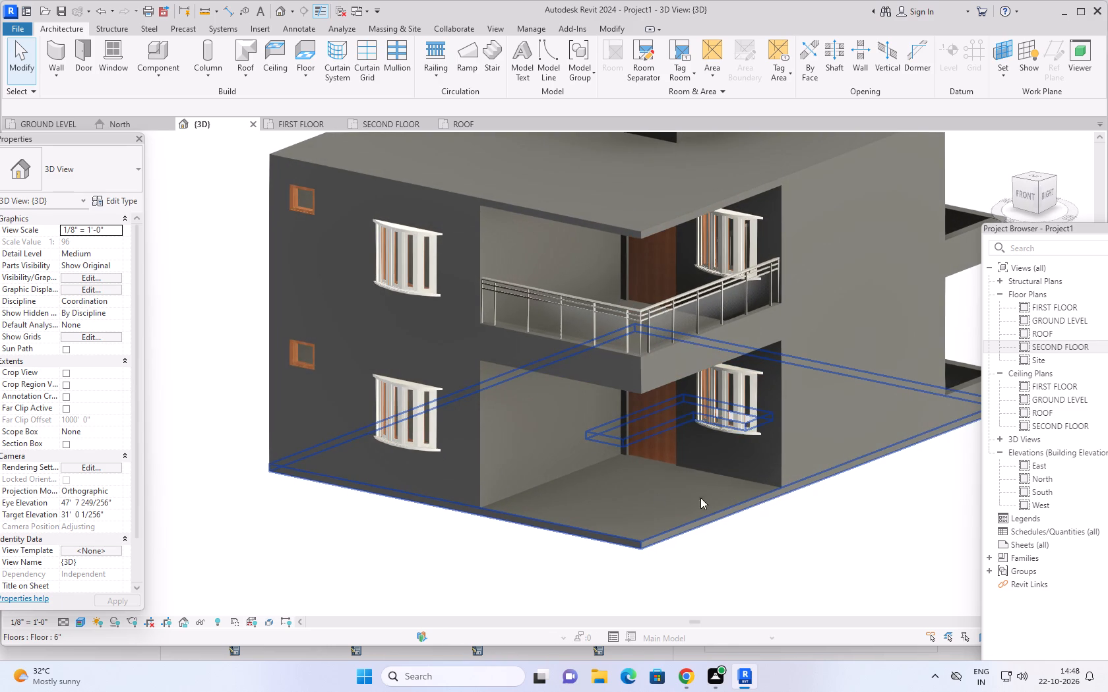
{"action": "middle_click_drag", "start_coordinate": [831, 540], "coordinate": [761, 556]}
{"action": "scroll", "coordinate": [797, 507], "scroll_direction": "down", "scroll_amount": 1}
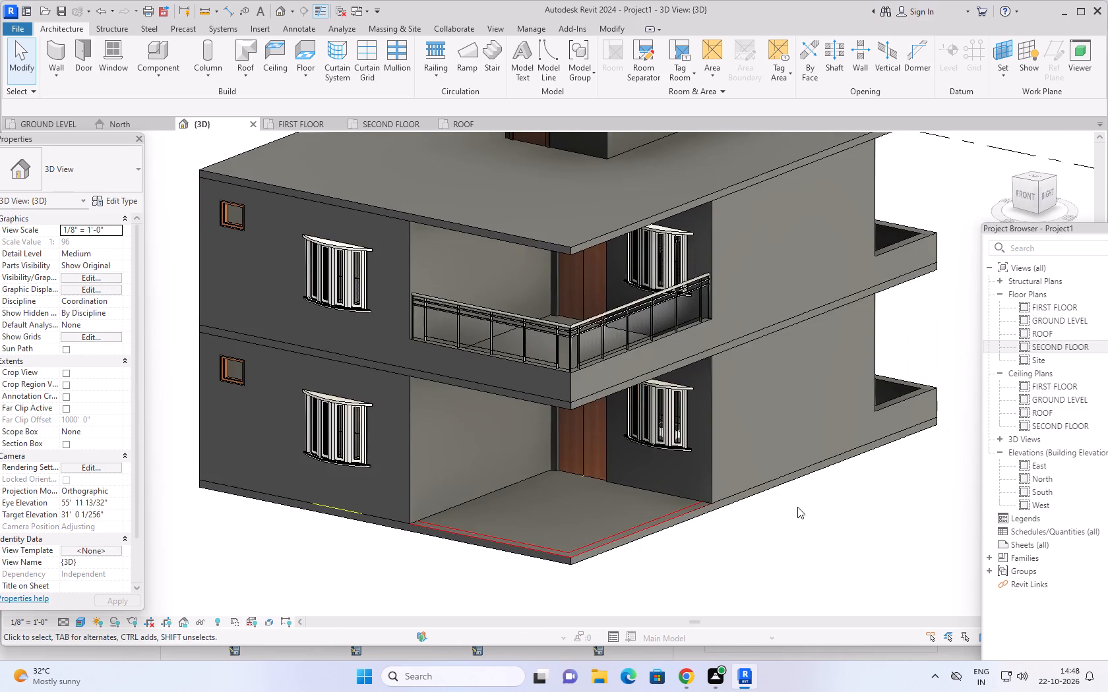
{"action": "scroll", "coordinate": [797, 507], "scroll_direction": "down", "scroll_amount": 1}
{"action": "middle_click_drag", "start_coordinate": [824, 518], "coordinate": [761, 486]}
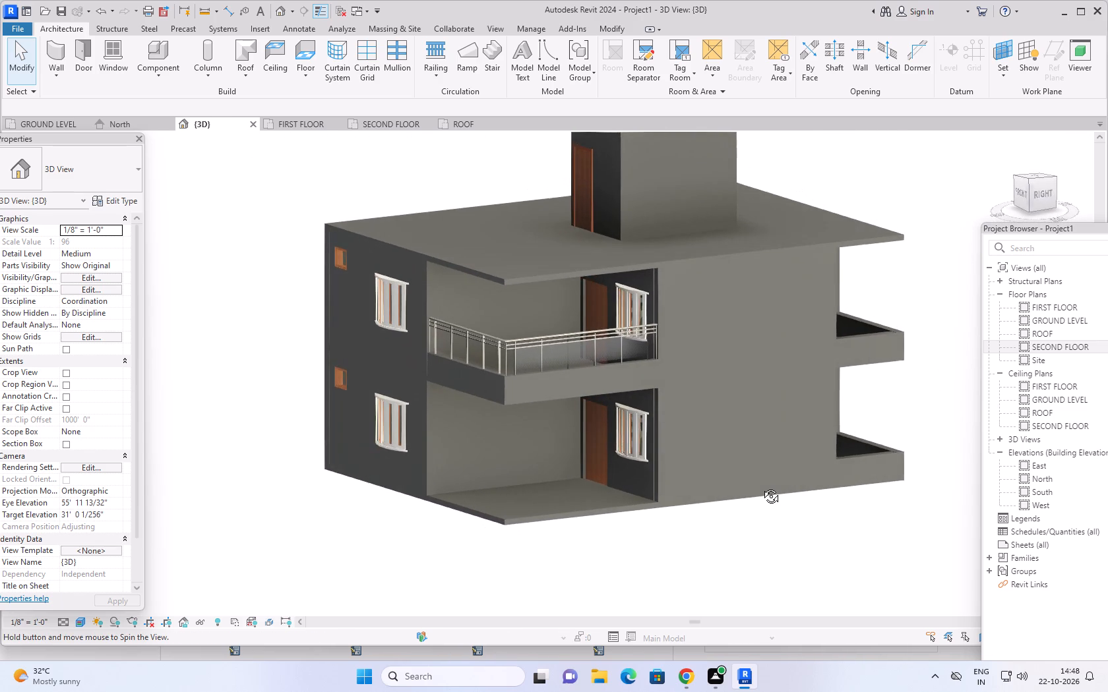
{"action": "middle_click_drag", "start_coordinate": [761, 486], "coordinate": [896, 492]}
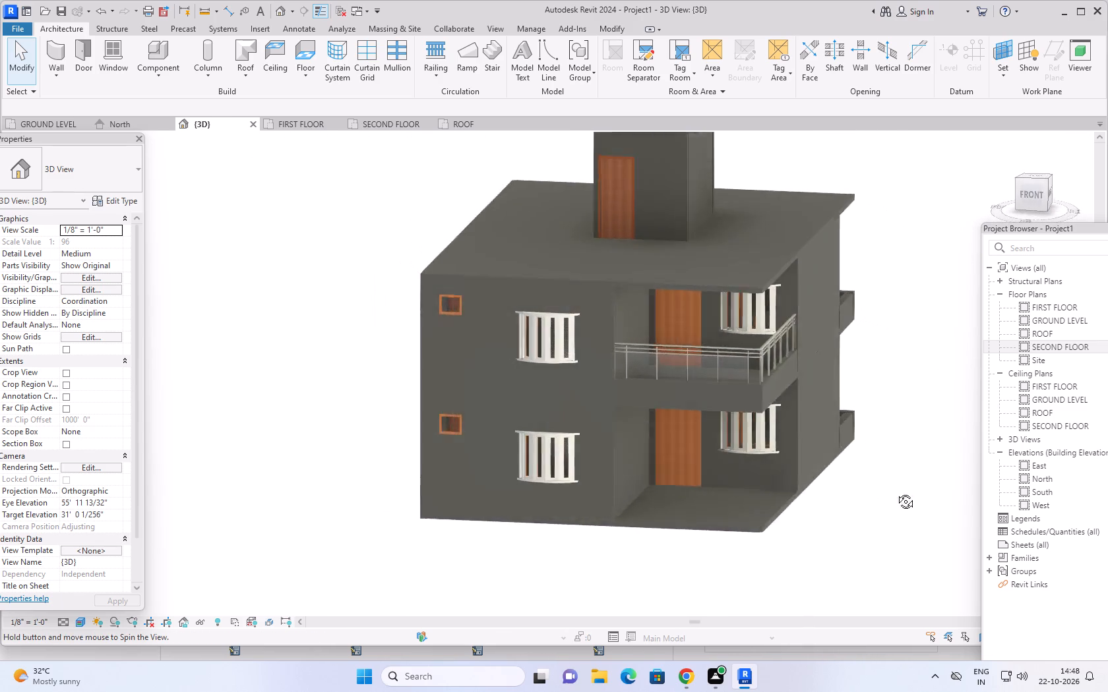
{"action": "middle_click_drag", "start_coordinate": [896, 492], "coordinate": [918, 485]}
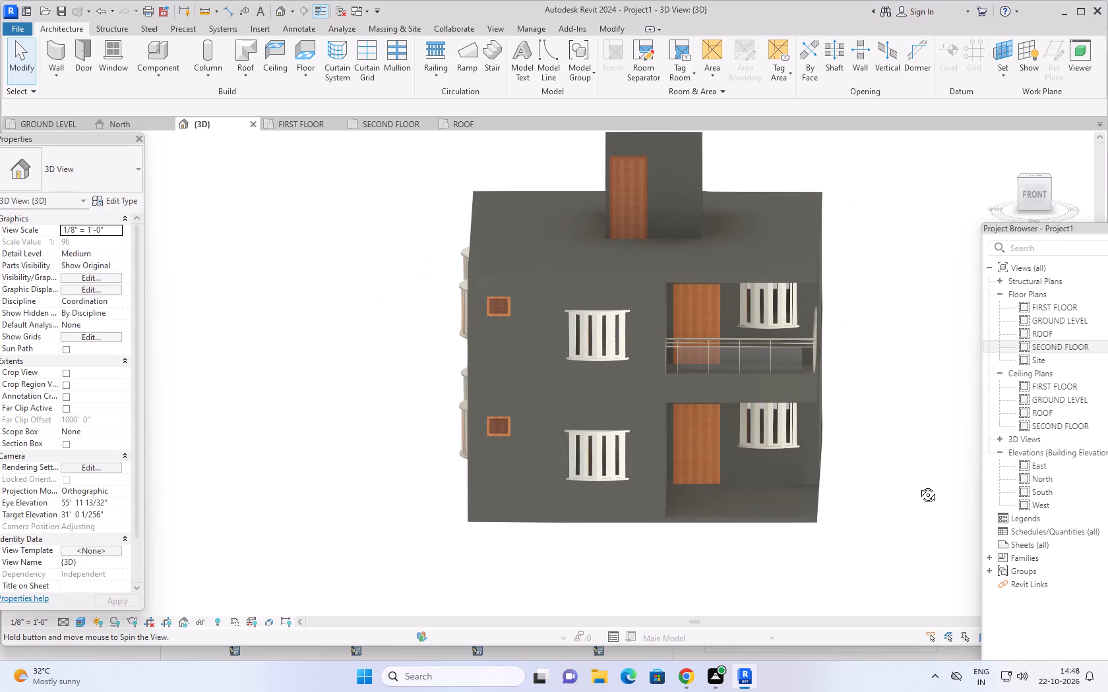
{"action": "middle_click_drag", "start_coordinate": [918, 485], "coordinate": [340, 446]}
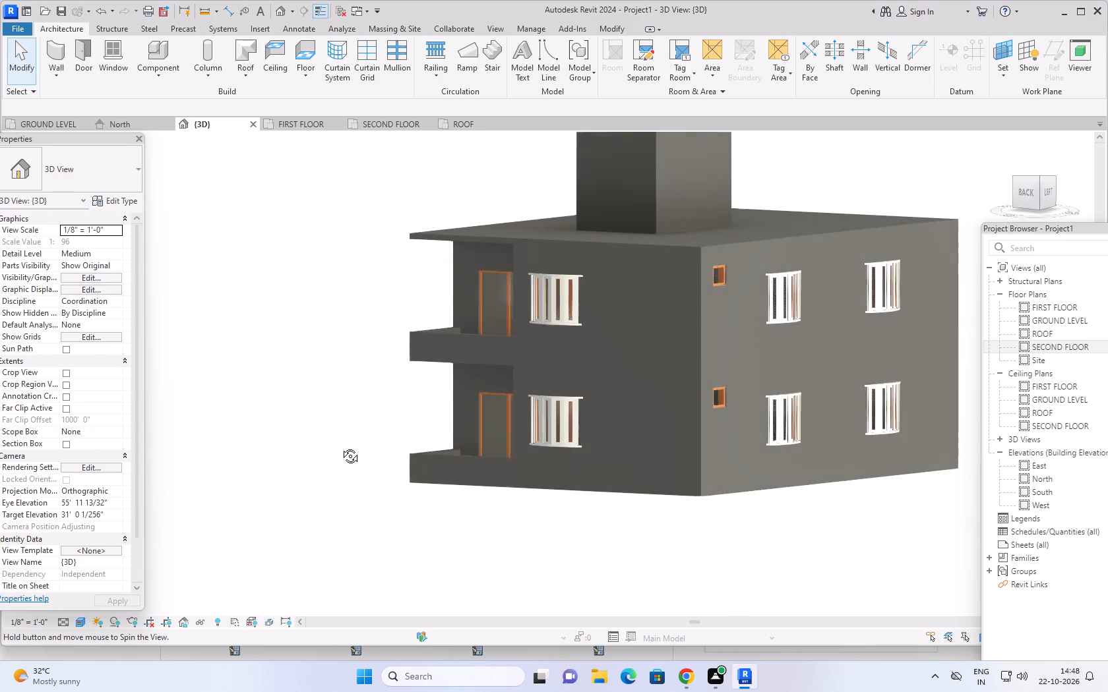
{"action": "middle_click_drag", "start_coordinate": [340, 446], "coordinate": [641, 509]}
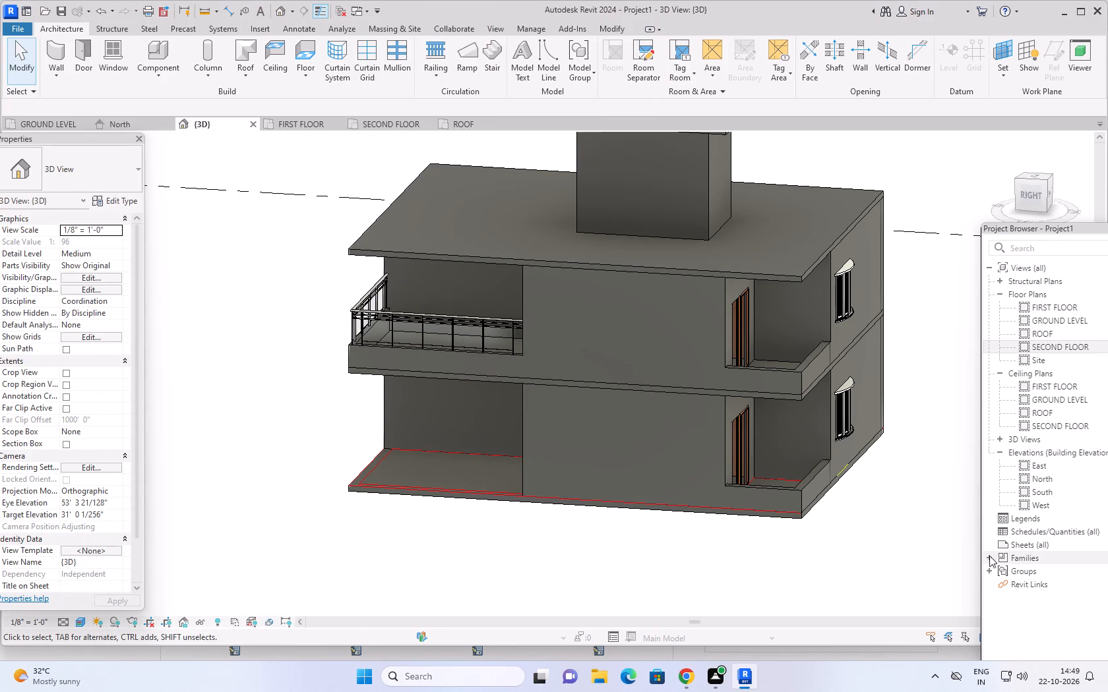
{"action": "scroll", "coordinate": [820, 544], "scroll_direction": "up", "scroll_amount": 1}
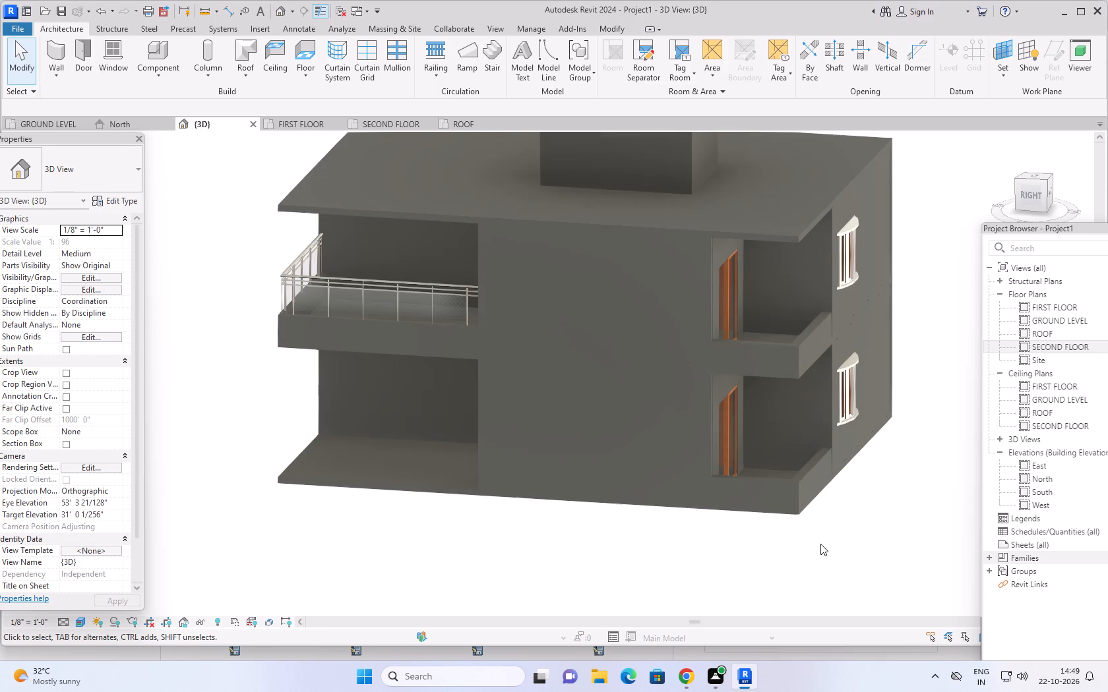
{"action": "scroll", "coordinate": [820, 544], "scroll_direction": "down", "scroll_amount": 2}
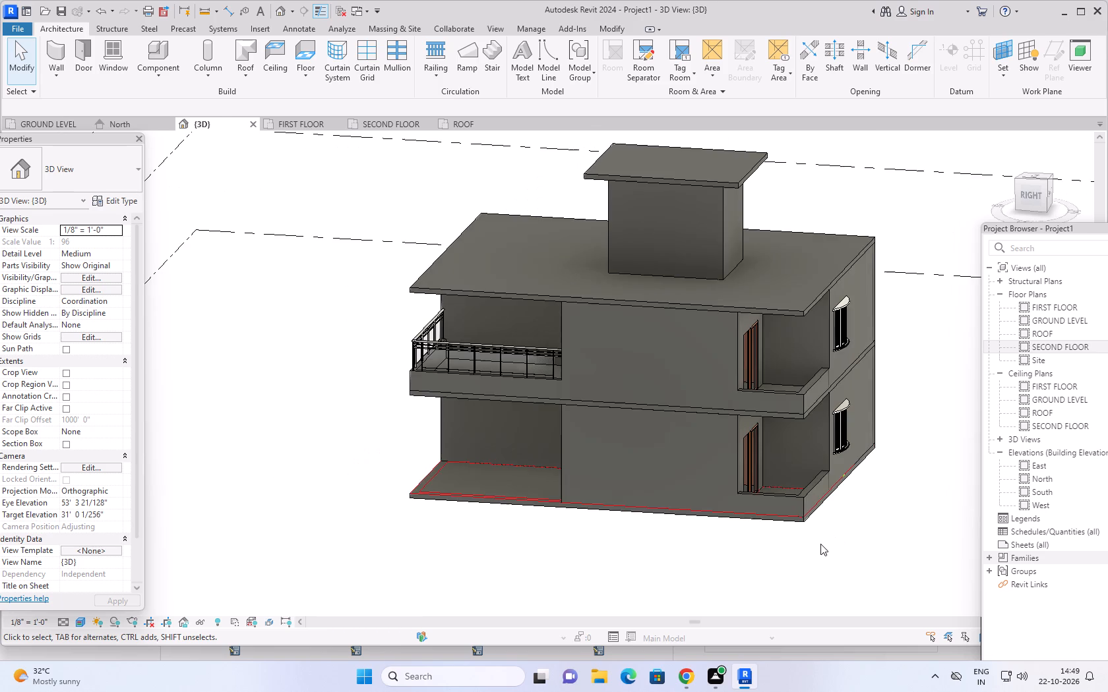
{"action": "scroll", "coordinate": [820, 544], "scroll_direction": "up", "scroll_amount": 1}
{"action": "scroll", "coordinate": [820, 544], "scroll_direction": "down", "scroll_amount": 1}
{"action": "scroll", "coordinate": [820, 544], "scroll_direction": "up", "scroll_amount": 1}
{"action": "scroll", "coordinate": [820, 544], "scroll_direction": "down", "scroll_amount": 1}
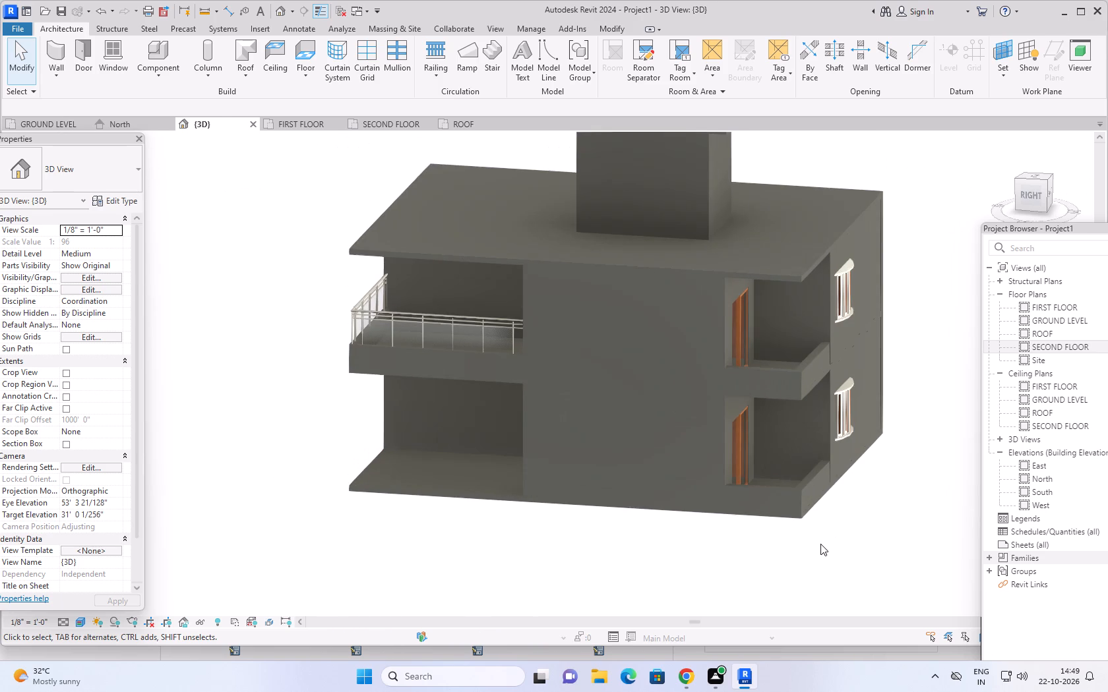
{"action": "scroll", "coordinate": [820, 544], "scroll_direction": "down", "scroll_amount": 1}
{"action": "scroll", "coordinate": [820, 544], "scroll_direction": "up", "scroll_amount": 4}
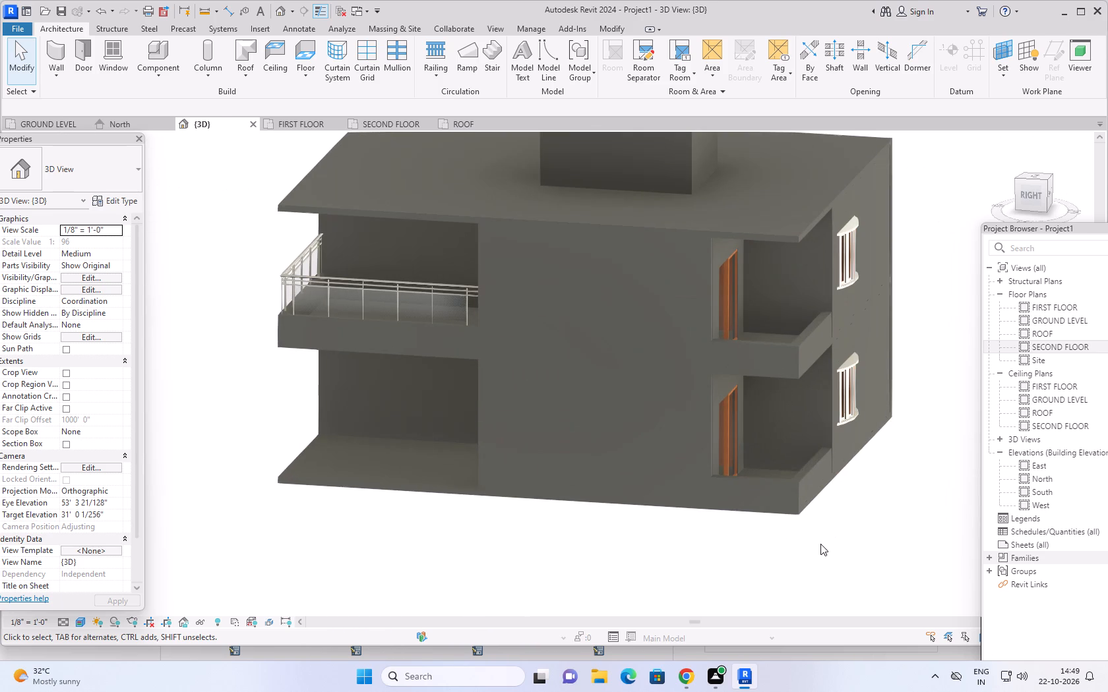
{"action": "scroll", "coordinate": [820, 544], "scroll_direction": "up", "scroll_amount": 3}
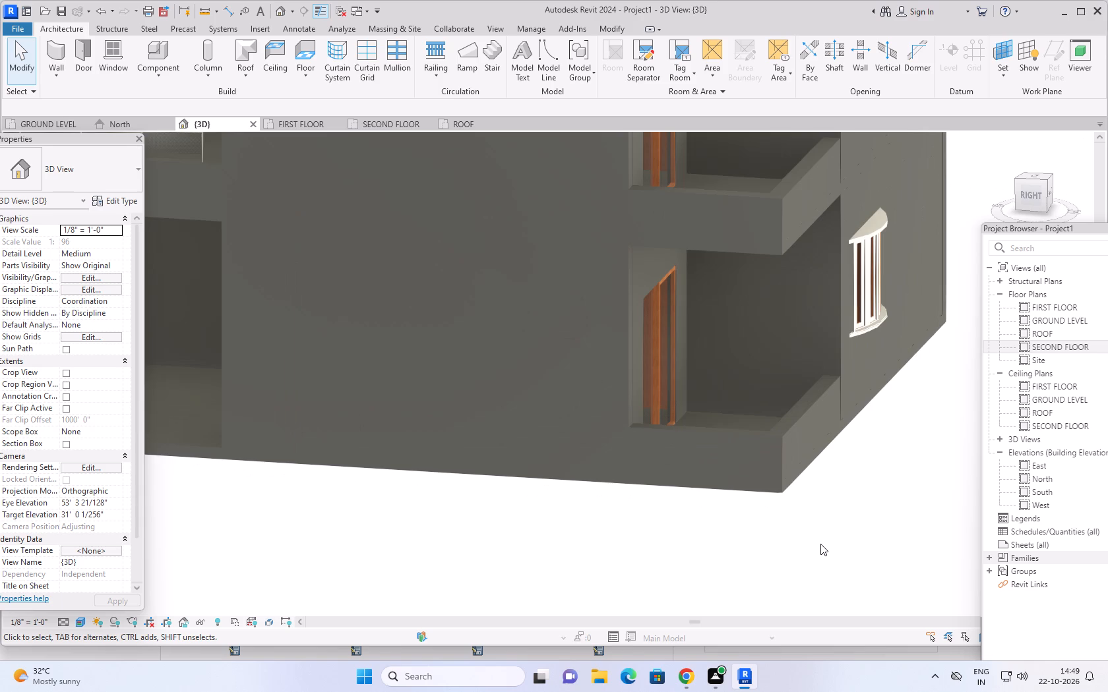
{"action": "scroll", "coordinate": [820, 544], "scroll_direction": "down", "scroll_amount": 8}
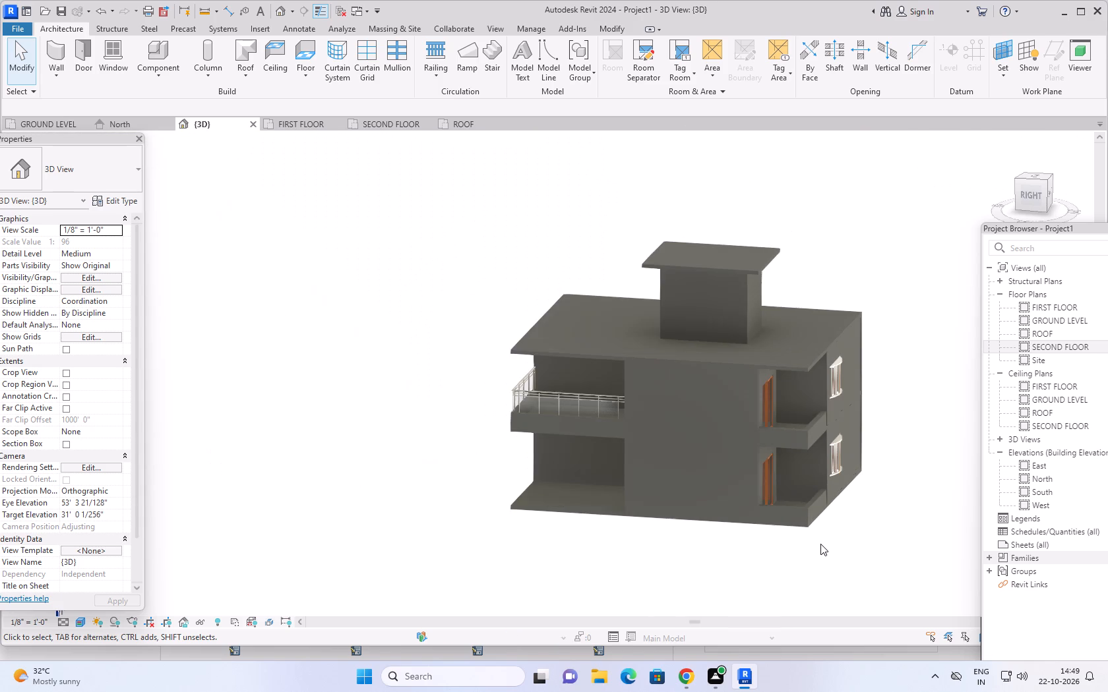
Examine the first-floor plan as a whole, from the rear sit-out and stair to the railed front sit-out.
{"action": "scroll", "coordinate": [820, 544], "scroll_direction": "up", "scroll_amount": 1}
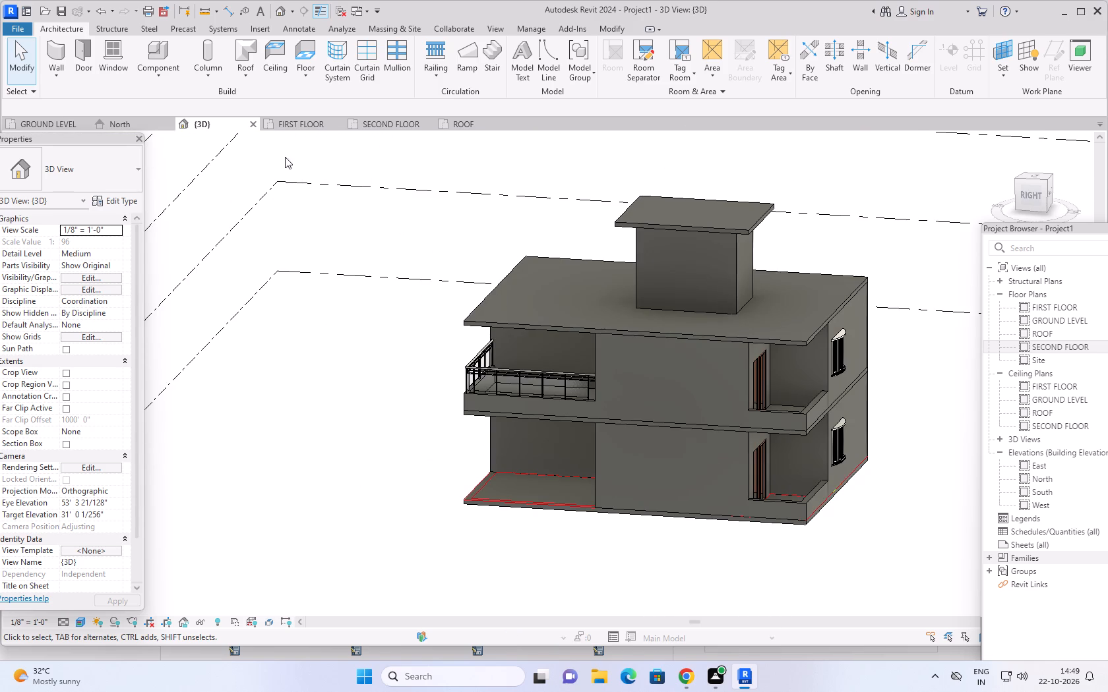
{"action": "left_click", "coordinate": [307, 125]}
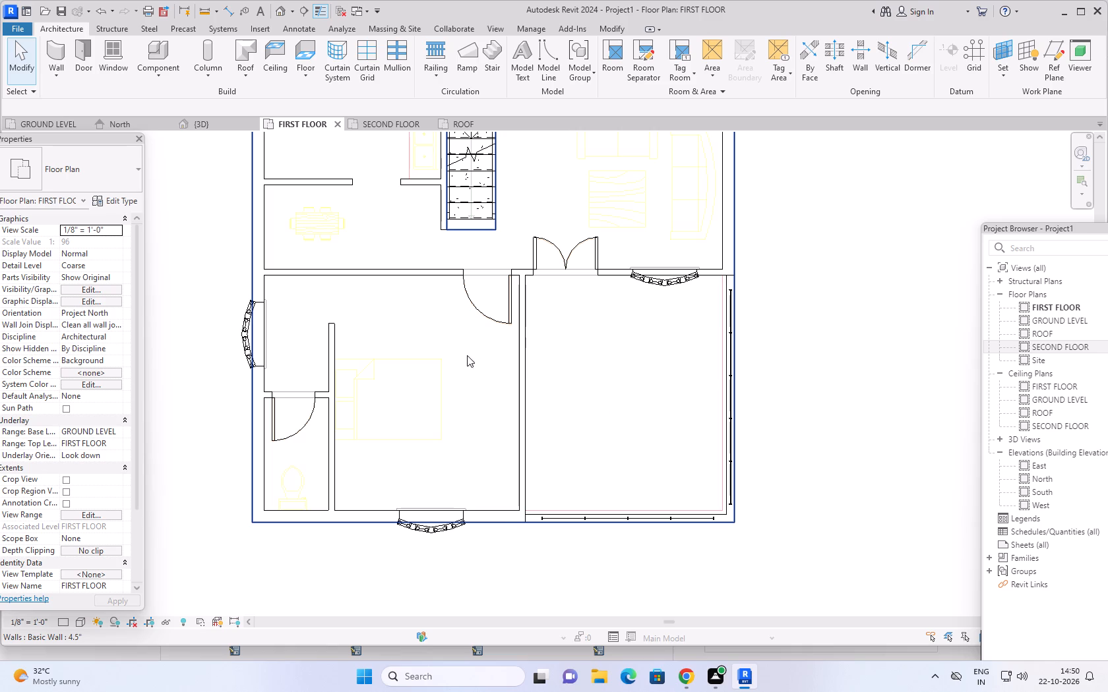
{"action": "scroll", "coordinate": [406, 364], "scroll_direction": "down", "scroll_amount": 3}
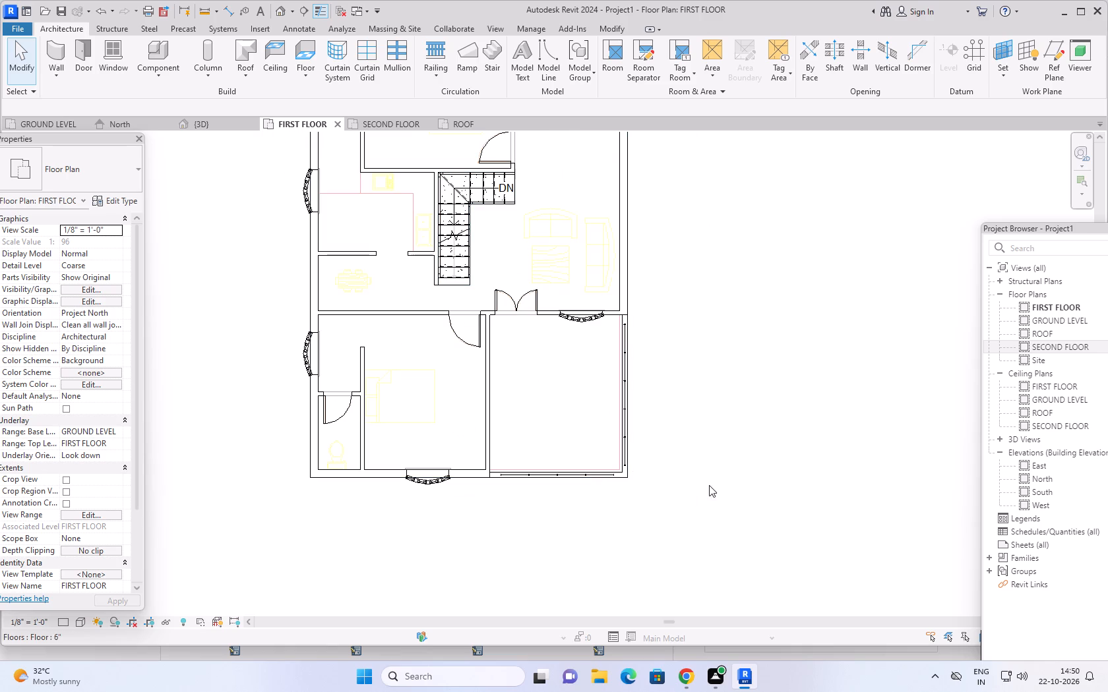
{"action": "scroll", "coordinate": [579, 391], "scroll_direction": "down", "scroll_amount": 1}
{"action": "scroll", "coordinate": [639, 374], "scroll_direction": "down", "scroll_amount": 1}
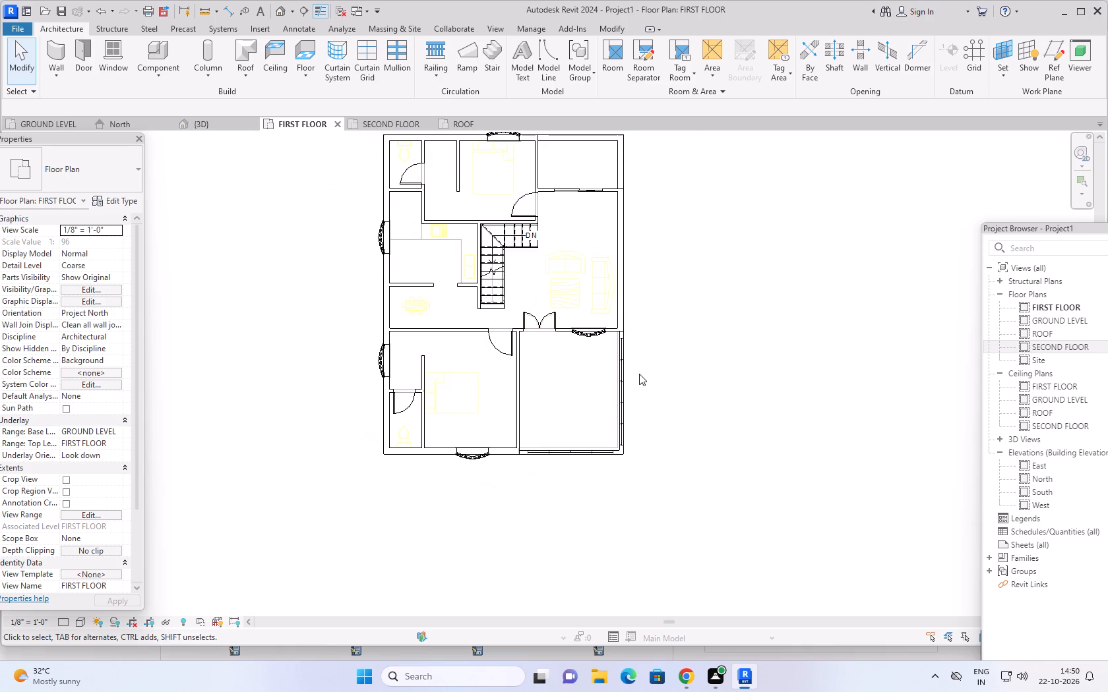
{"action": "scroll", "coordinate": [657, 368], "scroll_direction": "down", "scroll_amount": 2}
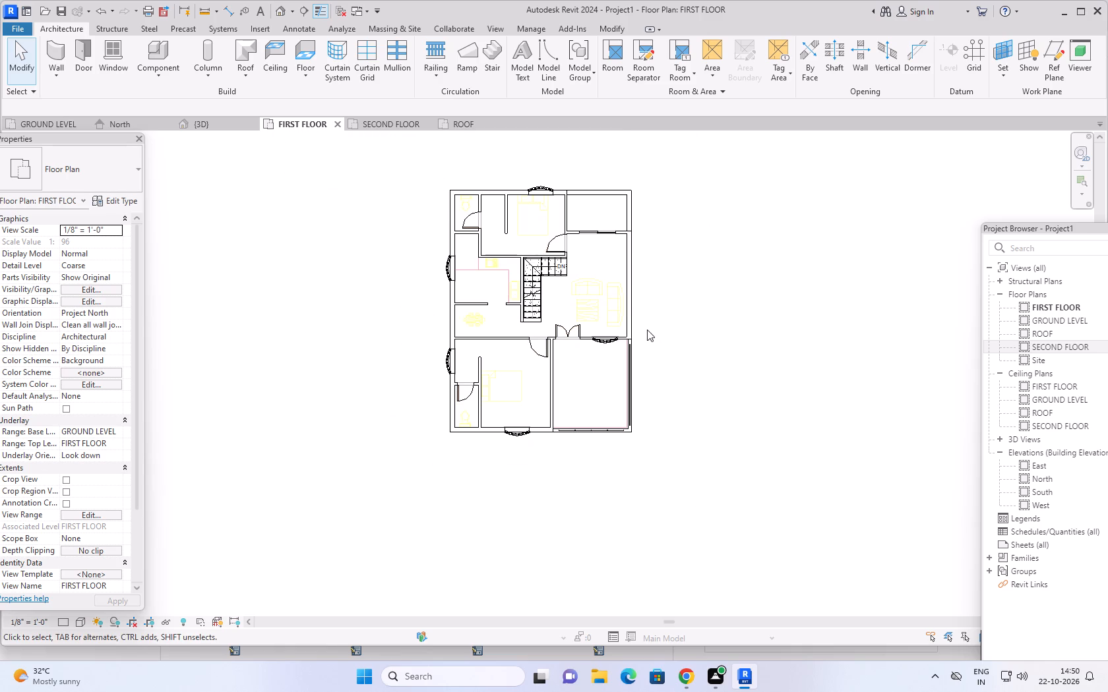
{"action": "middle_click_drag", "start_coordinate": [655, 290], "coordinate": [688, 343]}
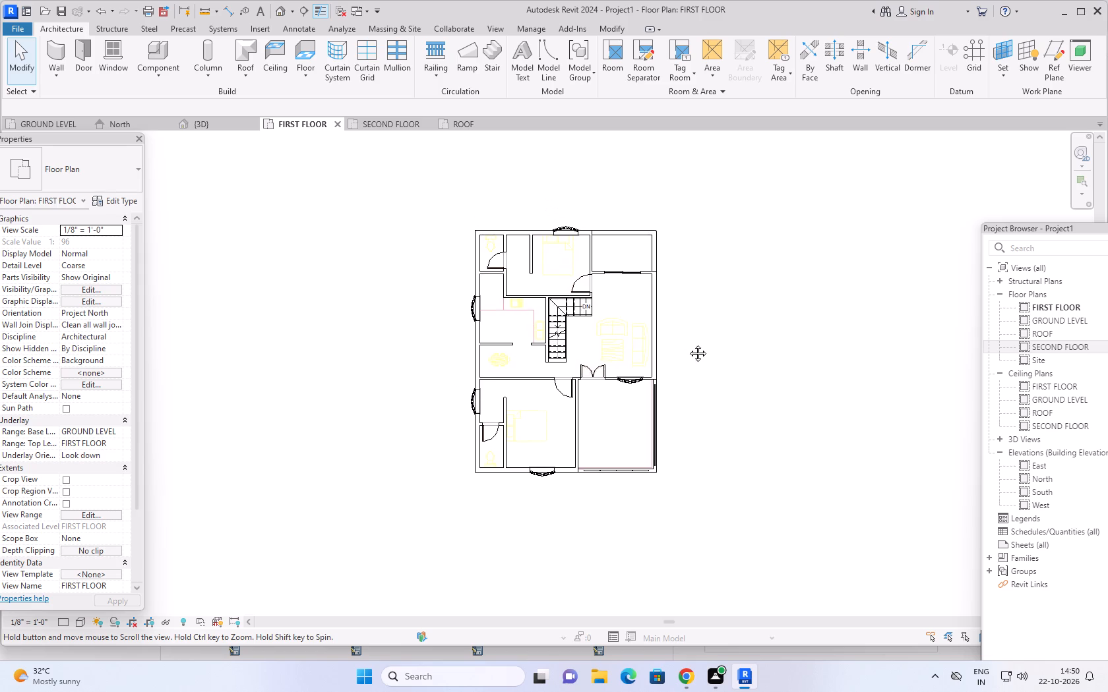
{"action": "middle_click_drag", "start_coordinate": [688, 343], "coordinate": [770, 440]}
{"action": "scroll", "coordinate": [657, 328], "scroll_direction": "up", "scroll_amount": 1}
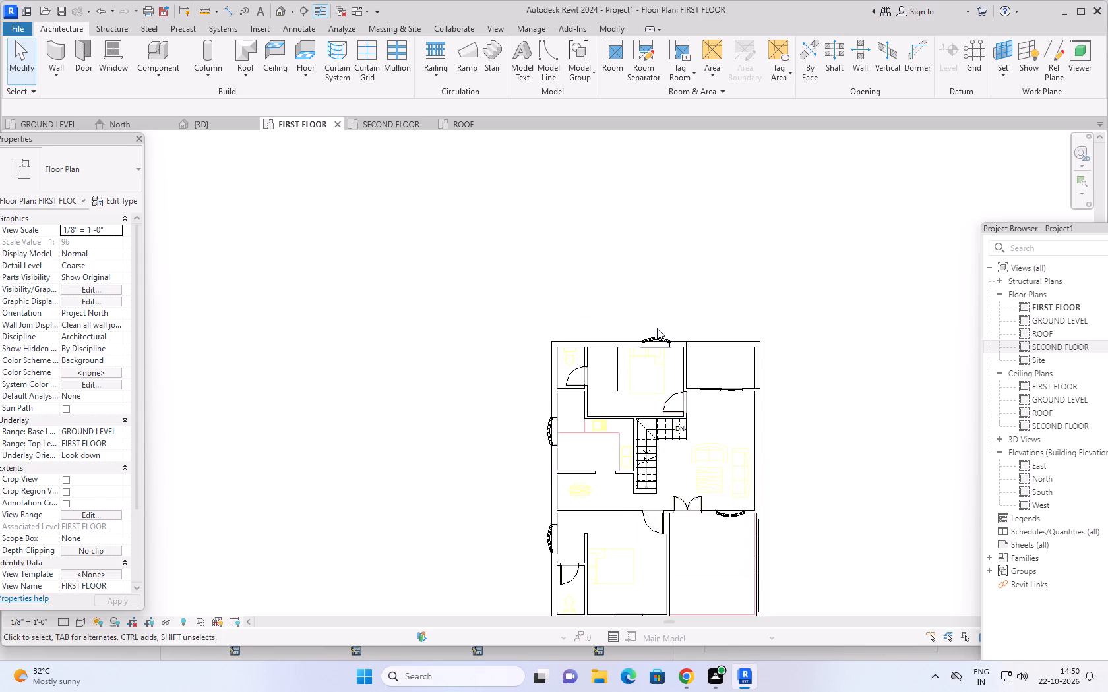
{"action": "scroll", "coordinate": [657, 328], "scroll_direction": "up", "scroll_amount": 1}
{"action": "middle_click_drag", "start_coordinate": [818, 393], "coordinate": [812, 389]}
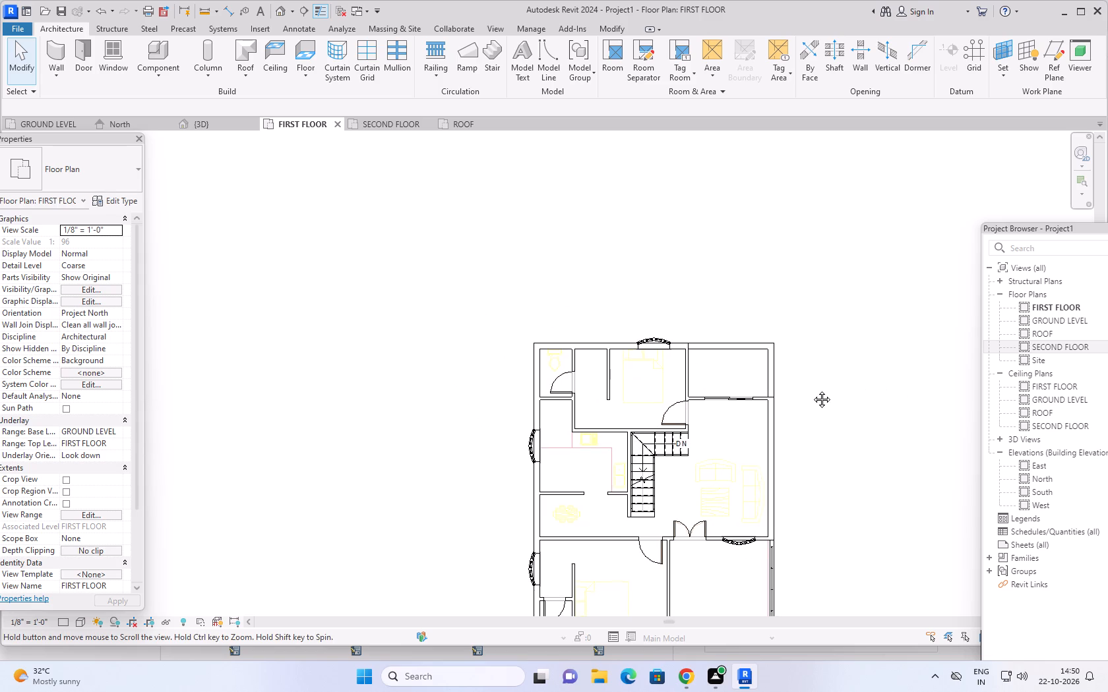
{"action": "middle_click_drag", "start_coordinate": [812, 389], "coordinate": [743, 341]}
{"action": "middle_click_drag", "start_coordinate": [735, 339], "coordinate": [727, 338]}
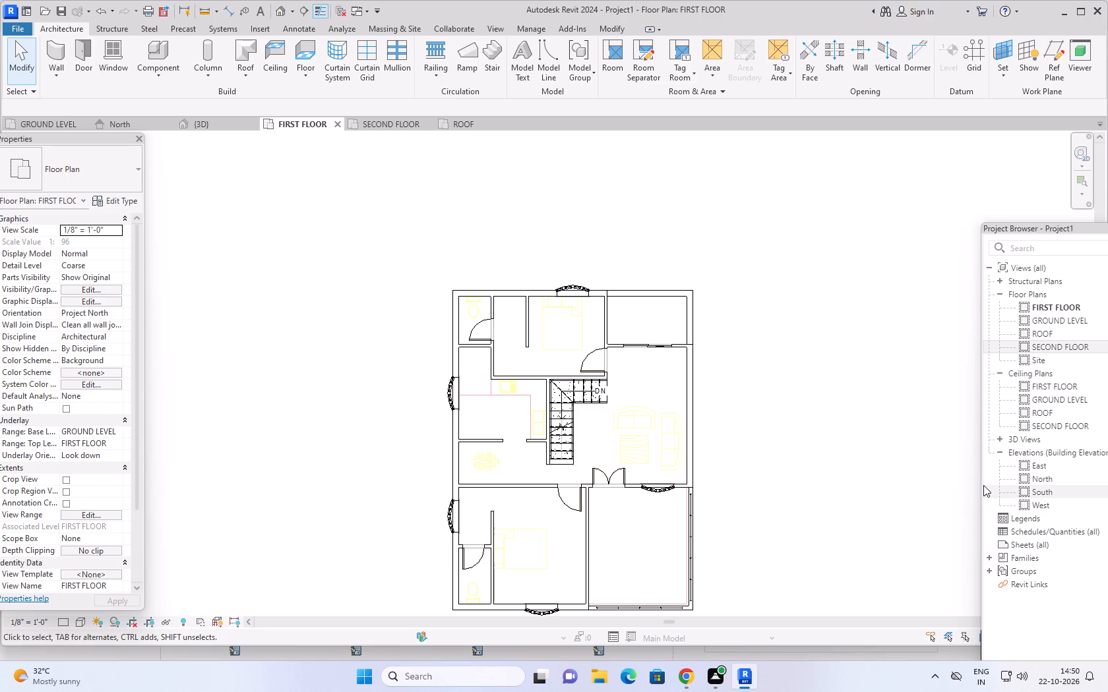
{"action": "scroll", "coordinate": [636, 426], "scroll_direction": "up", "scroll_amount": 1}
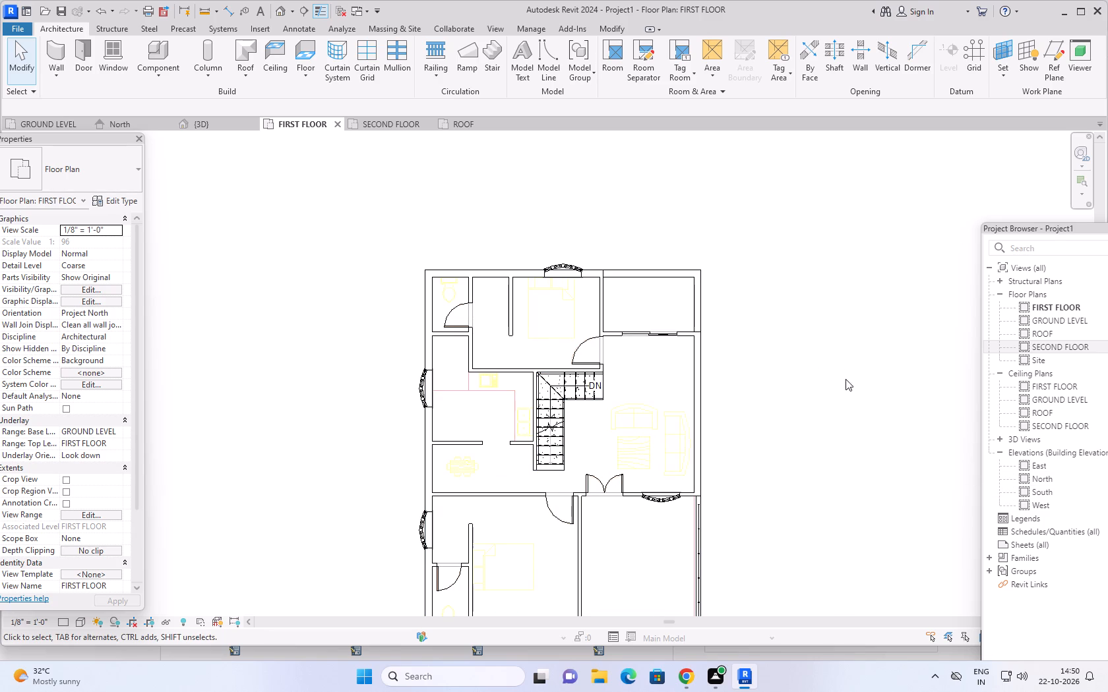
{"action": "middle_click_drag", "start_coordinate": [844, 384], "coordinate": [823, 348]}
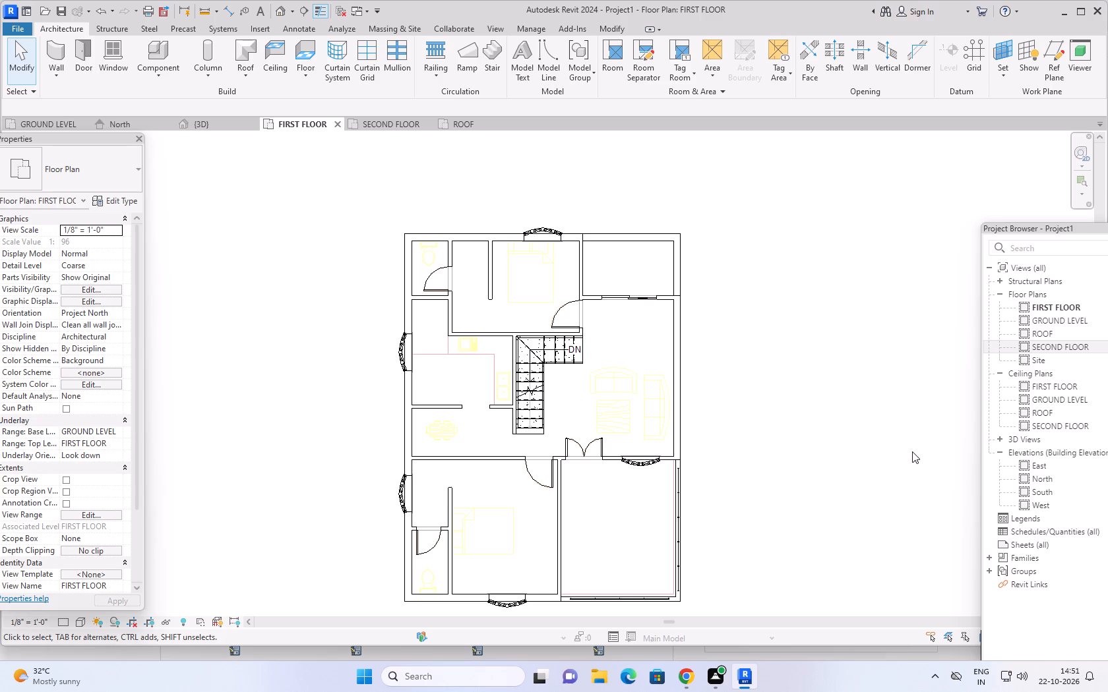
{"action": "scroll", "coordinate": [820, 413], "scroll_direction": "down", "scroll_amount": 1}
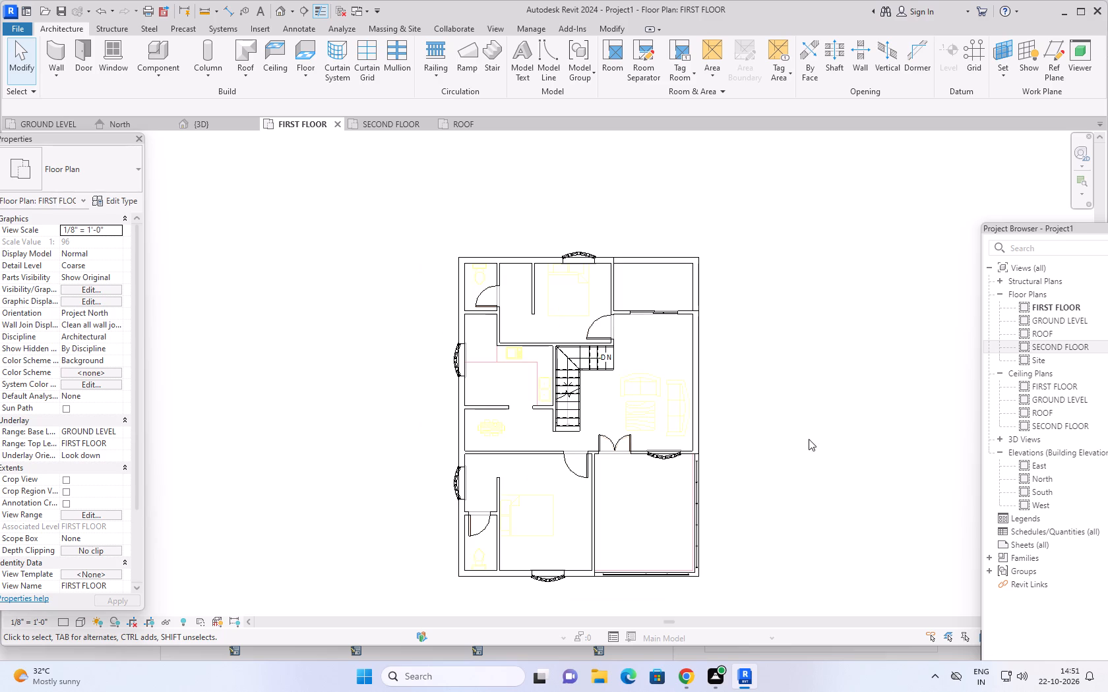
{"action": "middle_click_drag", "start_coordinate": [791, 435], "coordinate": [784, 419]}
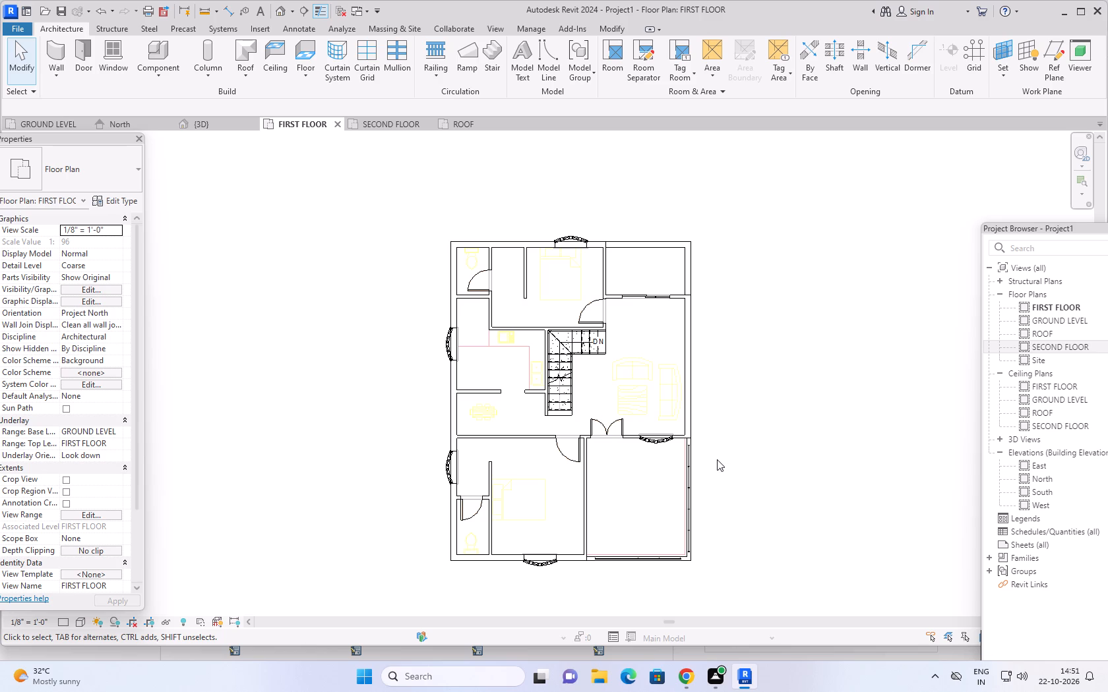
{"action": "middle_click_drag", "start_coordinate": [737, 502], "coordinate": [732, 464]}
{"action": "scroll", "coordinate": [732, 464], "scroll_direction": "up", "scroll_amount": 1}
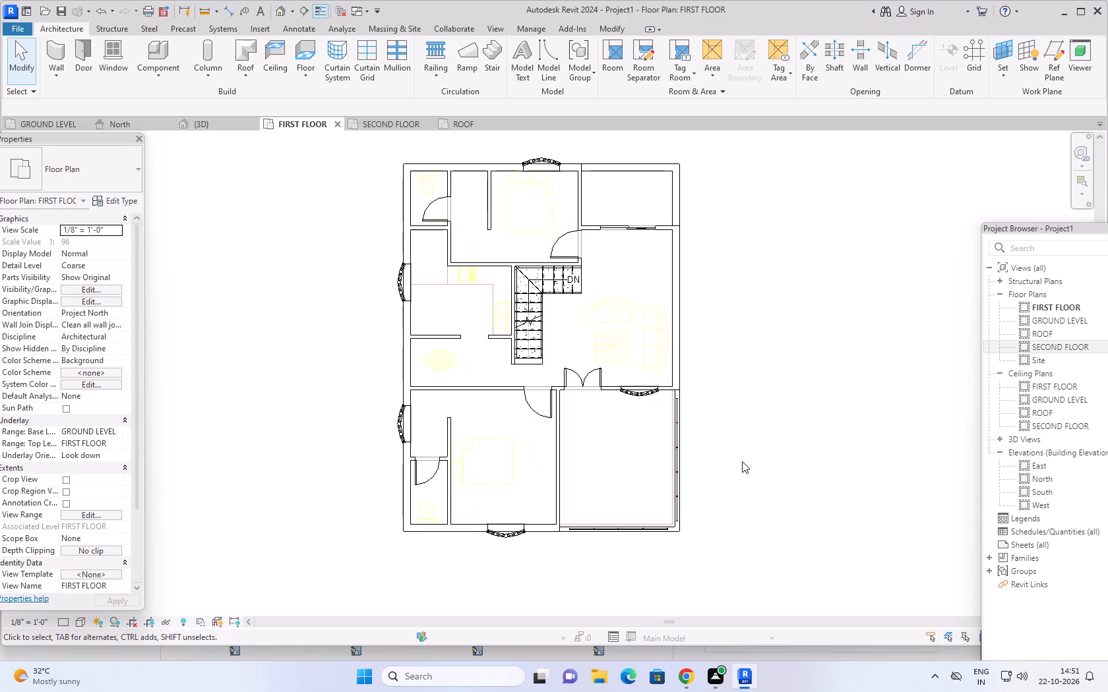
{"action": "middle_click_drag", "start_coordinate": [751, 455], "coordinate": [747, 460], "text": "shift"}
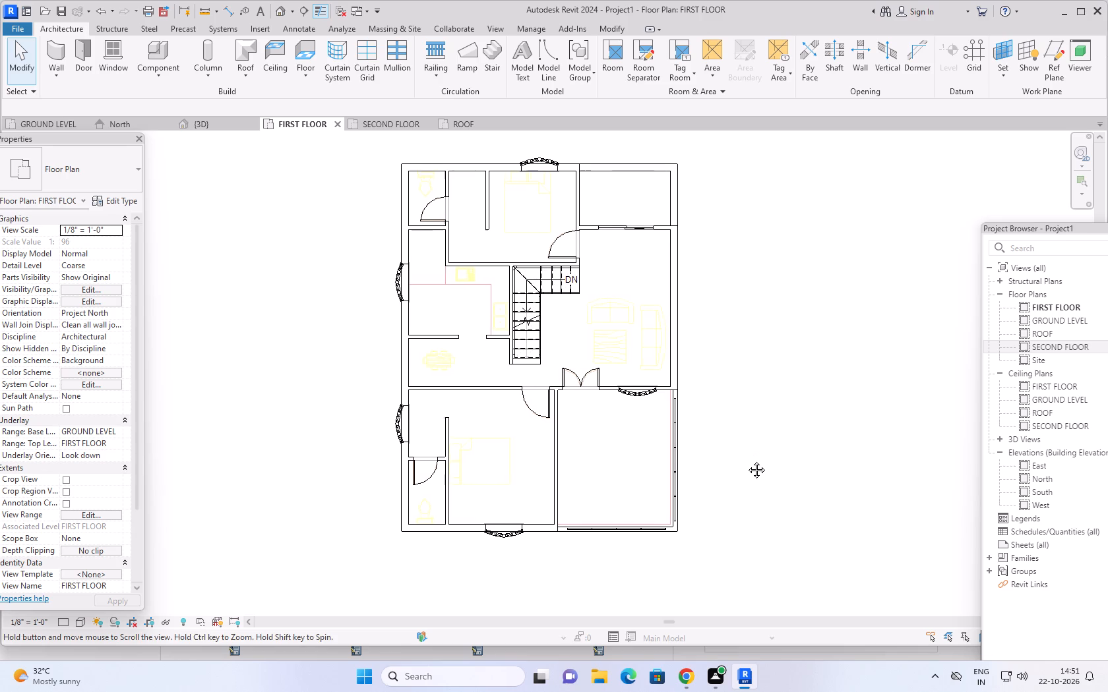
{"action": "middle_click_drag", "start_coordinate": [747, 460], "coordinate": [739, 482], "text": "shift"}
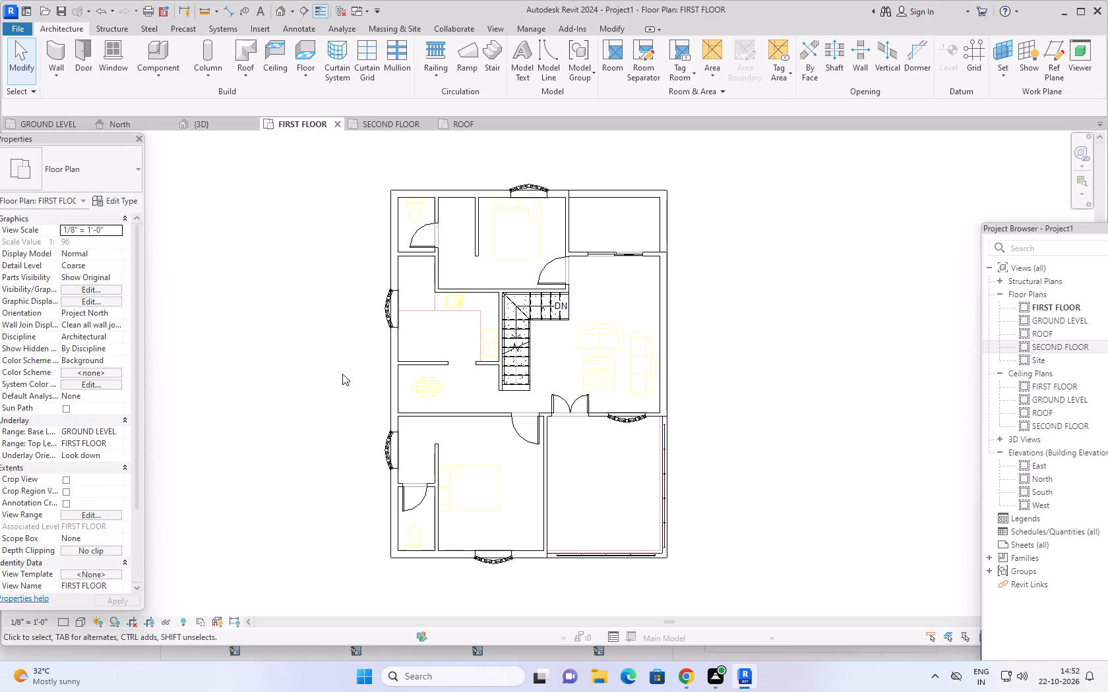
Examine the house in 3D from its back-right corner and around to its front-right corner.
{"action": "left_click", "coordinate": [187, 125]}
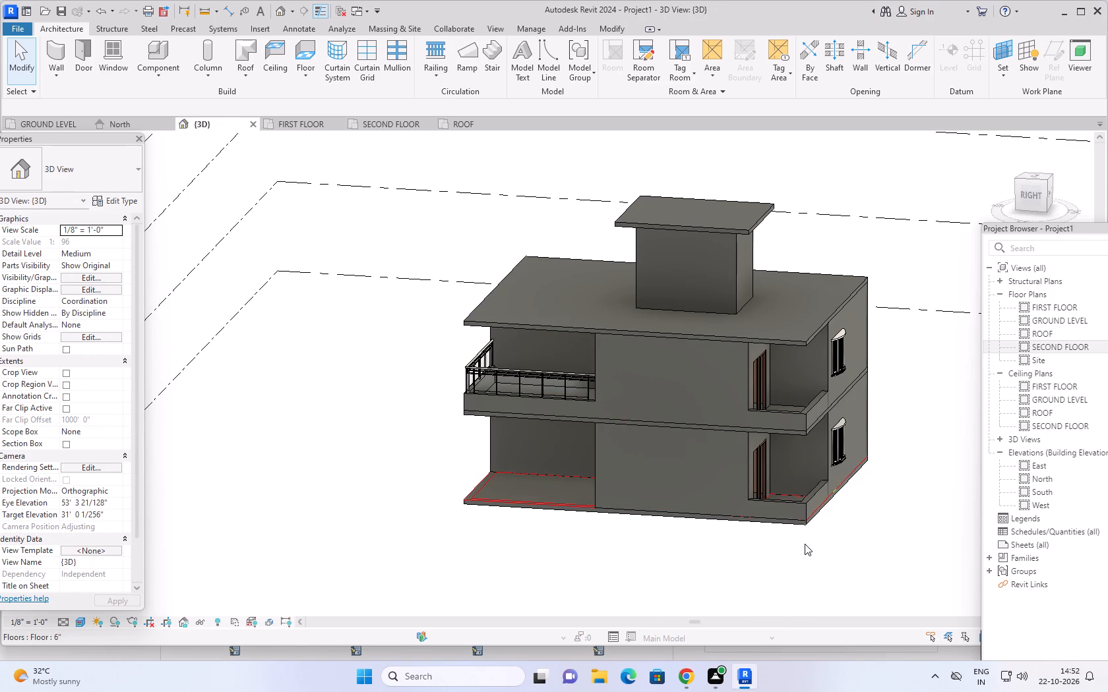
{"action": "middle_click_drag", "start_coordinate": [793, 546], "coordinate": [731, 551], "text": "shift"}
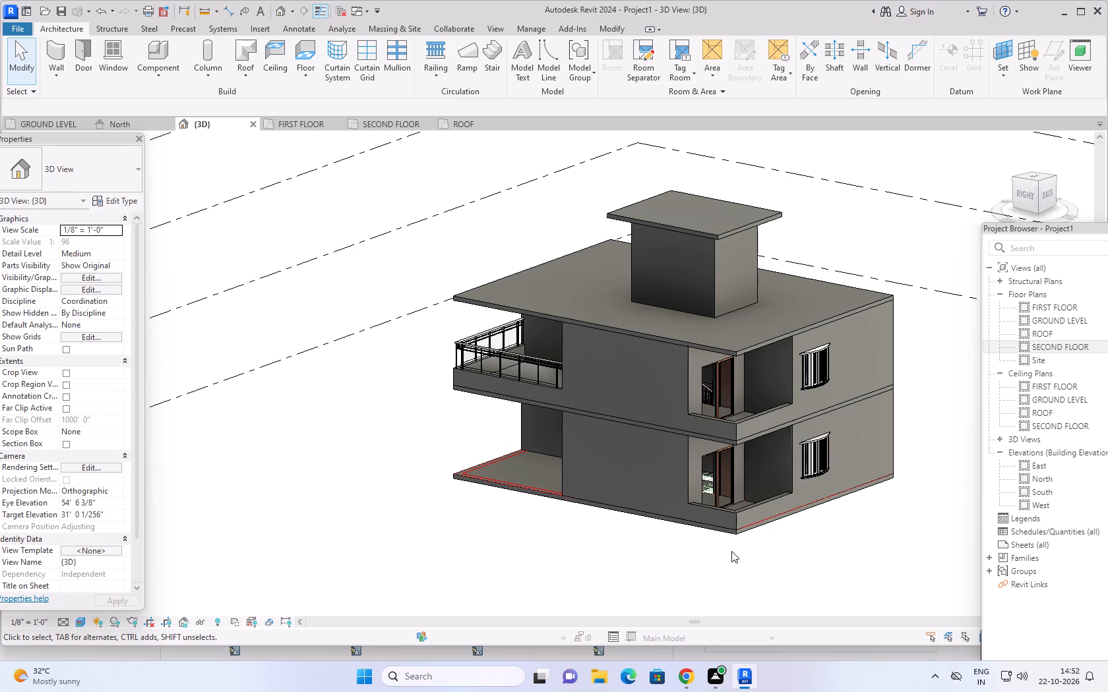
{"action": "scroll", "coordinate": [741, 559], "scroll_direction": "down", "scroll_amount": 1}
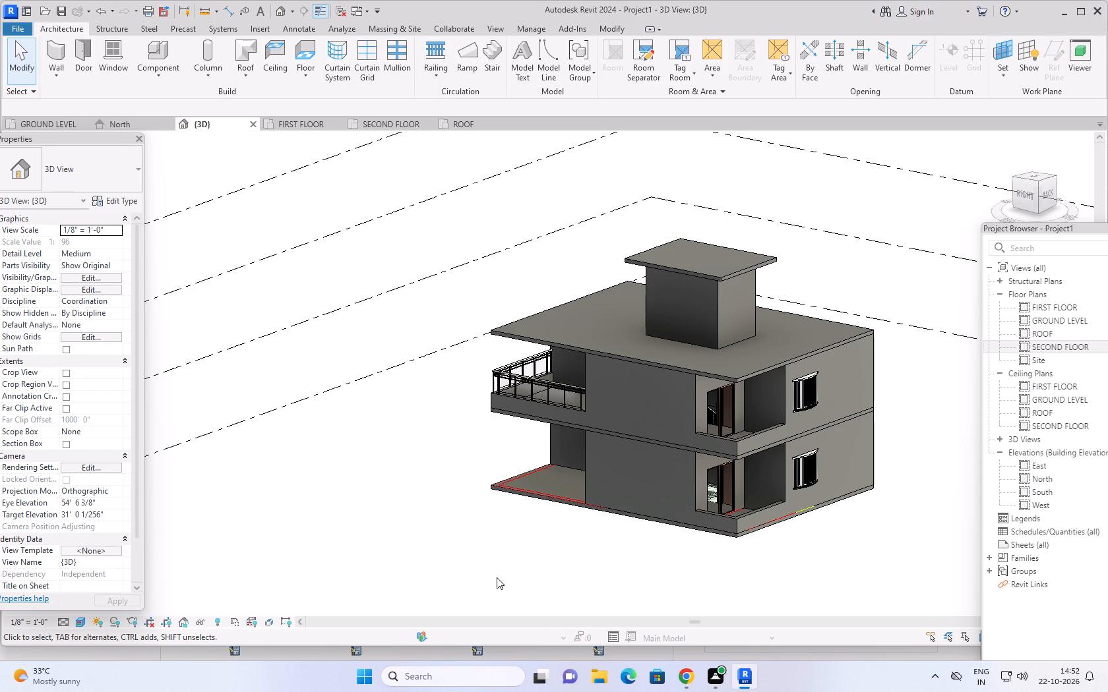
{"action": "middle_click_drag", "start_coordinate": [482, 544], "coordinate": [693, 557], "text": "shift"}
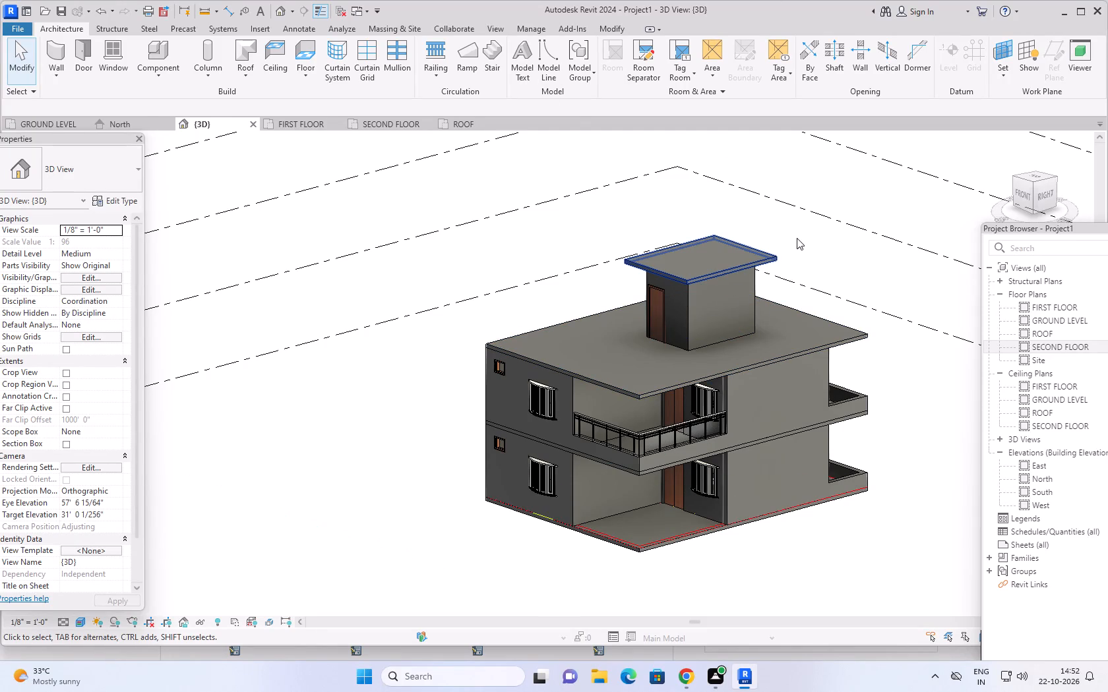
{"action": "middle_click_drag", "start_coordinate": [566, 245], "coordinate": [350, 210]}
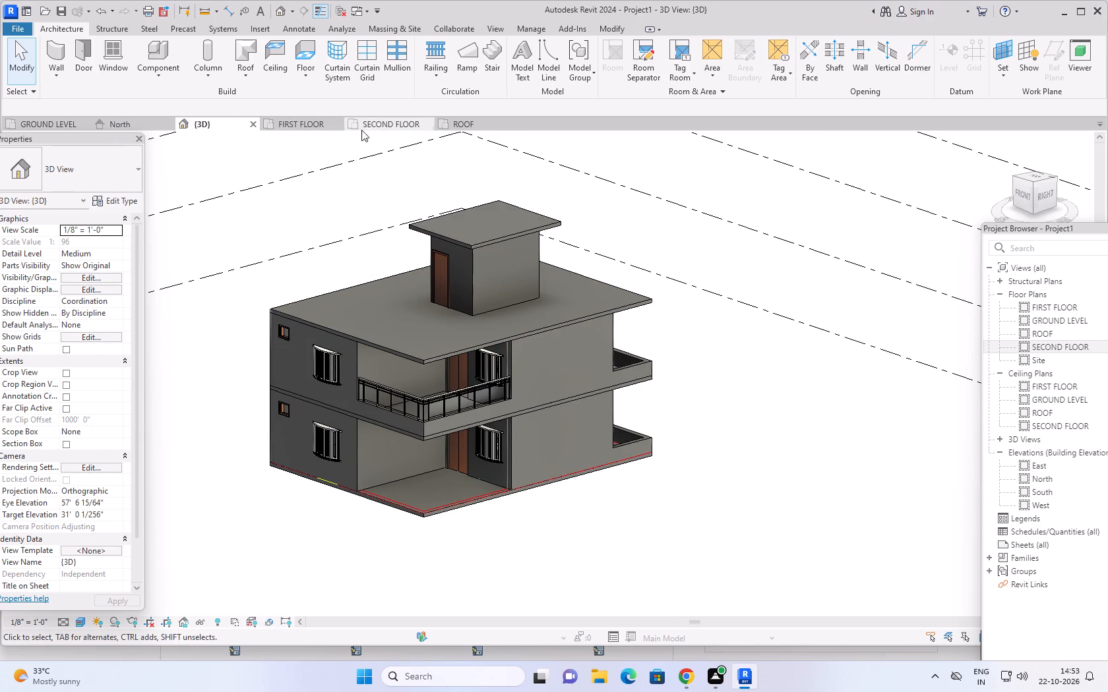
Check the second-floor plan around the stair room and review the full first-floor plan again.
{"action": "left_click", "coordinate": [379, 125]}
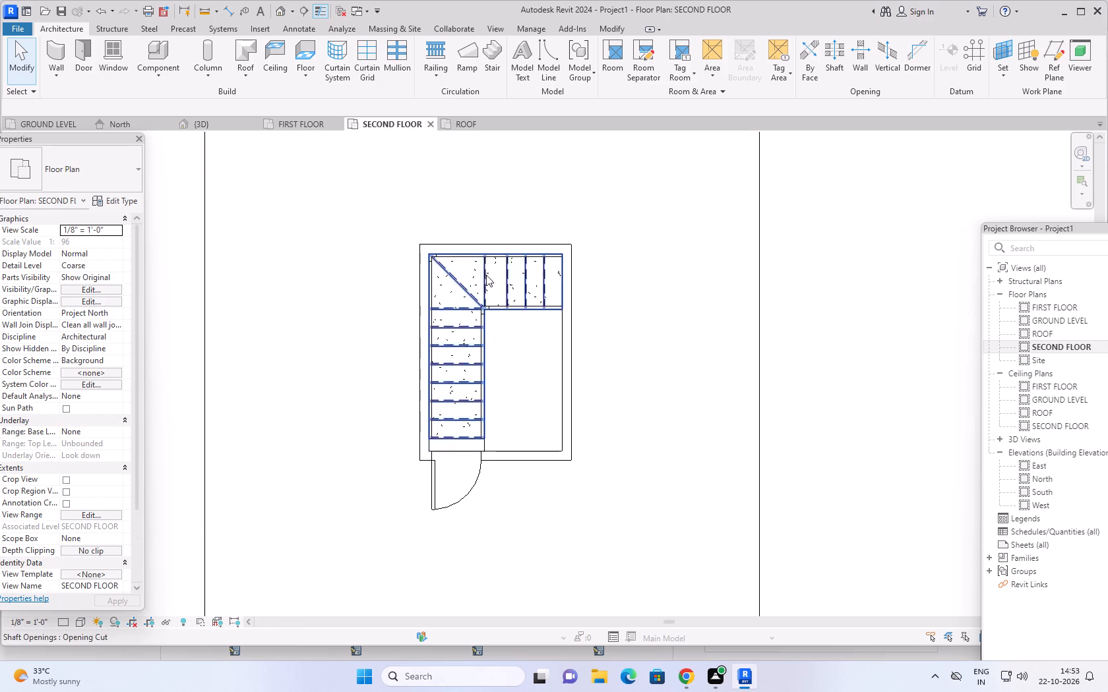
{"action": "left_click", "coordinate": [303, 125]}
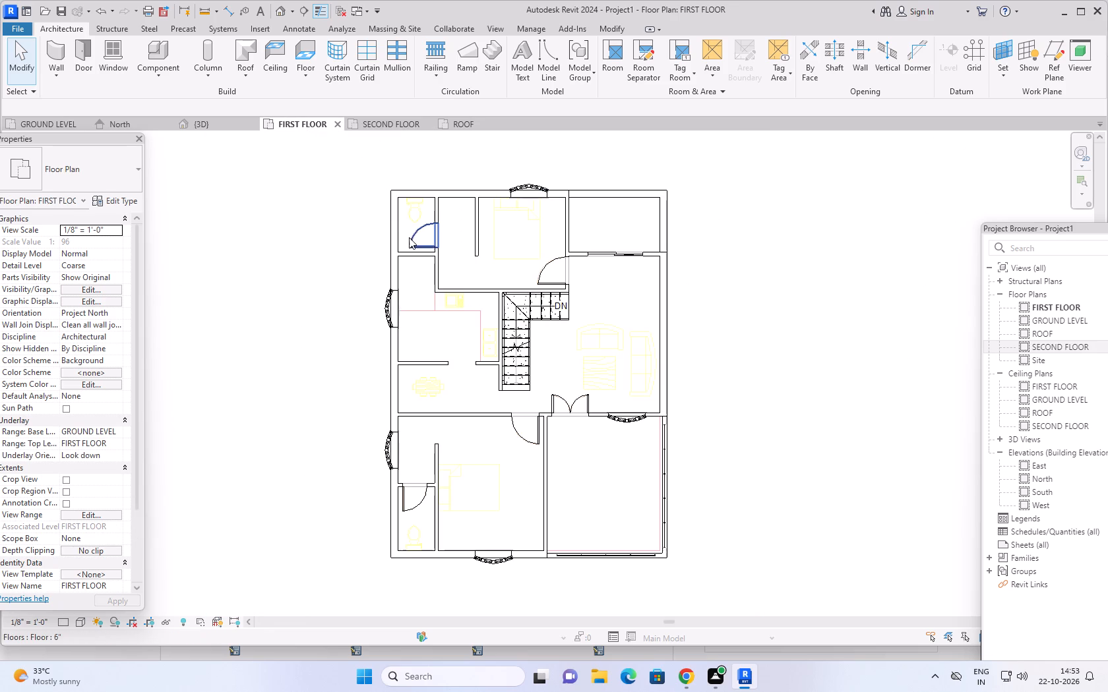
{"action": "scroll", "coordinate": [625, 222], "scroll_direction": "up", "scroll_amount": 2}
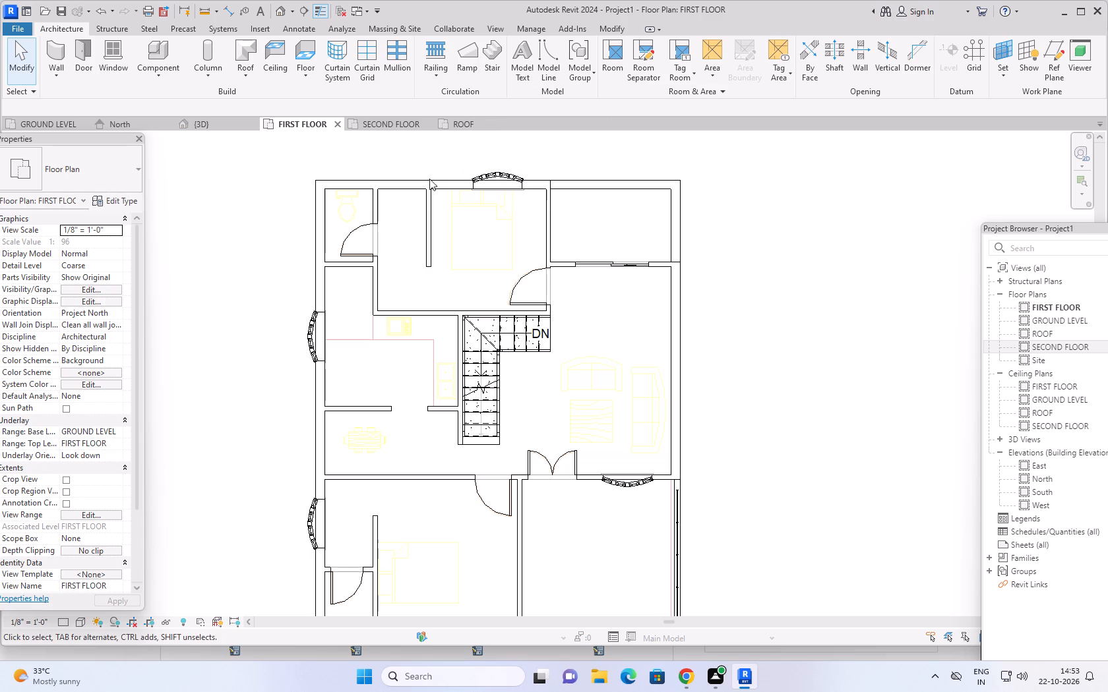
{"action": "scroll", "coordinate": [730, 320], "scroll_direction": "down", "scroll_amount": 2}
{"action": "middle_click_drag", "start_coordinate": [761, 353], "coordinate": [749, 337]}
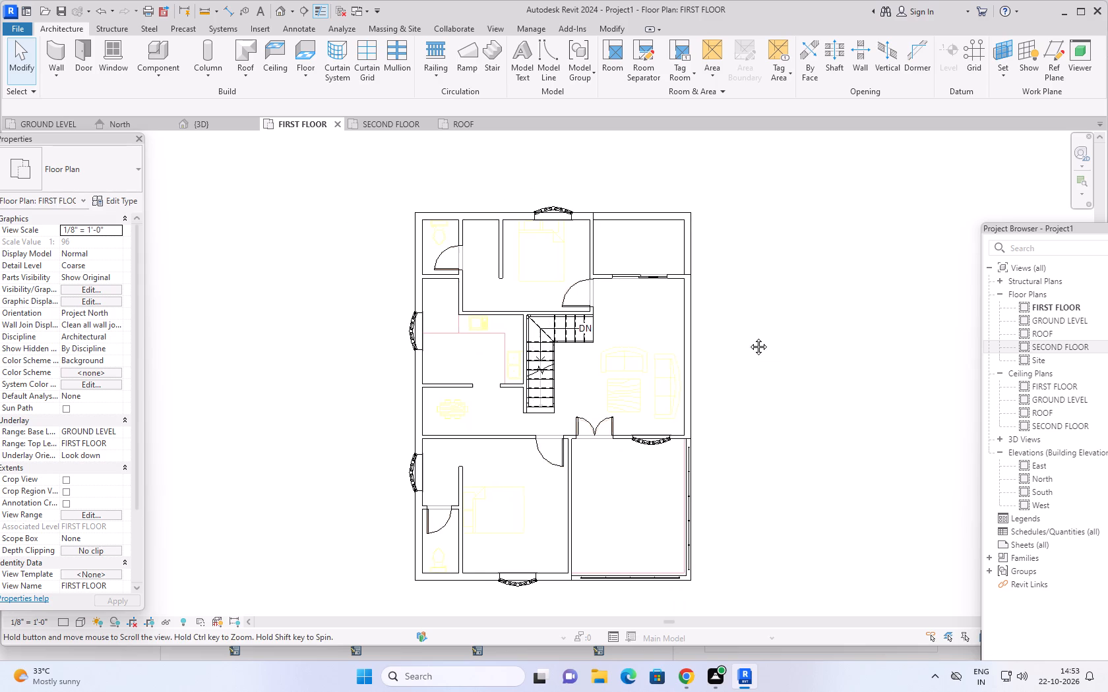
{"action": "middle_click_drag", "start_coordinate": [749, 337], "coordinate": [712, 287]}
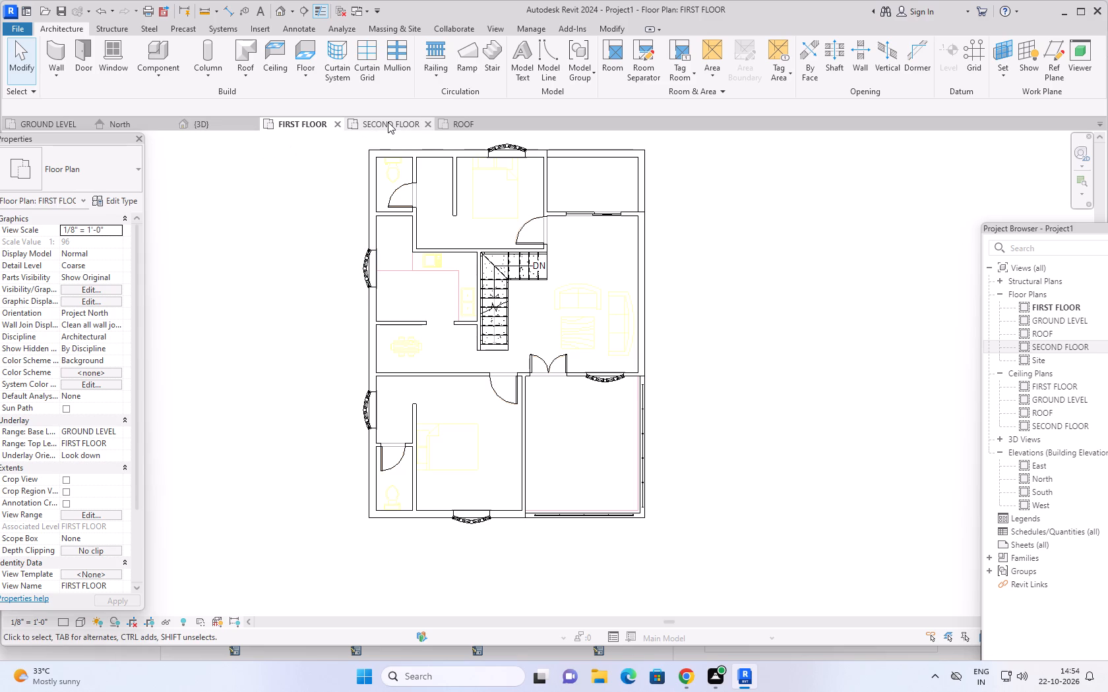
Examine the complete ground-level plan, from the rear sit-out to the bedroom and parking area.
{"action": "left_click", "coordinate": [210, 121]}
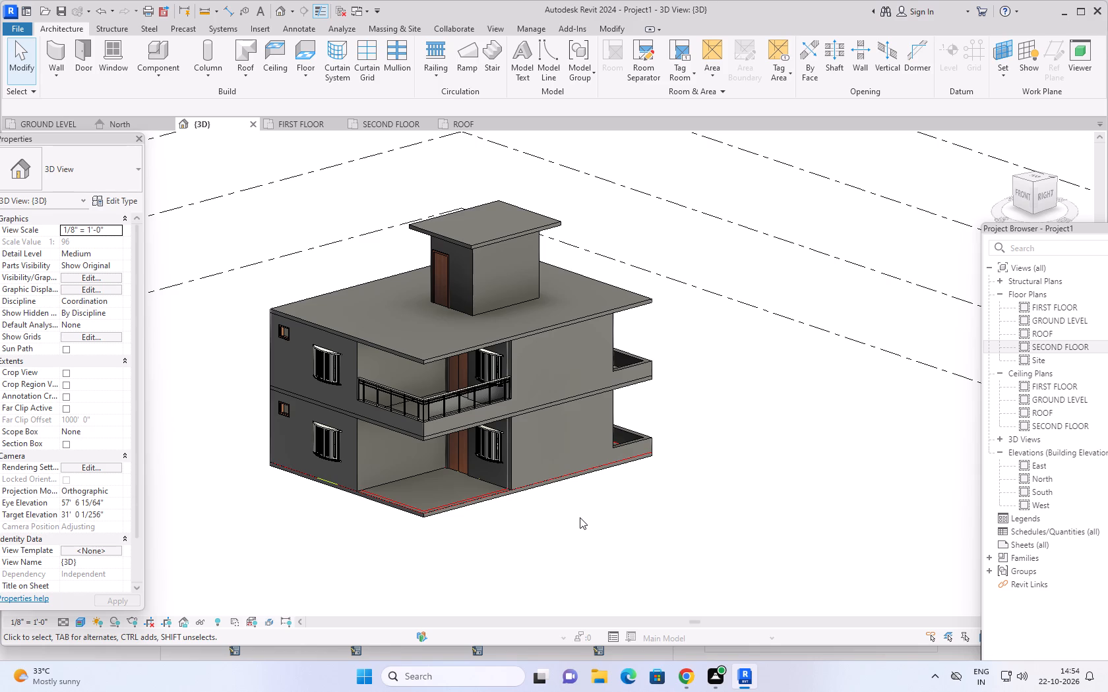
{"action": "left_click", "coordinate": [57, 123]}
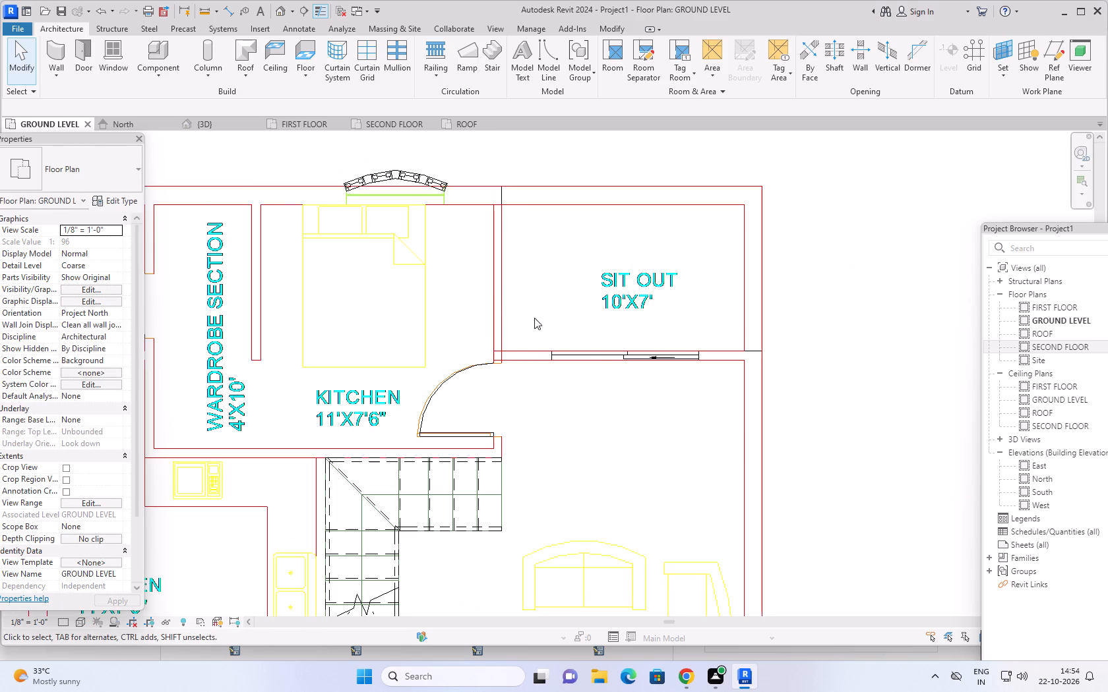
{"action": "scroll", "coordinate": [612, 378], "scroll_direction": "down", "scroll_amount": 2}
{"action": "scroll", "coordinate": [667, 430], "scroll_direction": "down", "scroll_amount": 3}
{"action": "scroll", "coordinate": [754, 477], "scroll_direction": "down", "scroll_amount": 1}
{"action": "middle_click_drag", "start_coordinate": [743, 463], "coordinate": [679, 409]}
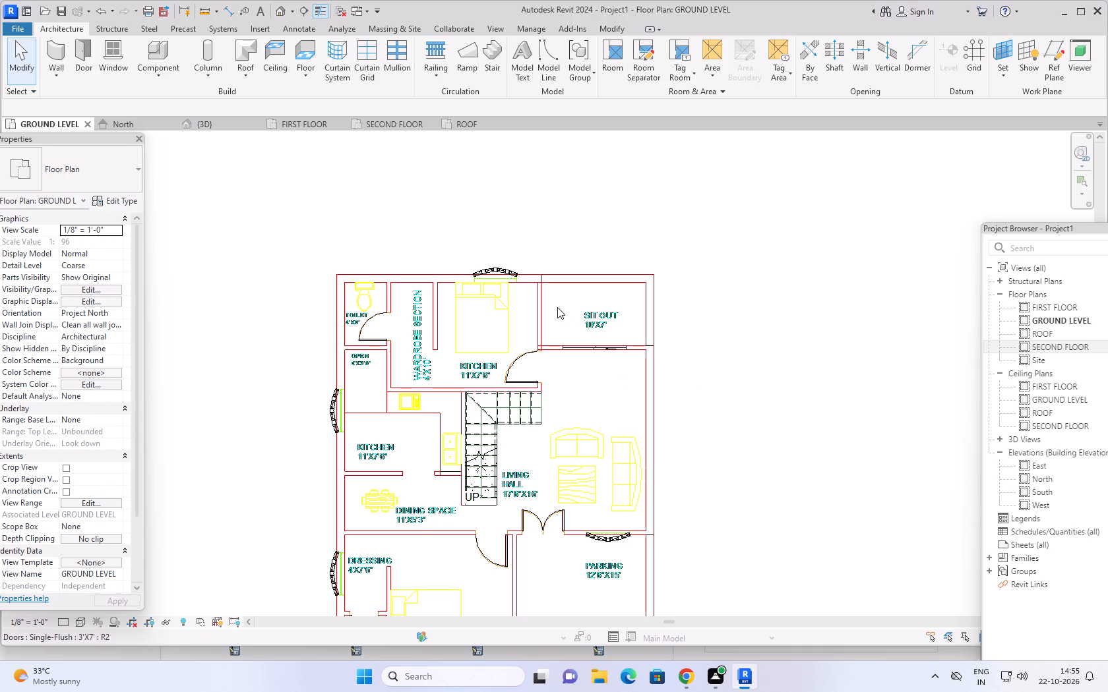
{"action": "scroll", "coordinate": [754, 414], "scroll_direction": "down", "scroll_amount": 2}
{"action": "middle_click_drag", "start_coordinate": [762, 417], "coordinate": [757, 412]}
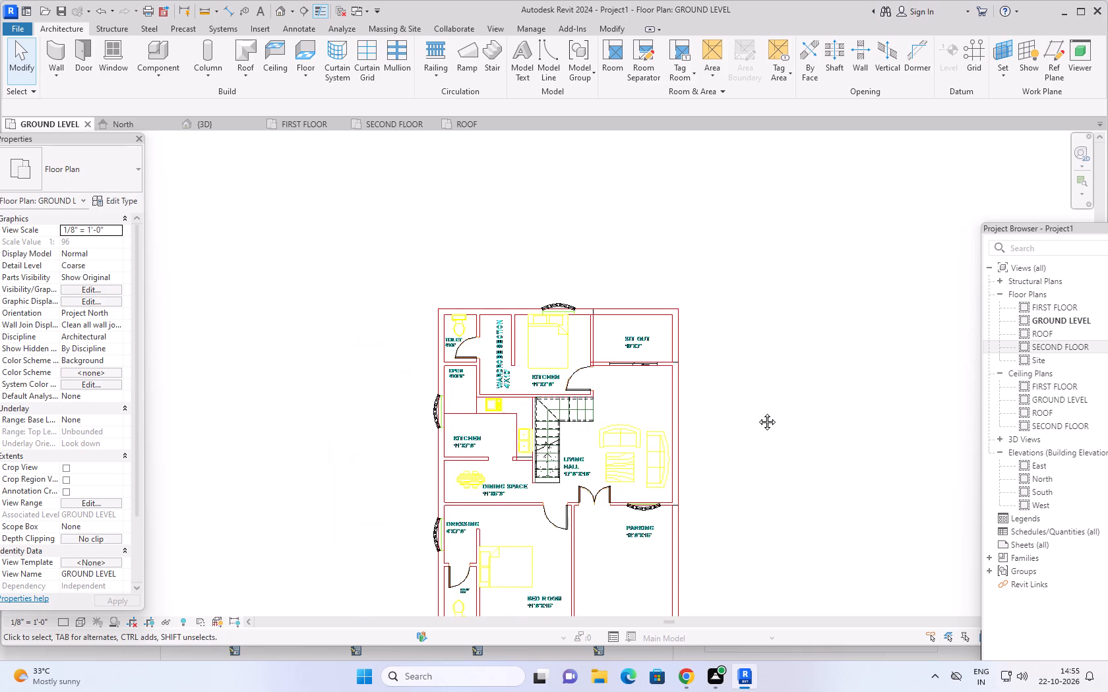
{"action": "middle_click_drag", "start_coordinate": [757, 412], "coordinate": [687, 351]}
{"action": "scroll", "coordinate": [687, 351], "scroll_direction": "up", "scroll_amount": 1}
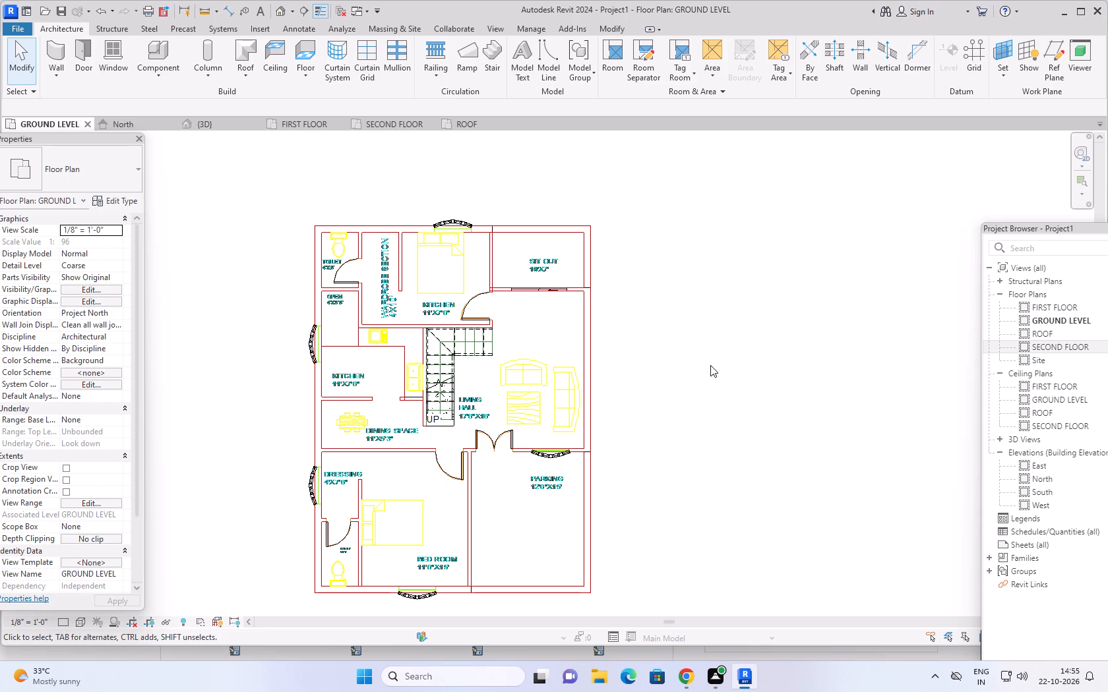
Orient the 3D view to the front face and examine the house's front elevation up close.
{"action": "left_click", "coordinate": [204, 125]}
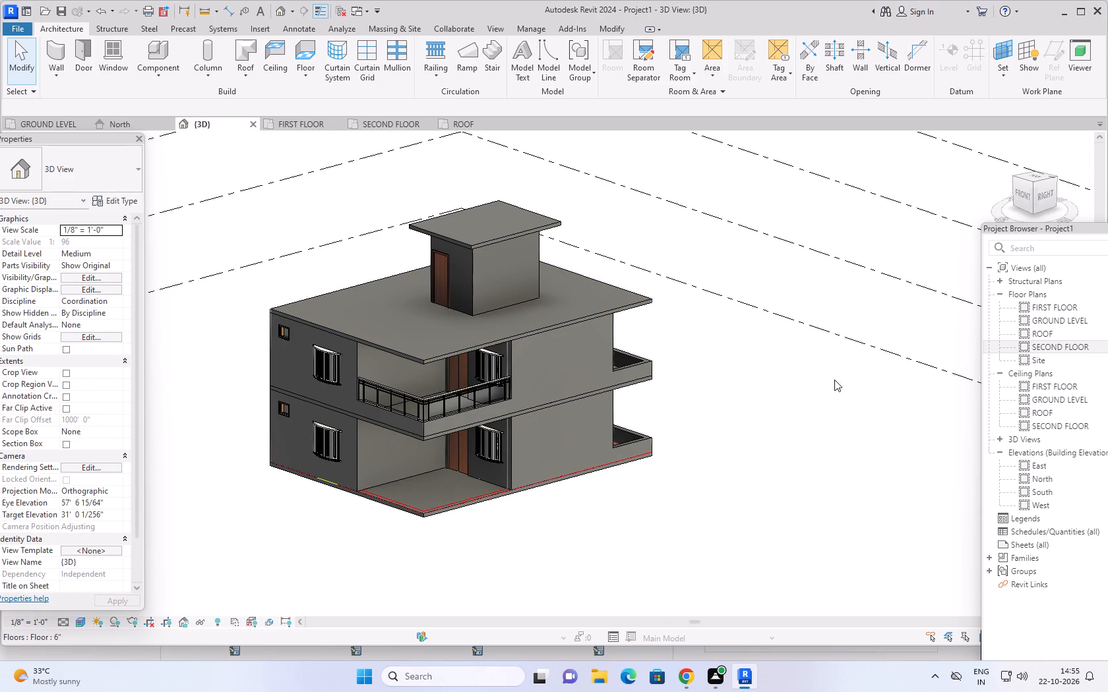
{"action": "left_click", "coordinate": [1020, 189]}
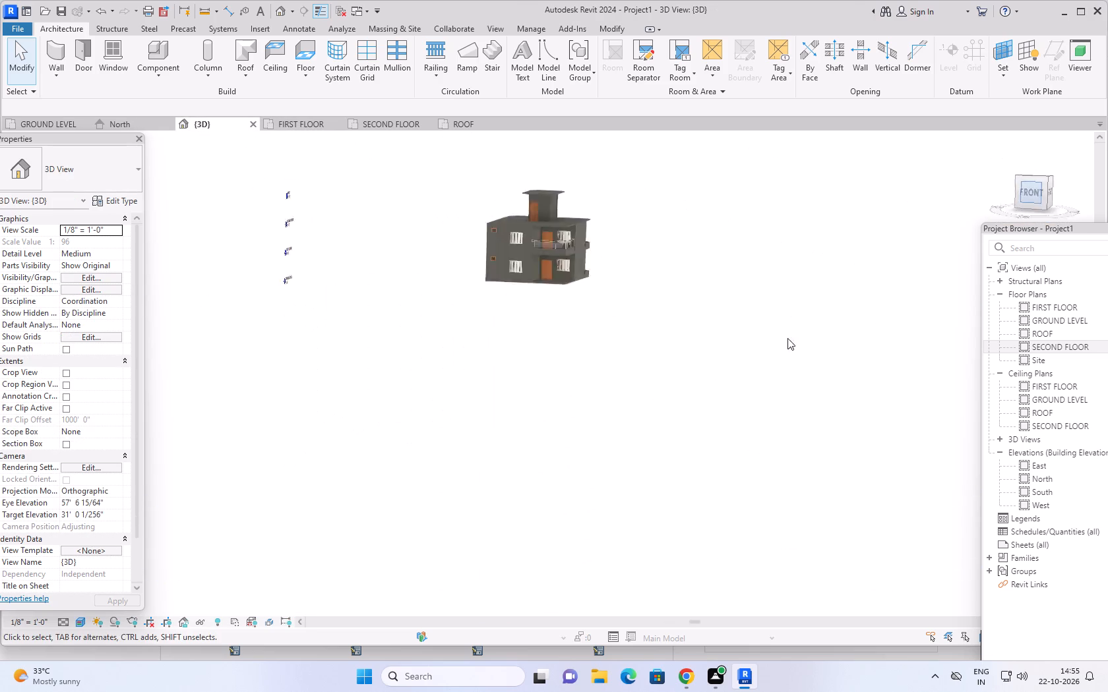
{"action": "scroll", "coordinate": [571, 296], "scroll_direction": "up", "scroll_amount": 4}
{"action": "scroll", "coordinate": [595, 359], "scroll_direction": "up", "scroll_amount": 4}
{"action": "middle_click_drag", "start_coordinate": [612, 412], "coordinate": [646, 363]}
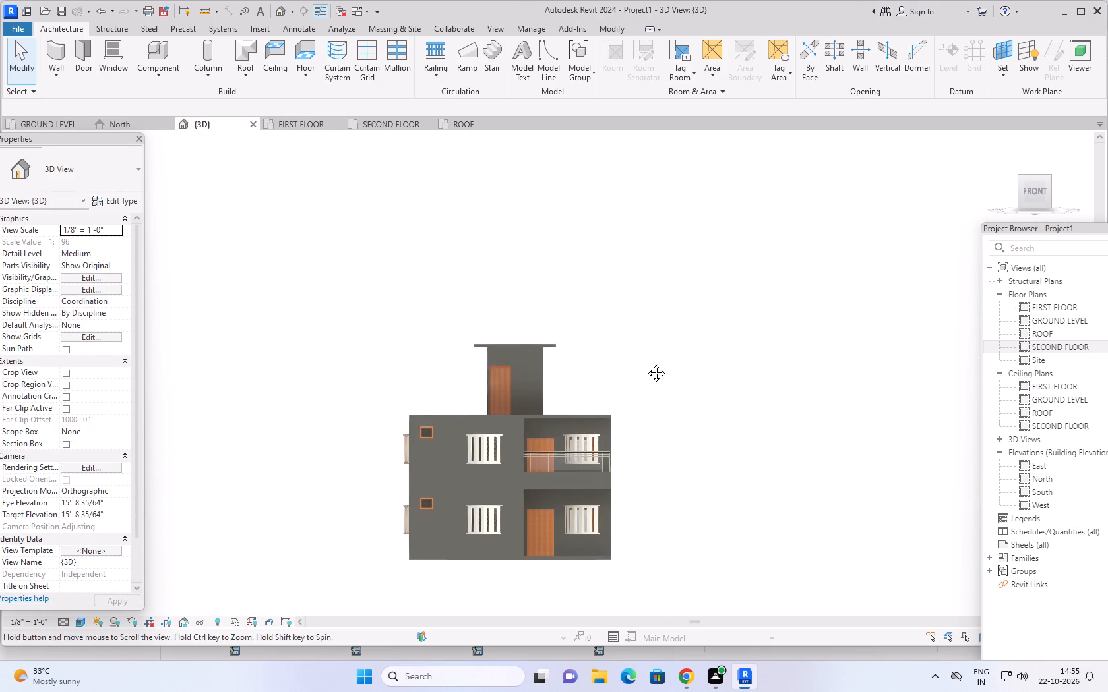
{"action": "middle_click_drag", "start_coordinate": [646, 363], "coordinate": [662, 339]}
{"action": "scroll", "coordinate": [657, 441], "scroll_direction": "up", "scroll_amount": 2}
{"action": "middle_click_drag", "start_coordinate": [666, 442], "coordinate": [743, 407]}
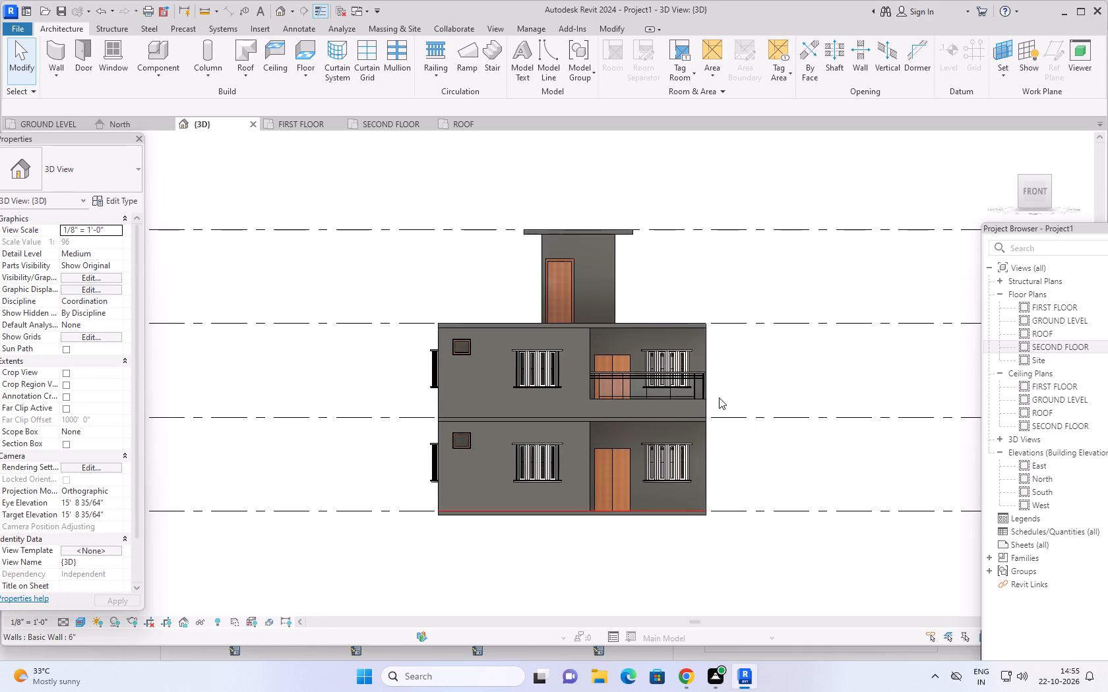
Inspect the small fixed window and the bow window on the ground floor's front wall up close.
{"action": "scroll", "coordinate": [470, 444], "scroll_direction": "up", "scroll_amount": 10}
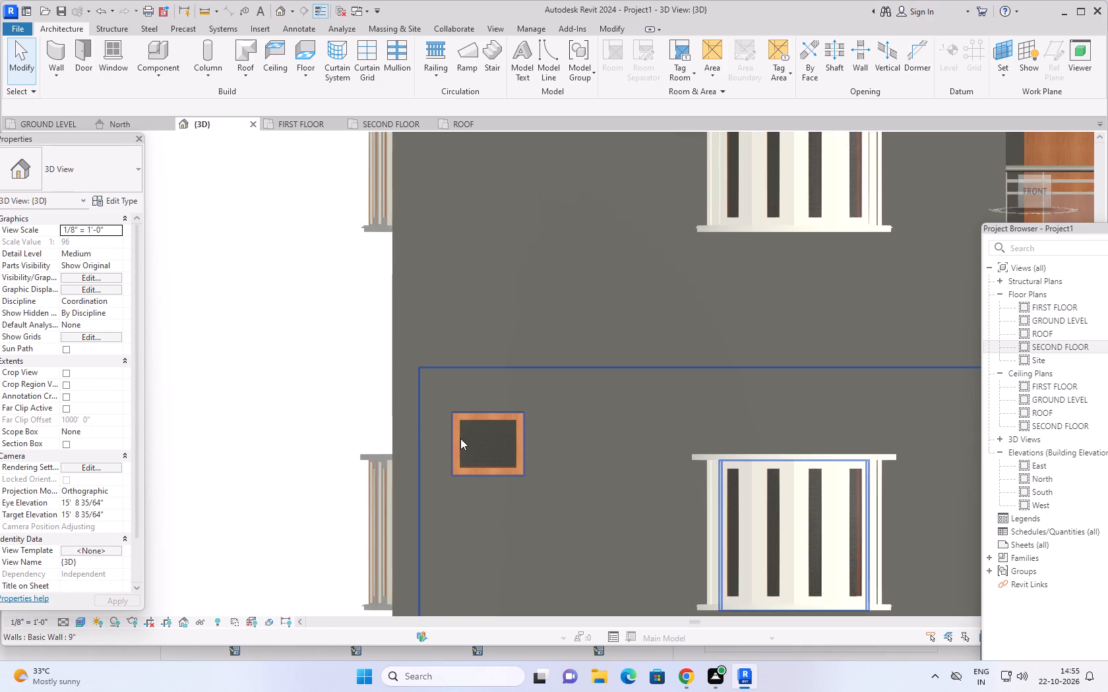
{"action": "scroll", "coordinate": [464, 440], "scroll_direction": "up", "scroll_amount": 4}
{"action": "scroll", "coordinate": [512, 448], "scroll_direction": "down", "scroll_amount": 14}
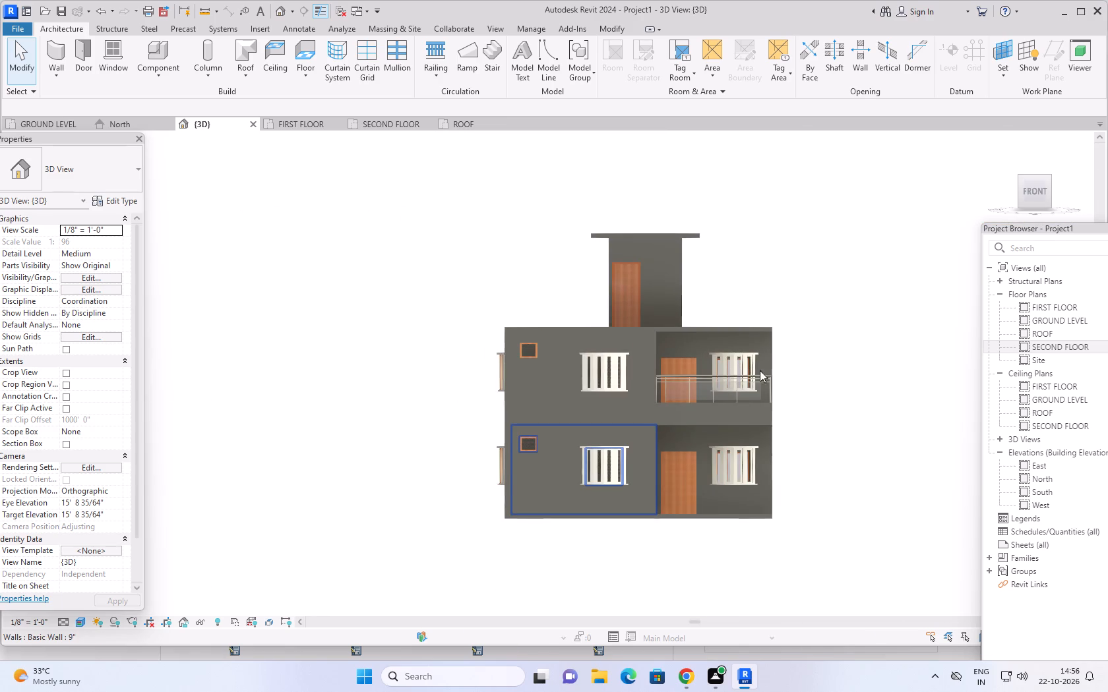
Examine the whole front elevation against the level lines, from the ground level up to the roof.
{"action": "middle_click_drag", "start_coordinate": [820, 345], "coordinate": [779, 362]}
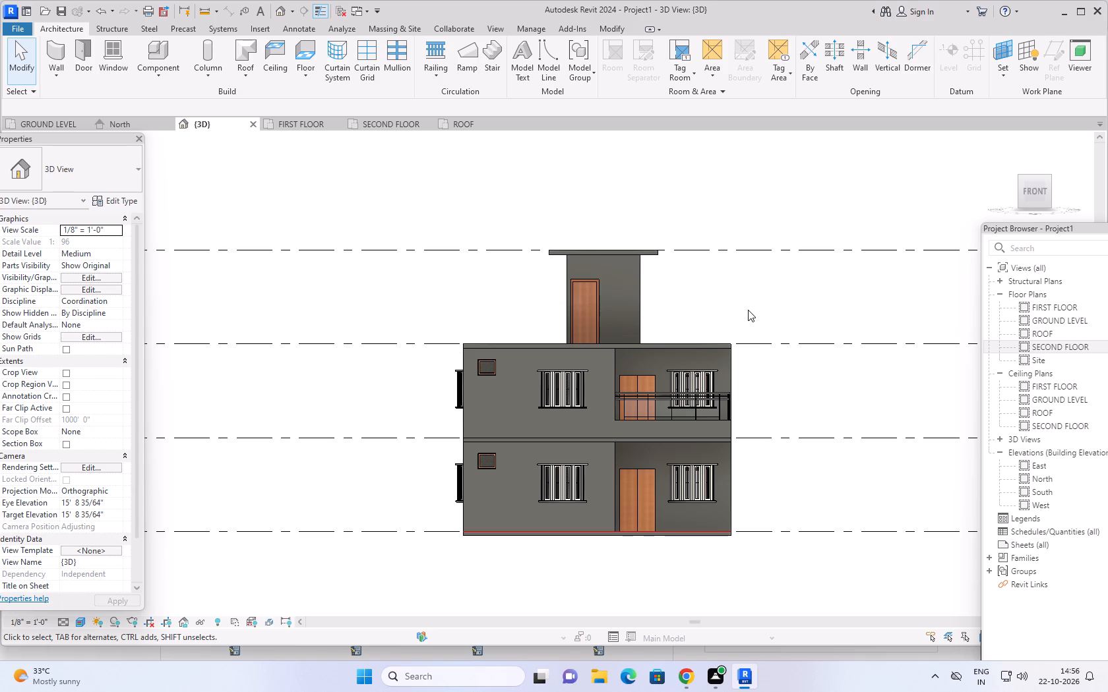
{"action": "scroll", "coordinate": [748, 310], "scroll_direction": "down", "scroll_amount": 1}
{"action": "middle_click_drag", "start_coordinate": [787, 295], "coordinate": [763, 303]}
{"action": "scroll", "coordinate": [838, 299], "scroll_direction": "down", "scroll_amount": 2}
{"action": "middle_click_drag", "start_coordinate": [884, 301], "coordinate": [842, 310]}
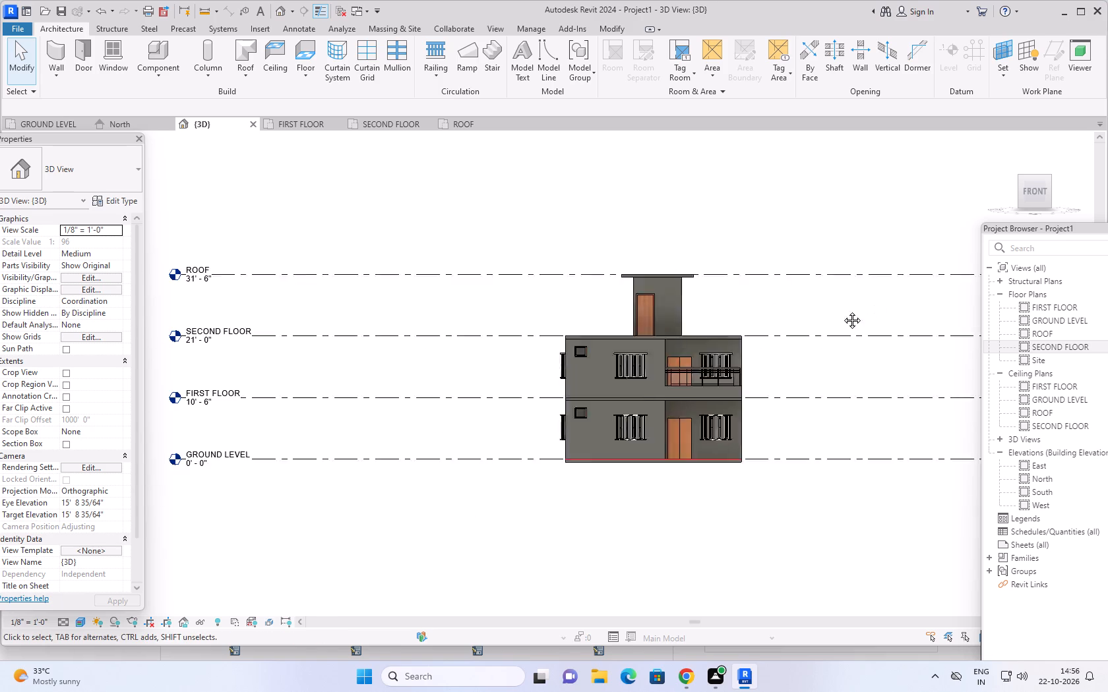
{"action": "middle_click_drag", "start_coordinate": [842, 310], "coordinate": [845, 339]}
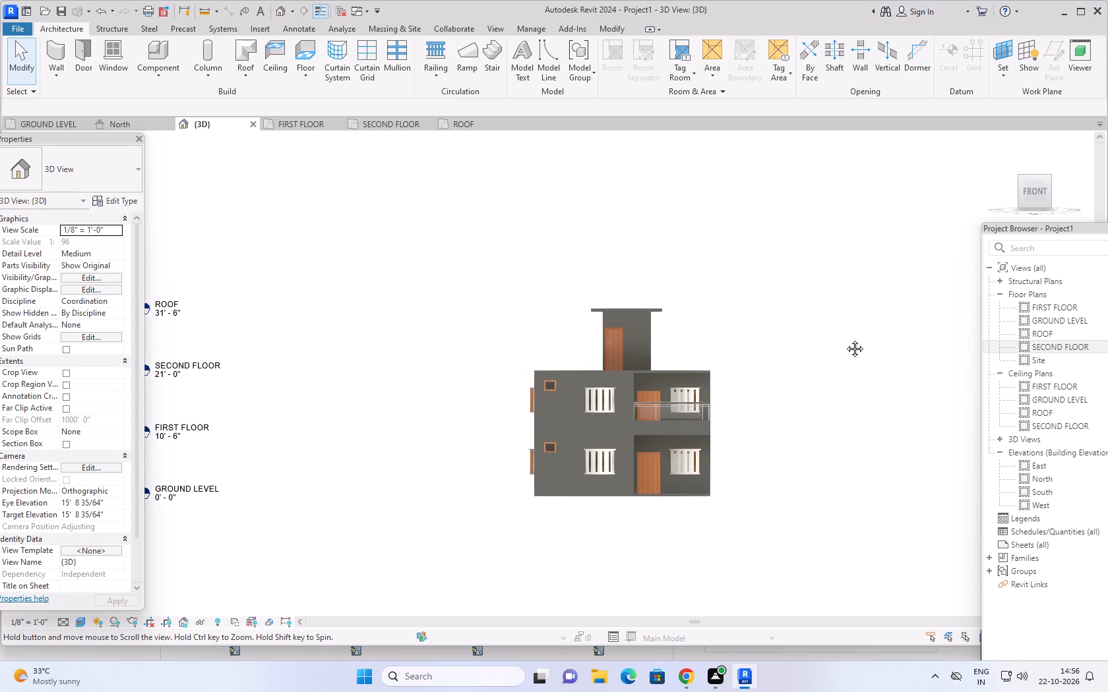
{"action": "middle_click_drag", "start_coordinate": [845, 339], "coordinate": [836, 339]}
{"action": "scroll", "coordinate": [691, 343], "scroll_direction": "up", "scroll_amount": 2}
{"action": "middle_click_drag", "start_coordinate": [693, 338], "coordinate": [722, 305]}
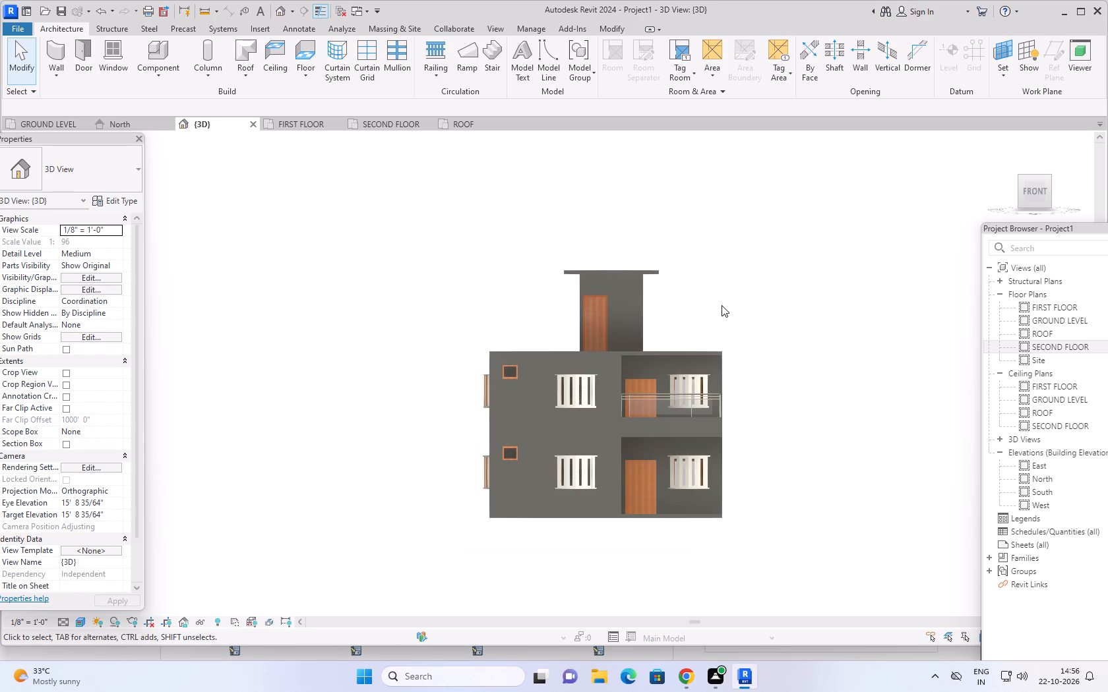
{"action": "scroll", "coordinate": [720, 308], "scroll_direction": "up", "scroll_amount": 1}
{"action": "middle_click_drag", "start_coordinate": [713, 322], "coordinate": [716, 312]}
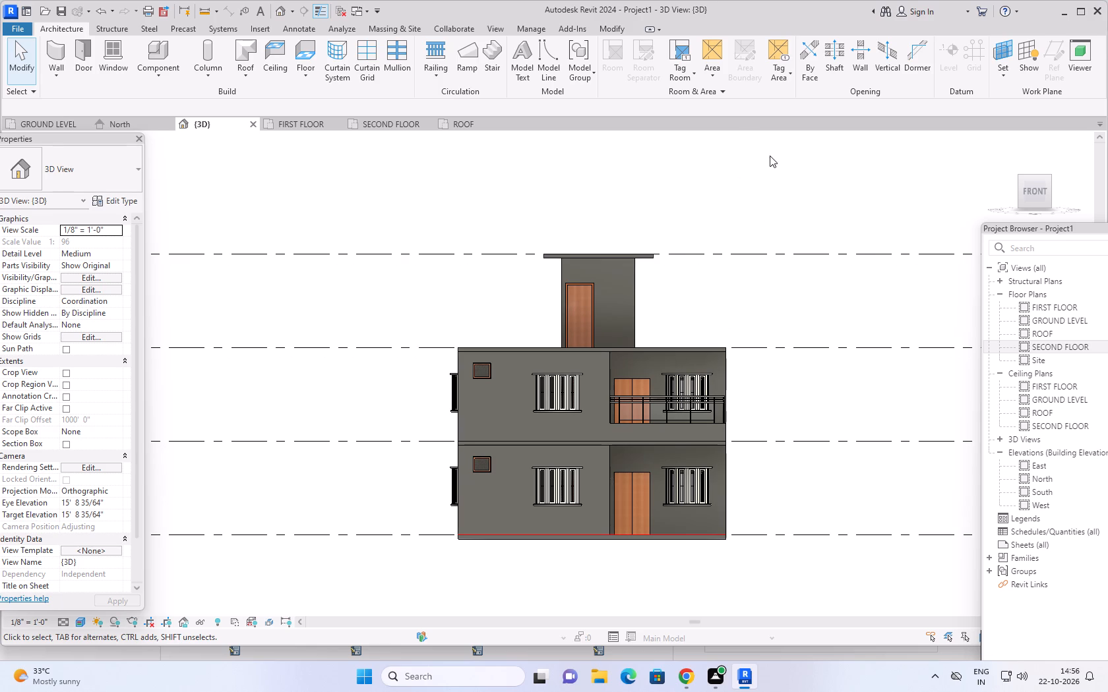
{"action": "scroll", "coordinate": [732, 311], "scroll_direction": "down", "scroll_amount": 4}
{"action": "middle_click_drag", "start_coordinate": [780, 309], "coordinate": [741, 332]}
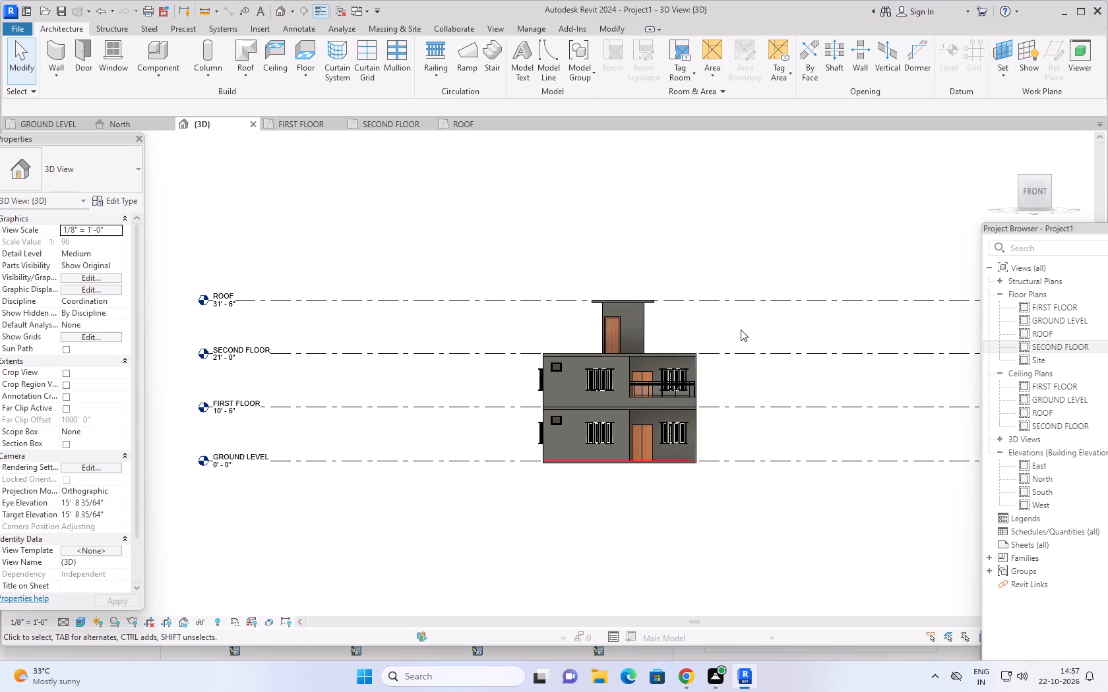
{"action": "scroll", "coordinate": [736, 329], "scroll_direction": "down", "scroll_amount": 1}
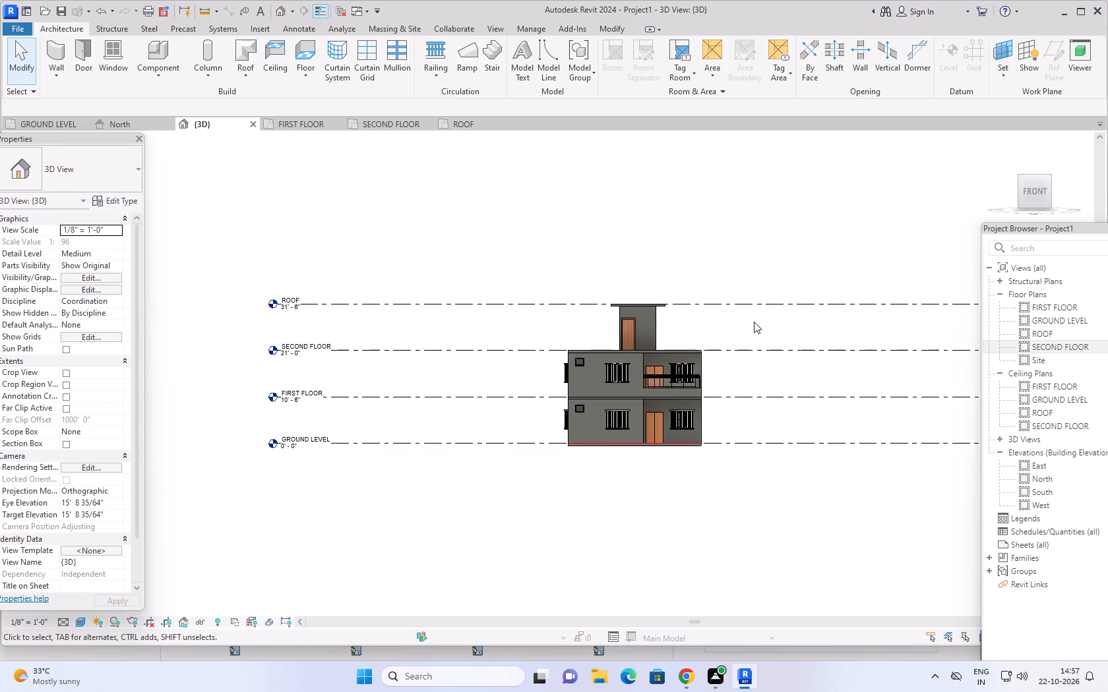
{"action": "scroll", "coordinate": [754, 321], "scroll_direction": "down", "scroll_amount": 1}
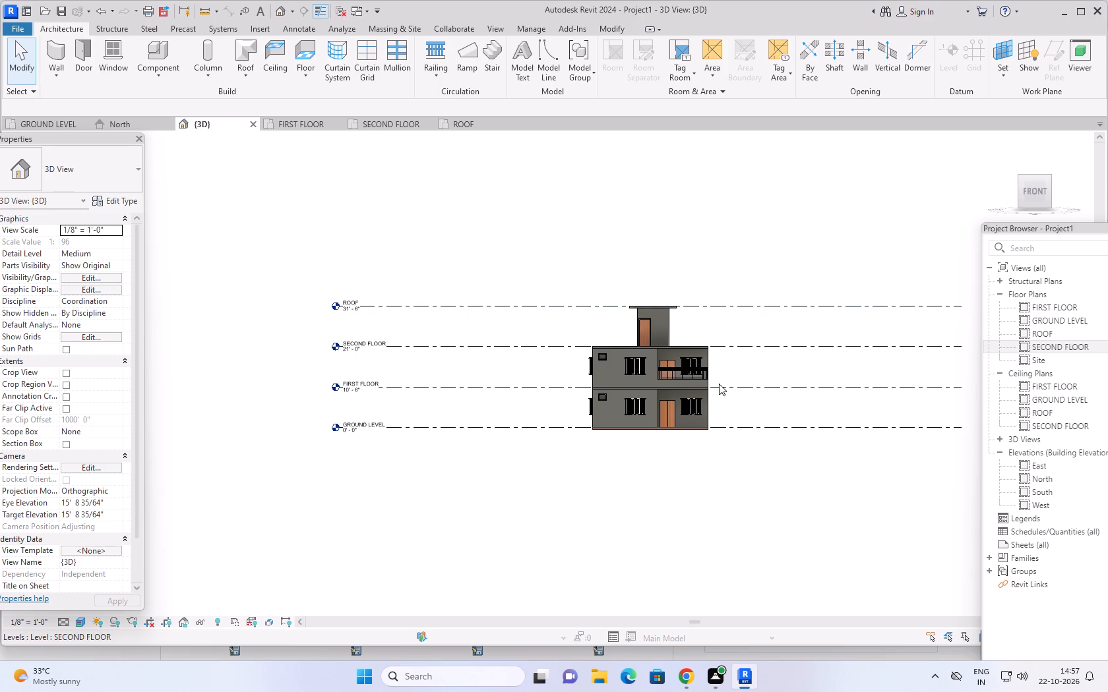
{"action": "scroll", "coordinate": [718, 397], "scroll_direction": "up", "scroll_amount": 7}
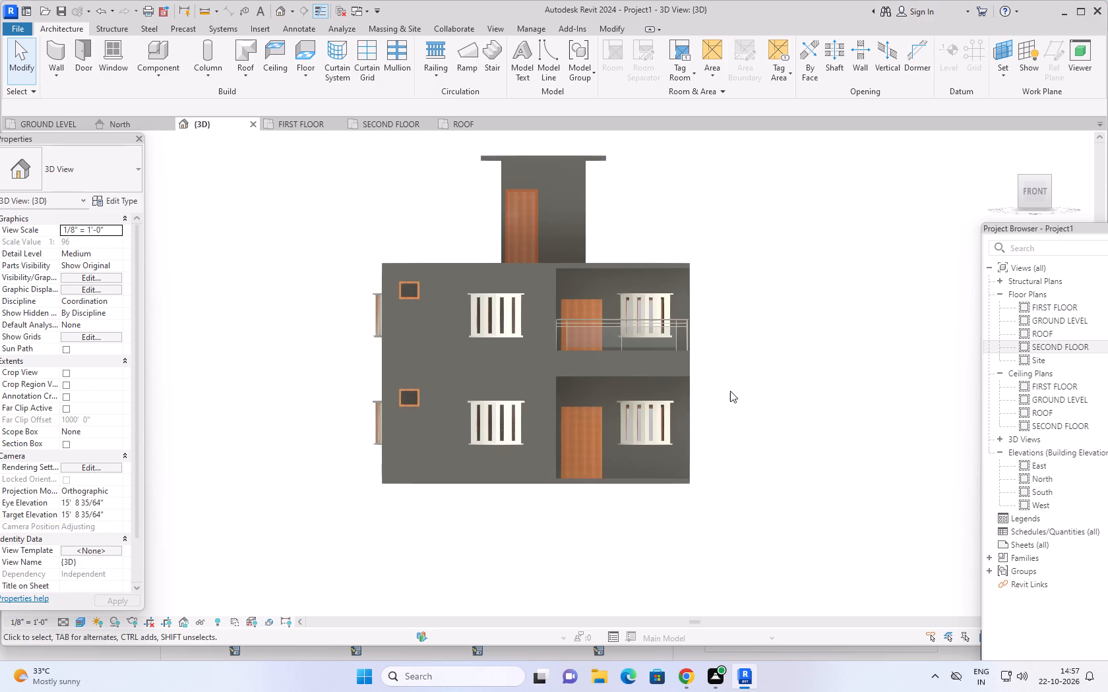
Orbit the 3D house to an elevated front-right angle and examine the roof, balcony railing and outer side wall.
{"action": "left_click_drag", "start_coordinate": [1039, 185], "coordinate": [1006, 206]}
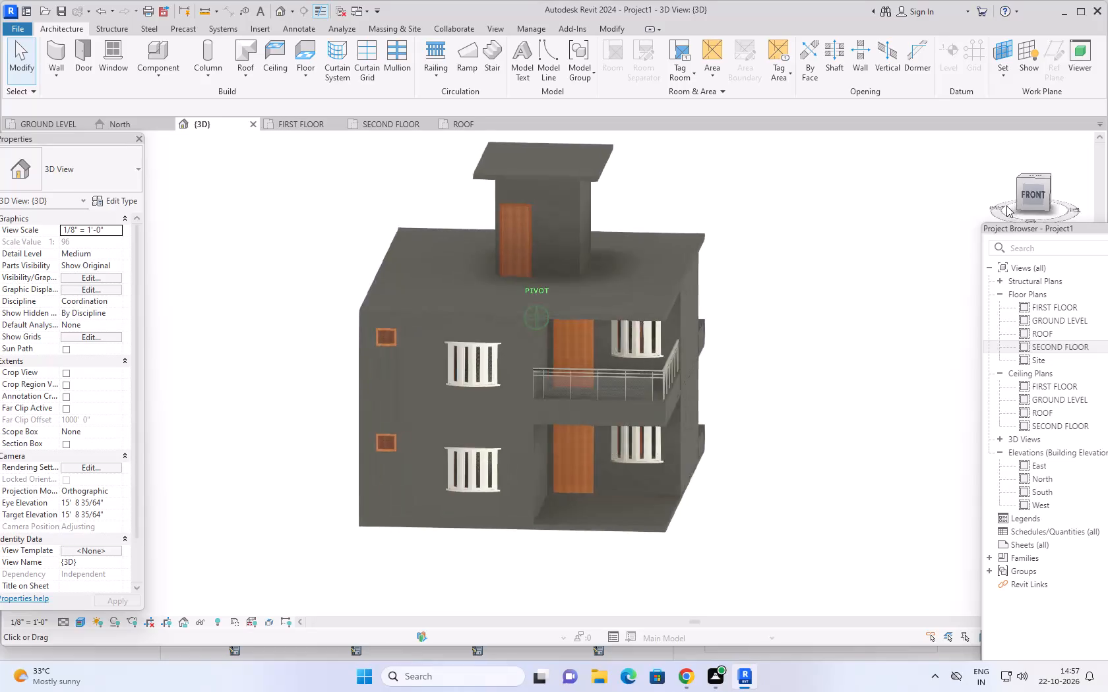
{"action": "left_click_drag", "start_coordinate": [1006, 206], "coordinate": [991, 231]}
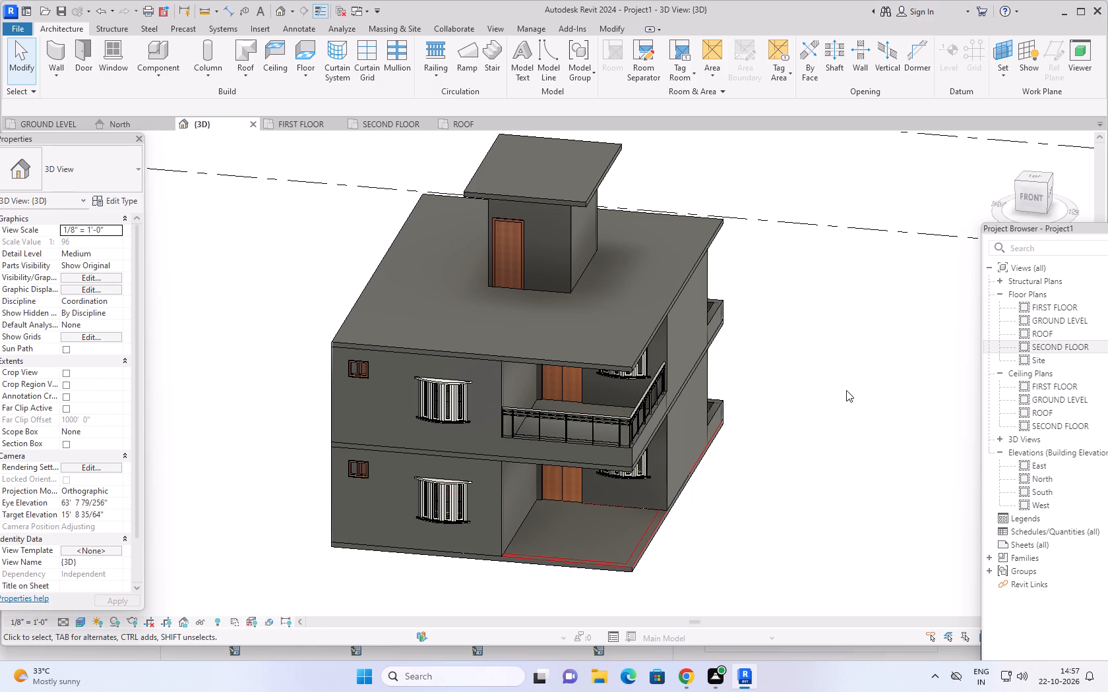
{"action": "middle_click_drag", "start_coordinate": [846, 390], "coordinate": [811, 356]}
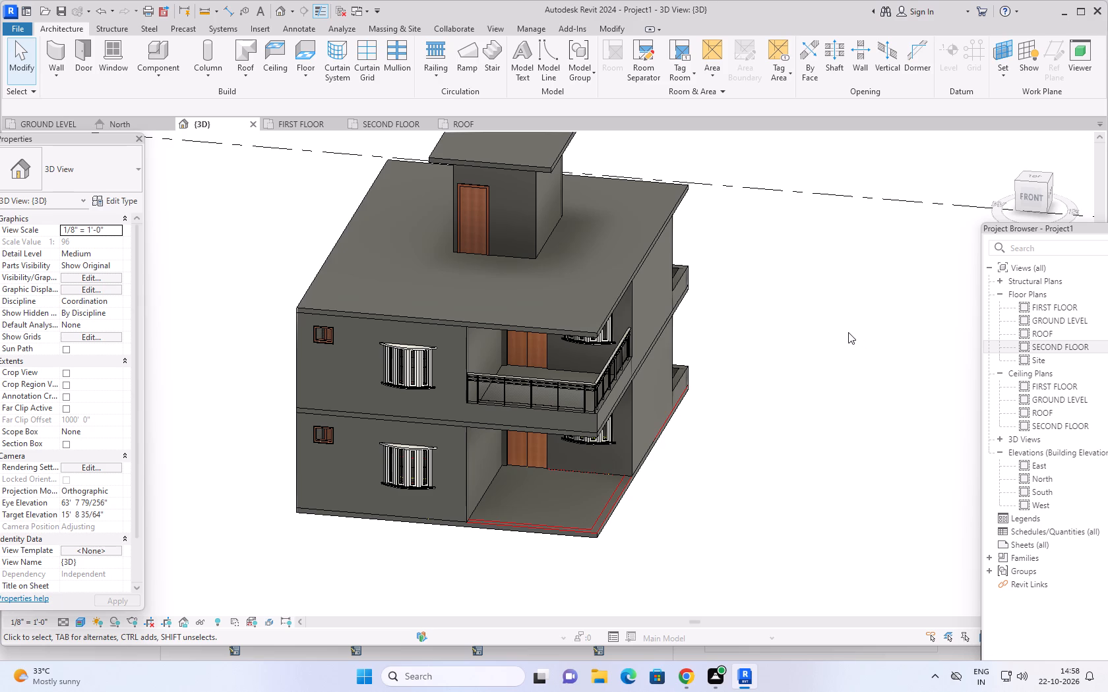
{"action": "scroll", "coordinate": [747, 413], "scroll_direction": "down", "scroll_amount": 1}
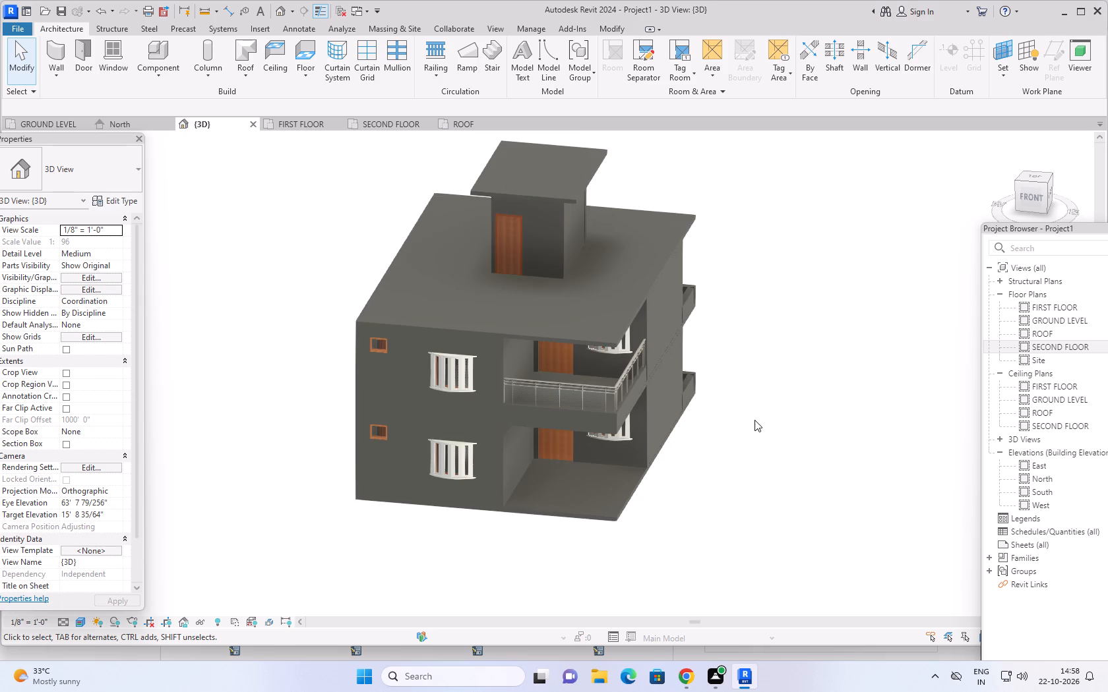
{"action": "middle_click_drag", "start_coordinate": [778, 375], "coordinate": [752, 409]}
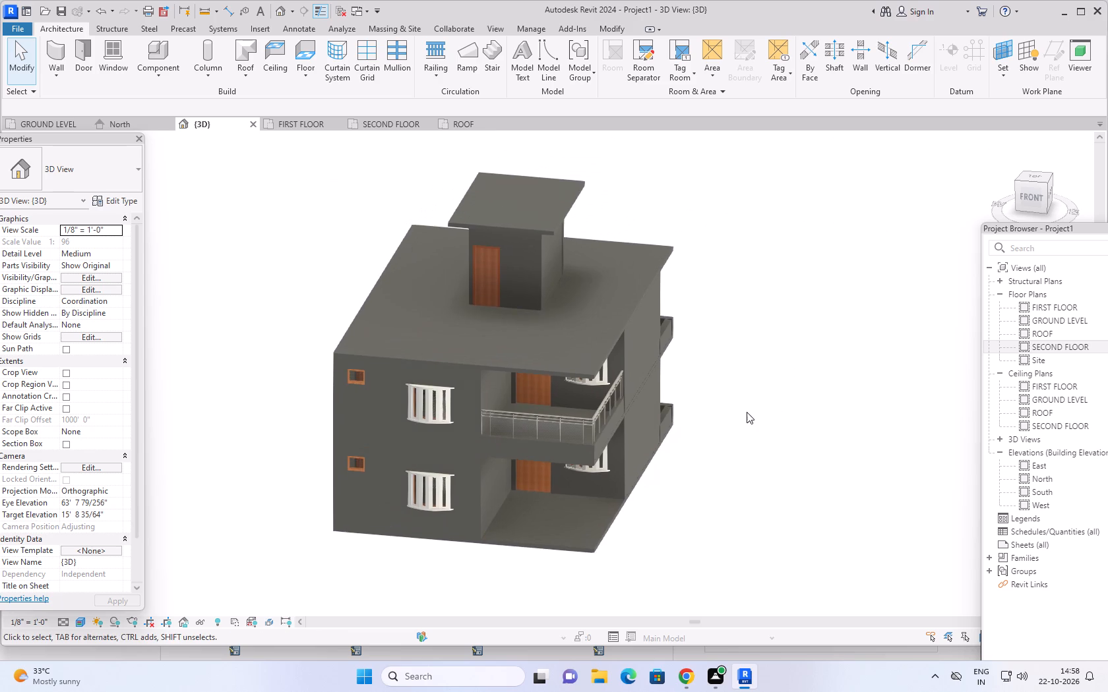
{"action": "scroll", "coordinate": [747, 412], "scroll_direction": "up", "scroll_amount": 2}
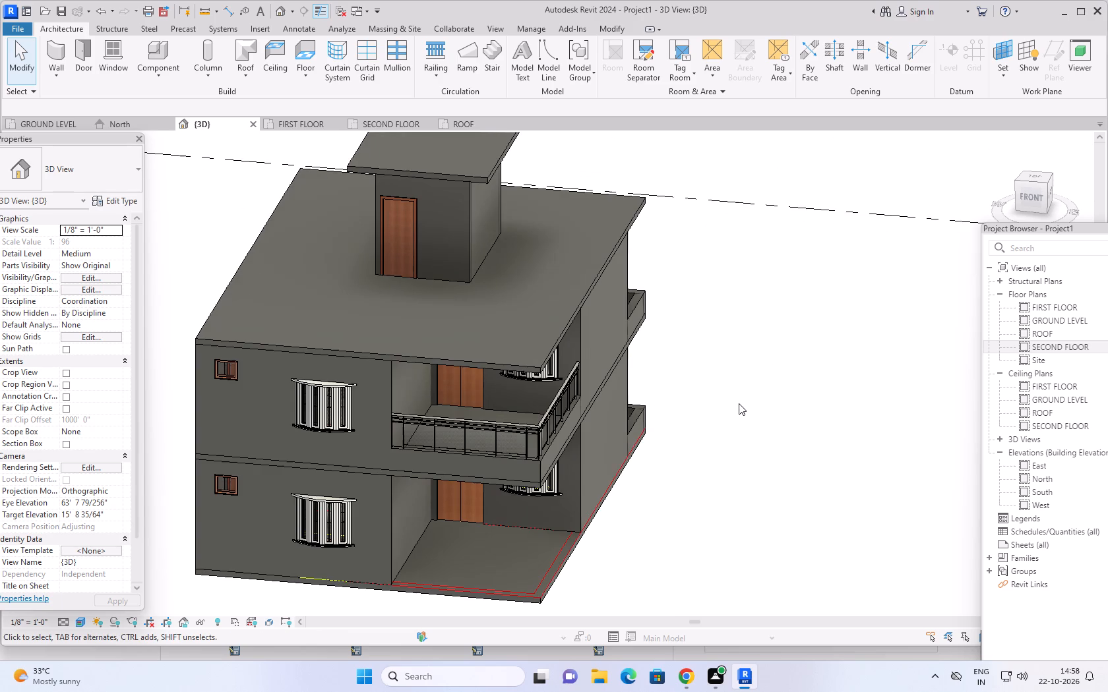
Place a 4'X4' Window-Bow-Casement-10_Degree_Angle in the living hall's outer side wall on GROUND LEVEL, 8'-0" from the sit-out wall.
{"action": "left_click", "coordinate": [293, 123]}
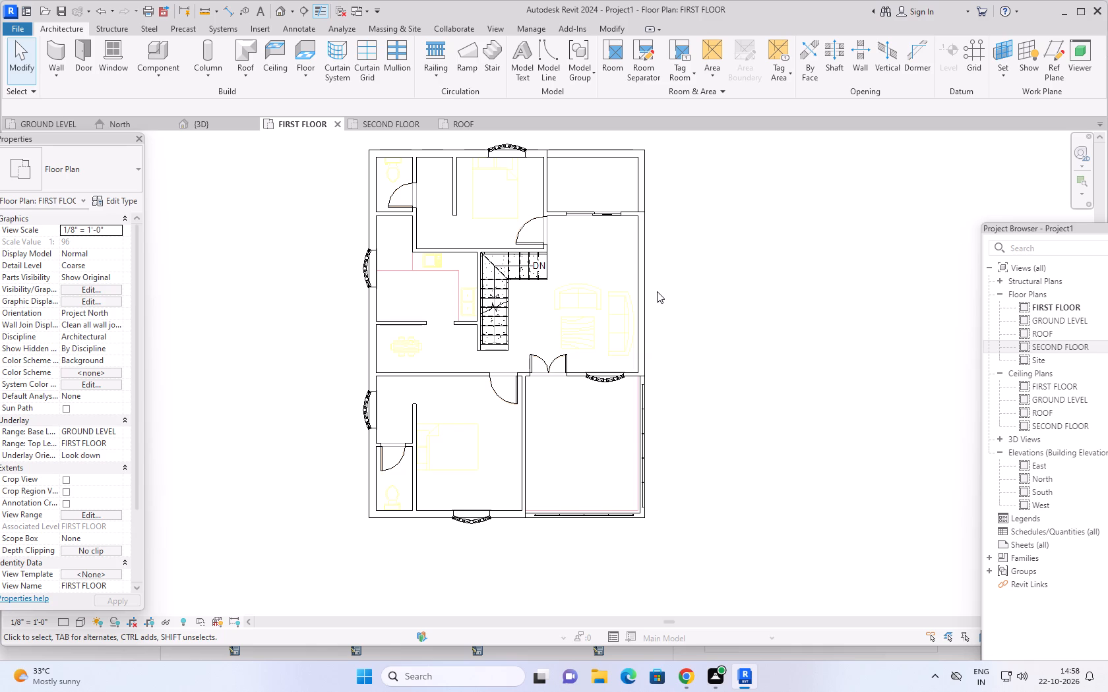
{"action": "middle_click_drag", "start_coordinate": [685, 278], "coordinate": [656, 310]}
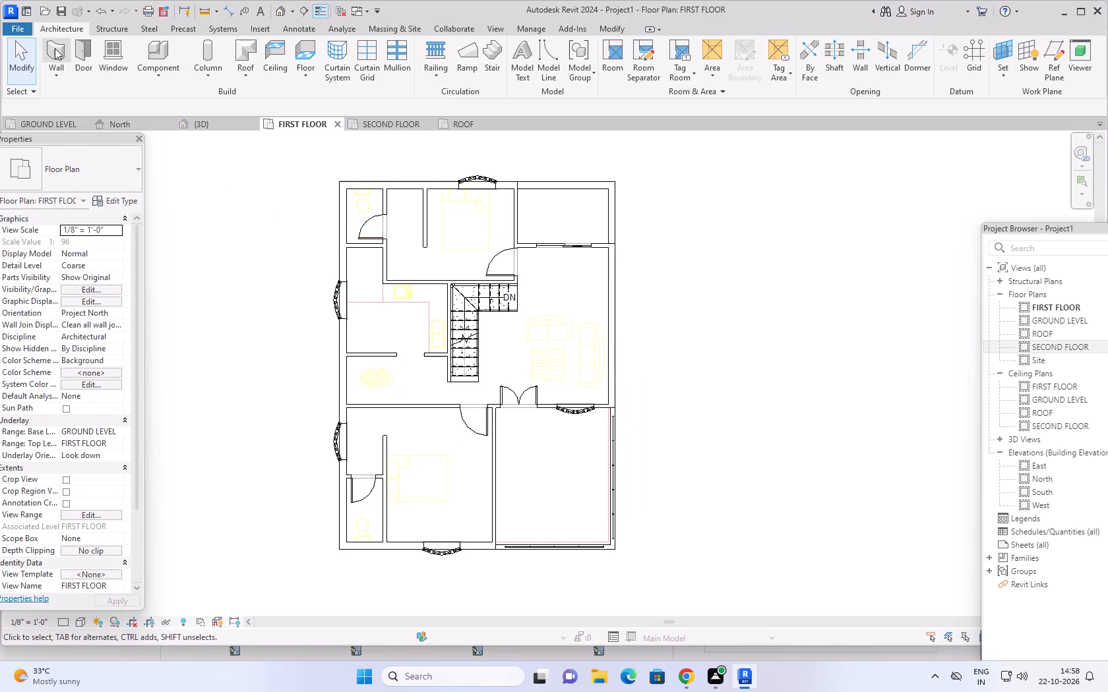
{"action": "left_click", "coordinate": [116, 50]}
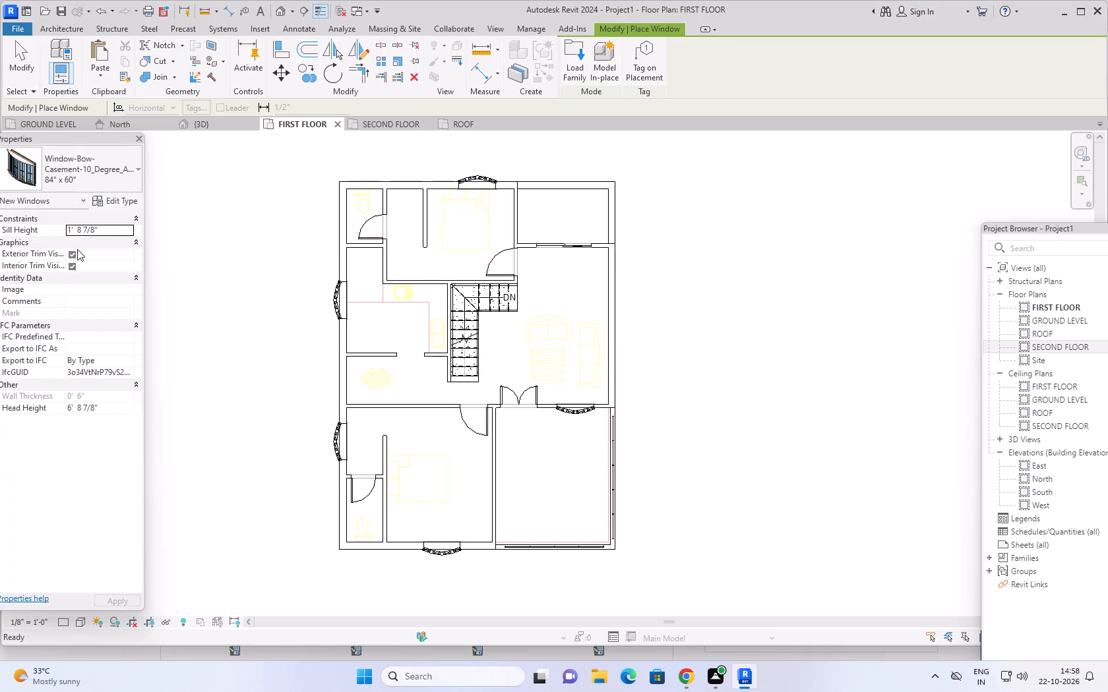
{"action": "left_click", "coordinate": [133, 169]}
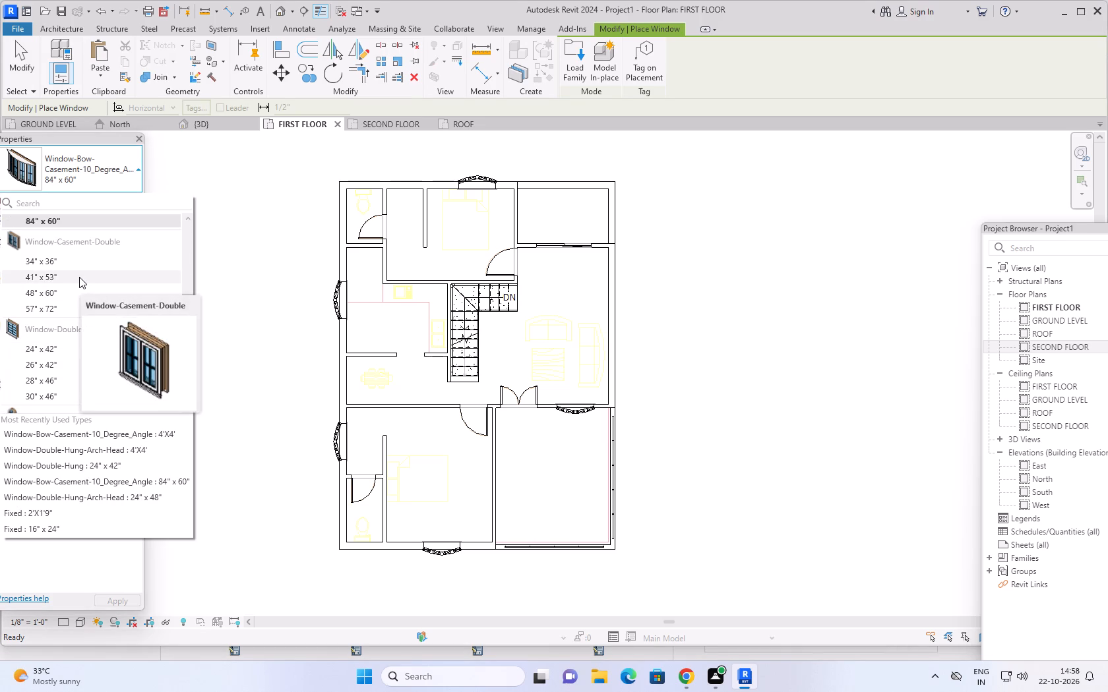
{"action": "scroll", "coordinate": [82, 283], "scroll_direction": "up", "scroll_amount": 5}
{"action": "scroll", "coordinate": [84, 284], "scroll_direction": "down", "scroll_amount": 3}
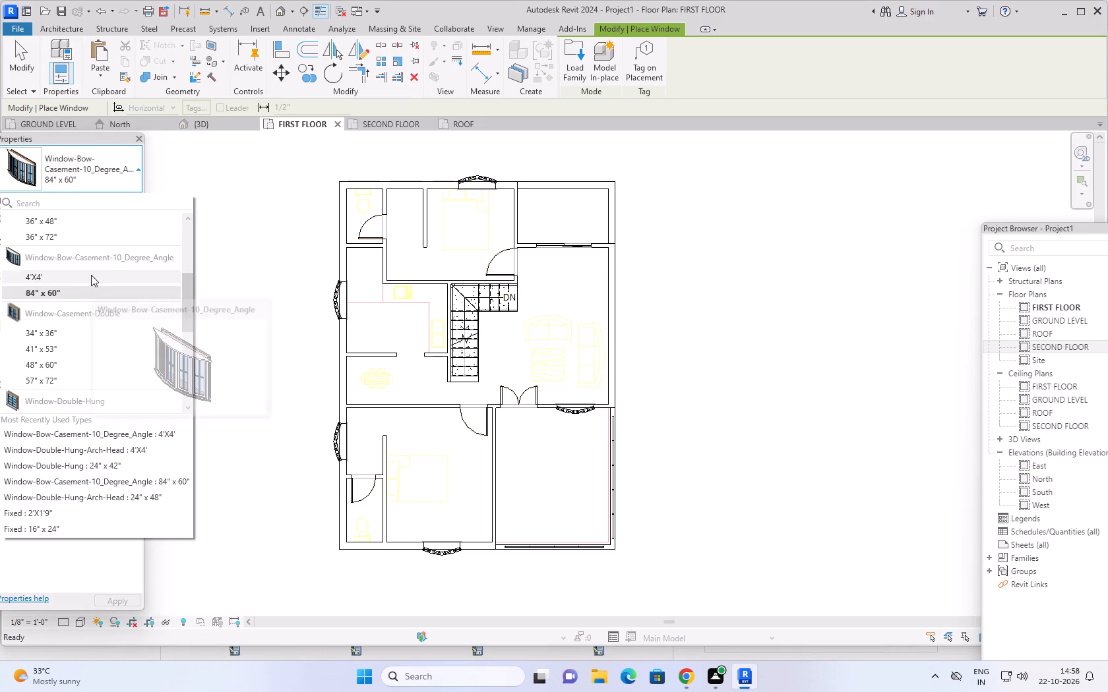
{"action": "left_click", "coordinate": [91, 275]}
{"action": "left_click", "coordinate": [68, 121]}
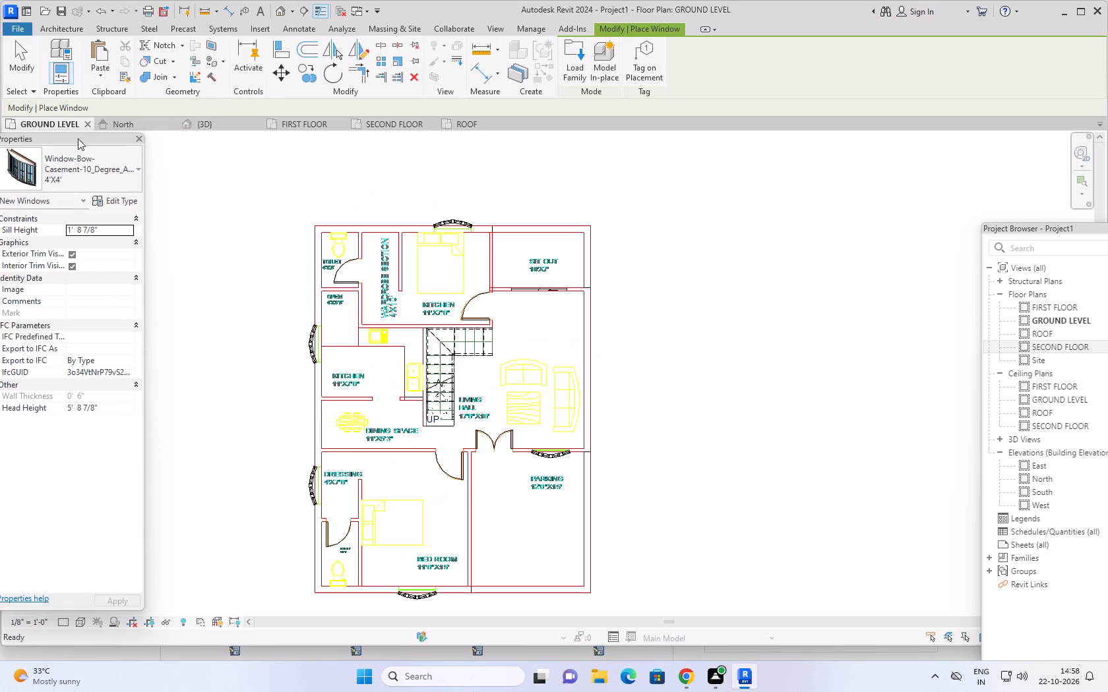
{"action": "scroll", "coordinate": [604, 367], "scroll_direction": "up", "scroll_amount": 3}
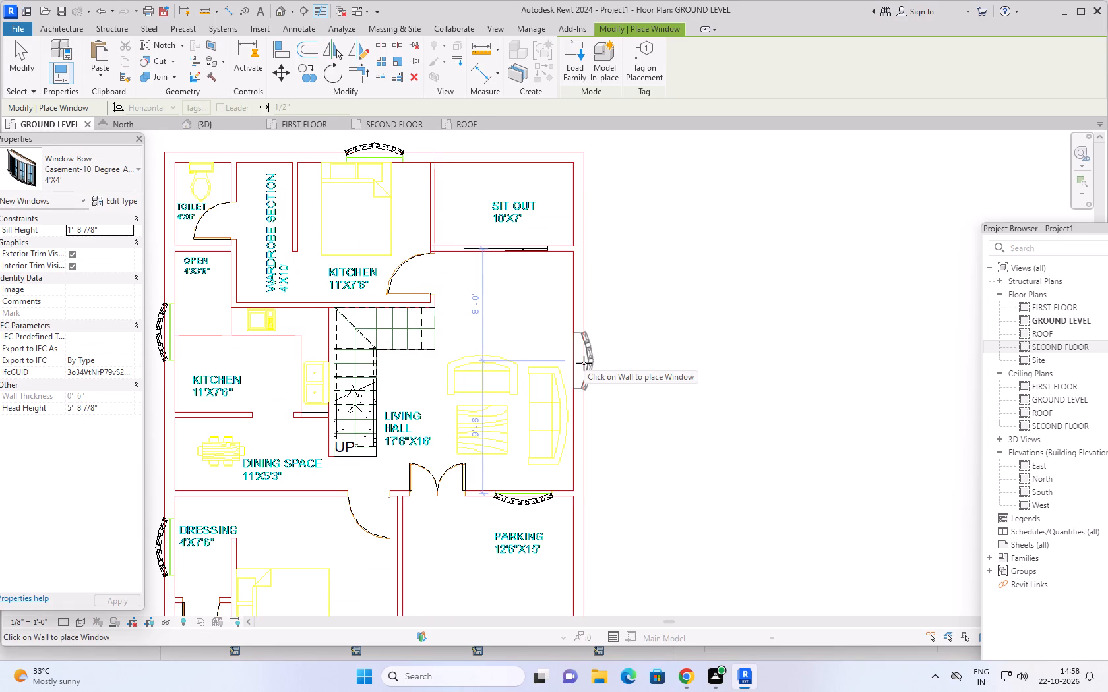
{"action": "left_click", "coordinate": [584, 363]}
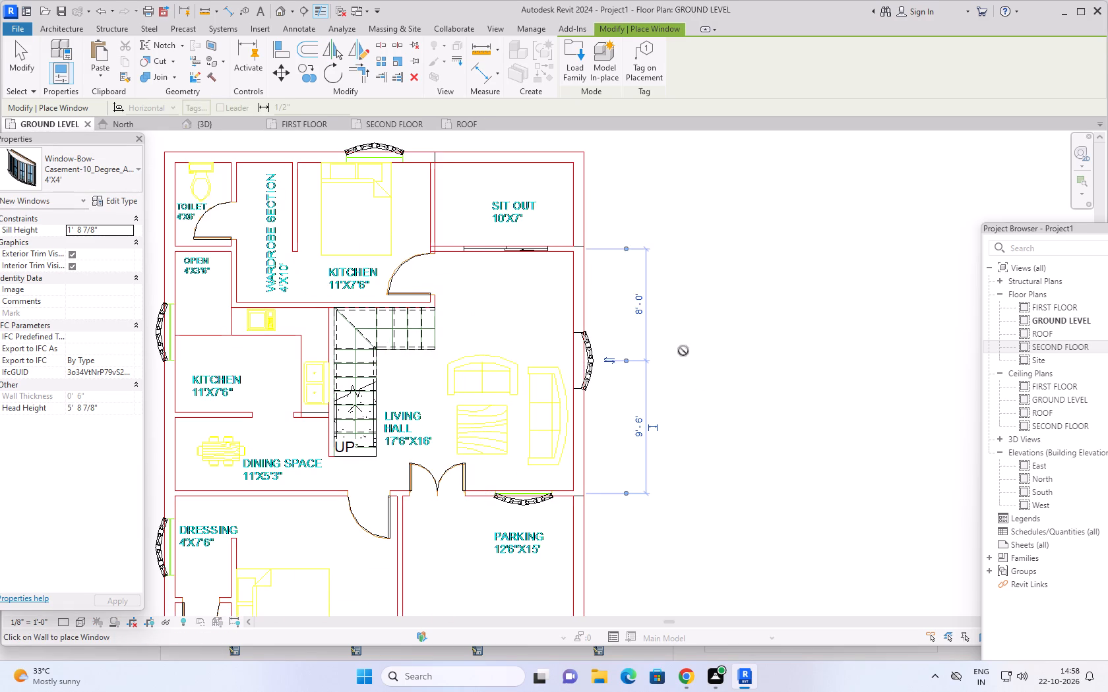
{"action": "key", "text": "Escape"}
{"action": "key", "text": "Escape"}
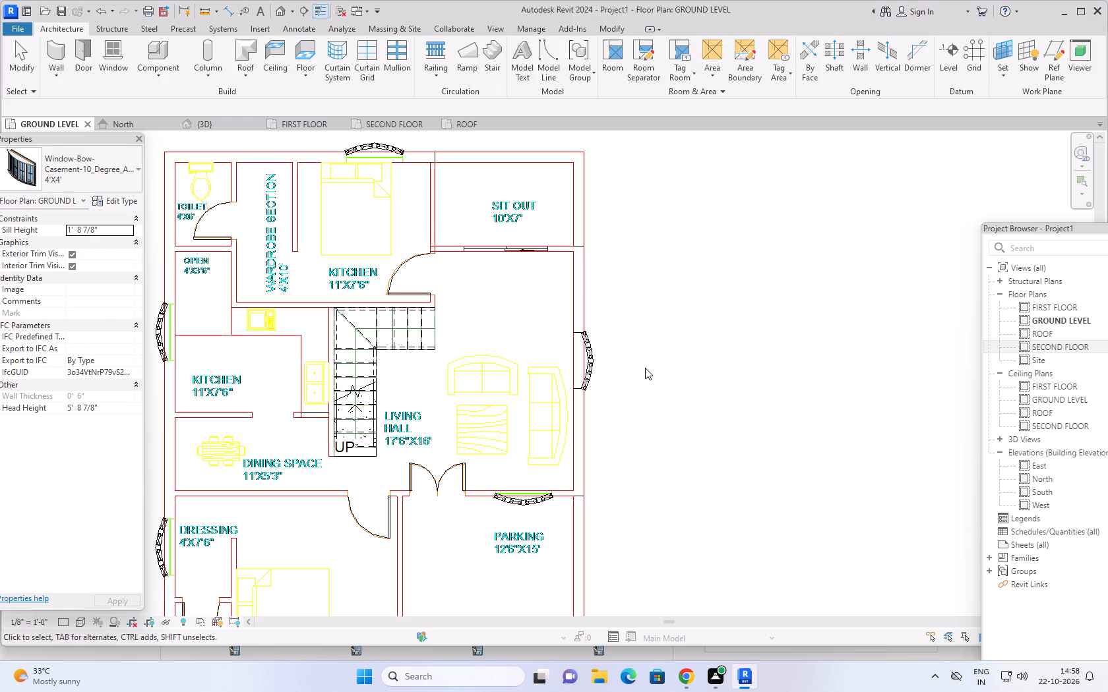
{"action": "key", "text": "Escape"}
Copy the living hall's new side-wall bow window and paste it aligned to the FIRST FLOOR level.
{"action": "left_click", "coordinate": [595, 374]}
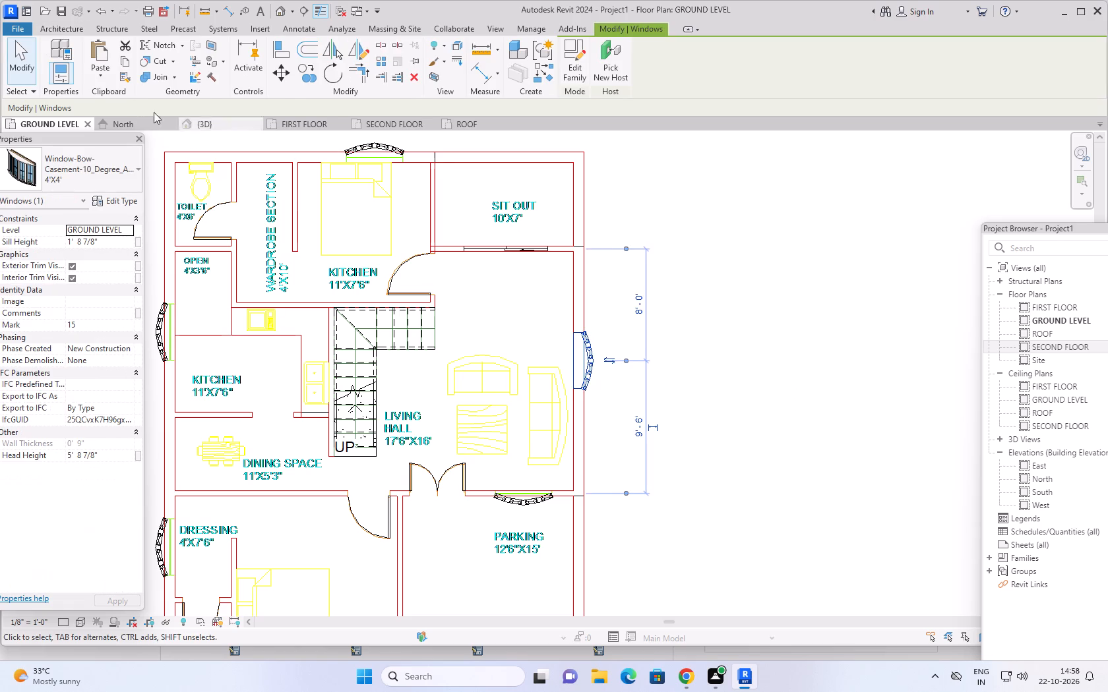
{"action": "left_click", "coordinate": [129, 63]}
{"action": "left_click", "coordinate": [96, 76]}
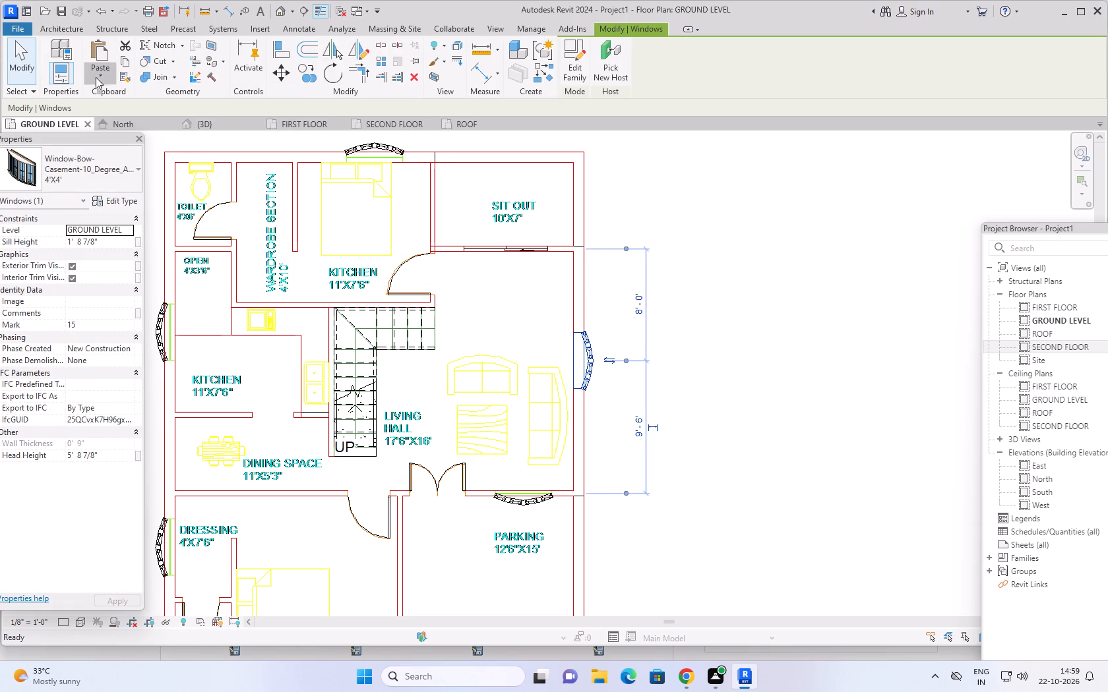
{"action": "left_click", "coordinate": [145, 134]}
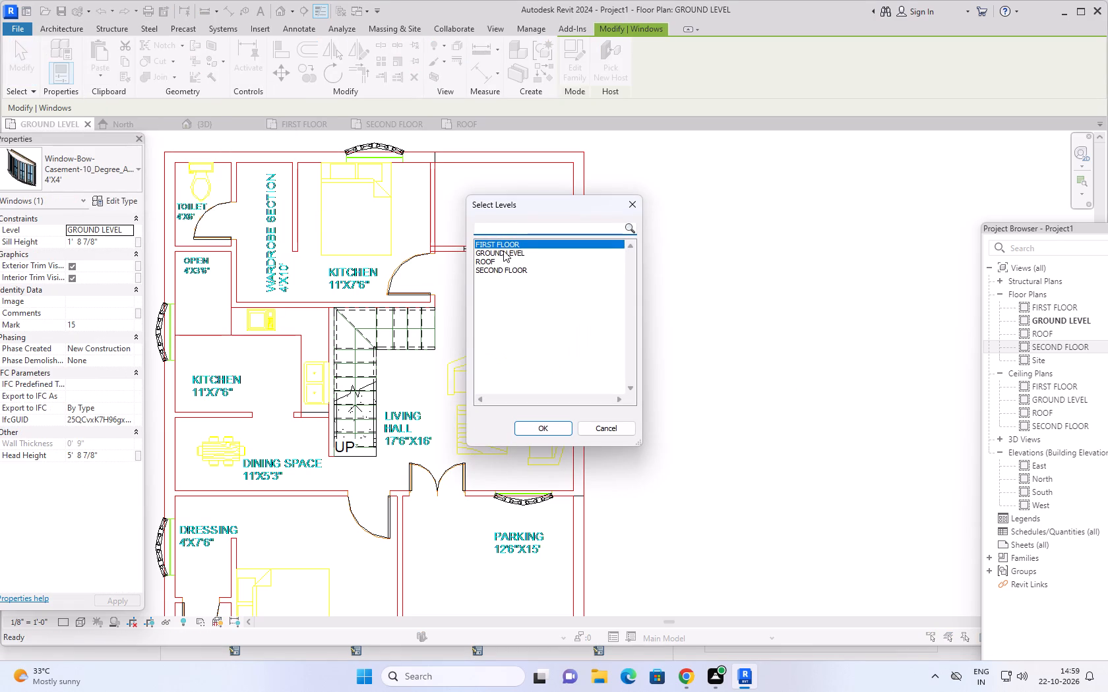
{"action": "left_click", "coordinate": [544, 428]}
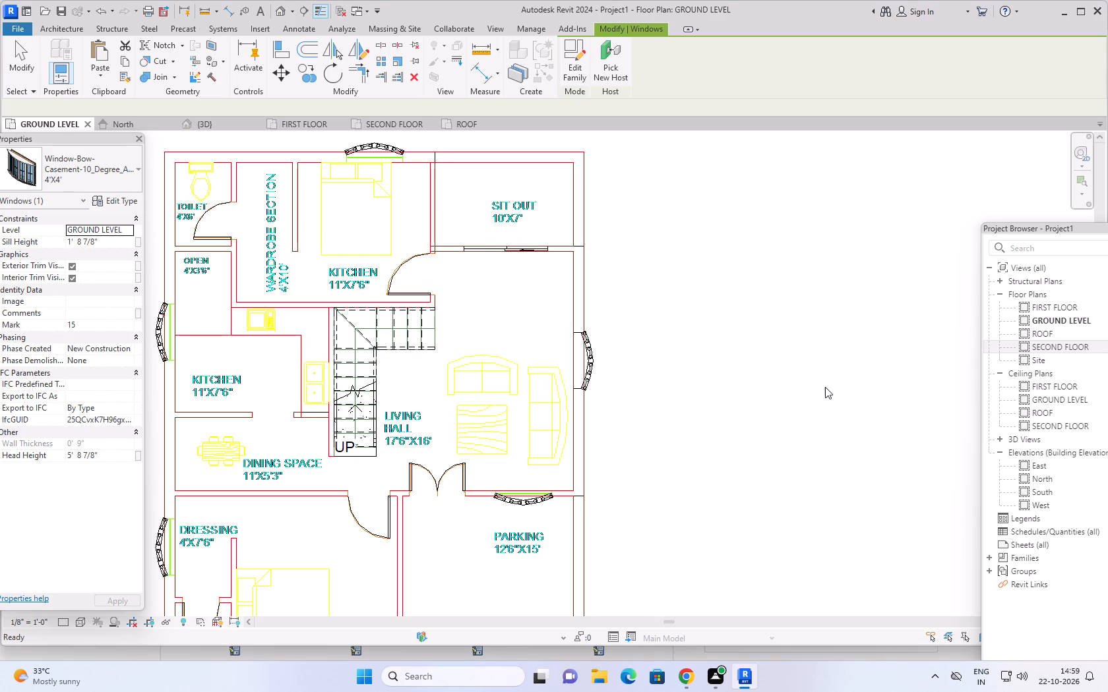
{"action": "scroll", "coordinate": [722, 357], "scroll_direction": "down", "scroll_amount": 1}
{"action": "middle_click_drag", "start_coordinate": [729, 380], "coordinate": [751, 366]}
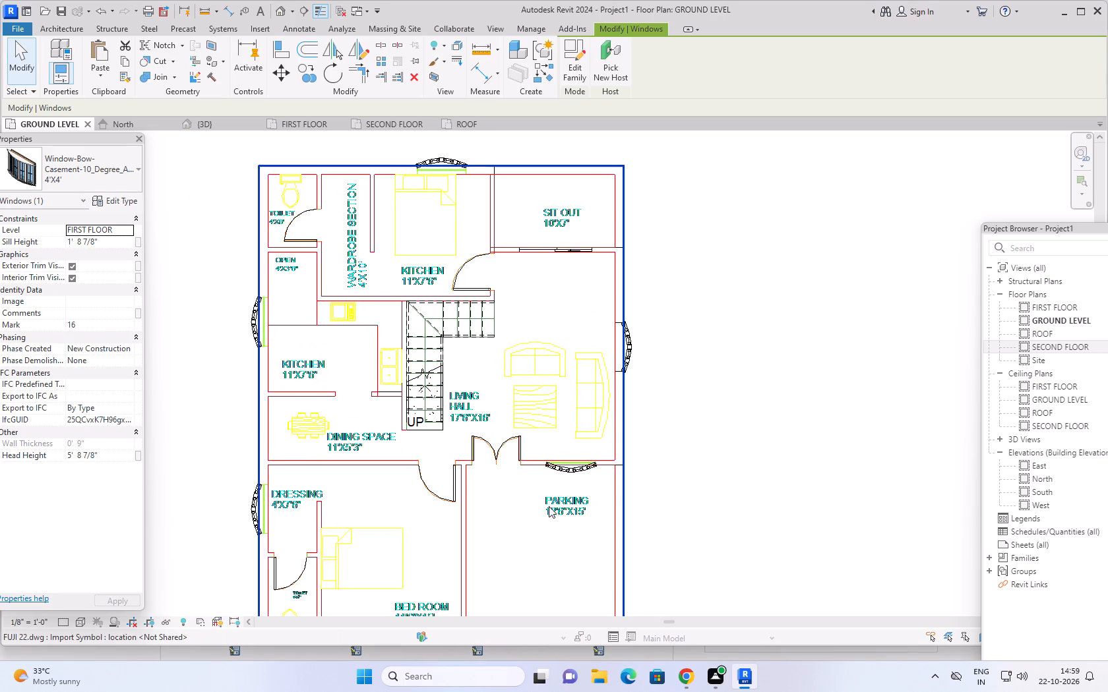
{"action": "key", "text": "Escape"}
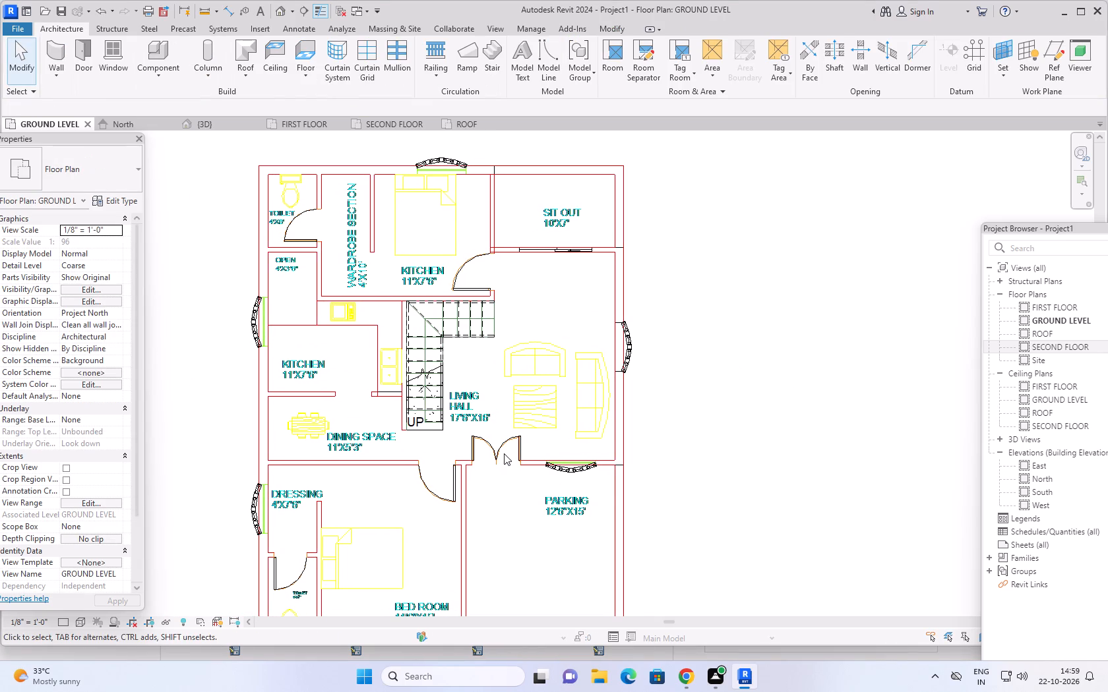
Delete the double door between the living hall and the front balcony in the FIRST FLOOR plan.
{"action": "left_click", "coordinate": [310, 125]}
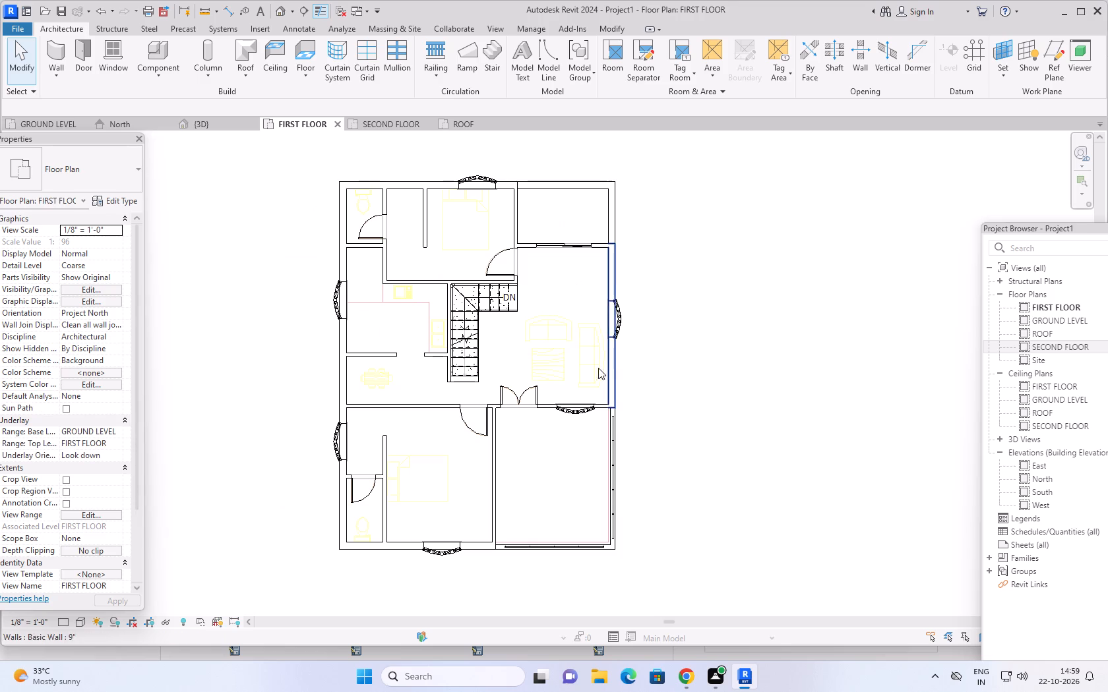
{"action": "scroll", "coordinate": [554, 403], "scroll_direction": "up", "scroll_amount": 3}
{"action": "left_click", "coordinate": [500, 393]}
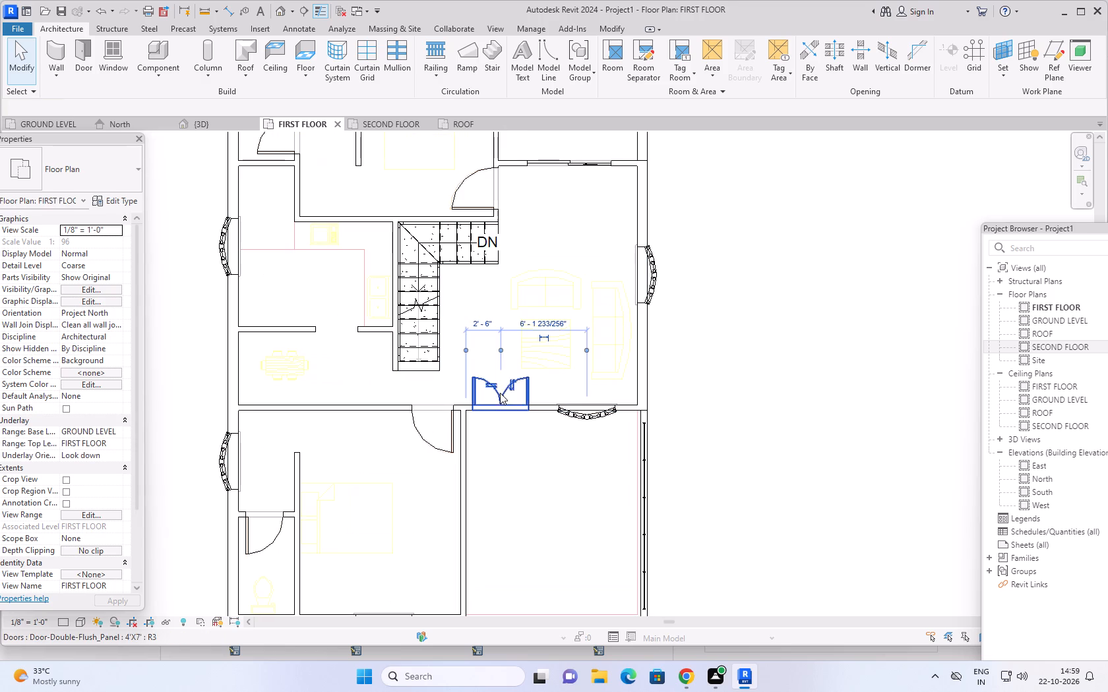
{"action": "key", "text": "Delete"}
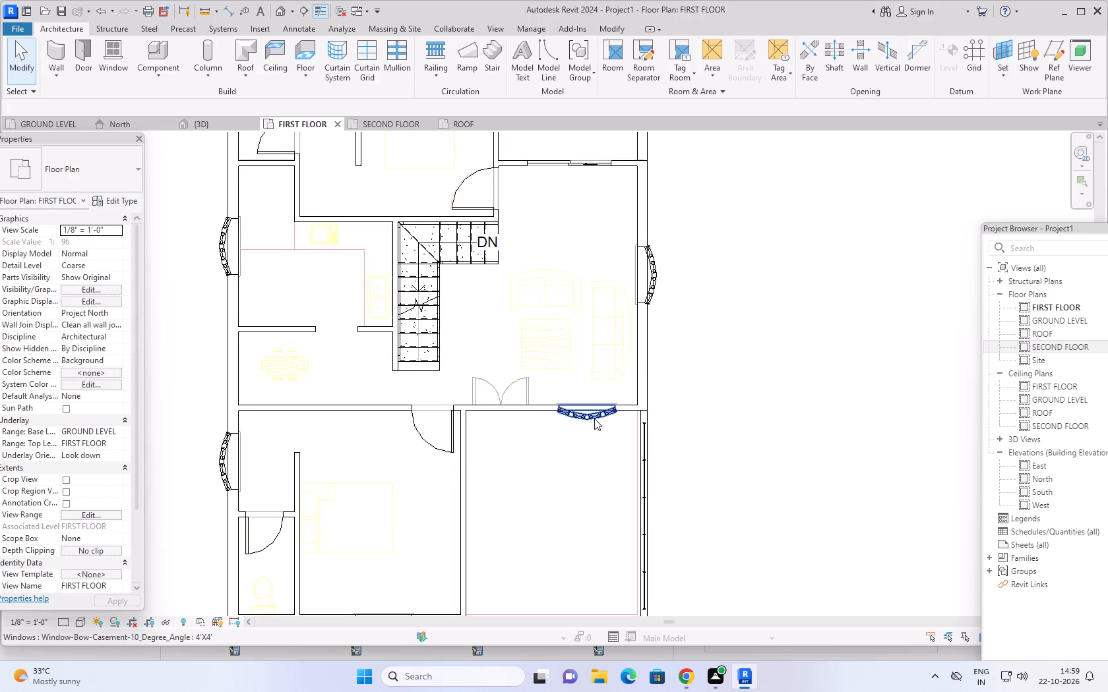
Delete the bow window in the wall between the living hall and the front balcony on FIRST FLOOR.
{"action": "left_click", "coordinate": [594, 418]}
{"action": "key", "text": "Delete"}
Draw a 7'-0" long Curtain Wall 1 along the FIRST FLOOR wall between living hall and front balcony, starting 2'-8" from the wall's bedroom end.
{"action": "scroll", "coordinate": [855, 376], "scroll_direction": "down", "scroll_amount": 1}
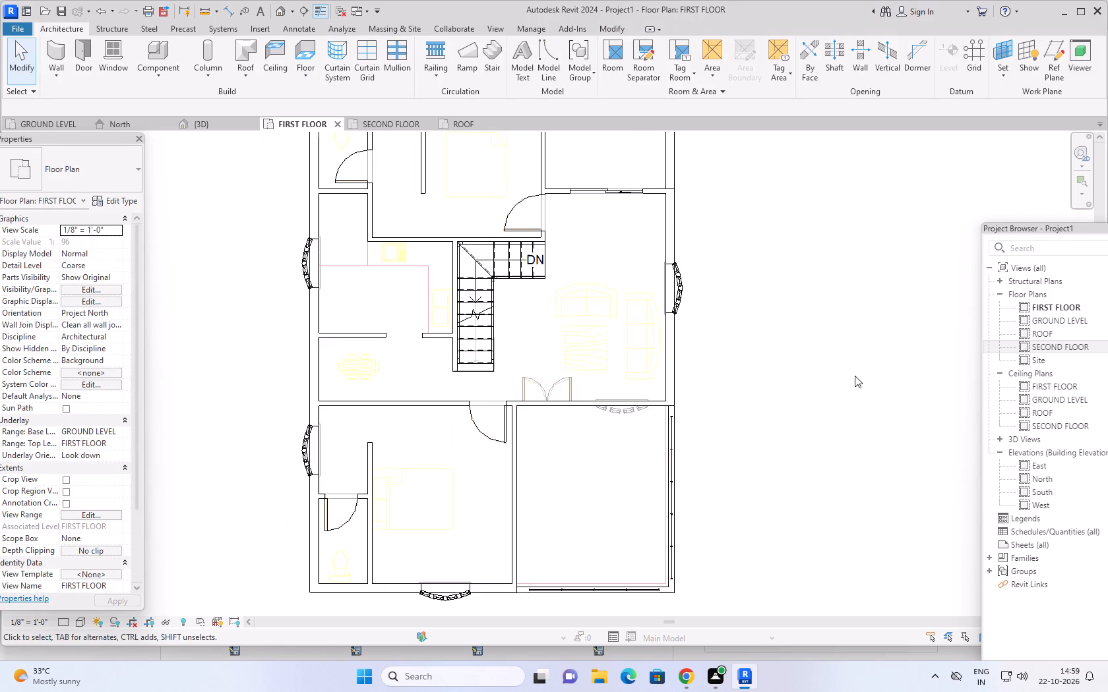
{"action": "middle_click_drag", "start_coordinate": [855, 376], "coordinate": [822, 380]}
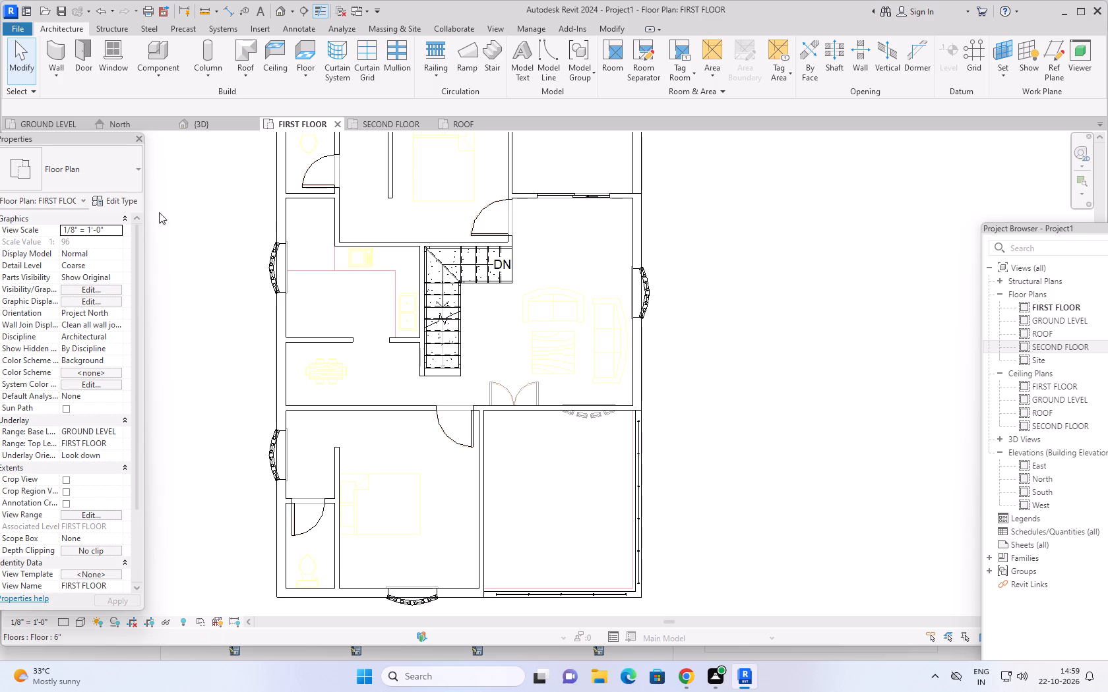
{"action": "left_click", "coordinate": [27, 91]}
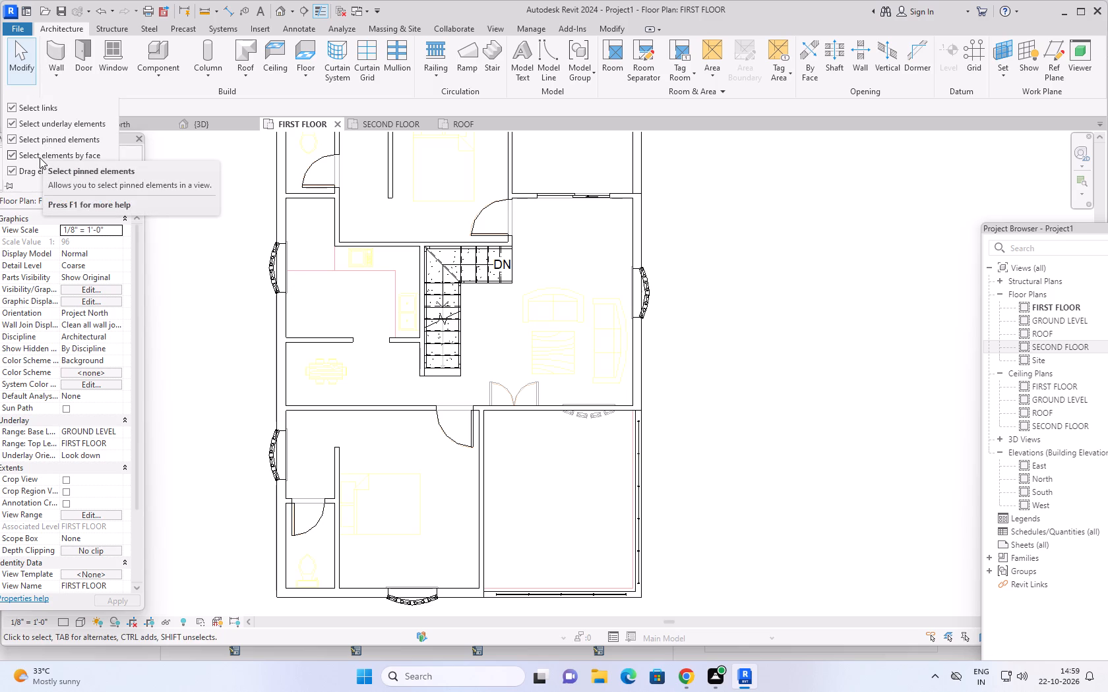
{"action": "left_click", "coordinate": [55, 72]}
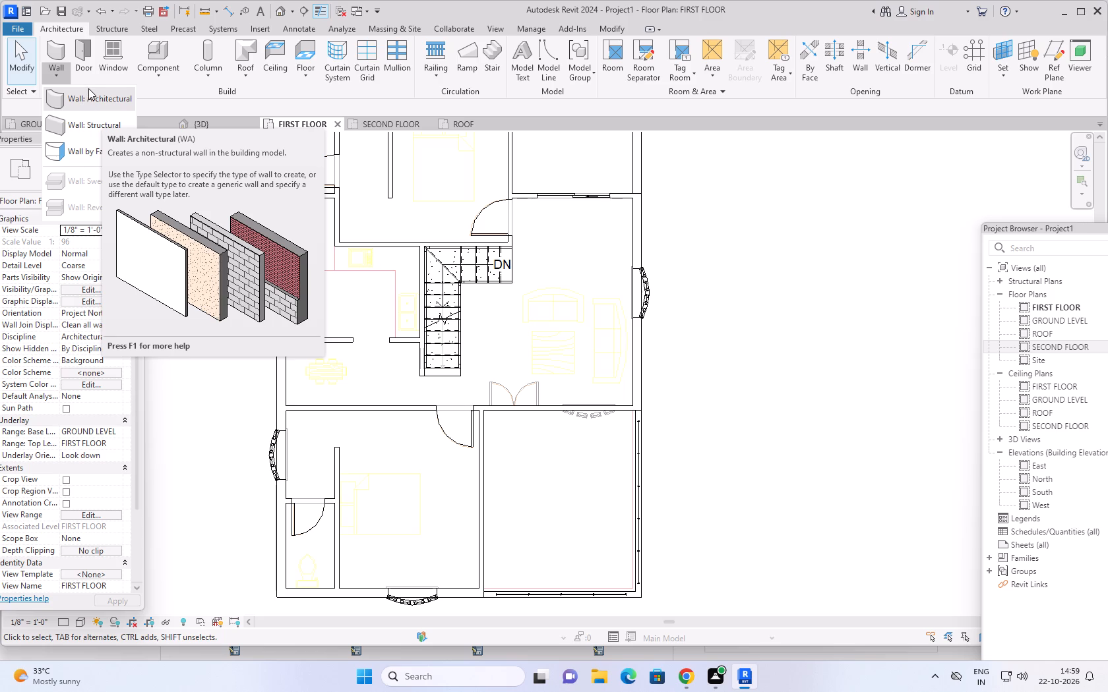
{"action": "scroll", "coordinate": [91, 142], "scroll_direction": "down", "scroll_amount": 7}
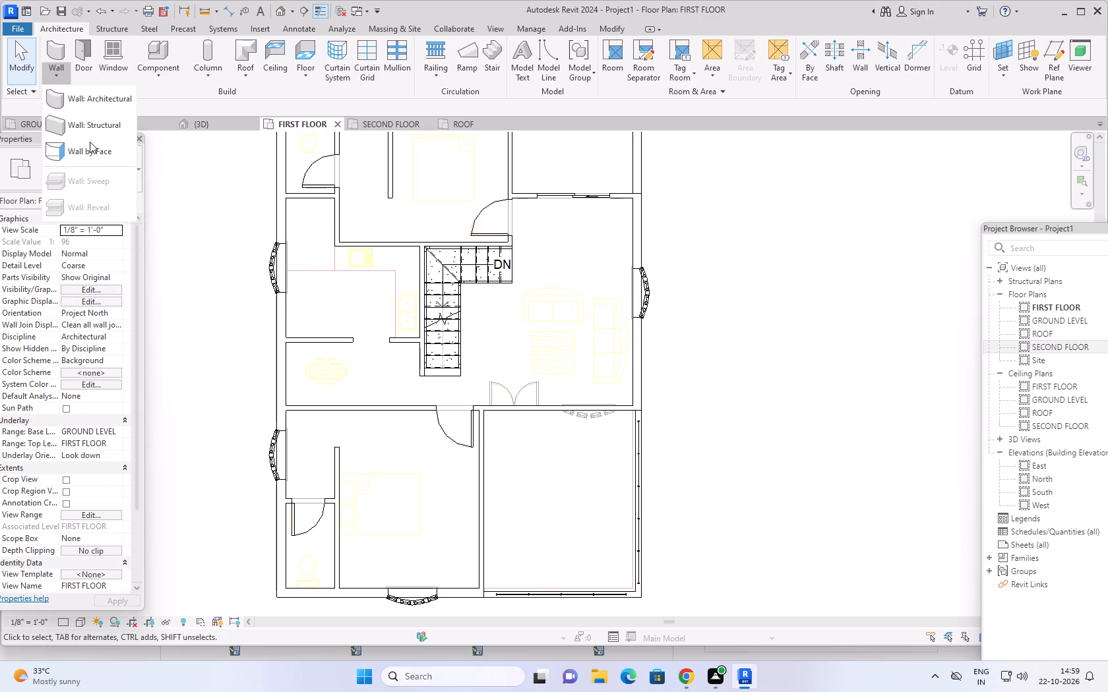
{"action": "left_click", "coordinate": [57, 55]}
{"action": "left_click", "coordinate": [123, 163]}
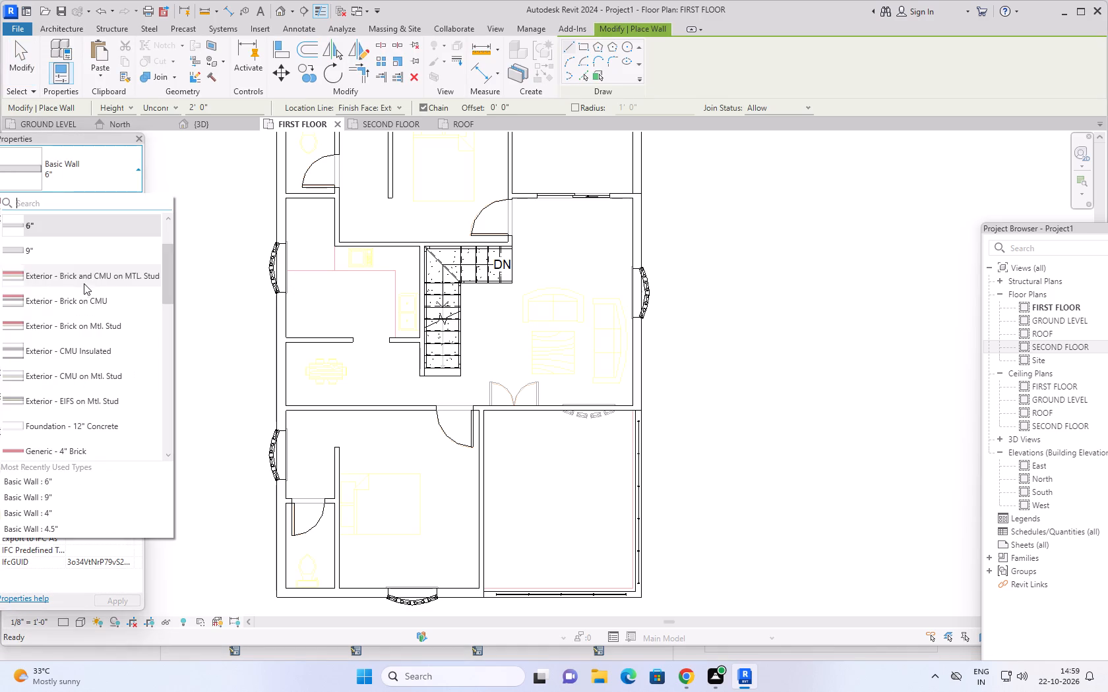
{"action": "scroll", "coordinate": [81, 291], "scroll_direction": "down", "scroll_amount": 15}
{"action": "left_click", "coordinate": [60, 338]}
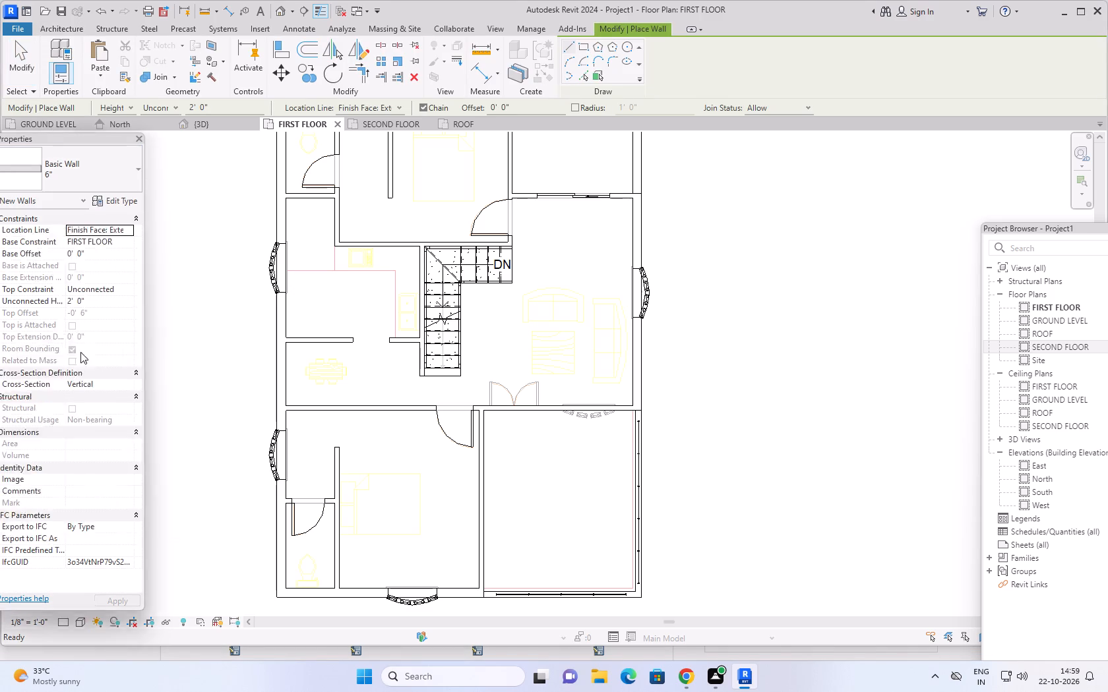
{"action": "scroll", "coordinate": [520, 409], "scroll_direction": "up", "scroll_amount": 9}
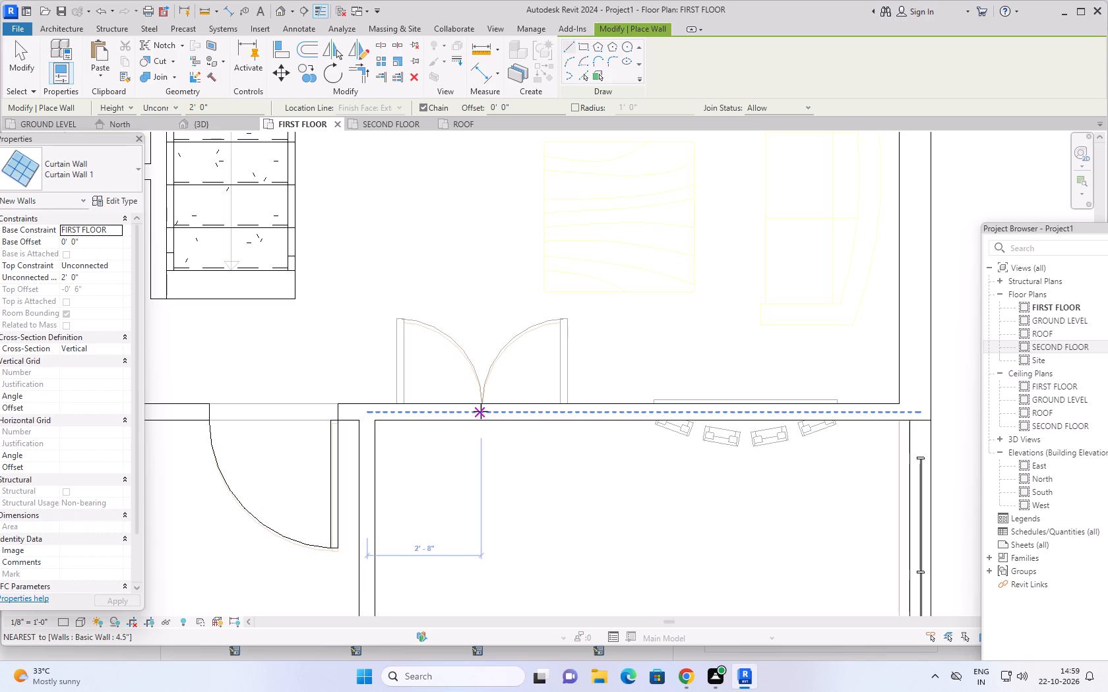
{"action": "left_click", "coordinate": [482, 412]}
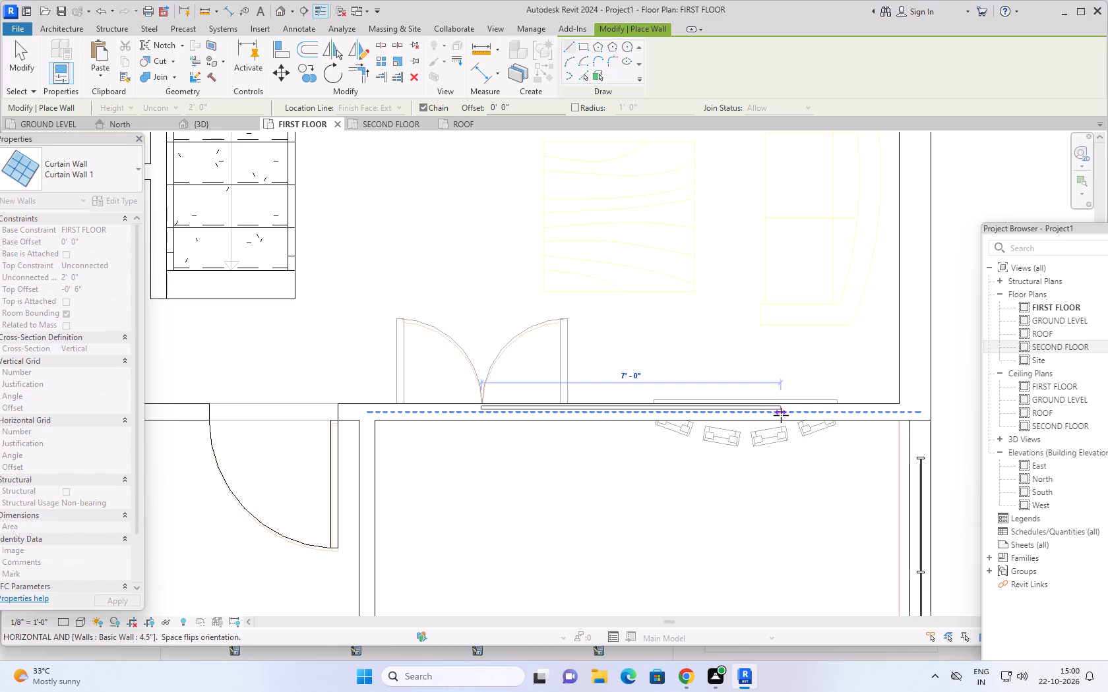
{"action": "left_click", "coordinate": [781, 415]}
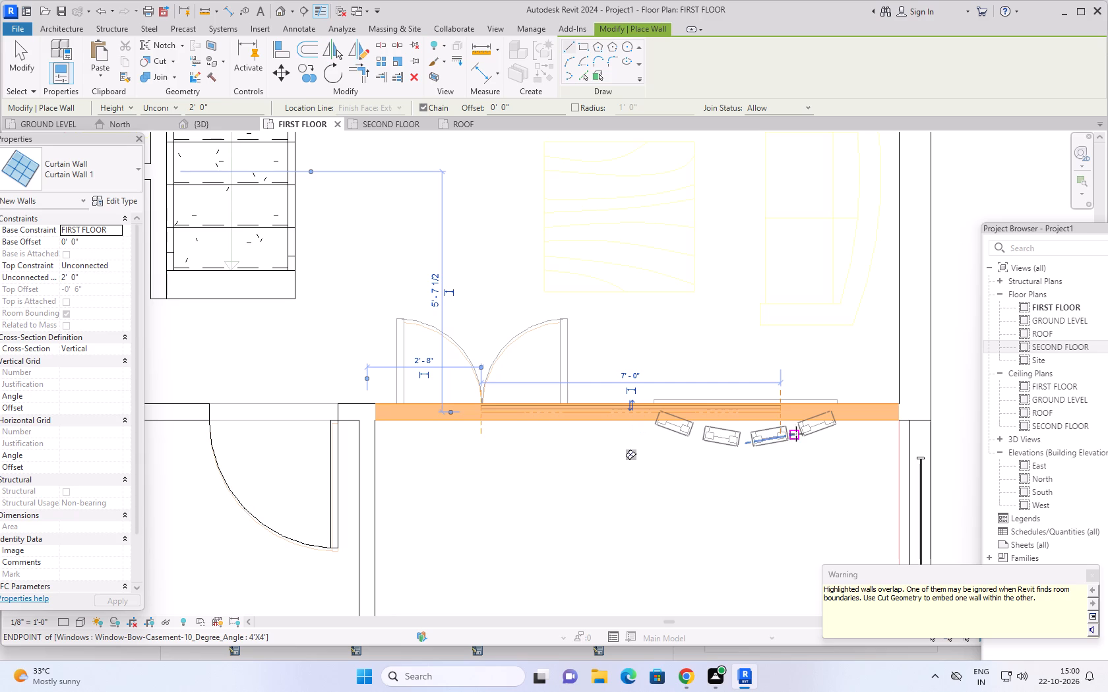
{"action": "key", "text": "space"}
{"action": "key", "text": "space"}
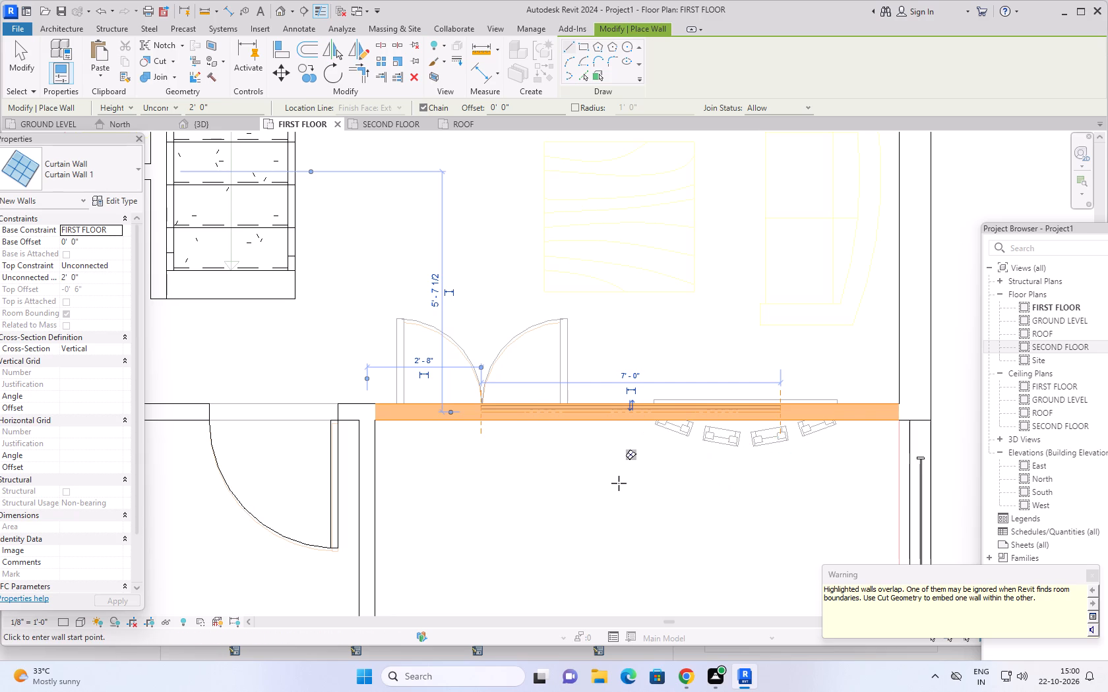
{"action": "key", "text": "Escape"}
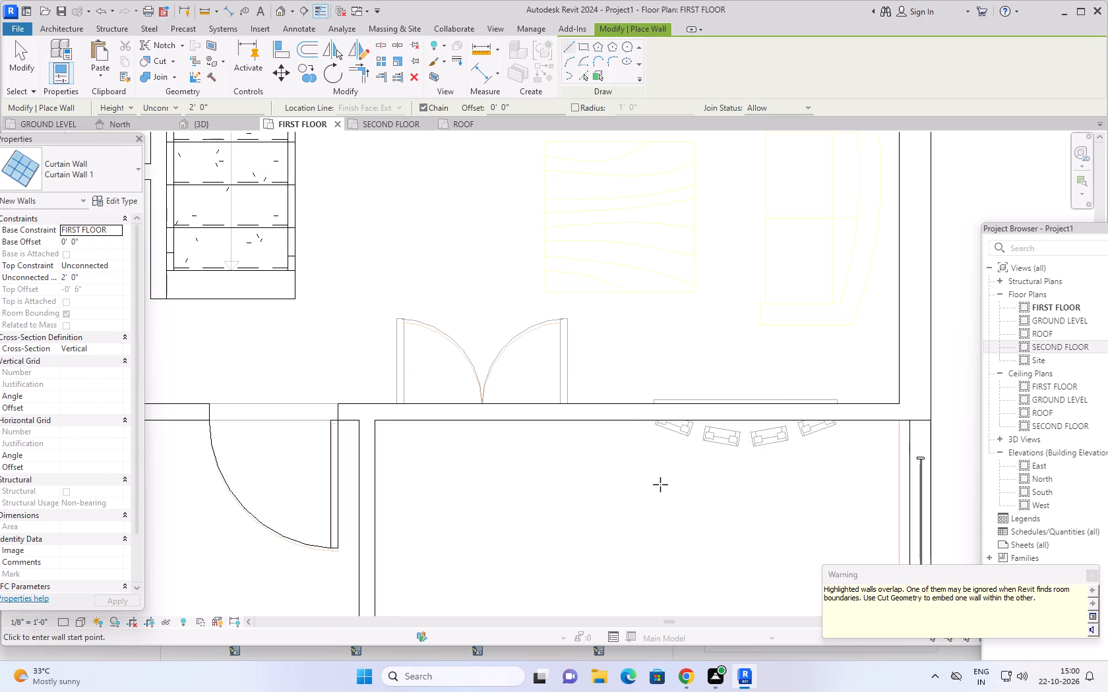
{"action": "left_click", "coordinate": [1095, 575]}
Check the front balcony in 3D and draw a 7'-0" Storefront curtain wall over the Curtain Wall 1 segment in the FIRST FLOOR plan.
{"action": "left_click", "coordinate": [203, 123]}
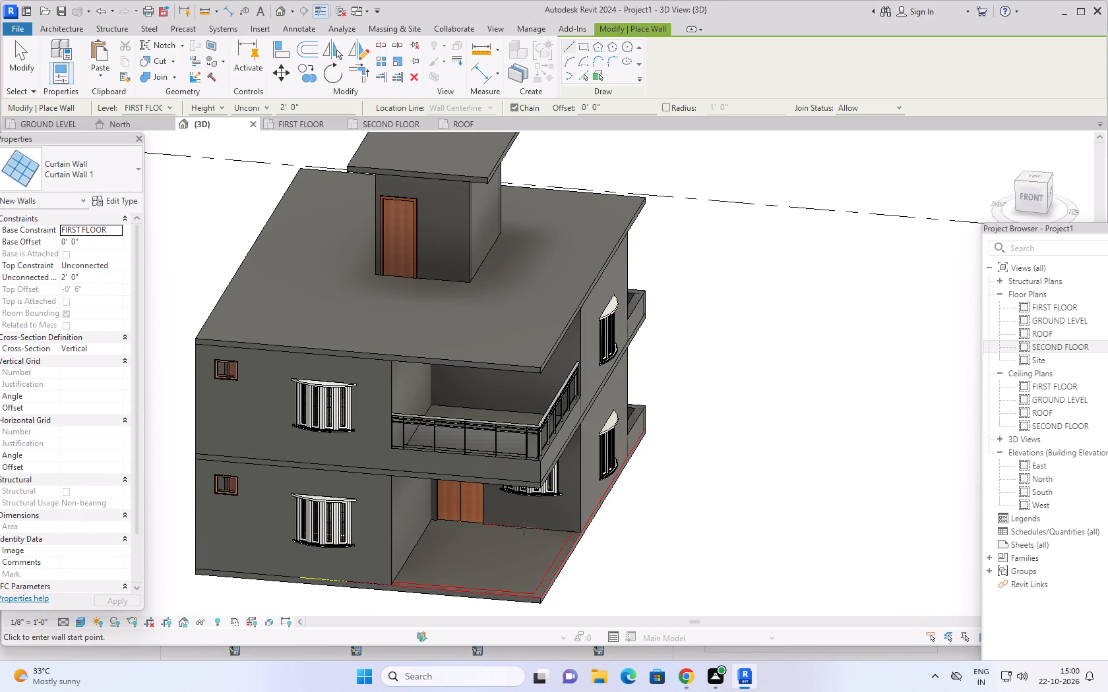
{"action": "middle_click_drag", "start_coordinate": [756, 509], "coordinate": [713, 410], "text": "shift"}
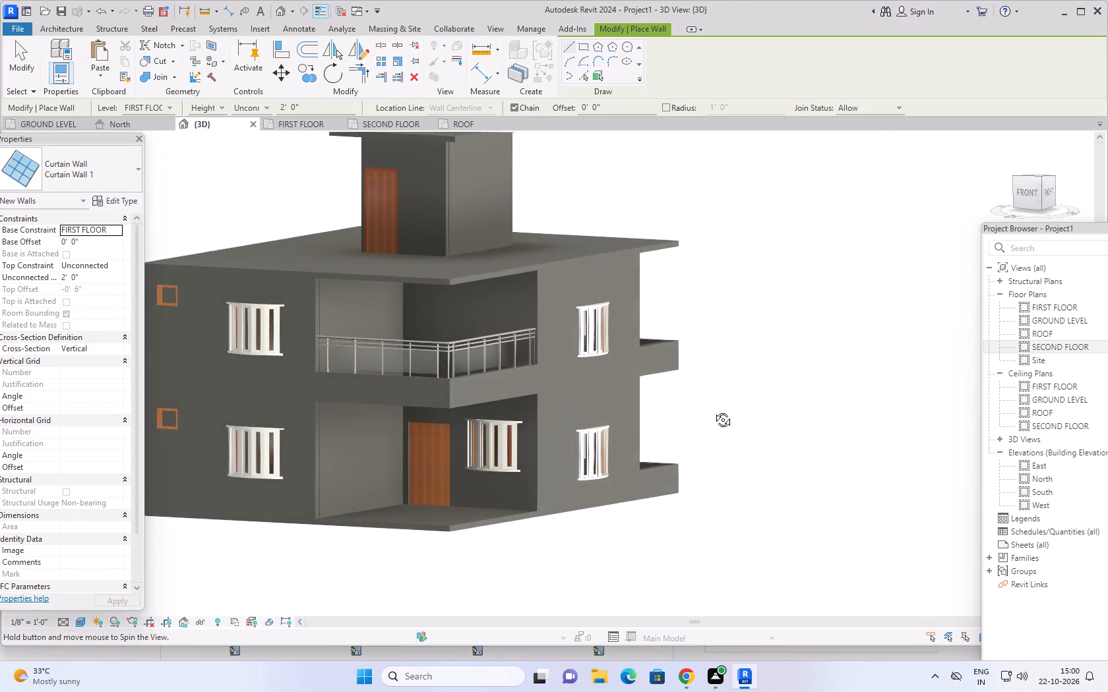
{"action": "middle_click_drag", "start_coordinate": [713, 410], "coordinate": [754, 502], "text": "shift"}
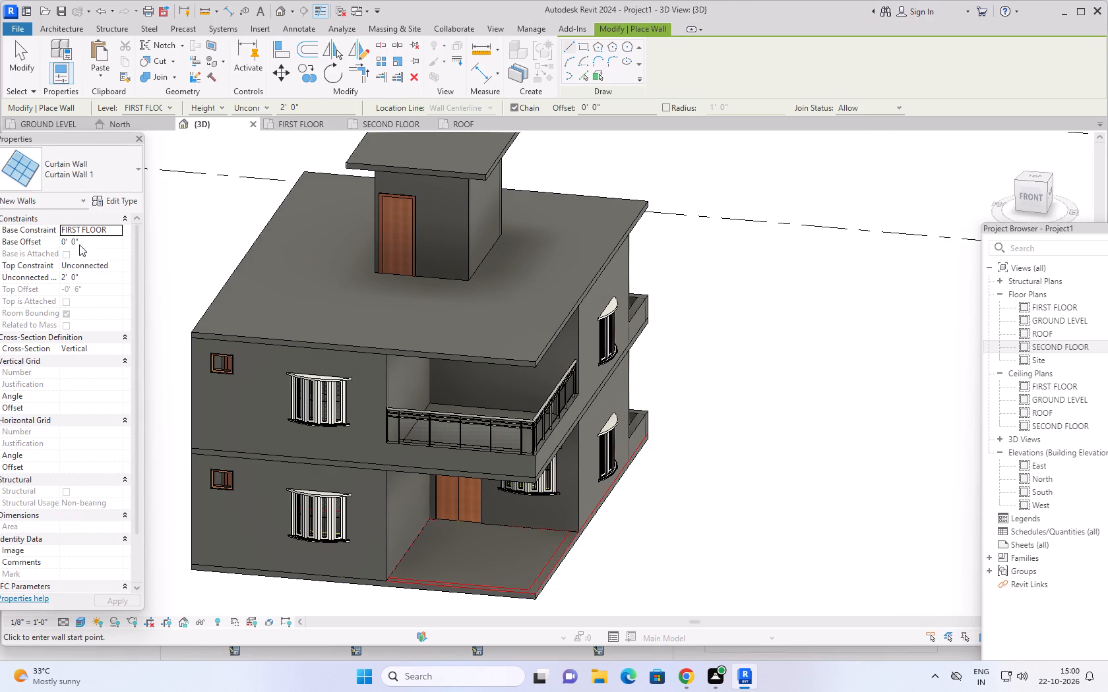
{"action": "left_click", "coordinate": [49, 125]}
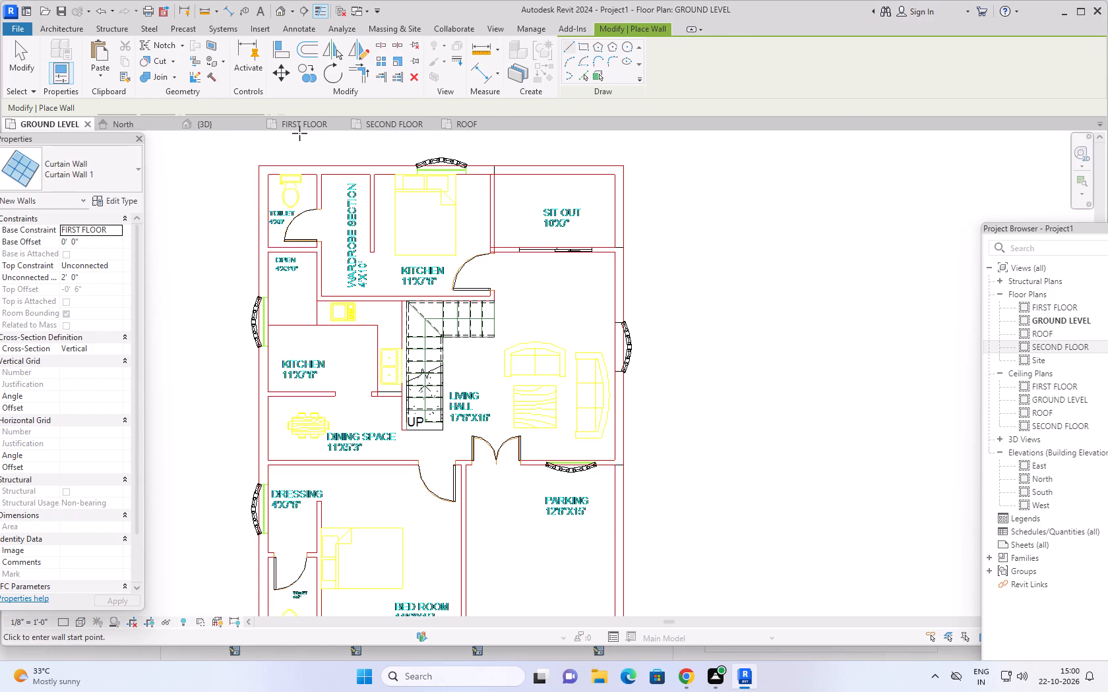
{"action": "left_click", "coordinate": [302, 130]}
{"action": "scroll", "coordinate": [302, 130], "scroll_direction": "up", "scroll_amount": 1}
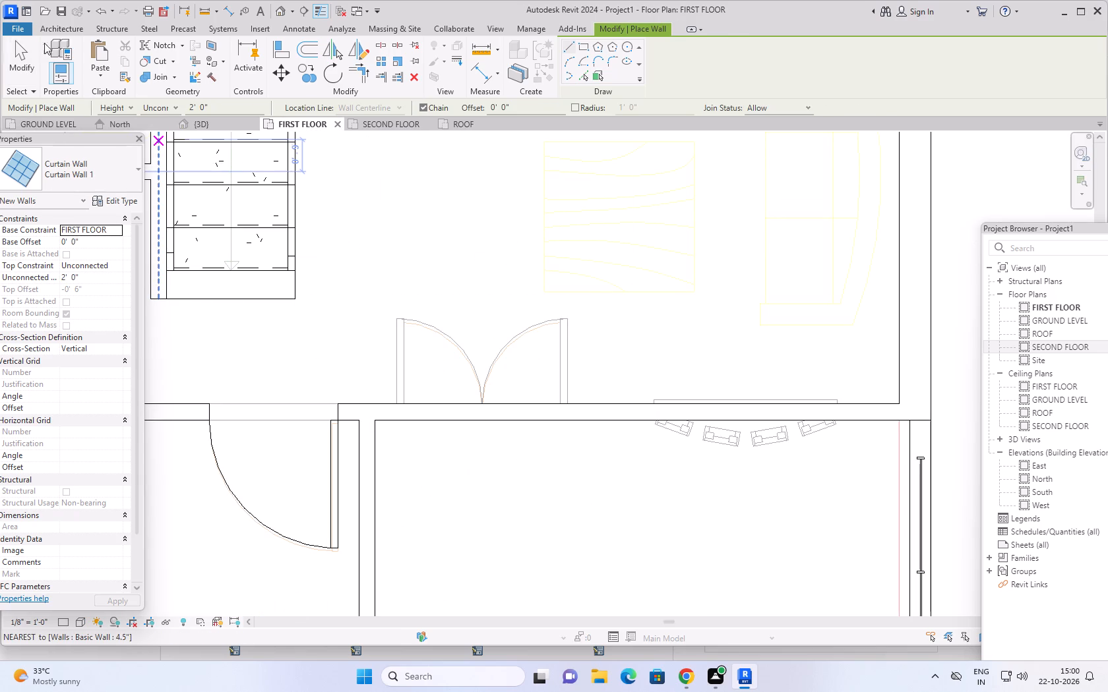
{"action": "left_click", "coordinate": [69, 29]}
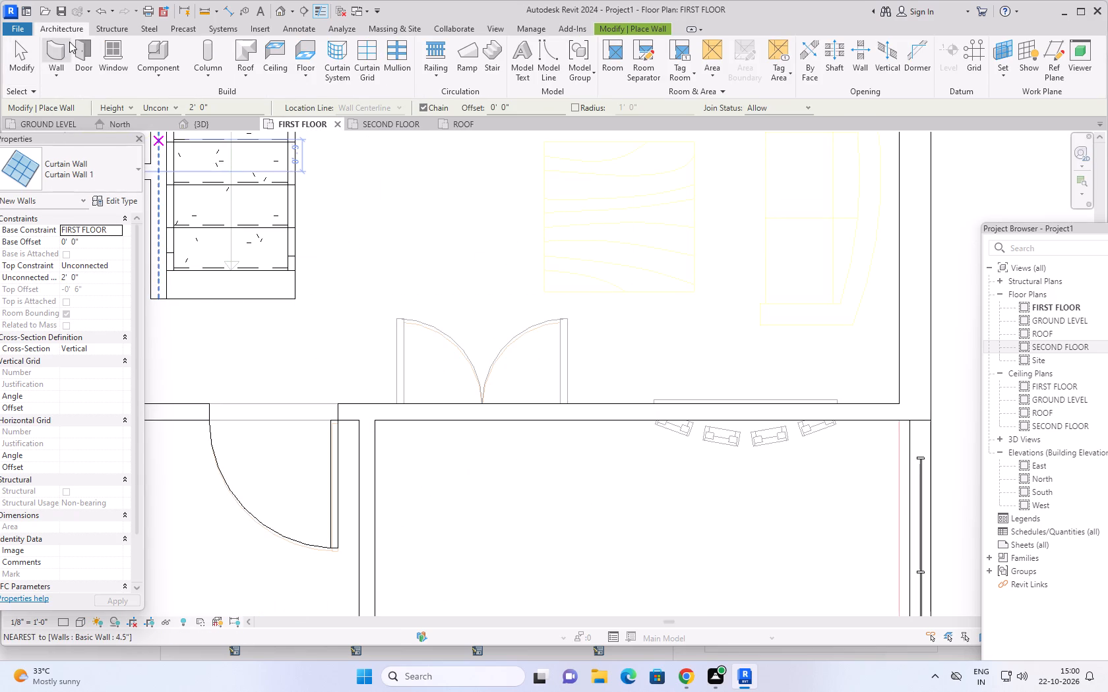
{"action": "left_click", "coordinate": [109, 163]}
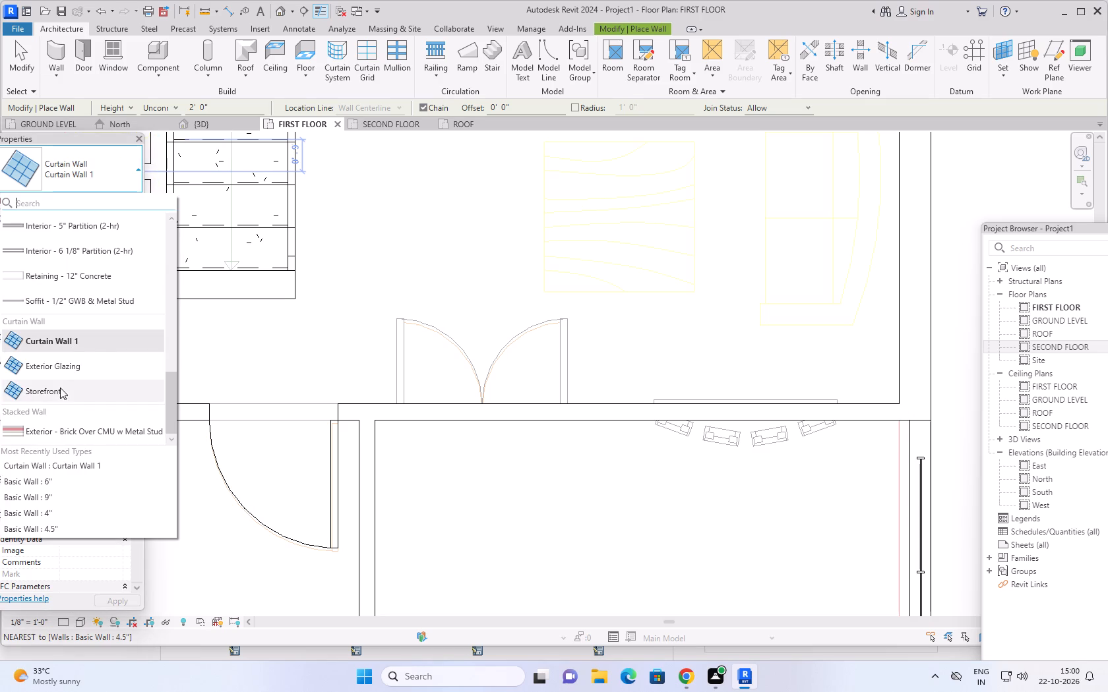
{"action": "left_click", "coordinate": [59, 388]}
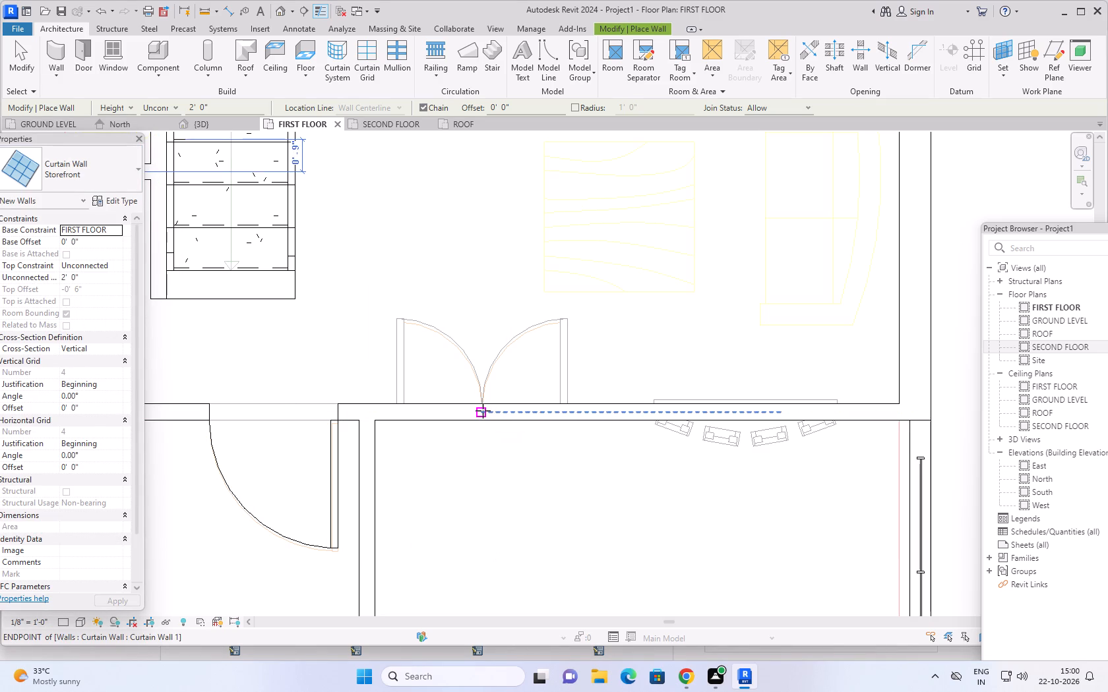
{"action": "left_click", "coordinate": [483, 411]}
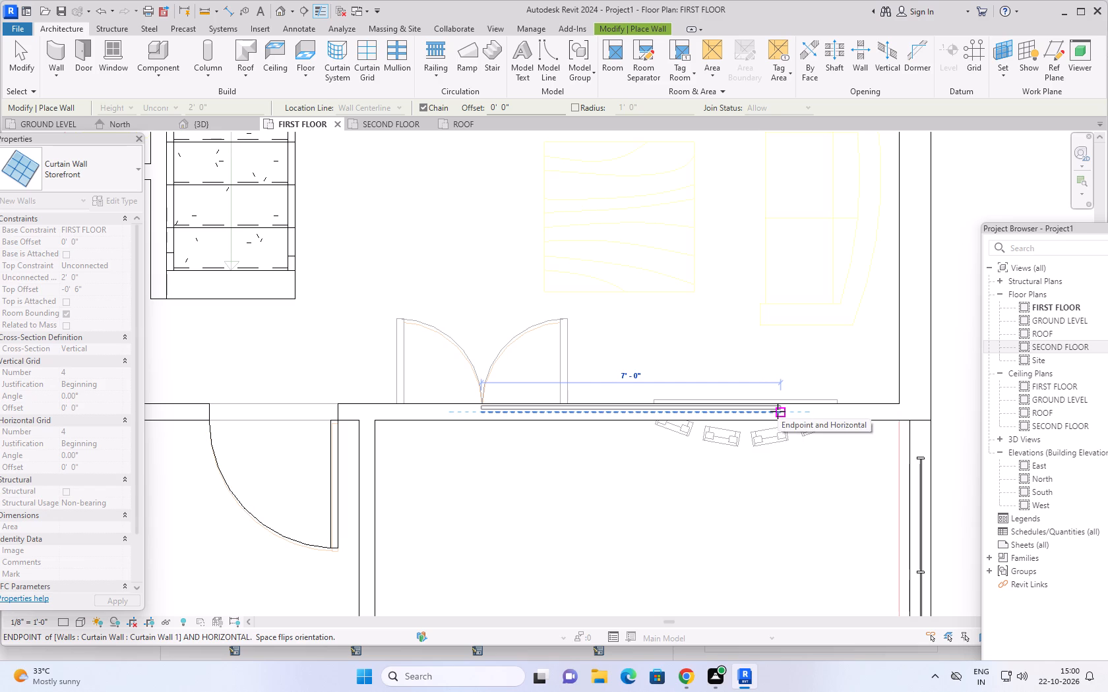
{"action": "left_click", "coordinate": [778, 411]}
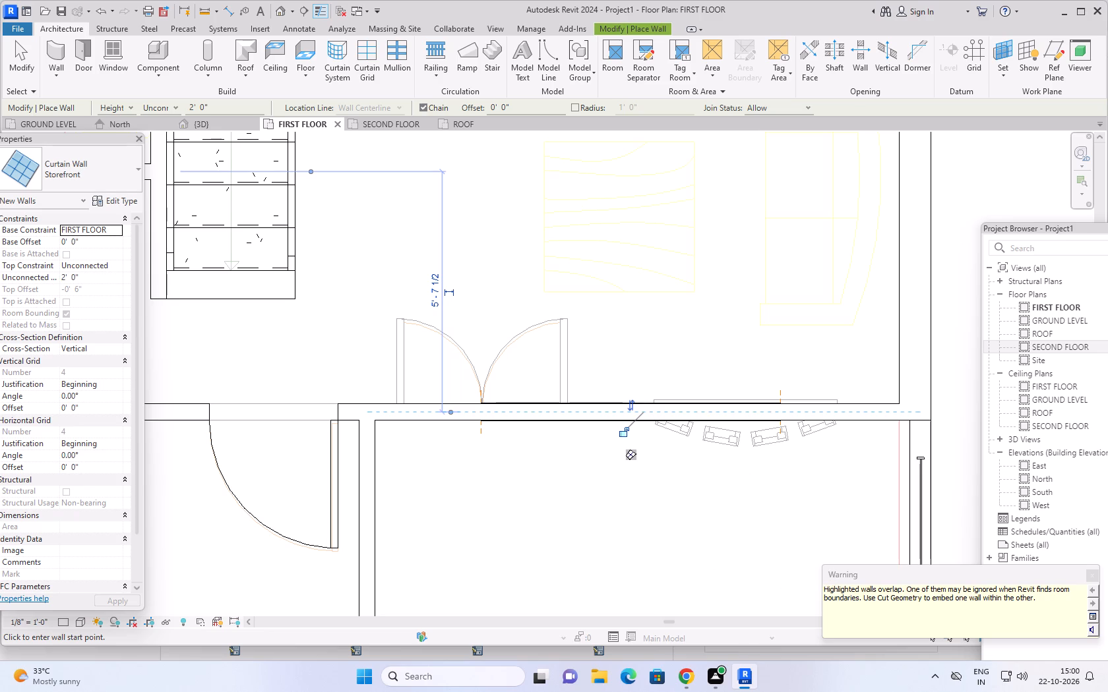
{"action": "left_click", "coordinate": [1095, 576]}
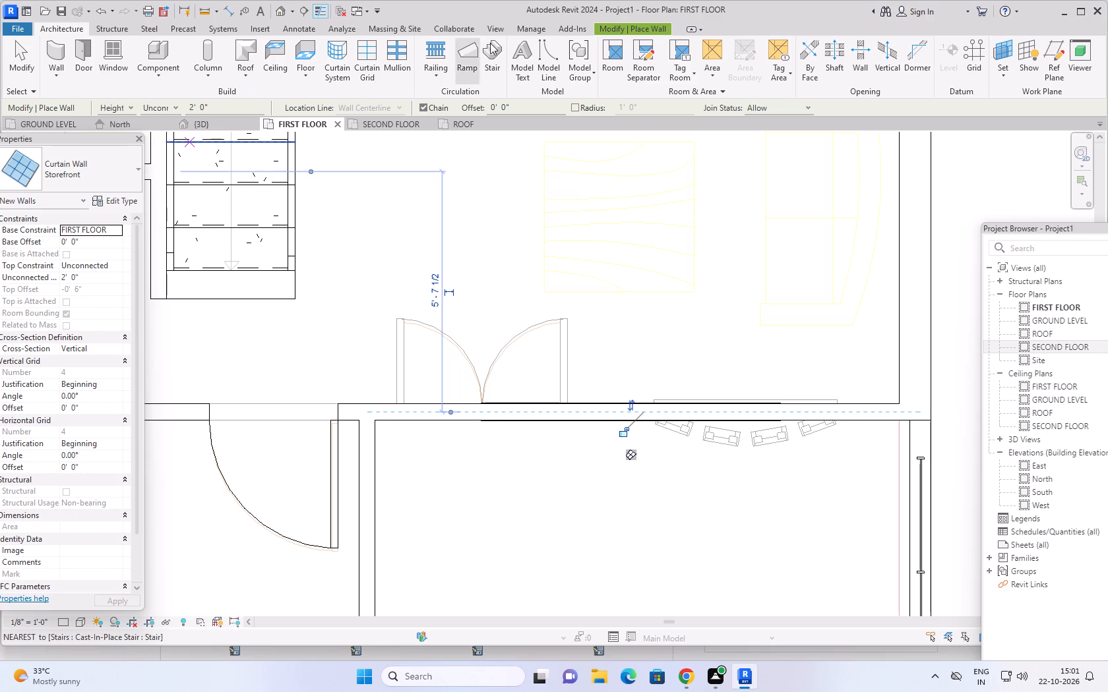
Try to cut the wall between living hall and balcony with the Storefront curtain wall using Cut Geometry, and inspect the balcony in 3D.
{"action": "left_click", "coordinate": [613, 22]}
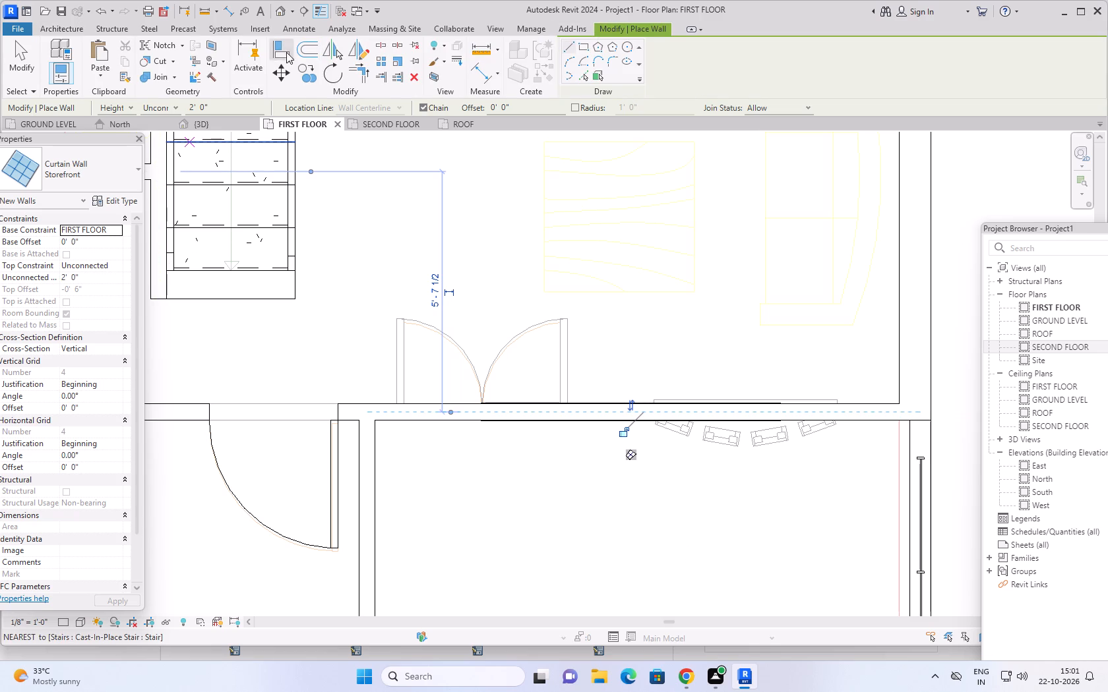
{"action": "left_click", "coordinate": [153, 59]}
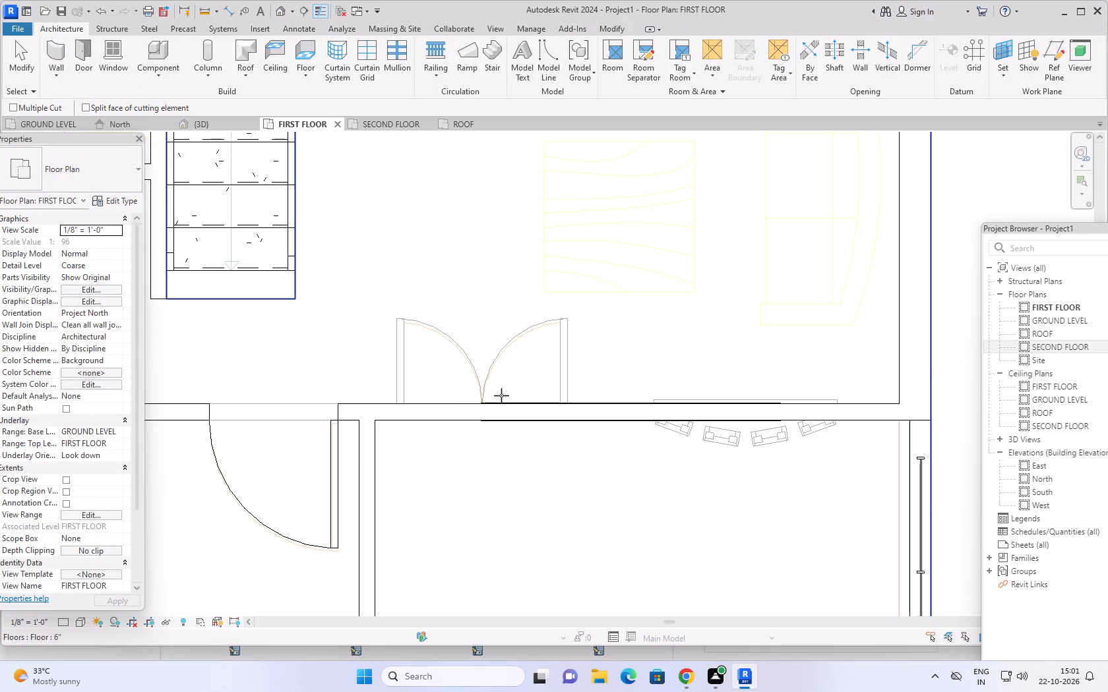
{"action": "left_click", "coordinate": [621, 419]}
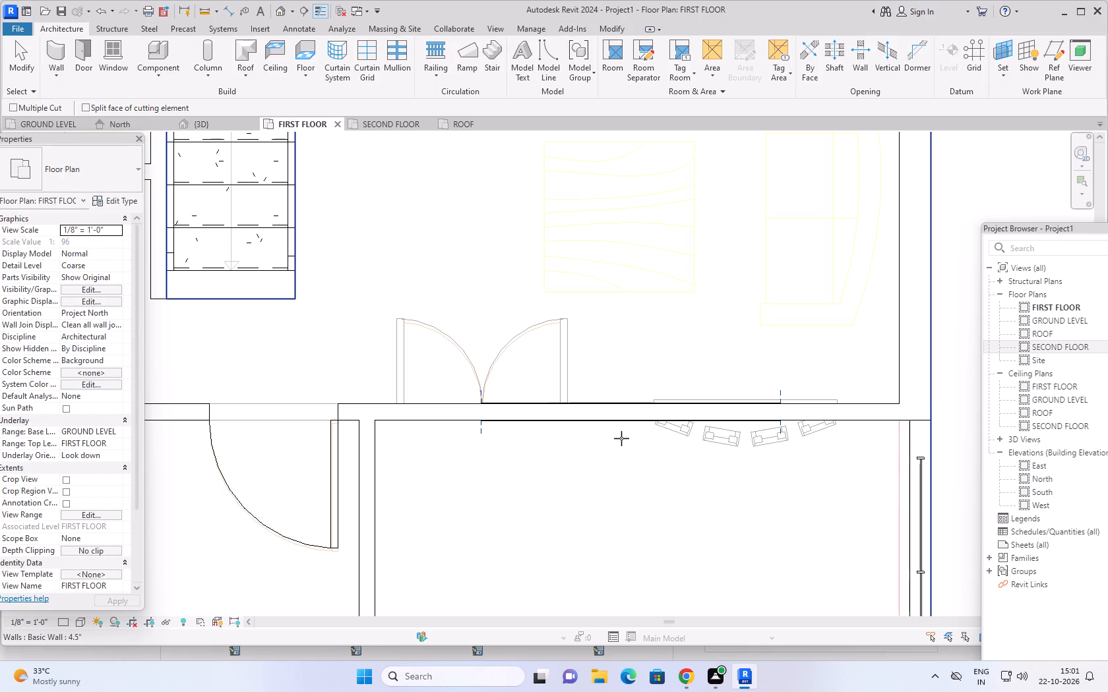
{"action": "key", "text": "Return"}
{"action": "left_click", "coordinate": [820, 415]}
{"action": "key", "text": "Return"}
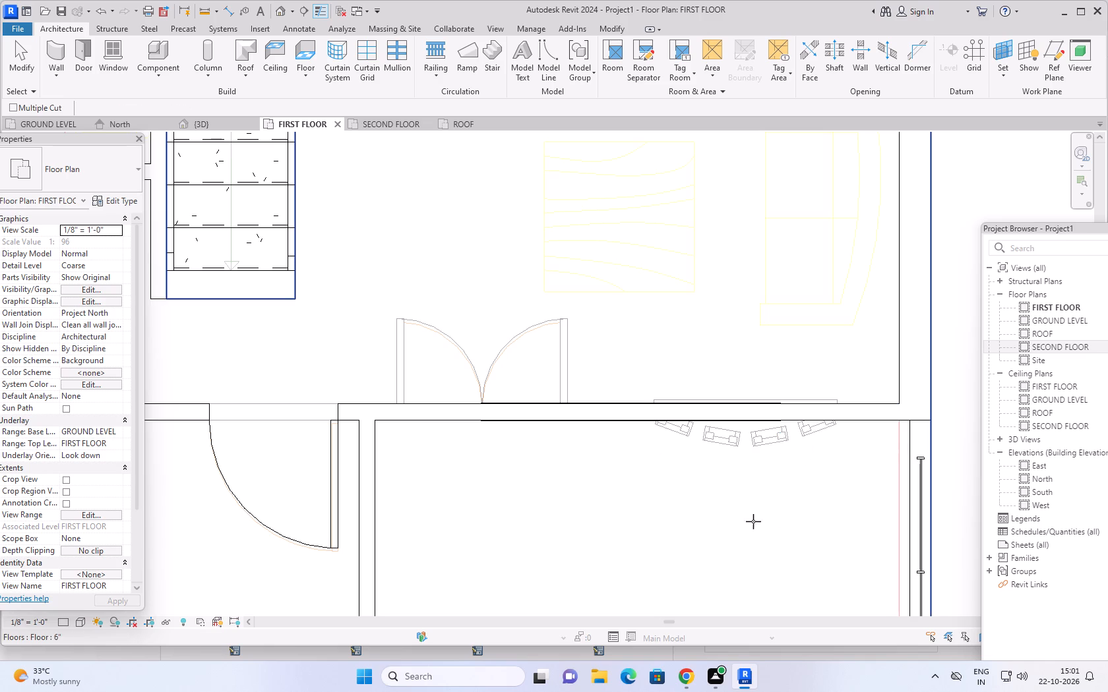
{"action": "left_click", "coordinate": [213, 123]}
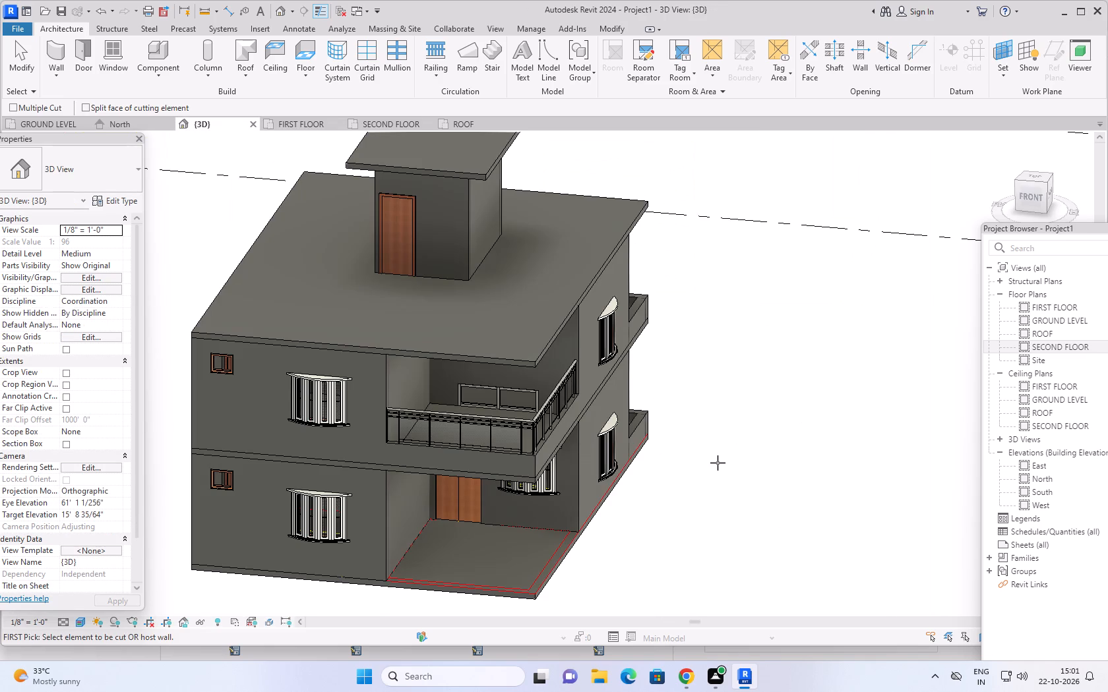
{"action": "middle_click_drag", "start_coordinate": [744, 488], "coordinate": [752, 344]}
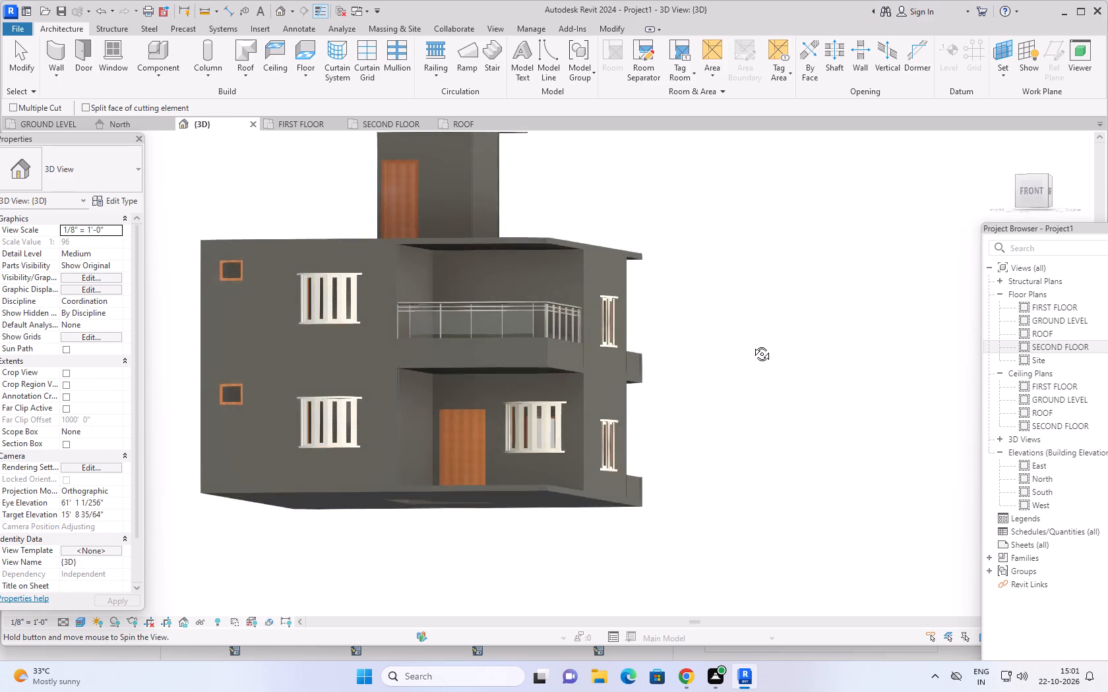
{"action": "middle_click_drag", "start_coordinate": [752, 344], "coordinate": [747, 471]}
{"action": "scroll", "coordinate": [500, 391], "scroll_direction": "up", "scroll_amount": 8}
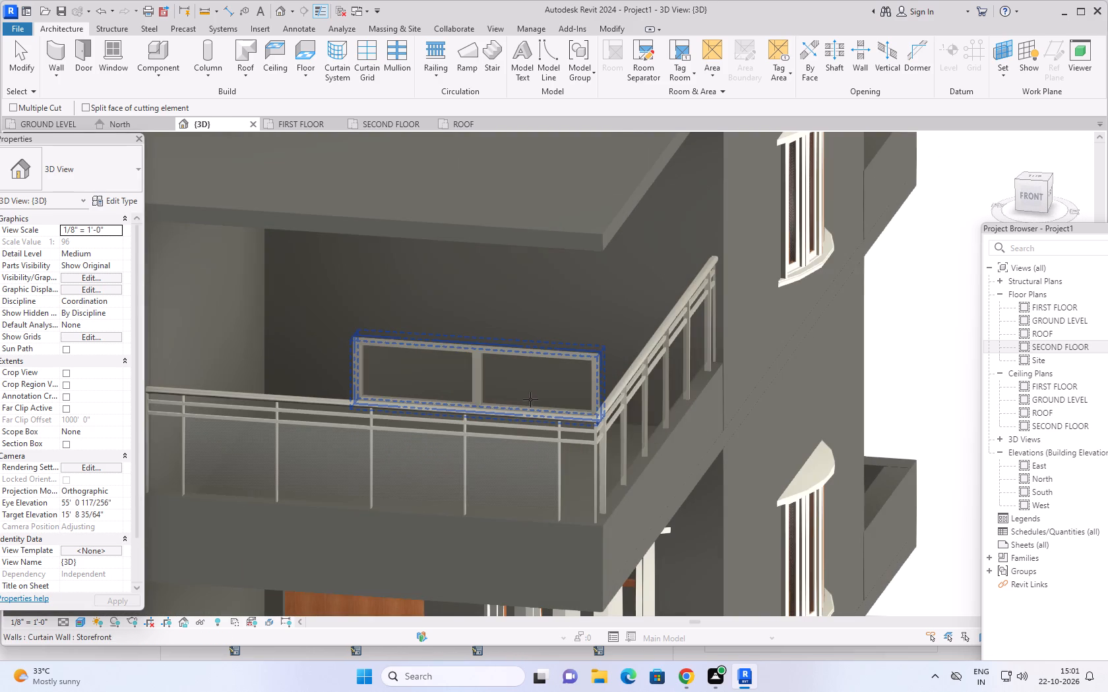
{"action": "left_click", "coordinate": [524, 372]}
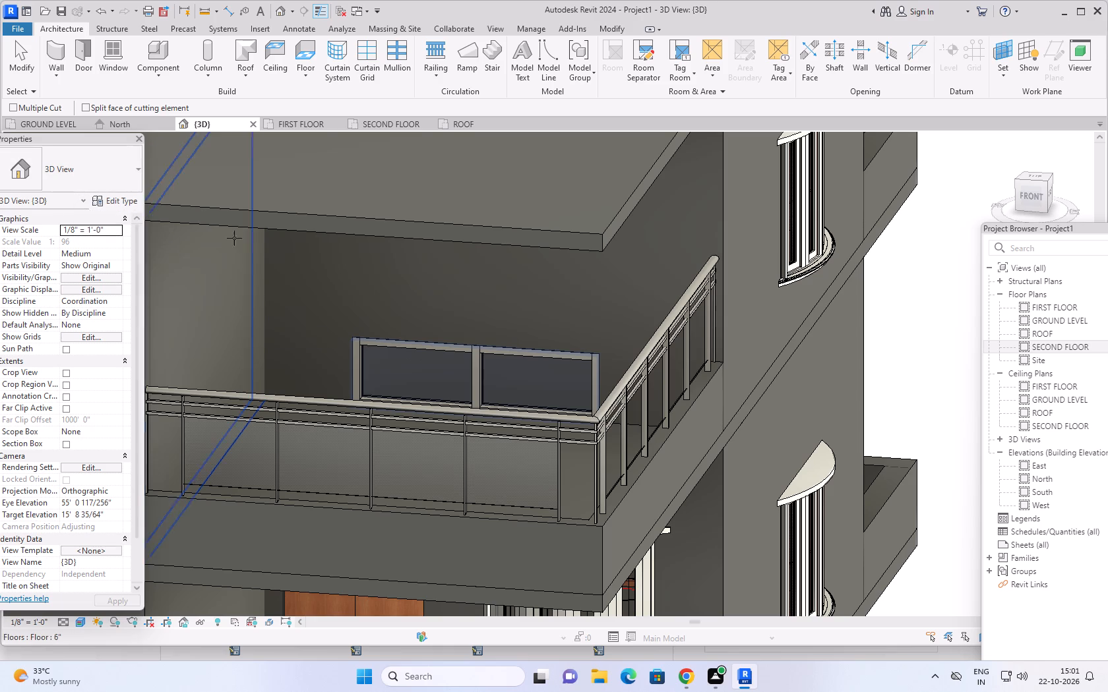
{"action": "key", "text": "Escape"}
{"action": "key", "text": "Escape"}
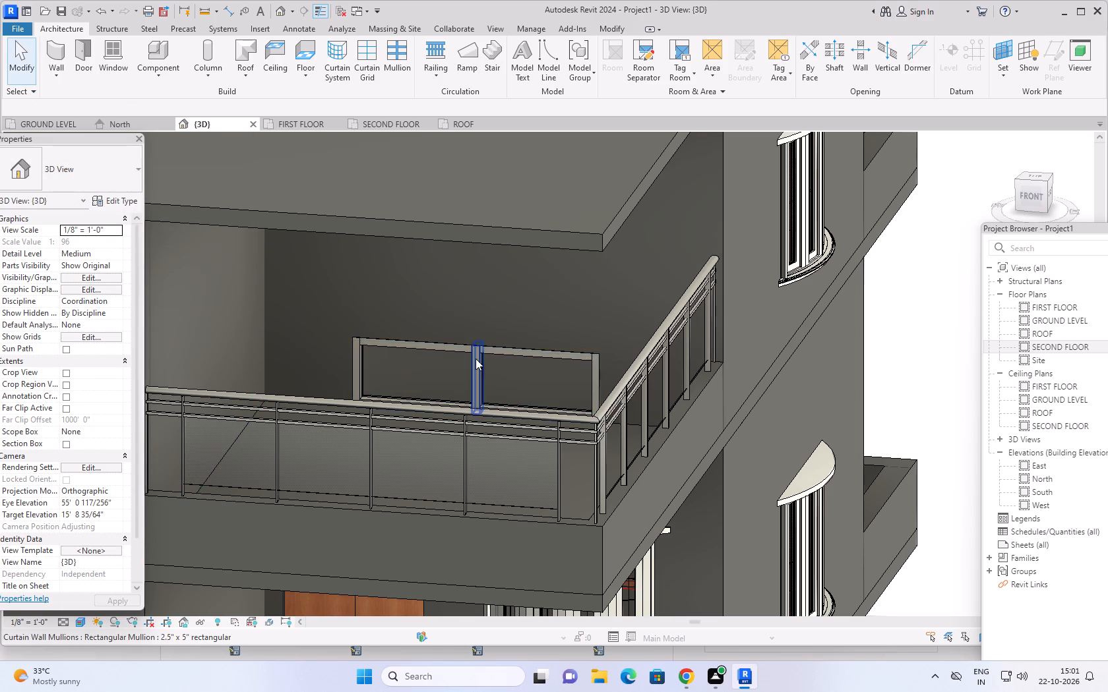
Set the unconnected height of the Storefront curtain wall at the first-floor front balcony to 7'.
{"action": "left_click", "coordinate": [499, 353]}
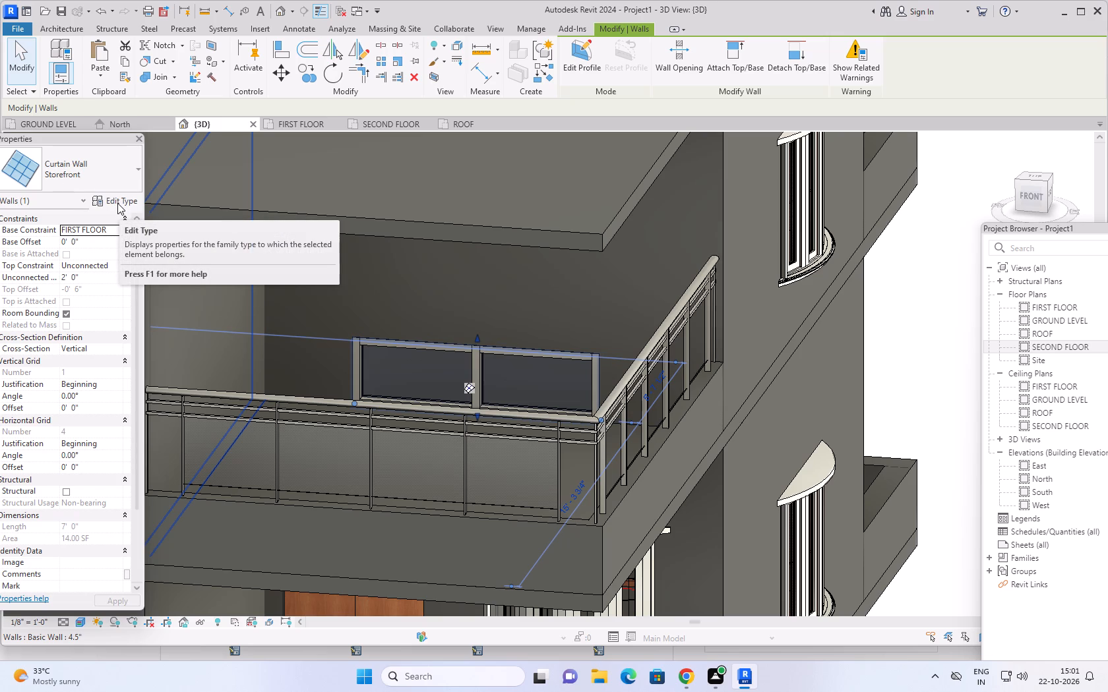
{"action": "left_click", "coordinate": [89, 277]}
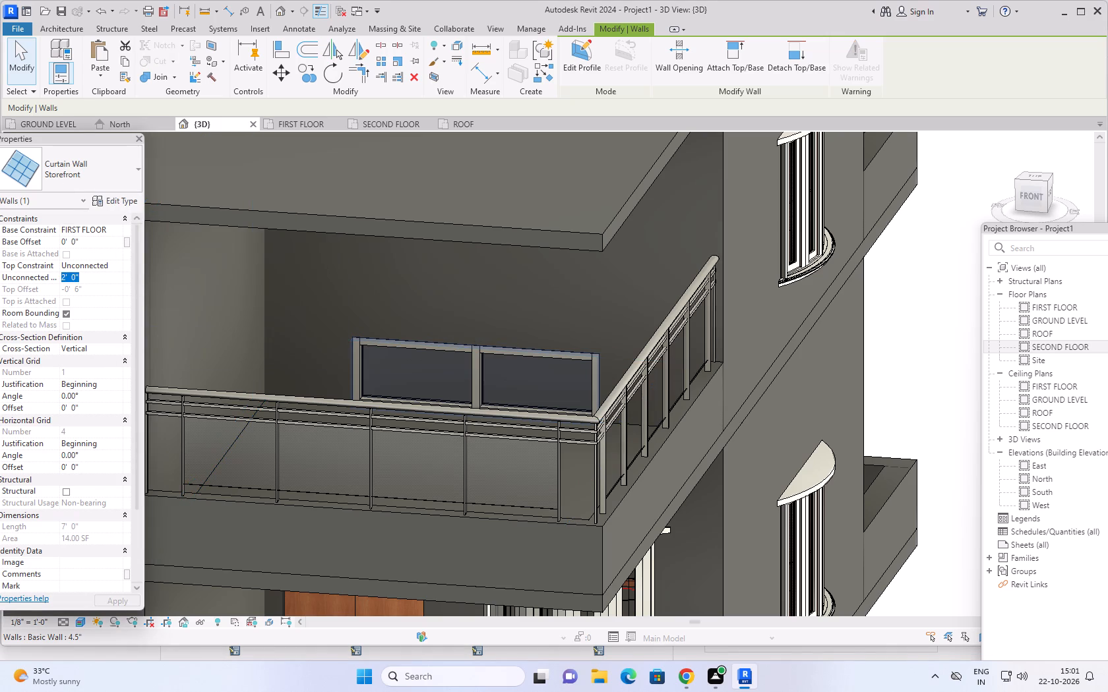
{"action": "key", "text": "7"}
{"action": "key", "text": "apostrophe"}
{"action": "key", "text": "Return"}
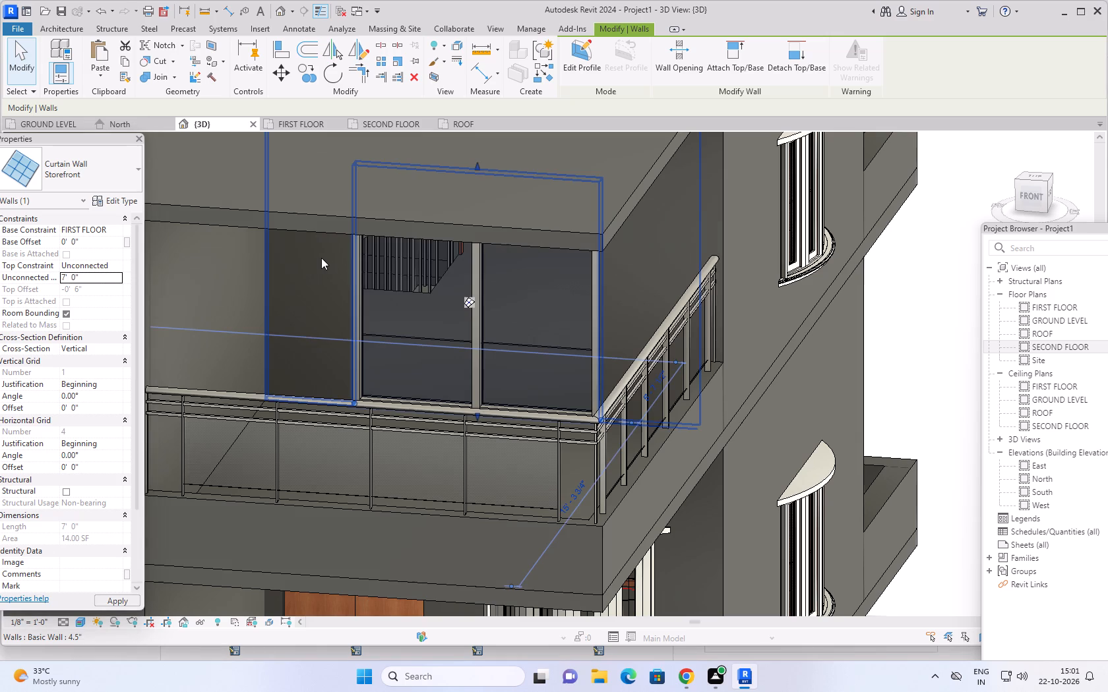
Inspect the storefront opening at the first-floor front balcony from several sides in 3D and check its curtain grid layout properties.
{"action": "scroll", "coordinate": [622, 308], "scroll_direction": "down", "scroll_amount": 2}
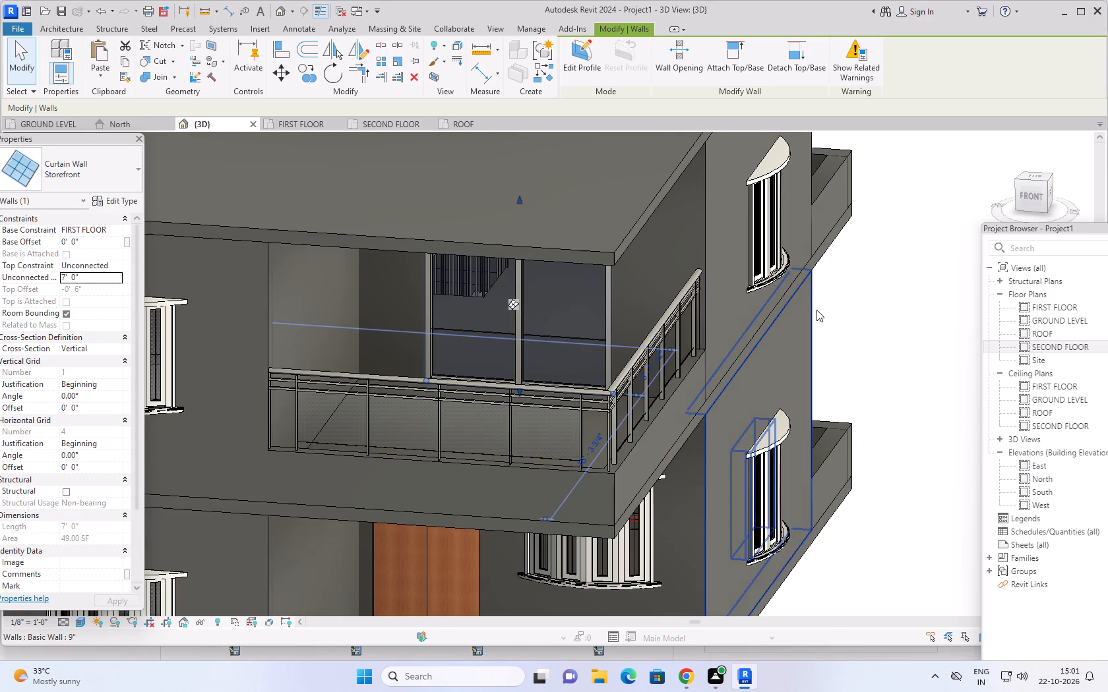
{"action": "middle_click_drag", "start_coordinate": [848, 331], "coordinate": [866, 268]}
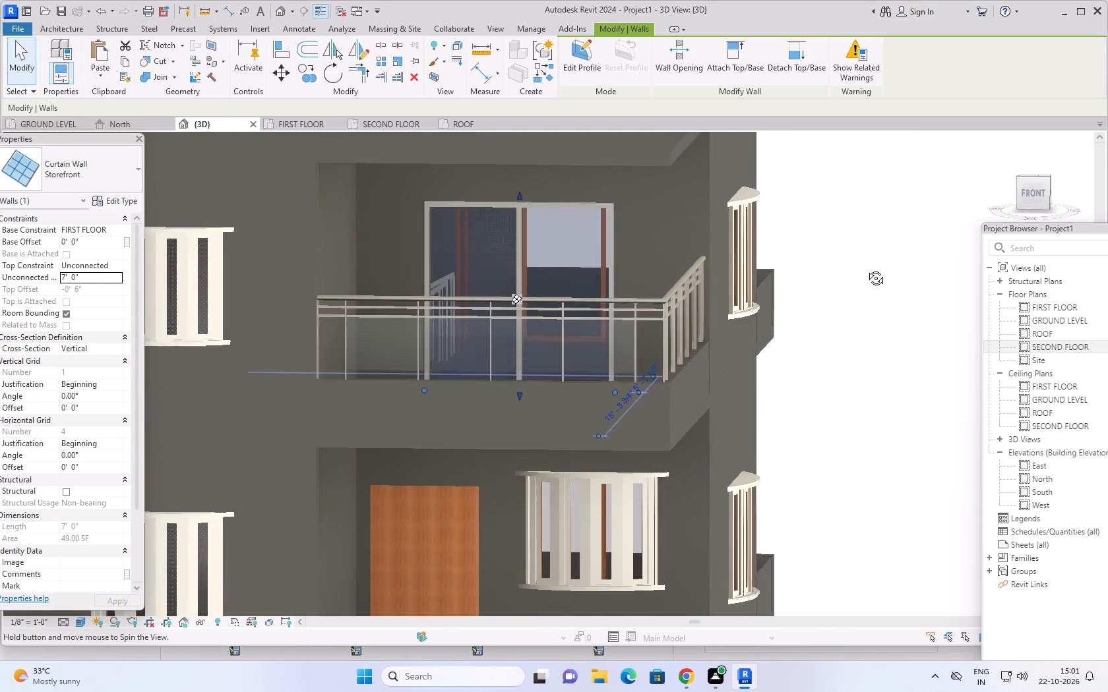
{"action": "middle_click_drag", "start_coordinate": [866, 268], "coordinate": [865, 301]}
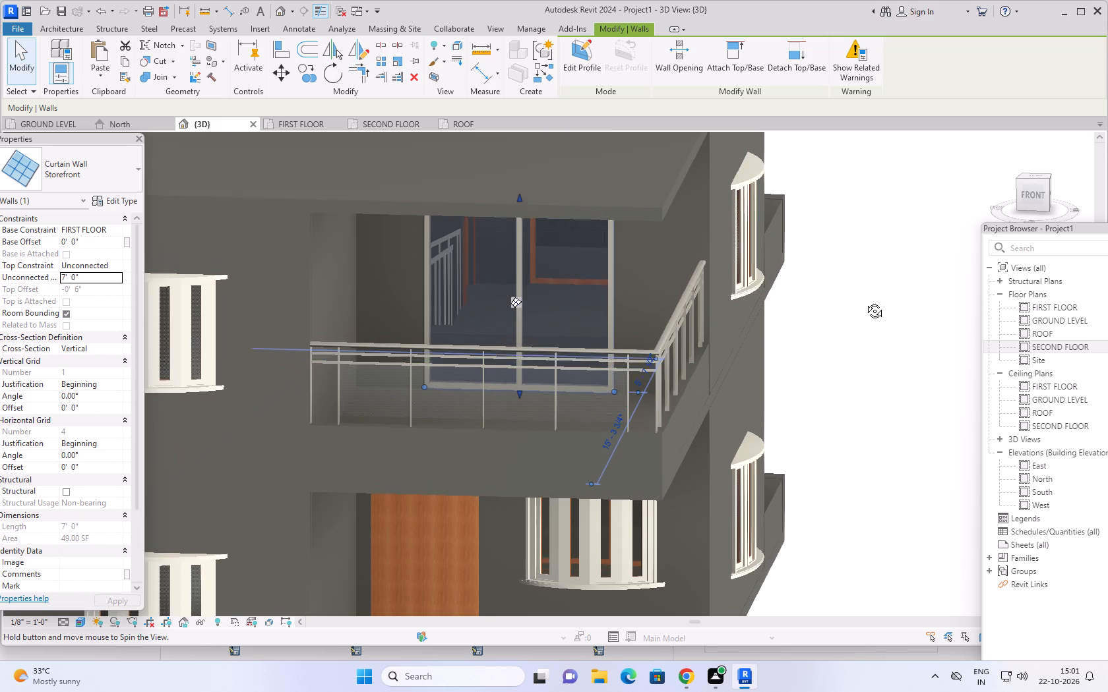
{"action": "middle_click_drag", "start_coordinate": [865, 301], "coordinate": [865, 303]}
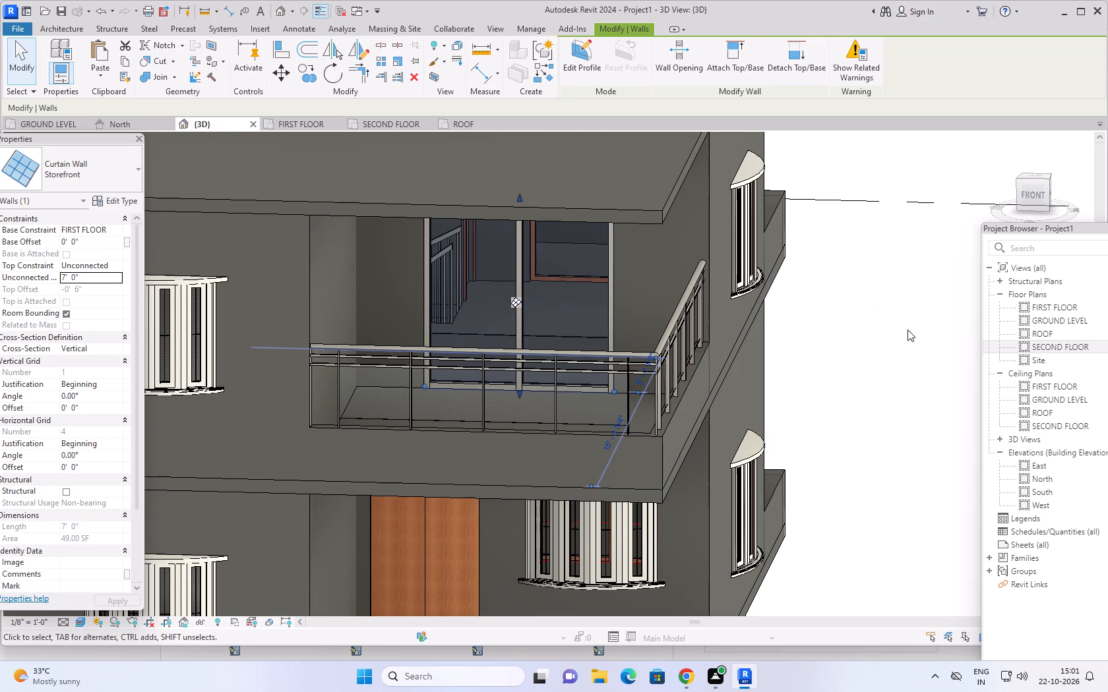
{"action": "middle_click_drag", "start_coordinate": [913, 331], "coordinate": [530, 333]}
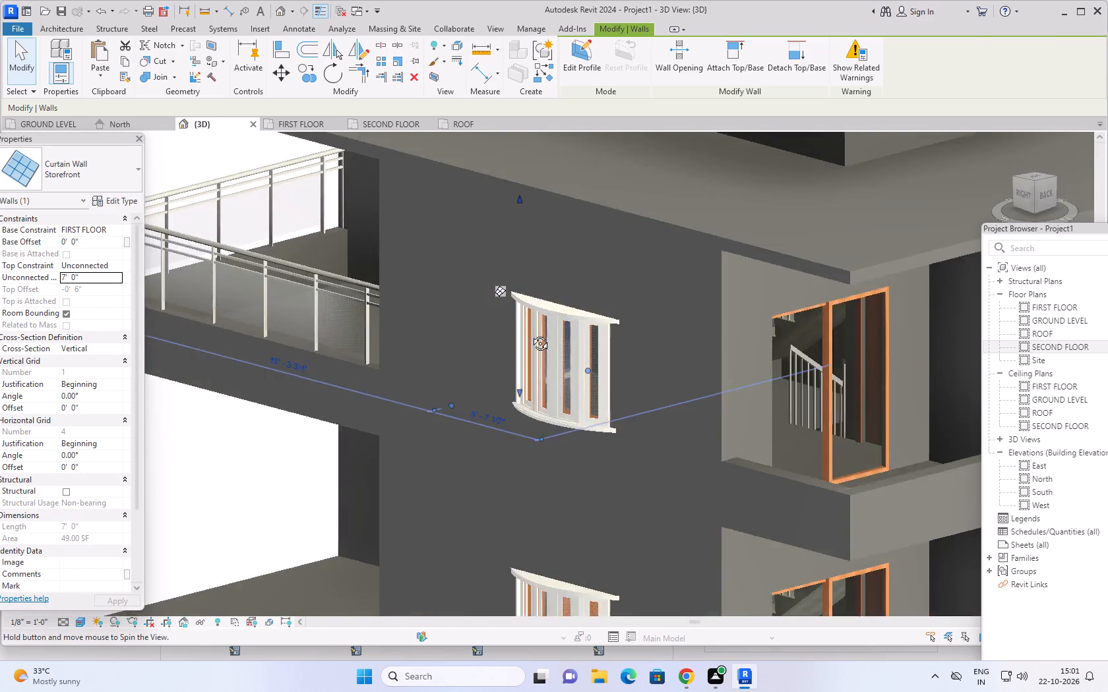
{"action": "middle_click_drag", "start_coordinate": [530, 333], "coordinate": [859, 349]}
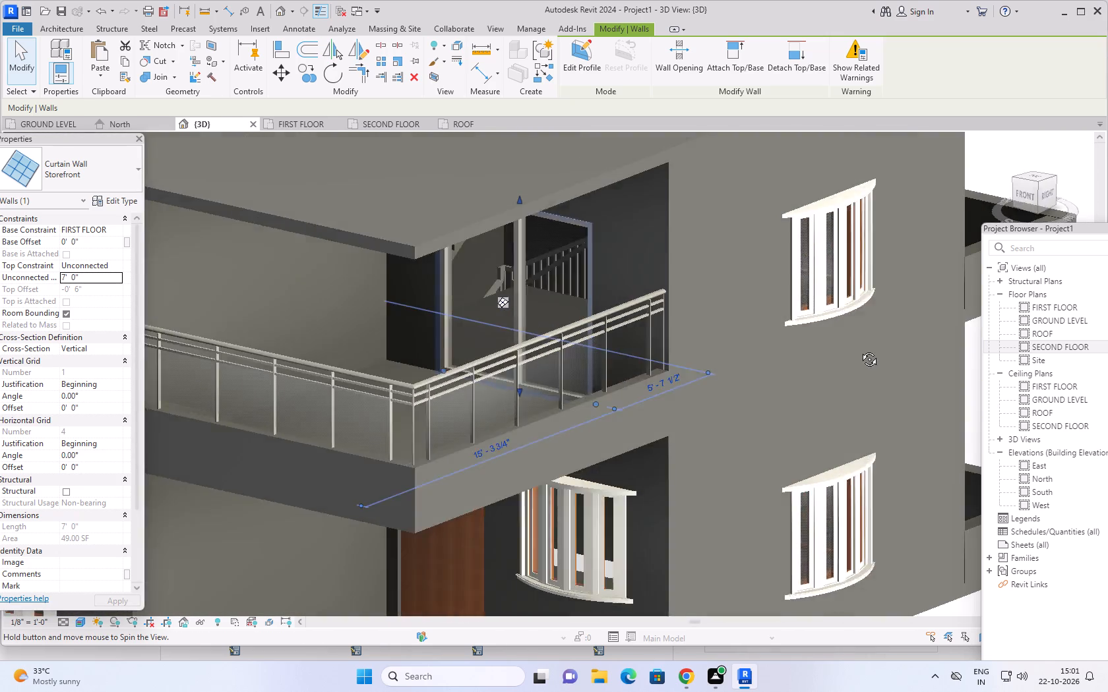
{"action": "middle_click_drag", "start_coordinate": [859, 349], "coordinate": [884, 347]}
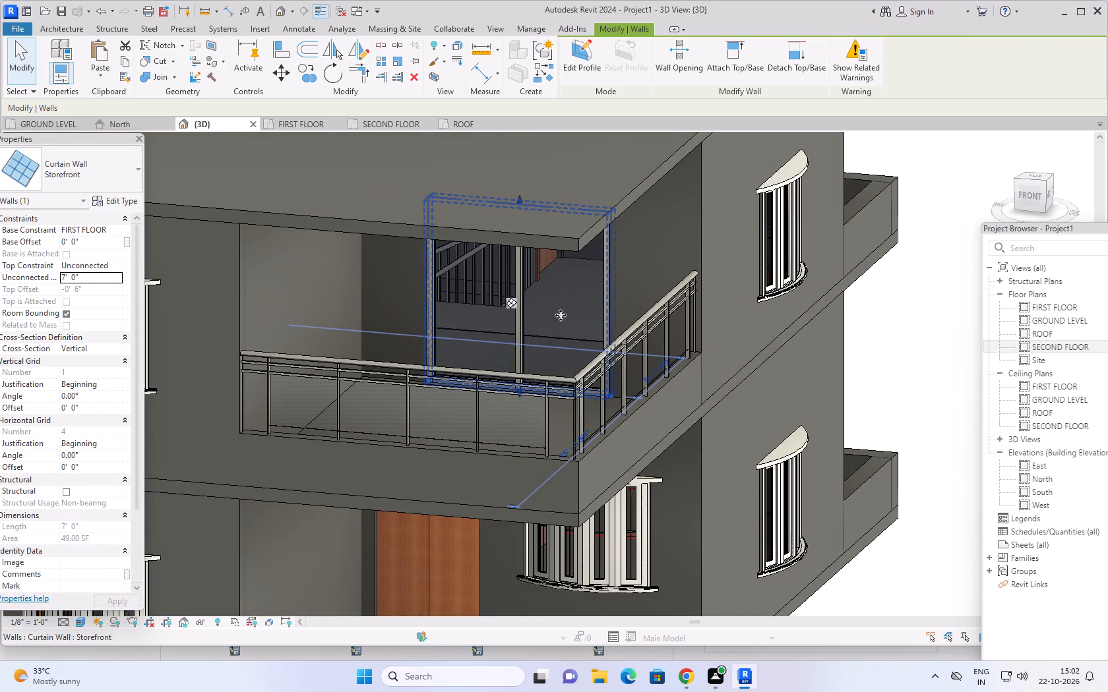
{"action": "left_click", "coordinate": [512, 302]}
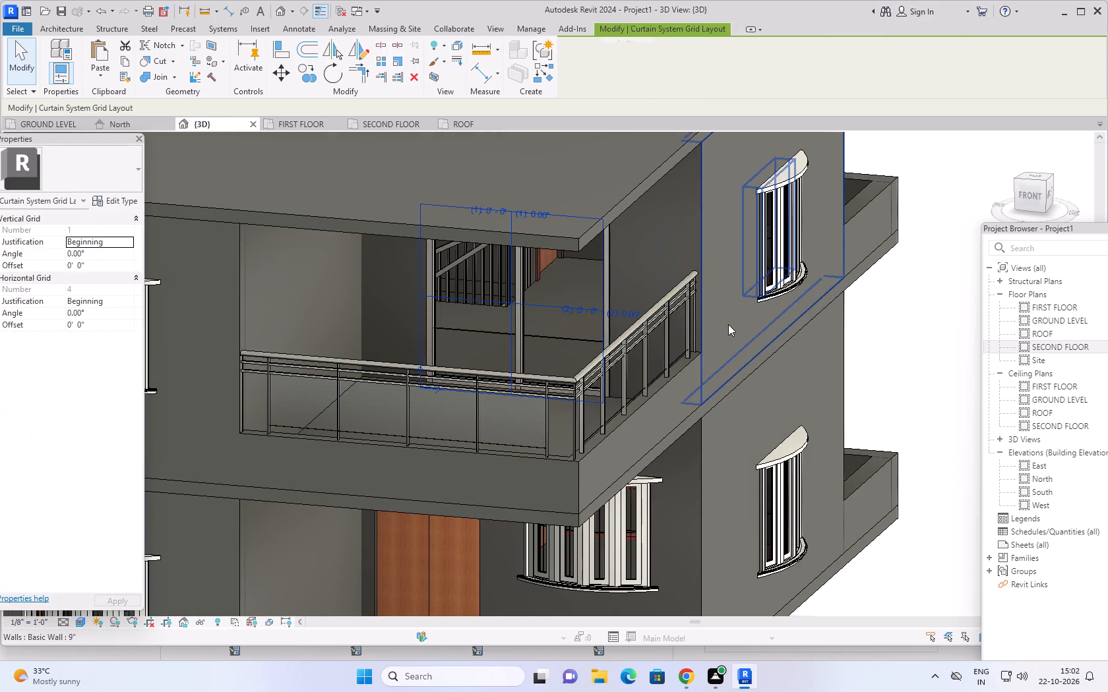
{"action": "scroll", "coordinate": [904, 338], "scroll_direction": "down", "scroll_amount": 2}
{"action": "middle_click_drag", "start_coordinate": [892, 337], "coordinate": [797, 337]}
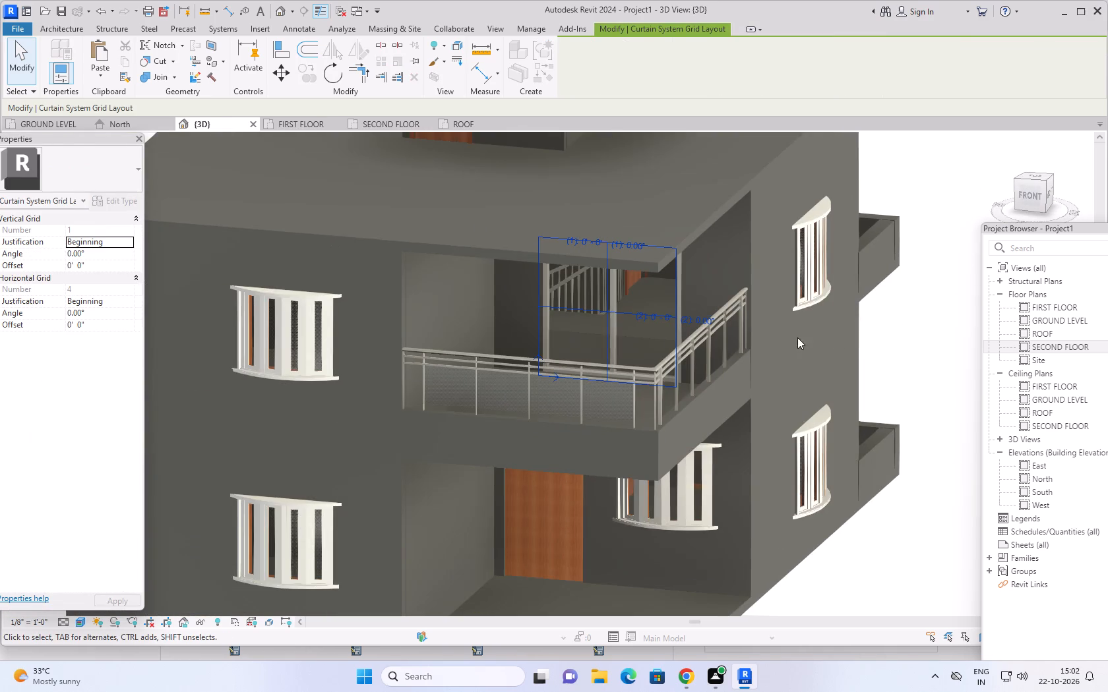
{"action": "middle_click_drag", "start_coordinate": [797, 337], "coordinate": [743, 343]}
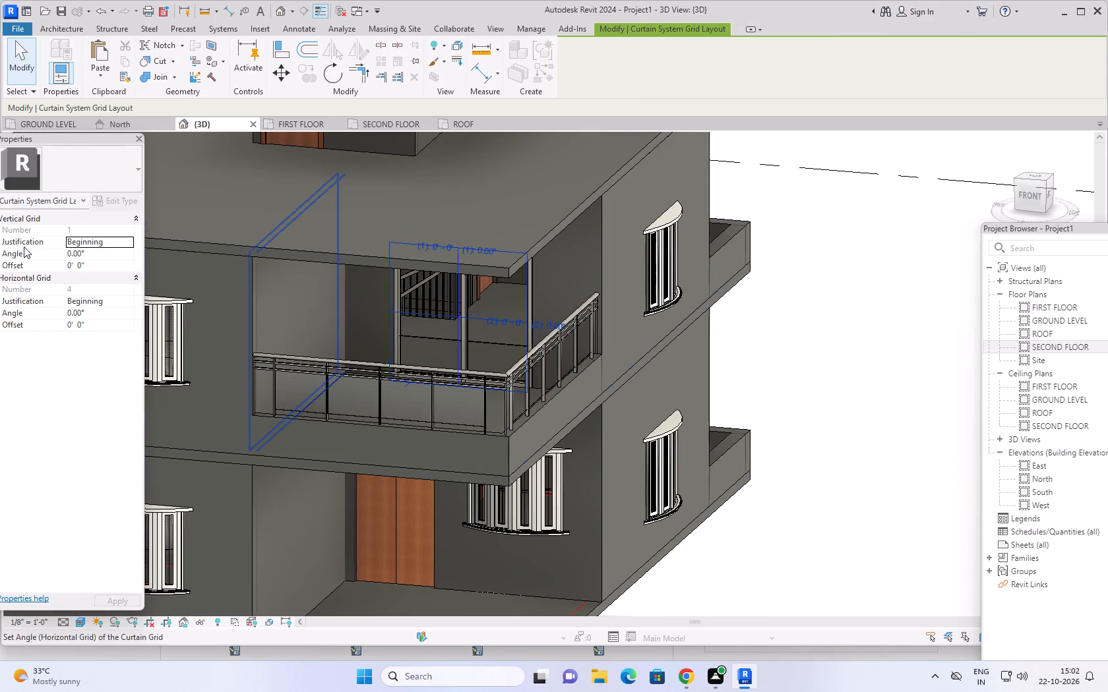
{"action": "left_click", "coordinate": [76, 367]}
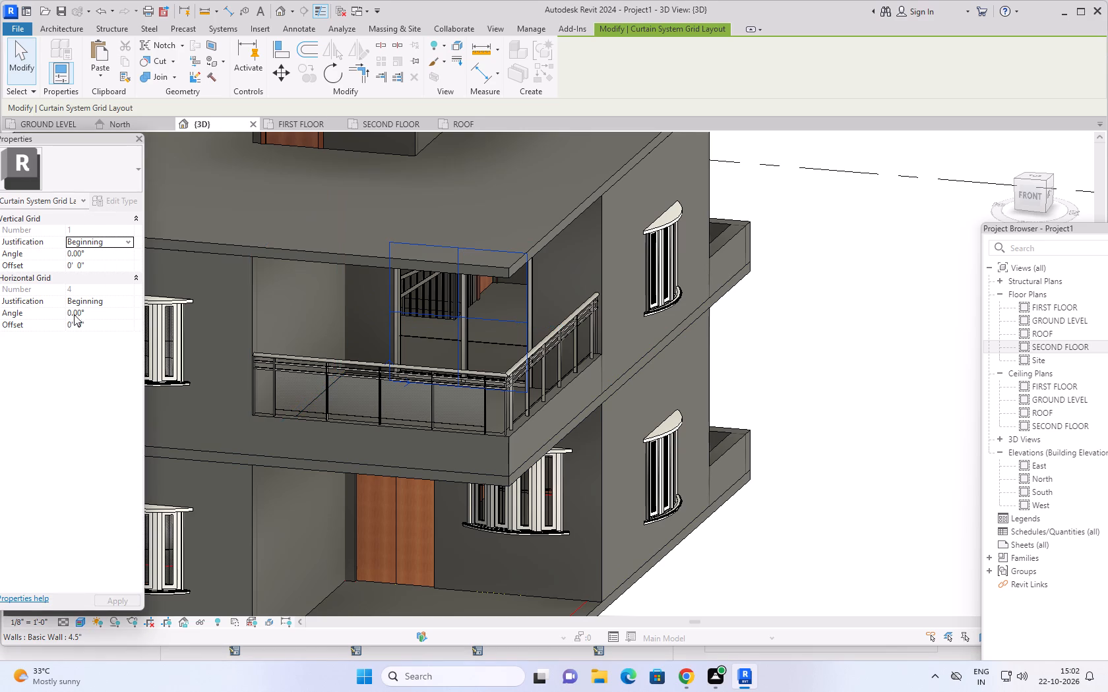
{"action": "left_click", "coordinate": [84, 199]}
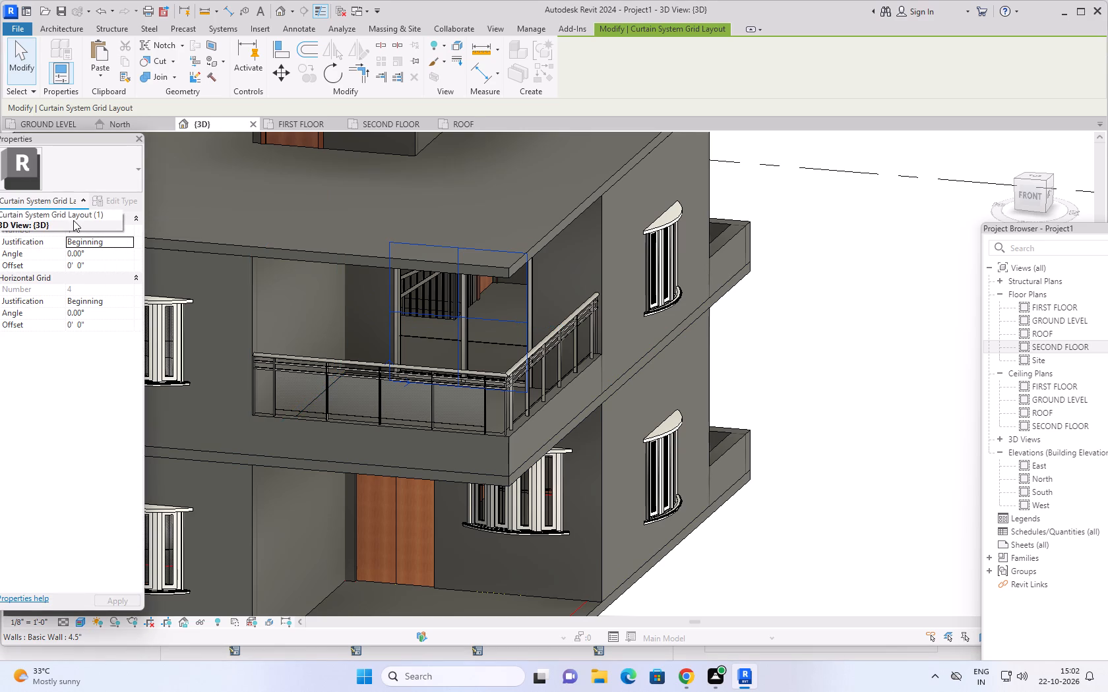
{"action": "left_click", "coordinate": [74, 219]}
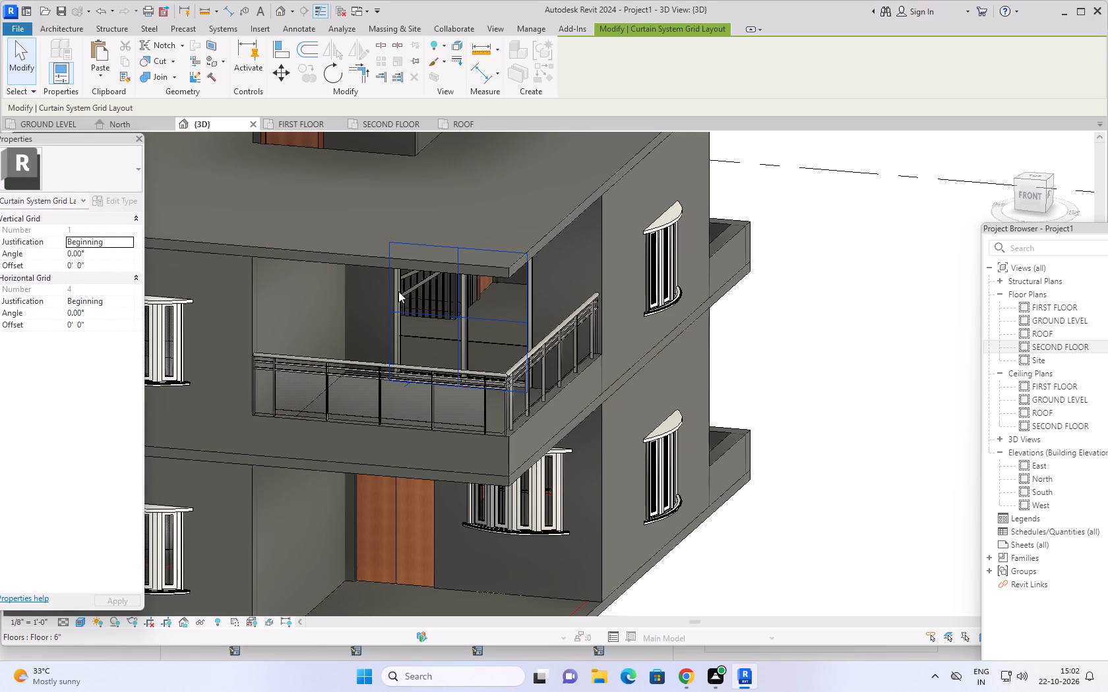
{"action": "left_click", "coordinate": [443, 318]}
{"action": "key", "text": "Escape"}
{"action": "key", "text": "Escape"}
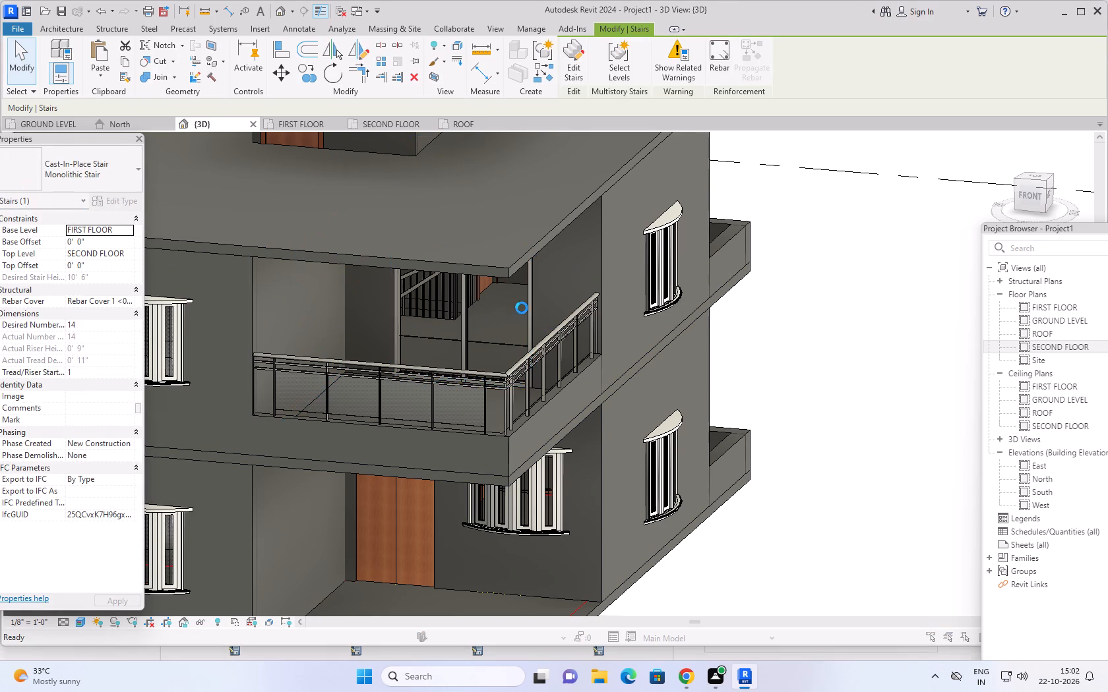
{"action": "left_click", "coordinate": [661, 227]}
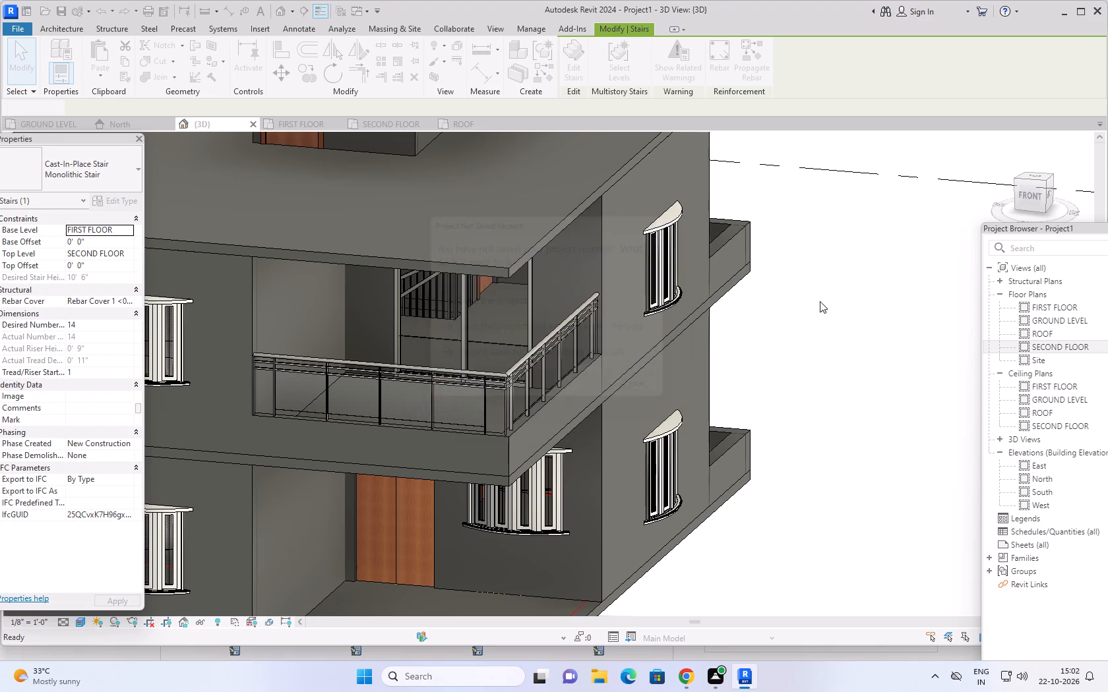
Save the project in Documents under the file name ARCH PLAN 3.
{"action": "key", "text": "ctrl+s"}
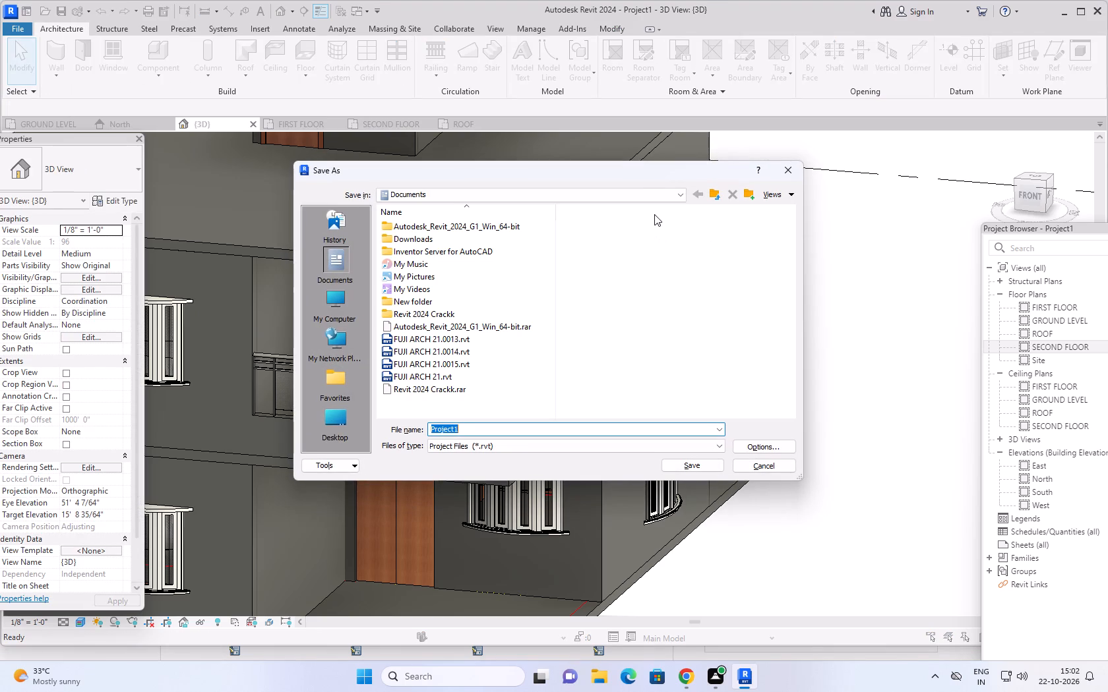
{"action": "left_click", "coordinate": [524, 426]}
{"action": "left_click", "coordinate": [524, 426]}
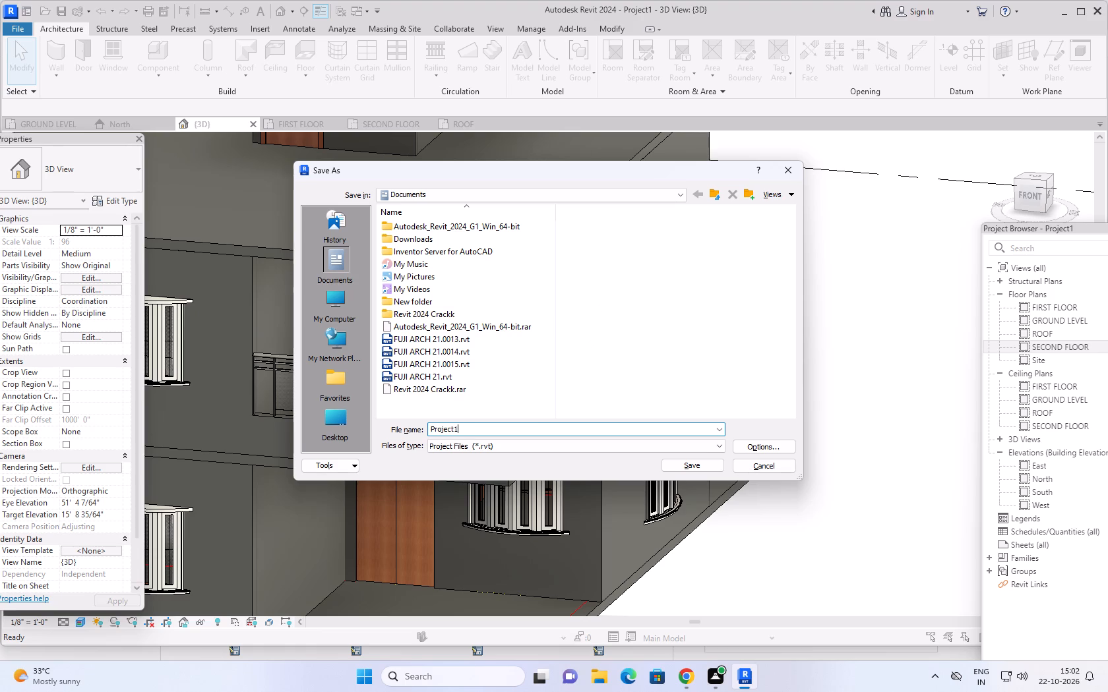
{"action": "key", "text": "BackSpace"}
{"action": "key", "text": "BackSpace"}
{"action": "key", "text": "BackSpace"}
{"action": "key", "text": "BackSpace"}
{"action": "key", "text": "BackSpace"}
{"action": "key", "text": "BackSpace"}
{"action": "key", "text": "BackSpace"}
{"action": "key", "text": "BackSpace"}
{"action": "key", "text": "BackSpace"}
{"action": "key", "text": "BackSpace"}
{"action": "key", "text": "BackSpace"}
{"action": "key", "text": "BackSpace"}
{"action": "key", "text": "BackSpace"}
{"action": "key", "text": "BackSpace"}
{"action": "key", "text": "BackSpace"}
{"action": "key", "text": "BackSpace"}
{"action": "key", "text": "BackSpace"}
{"action": "key", "text": "BackSpace"}
{"action": "key", "text": "BackSpace"}
{"action": "key", "text": "BackSpace"}
{"action": "key", "text": "BackSpace"}
{"action": "key", "text": "BackSpace"}
{"action": "key", "text": "BackSpace"}
{"action": "key", "text": "BackSpace"}
{"action": "key", "text": "BackSpace"}
{"action": "key", "text": "BackSpace"}
{"action": "key", "text": "BackSpace"}
{"action": "key", "text": "BackSpace"}
{"action": "key", "text": "BackSpace"}
{"action": "key", "text": "BackSpace"}
{"action": "key", "text": "BackSpace"}
{"action": "key", "text": "BackSpace"}
{"action": "key", "text": "BackSpace"}
{"action": "key", "text": "BackSpace"}
{"action": "key", "text": "BackSpace"}
{"action": "key", "text": "BackSpace"}
{"action": "key", "text": "BackSpace"}
{"action": "type", "text": "ARCH"}
{"action": "key", "text": "space"}
{"action": "type", "text": "PLAN"}
{"action": "key", "text": "space"}
{"action": "type", "text": "3"}
{"action": "key", "text": "space"}
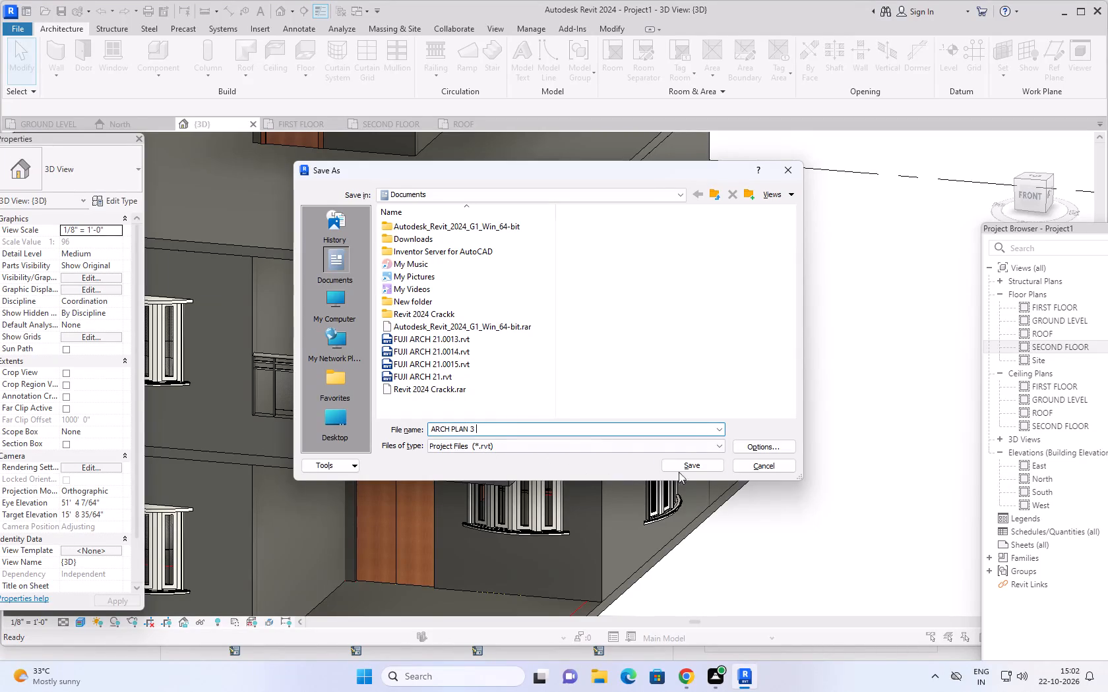
{"action": "left_click", "coordinate": [694, 467]}
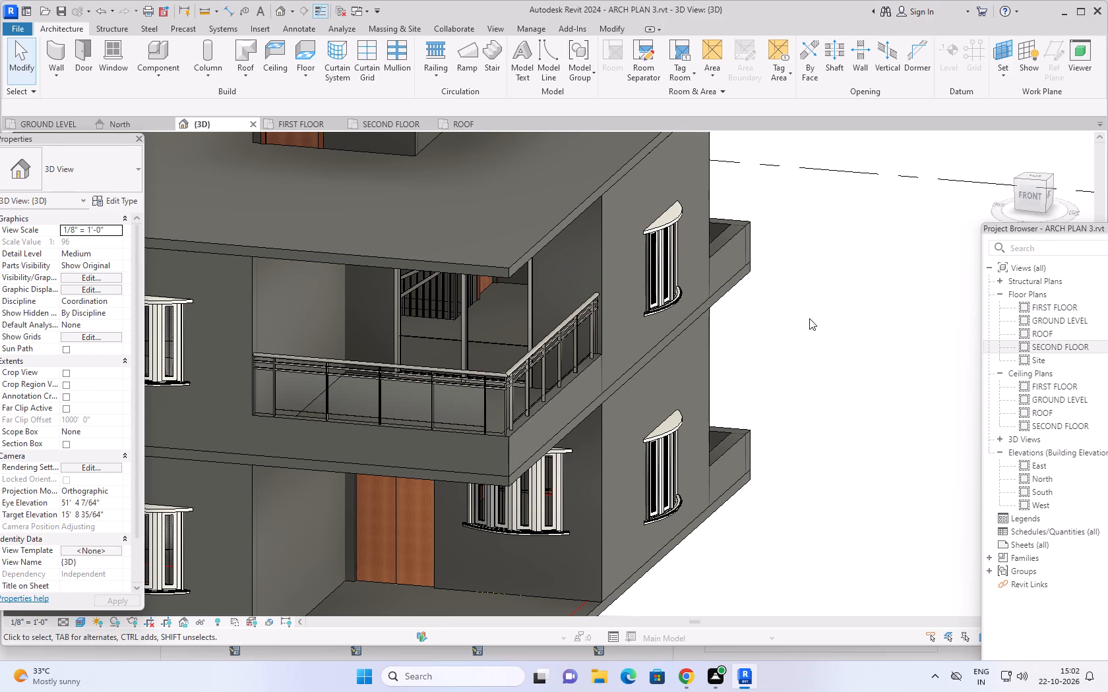
Examine the Storefront curtain wall at the first-floor front balcony in 3D, including its type properties and curtain grid layout.
{"action": "middle_click_drag", "start_coordinate": [805, 324], "coordinate": [651, 318], "text": "shift"}
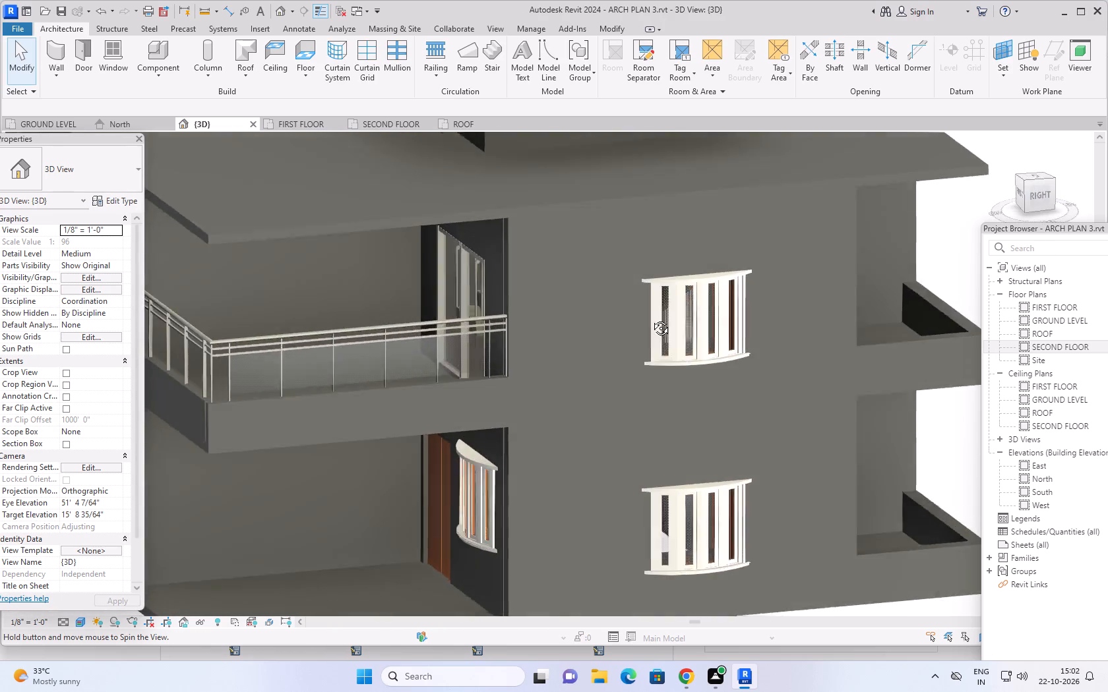
{"action": "middle_click_drag", "start_coordinate": [651, 318], "coordinate": [824, 310], "text": "shift"}
{"action": "scroll", "coordinate": [466, 322], "scroll_direction": "up", "scroll_amount": 1}
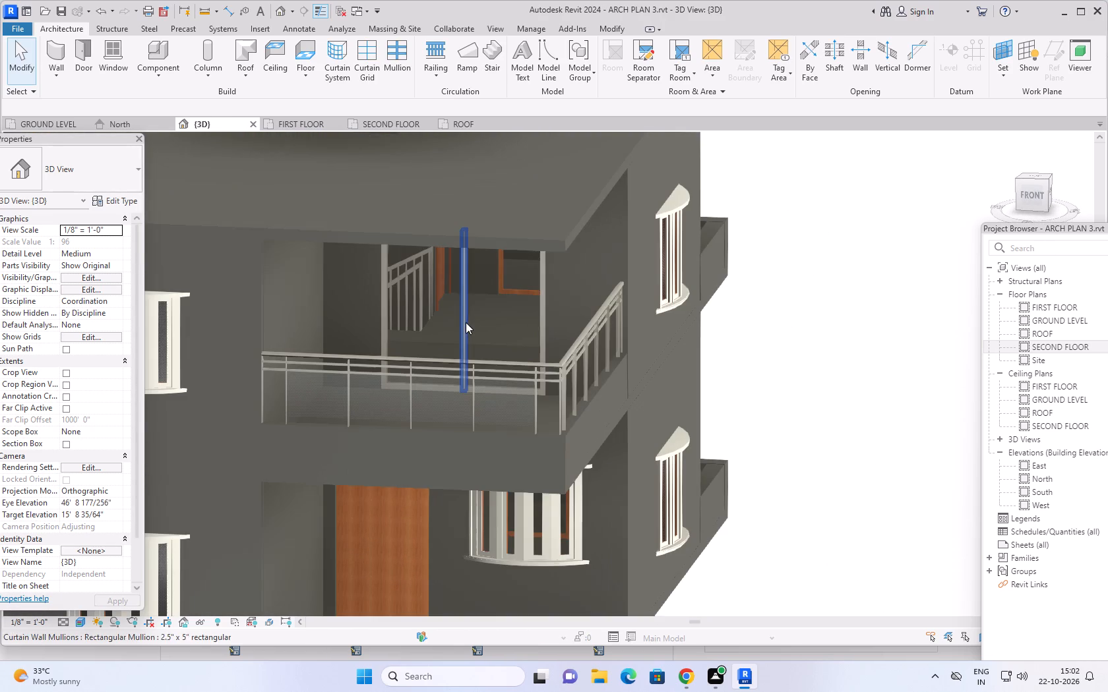
{"action": "left_click", "coordinate": [528, 309]}
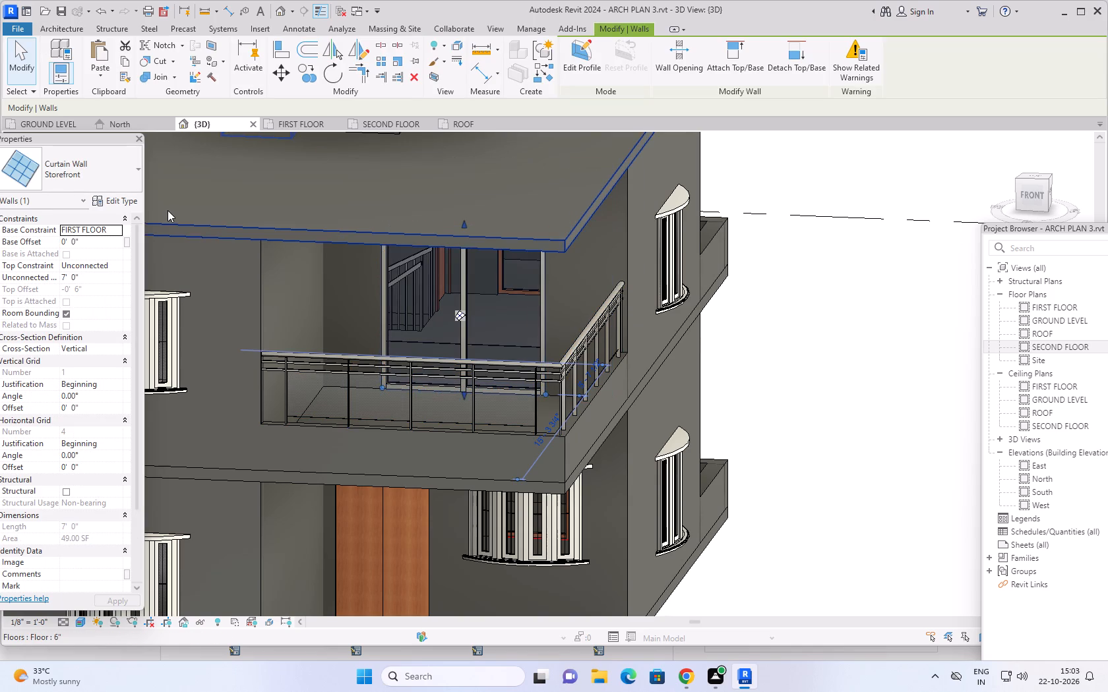
{"action": "left_click", "coordinate": [121, 198]}
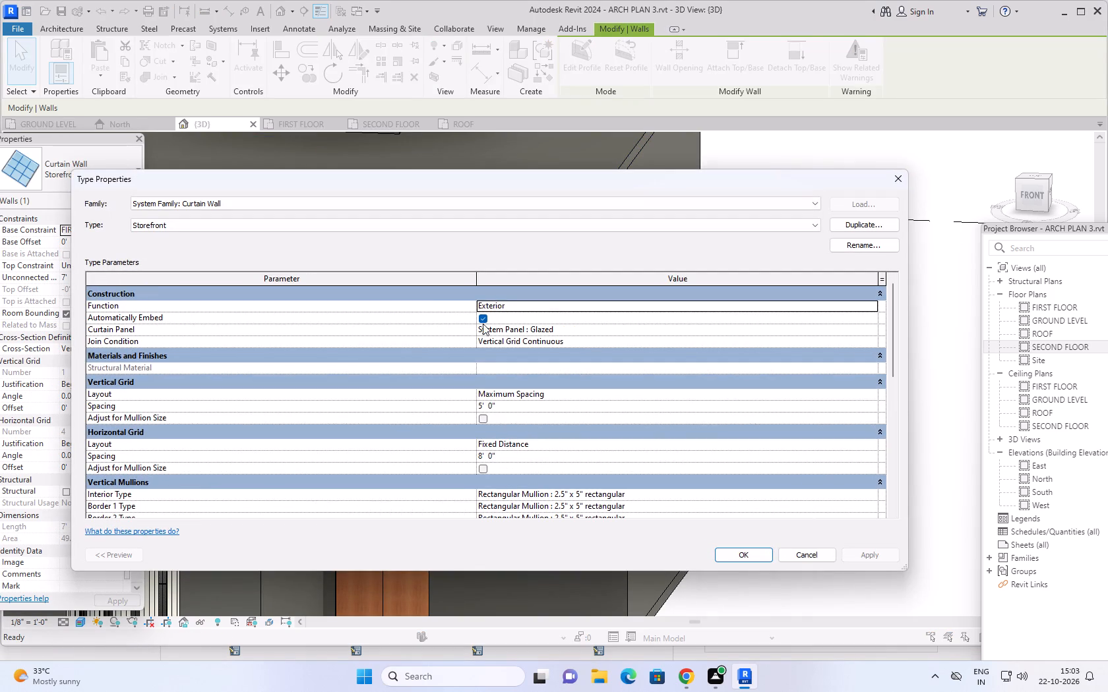
{"action": "left_click", "coordinate": [739, 554]}
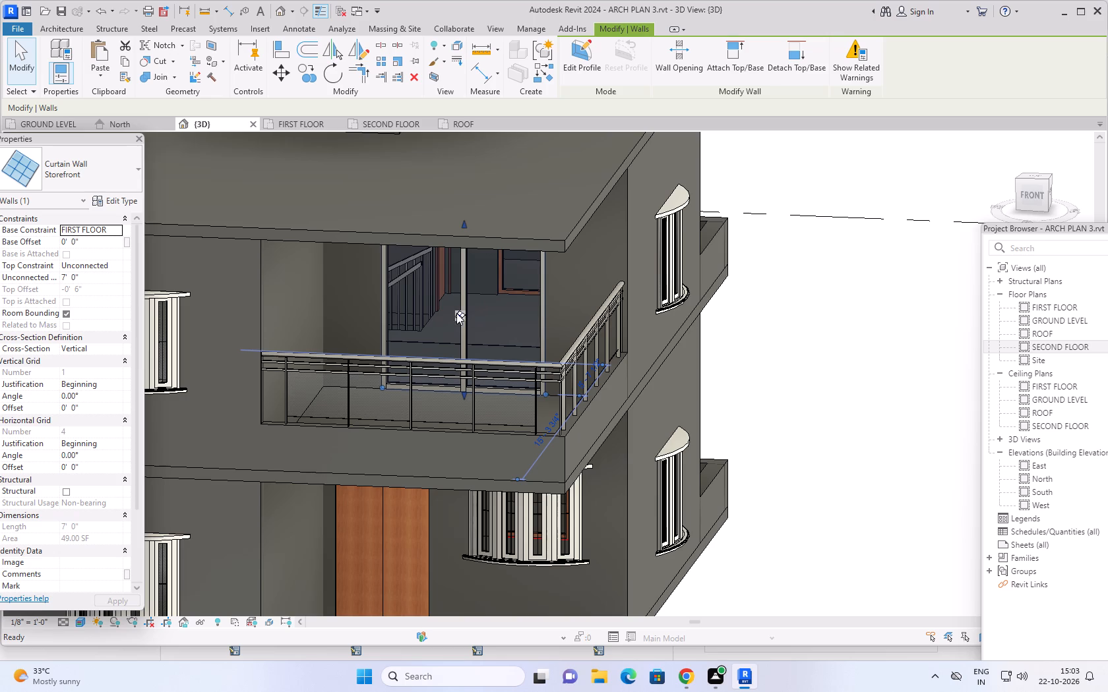
{"action": "left_click", "coordinate": [457, 314]}
{"action": "left_click", "coordinate": [460, 318]}
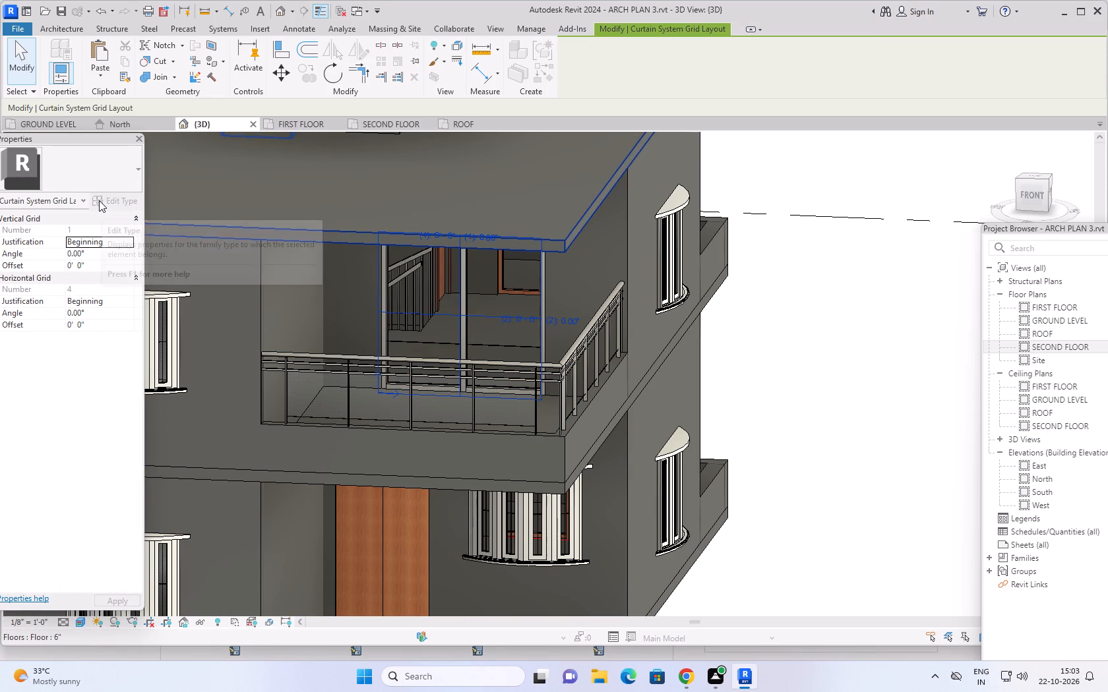
{"action": "left_click", "coordinate": [425, 270]}
Enable Adjust for Mullion Size for both the vertical and horizontal grids in the Storefront curtain wall type.
{"action": "left_click", "coordinate": [491, 284]}
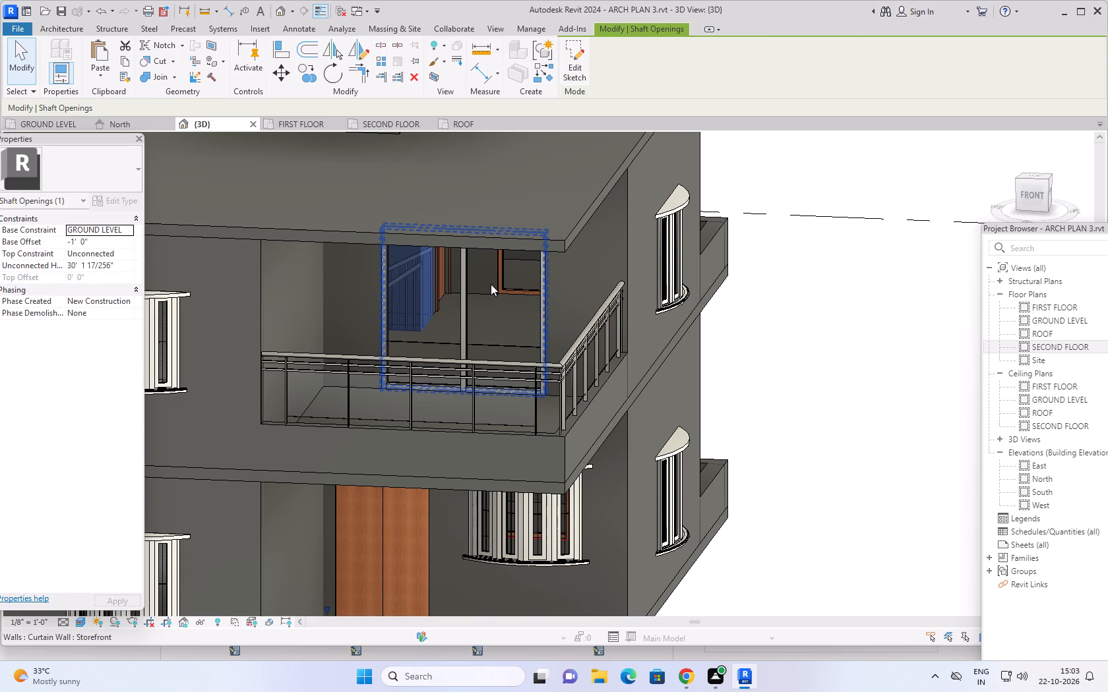
{"action": "left_click", "coordinate": [121, 194]}
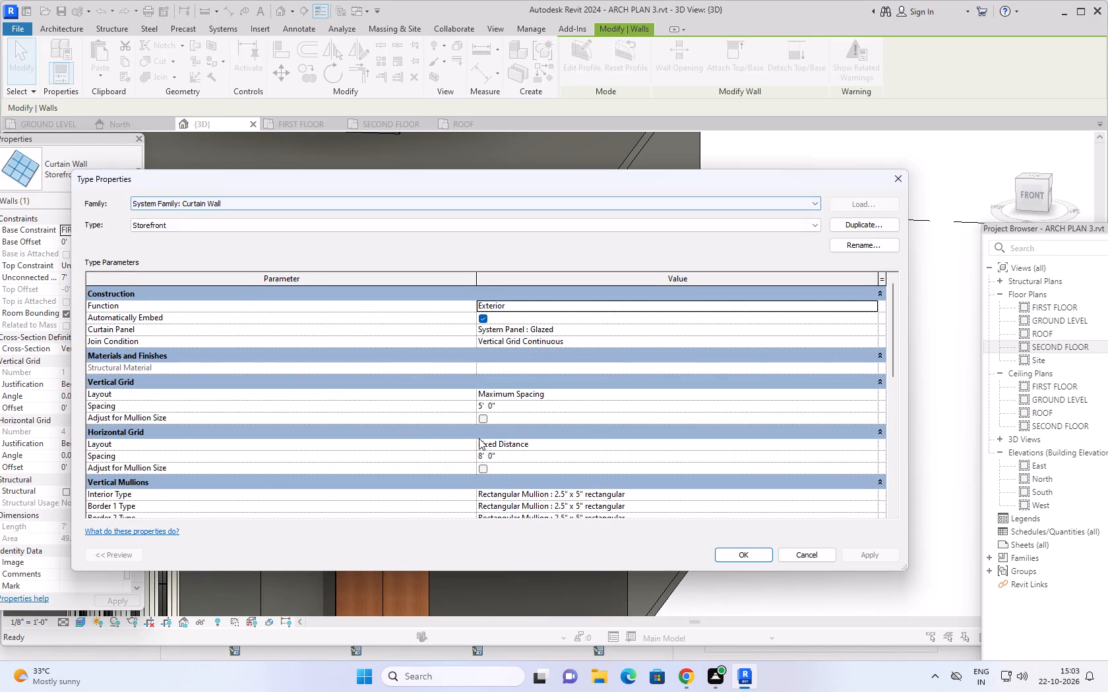
{"action": "scroll", "coordinate": [498, 377], "scroll_direction": "down", "scroll_amount": 1}
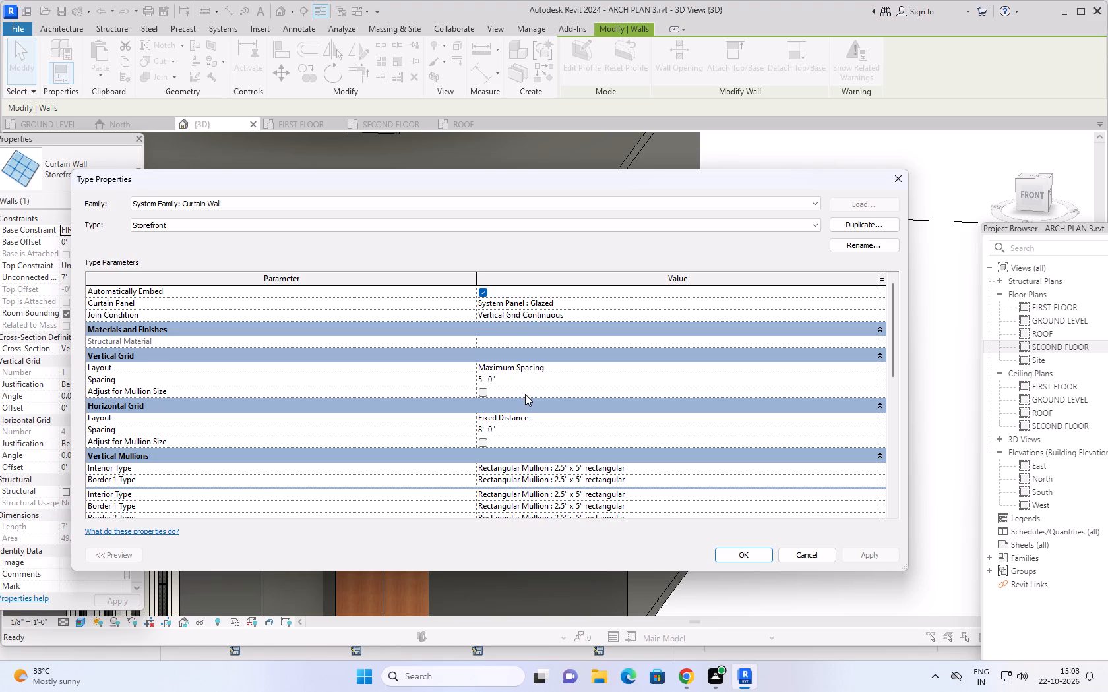
{"action": "scroll", "coordinate": [524, 394], "scroll_direction": "up", "scroll_amount": 2}
{"action": "scroll", "coordinate": [524, 394], "scroll_direction": "down", "scroll_amount": 3}
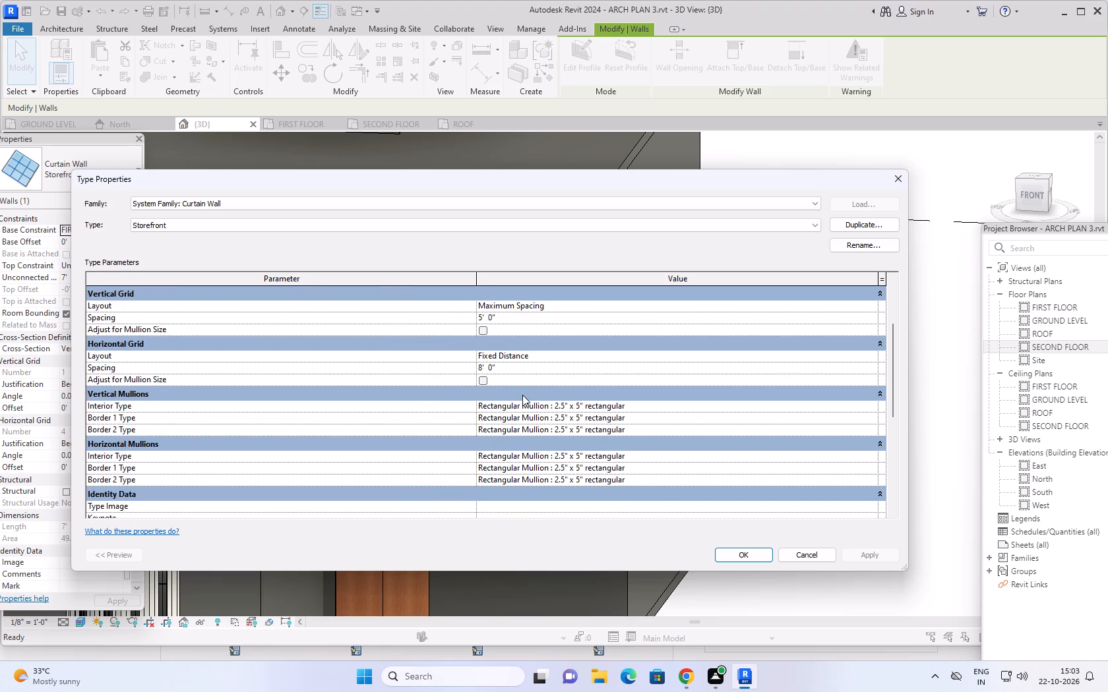
{"action": "scroll", "coordinate": [522, 395], "scroll_direction": "down", "scroll_amount": 1}
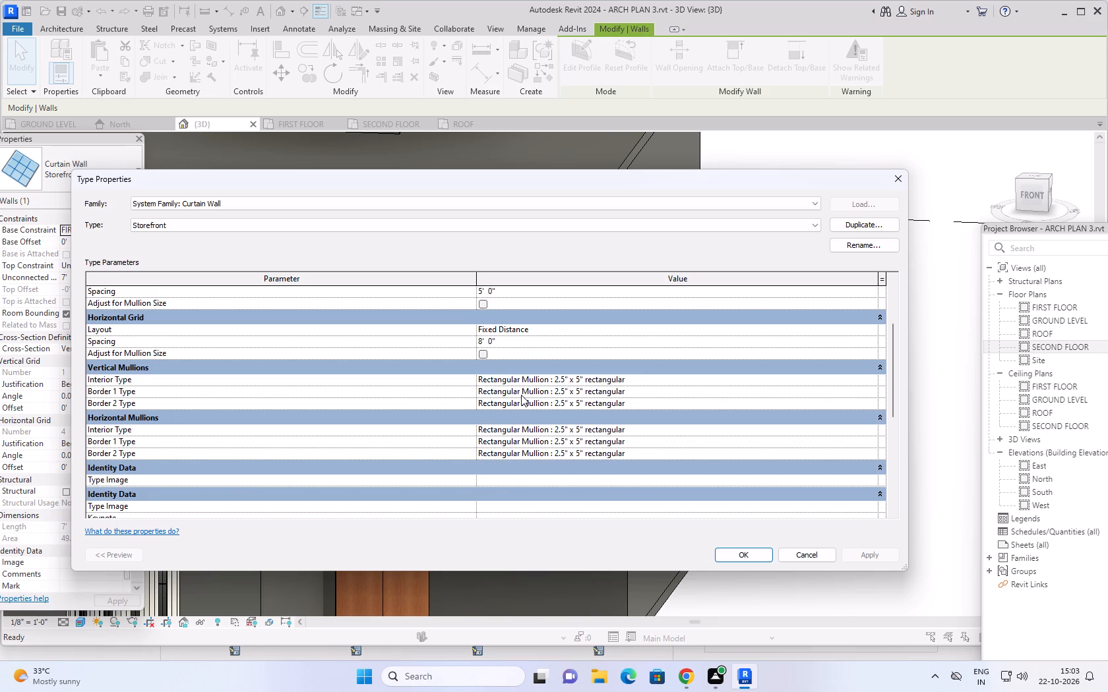
{"action": "scroll", "coordinate": [563, 390], "scroll_direction": "down", "scroll_amount": 2}
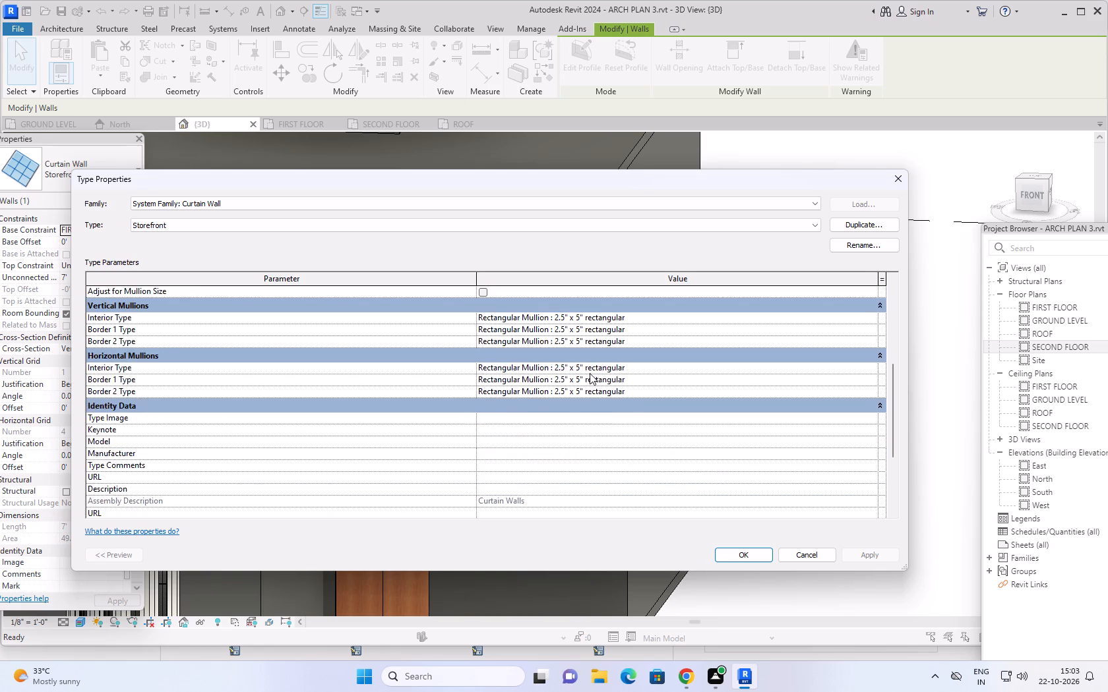
{"action": "scroll", "coordinate": [600, 365], "scroll_direction": "down", "scroll_amount": 3}
{"action": "scroll", "coordinate": [614, 426], "scroll_direction": "down", "scroll_amount": 5}
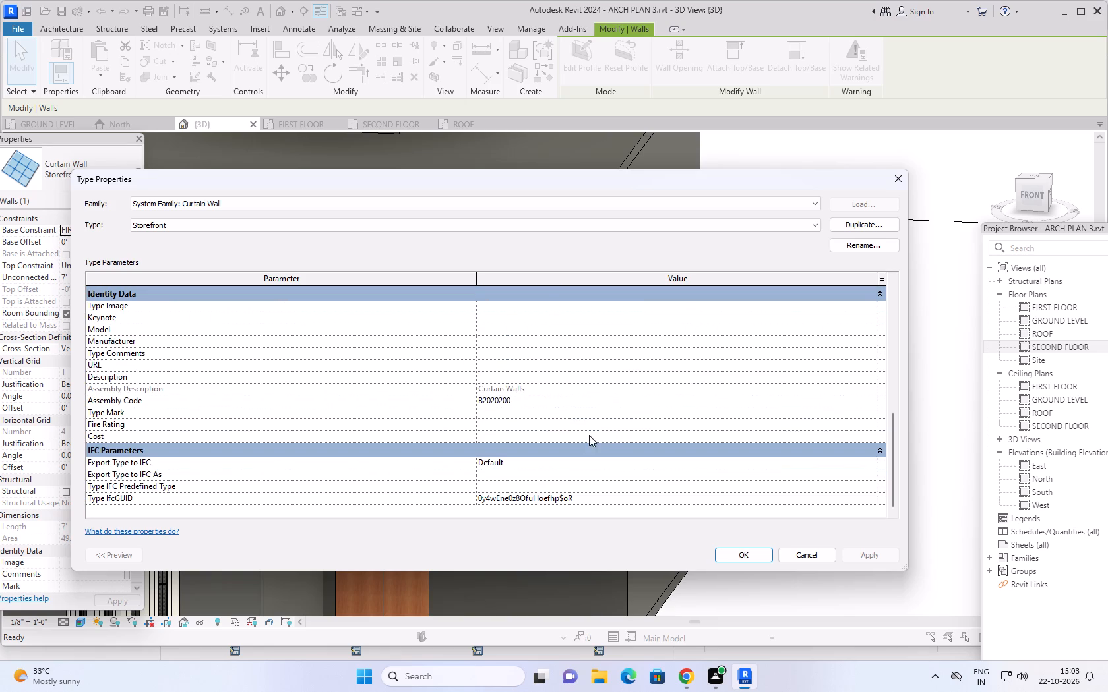
{"action": "scroll", "coordinate": [589, 435], "scroll_direction": "up", "scroll_amount": 6}
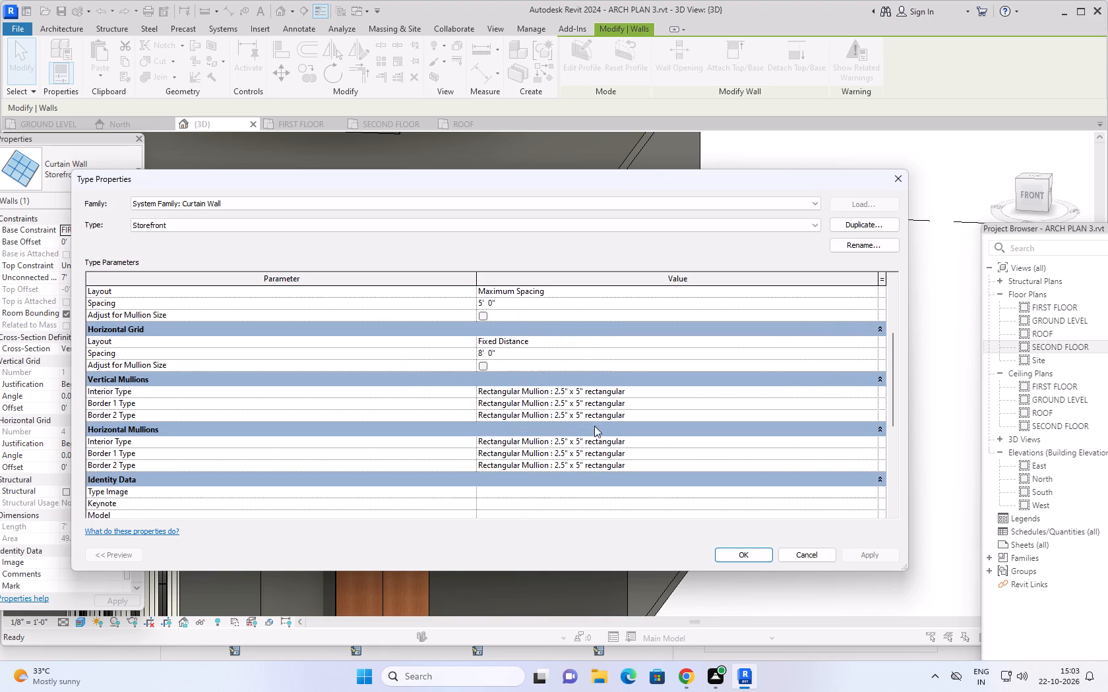
{"action": "scroll", "coordinate": [594, 426], "scroll_direction": "up", "scroll_amount": 14}
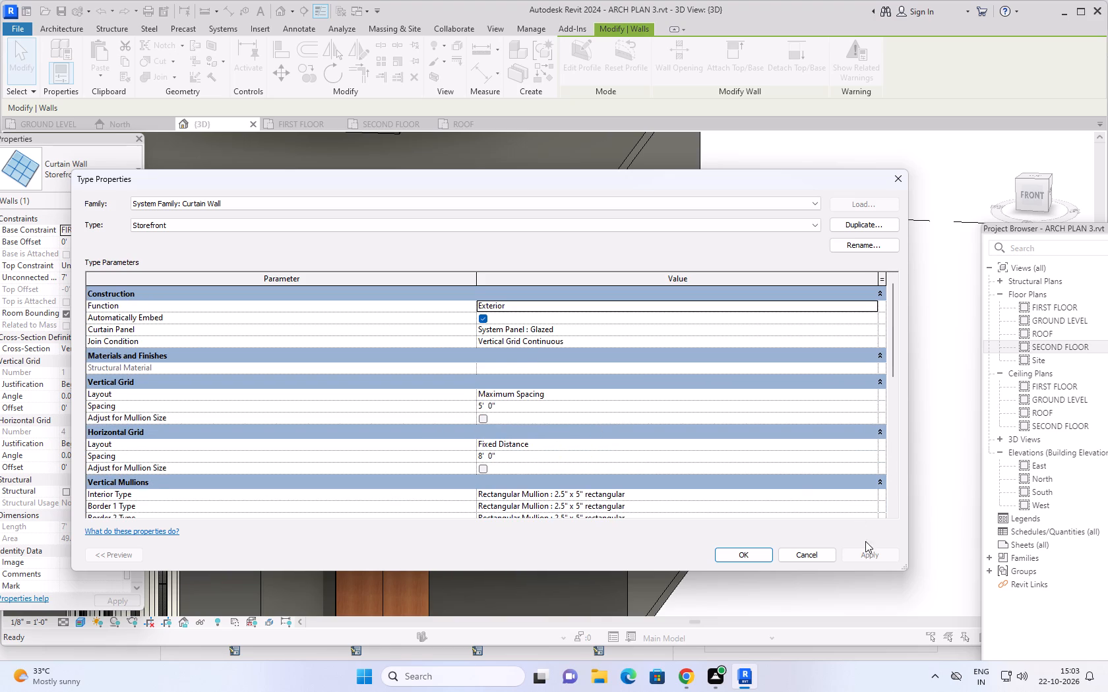
{"action": "left_click", "coordinate": [484, 417]}
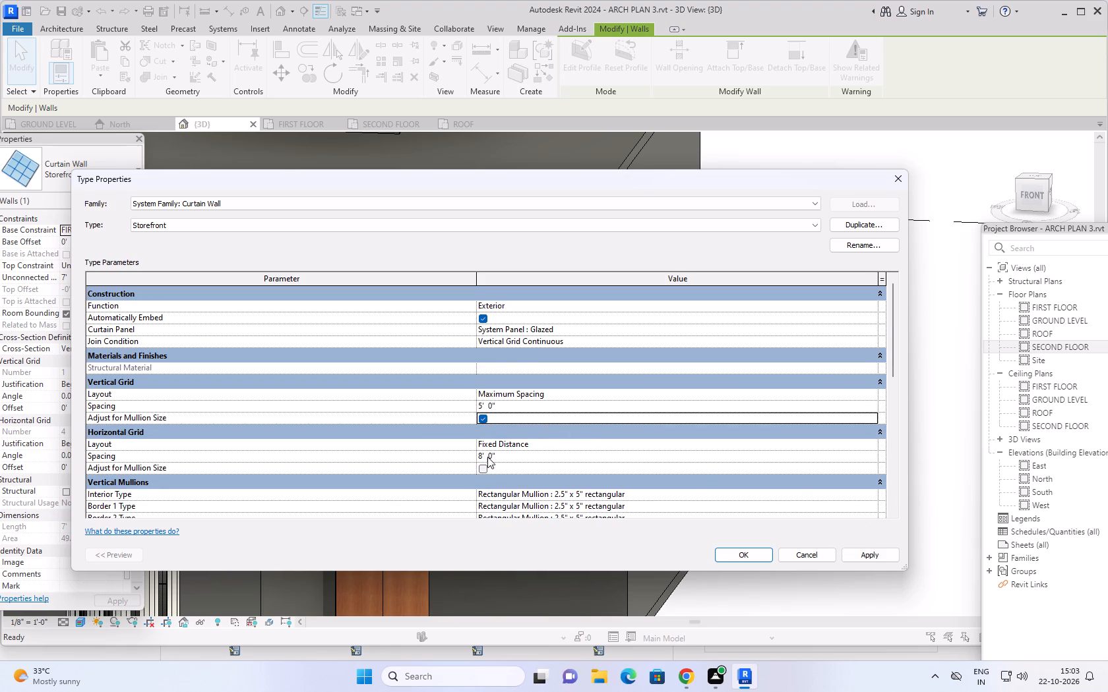
{"action": "left_click", "coordinate": [481, 470]}
{"action": "scroll", "coordinate": [557, 402], "scroll_direction": "down", "scroll_amount": 10}
{"action": "scroll", "coordinate": [748, 507], "scroll_direction": "down", "scroll_amount": 3}
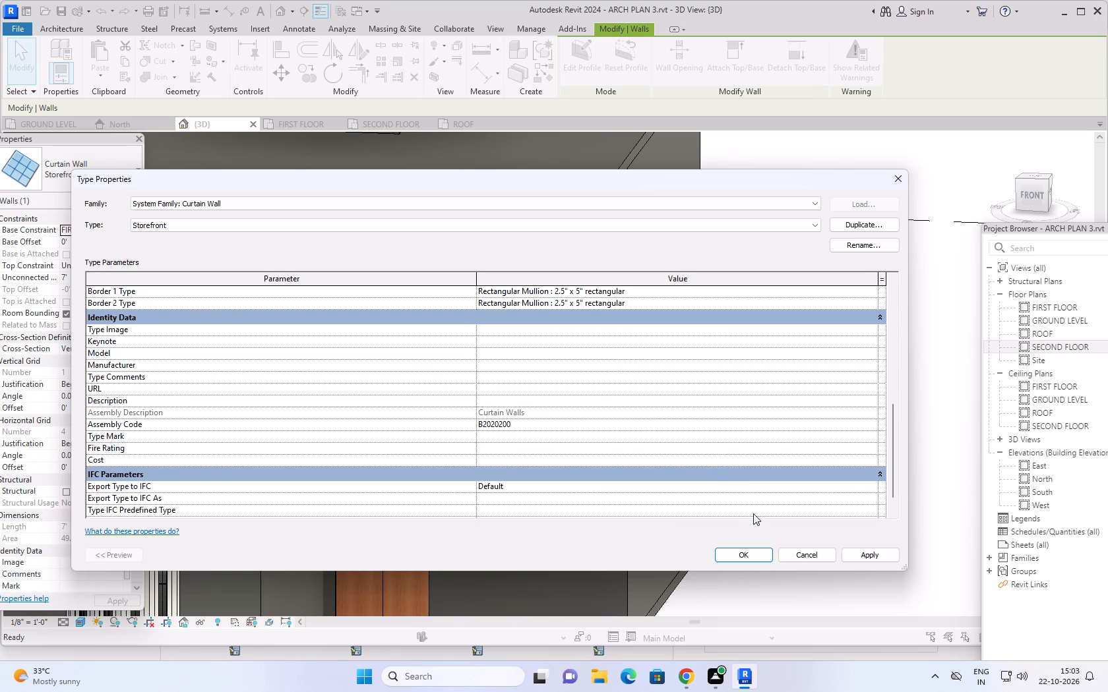
{"action": "scroll", "coordinate": [753, 513], "scroll_direction": "down", "scroll_amount": 4}
{"action": "left_click", "coordinate": [871, 551]}
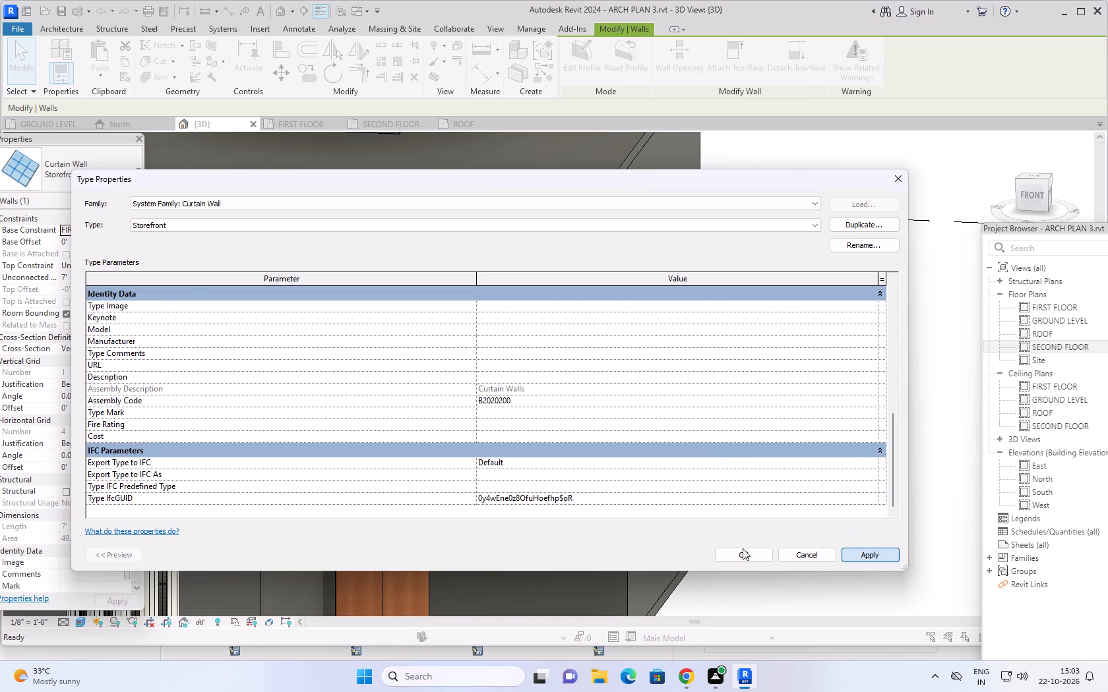
{"action": "left_click", "coordinate": [743, 548]}
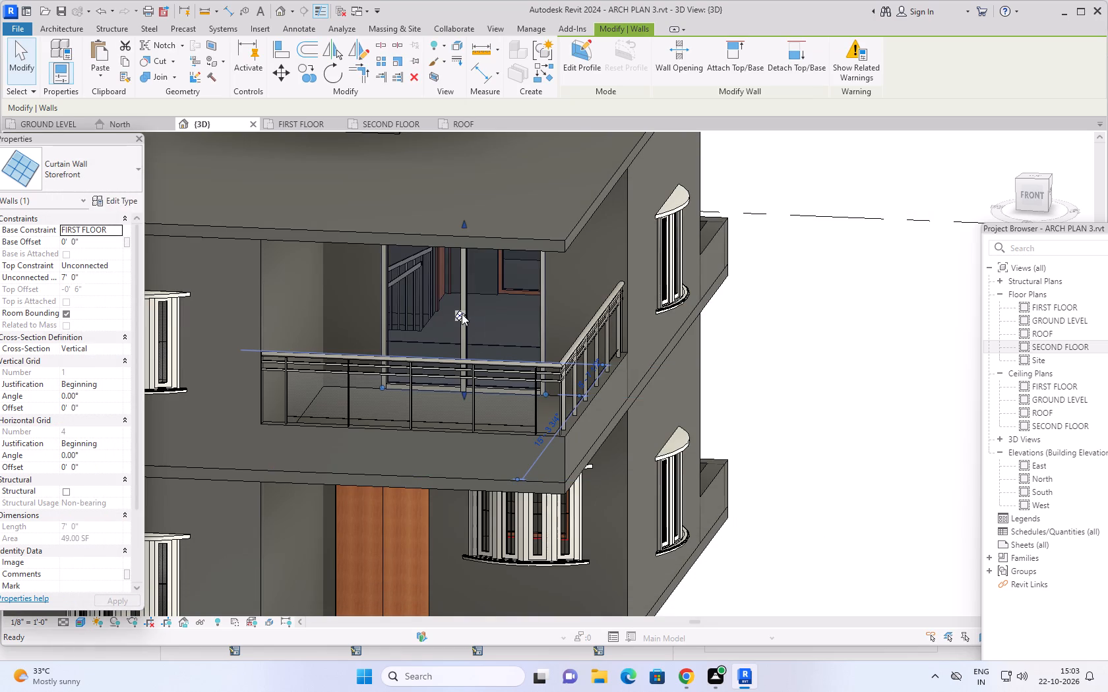
Check the curtain grid layout properties of the Storefront wall at the first-floor front balcony.
{"action": "left_click", "coordinate": [462, 314]}
{"action": "left_click", "coordinate": [460, 314]}
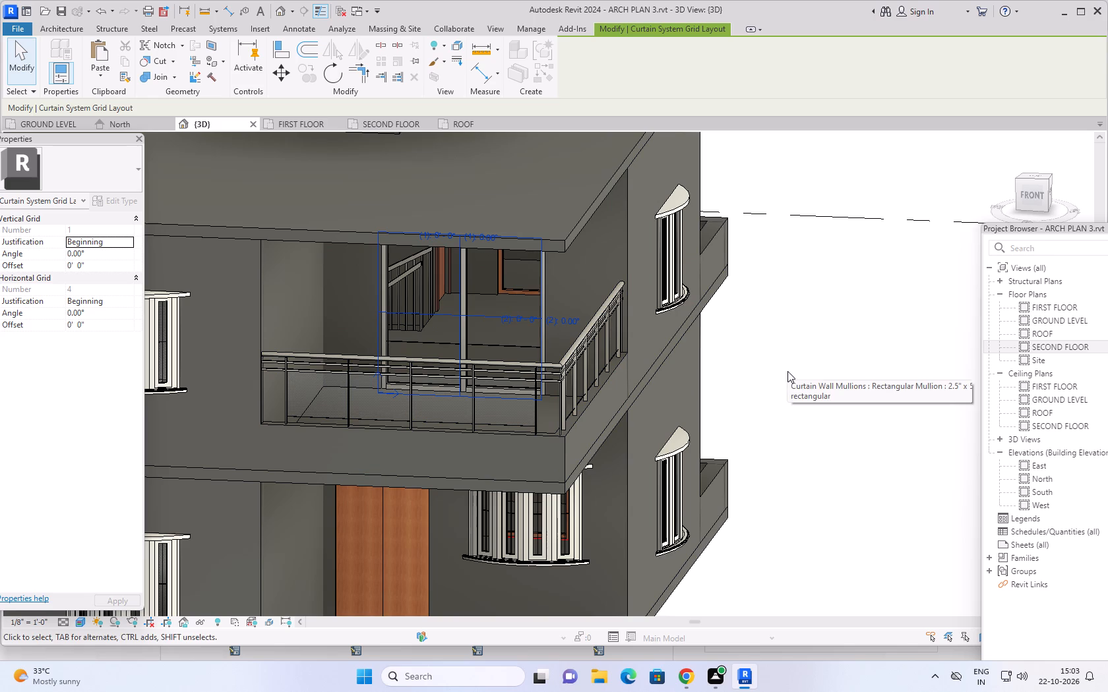
{"action": "key", "text": "Escape"}
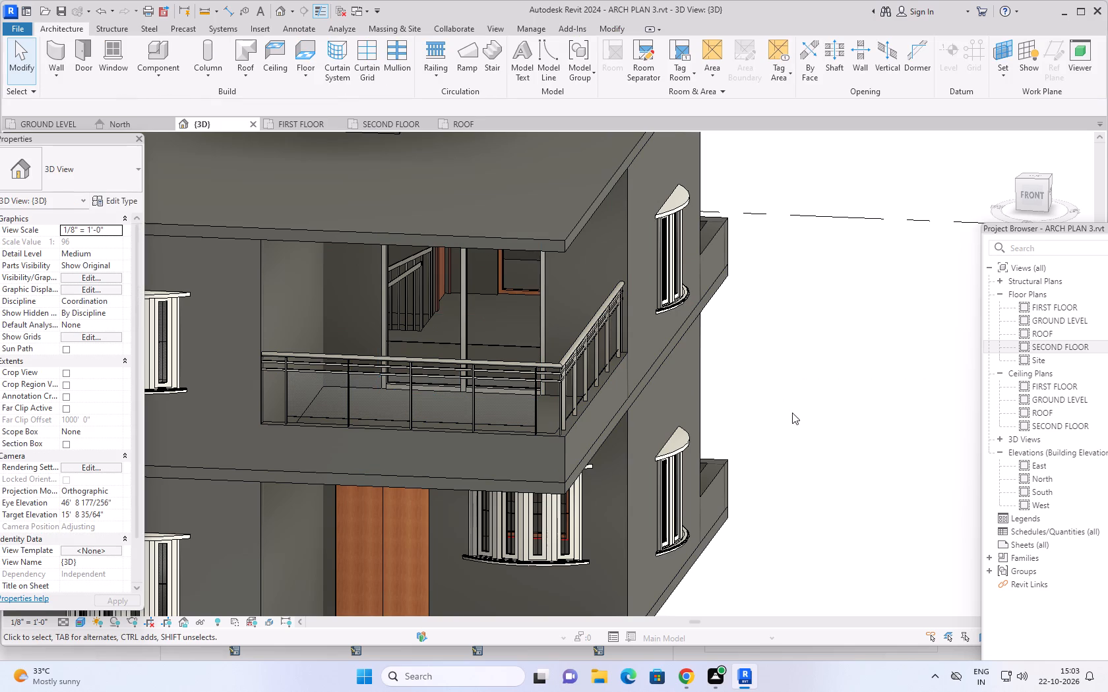
Inspect the balcony storefront and the whole house exterior in 3D from the front, side and back.
{"action": "middle_click_drag", "start_coordinate": [802, 462], "coordinate": [733, 416], "text": "shift"}
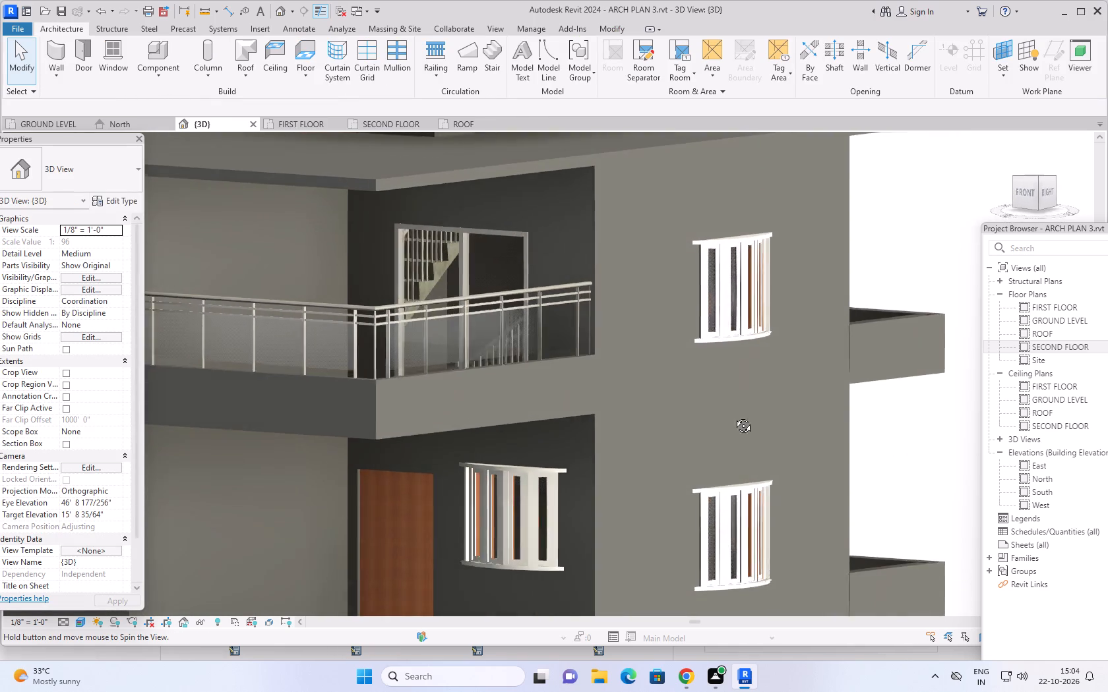
{"action": "middle_click_drag", "start_coordinate": [733, 416], "coordinate": [814, 411], "text": "shift"}
{"action": "scroll", "coordinate": [824, 433], "scroll_direction": "down", "scroll_amount": 2}
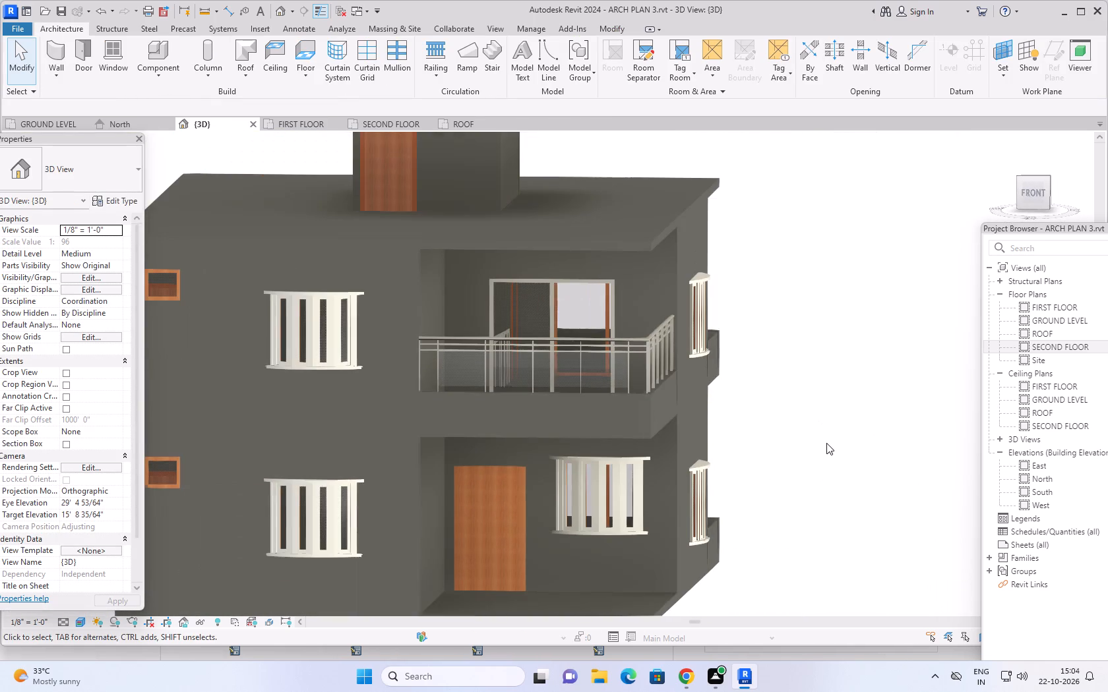
{"action": "scroll", "coordinate": [828, 448], "scroll_direction": "down", "scroll_amount": 3}
{"action": "middle_click_drag", "start_coordinate": [832, 505], "coordinate": [769, 478]}
{"action": "middle_click_drag", "start_coordinate": [789, 493], "coordinate": [762, 524], "text": "shift"}
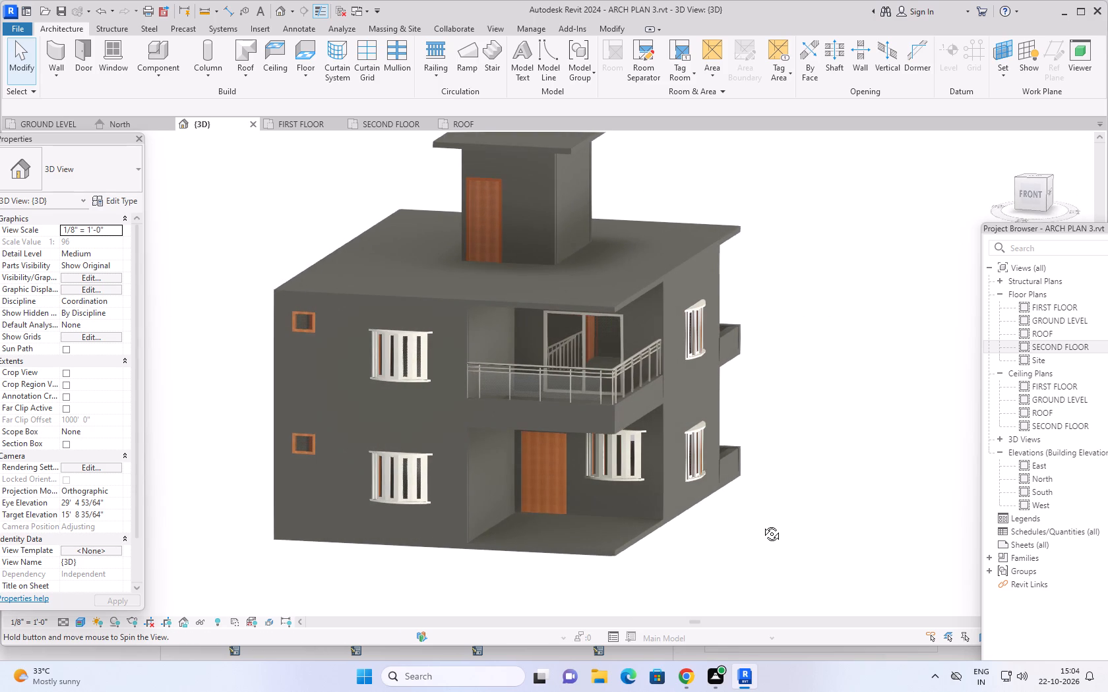
{"action": "middle_click_drag", "start_coordinate": [762, 524], "coordinate": [437, 467], "text": "shift"}
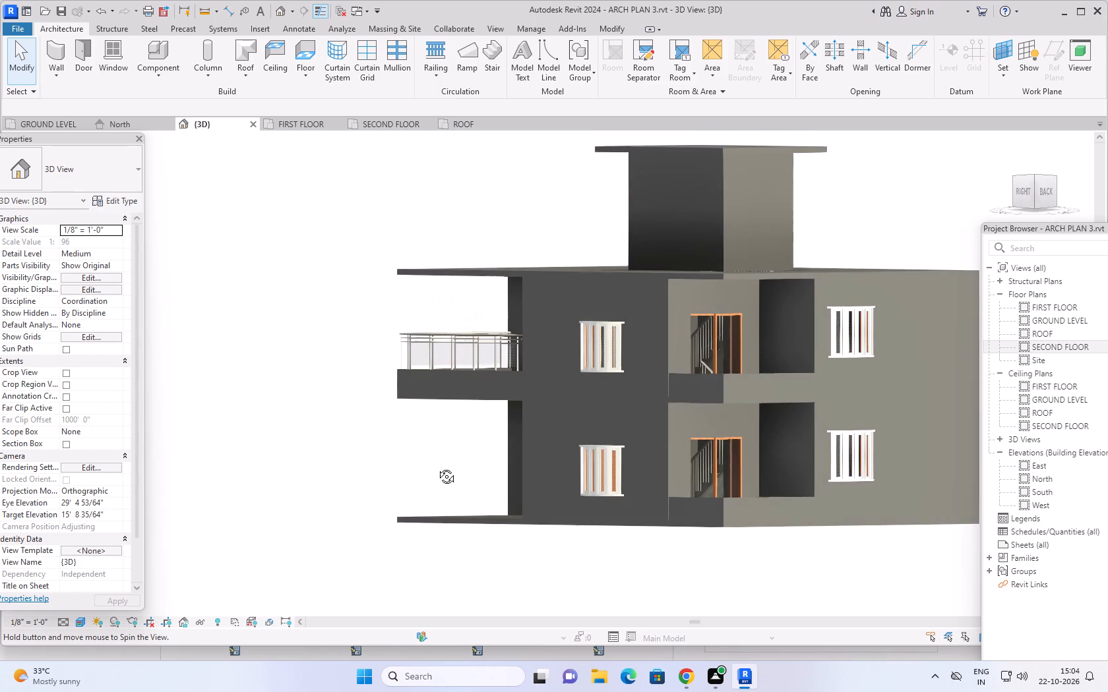
{"action": "middle_click_drag", "start_coordinate": [437, 467], "coordinate": [586, 631], "text": "shift"}
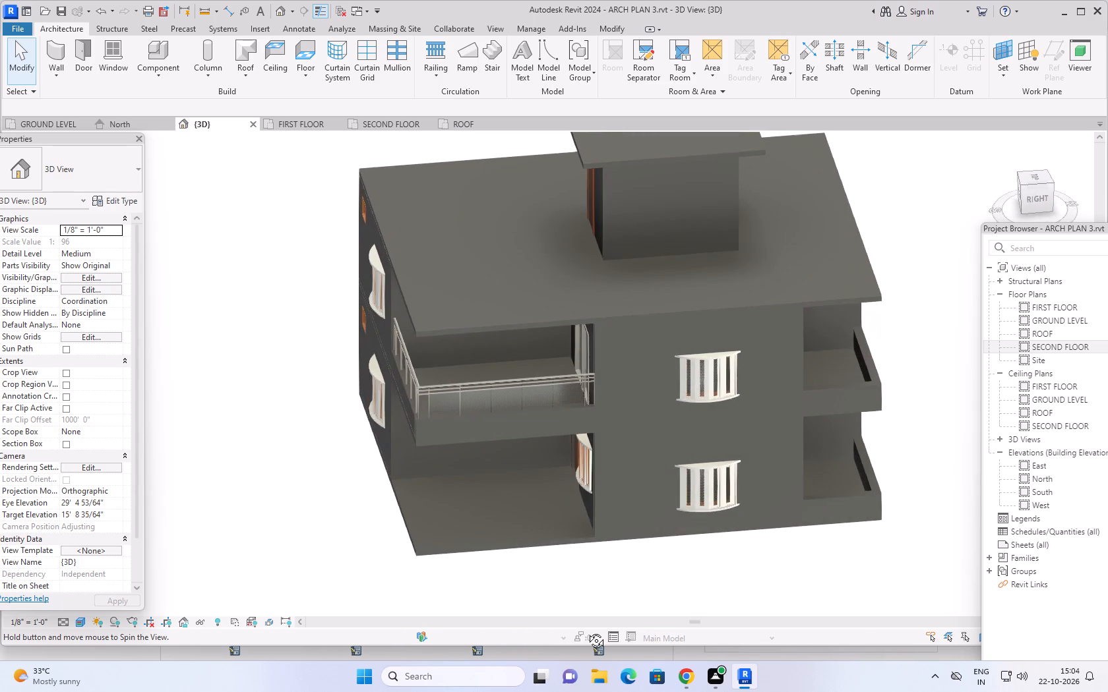
{"action": "middle_click_drag", "start_coordinate": [586, 631], "coordinate": [791, 577], "text": "shift"}
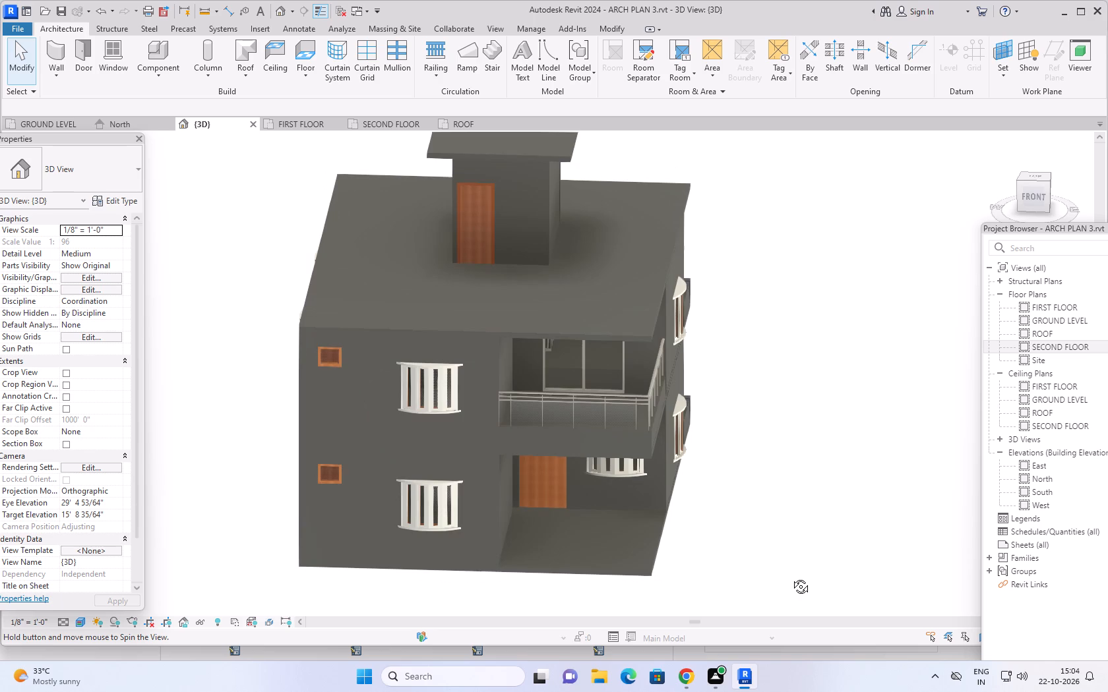
{"action": "middle_click_drag", "start_coordinate": [791, 577], "coordinate": [772, 554], "text": "shift"}
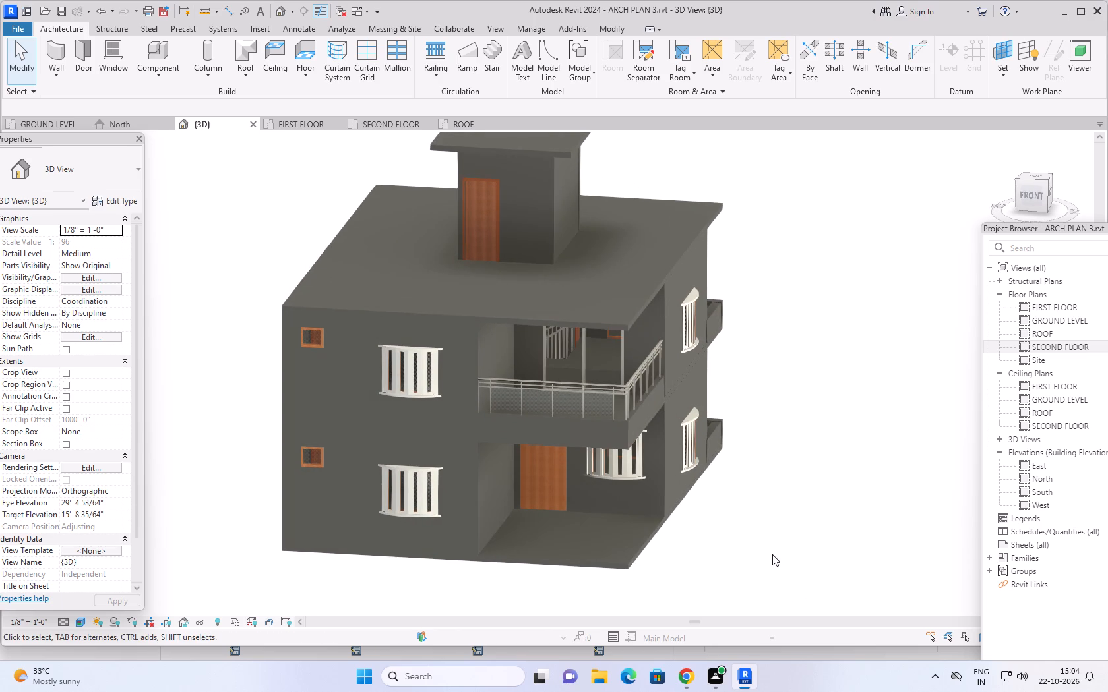
{"action": "middle_click_drag", "start_coordinate": [772, 554], "coordinate": [666, 605]}
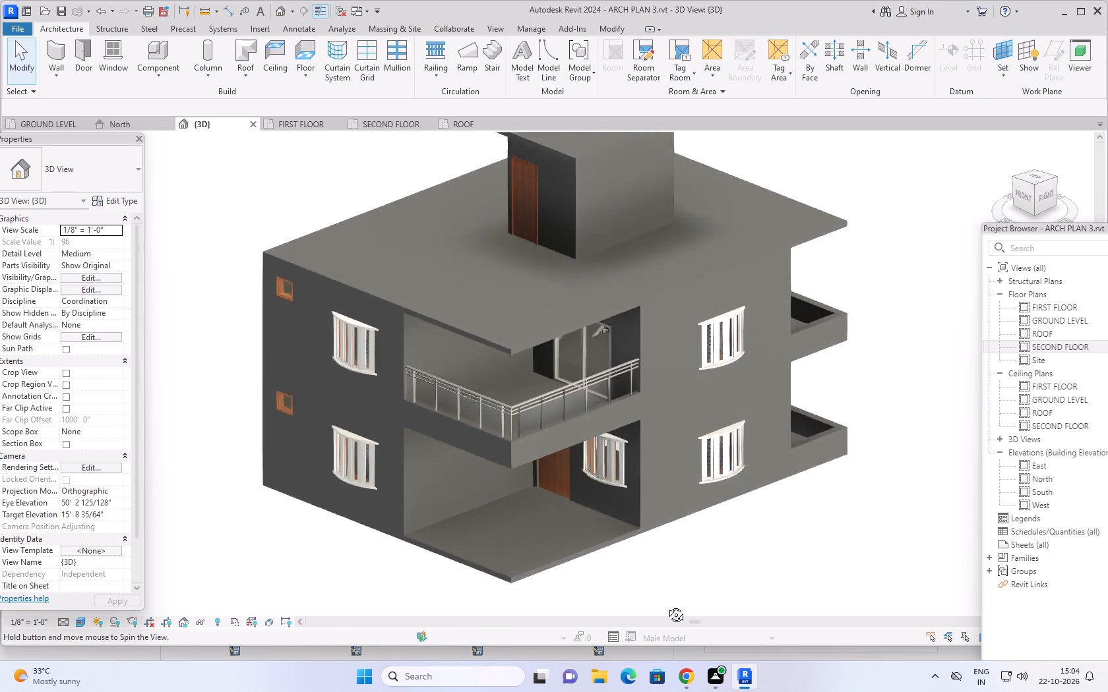
{"action": "middle_click_drag", "start_coordinate": [666, 605], "coordinate": [353, 530]}
{"action": "middle_click_drag", "start_coordinate": [335, 516], "coordinate": [327, 502], "text": "shift"}
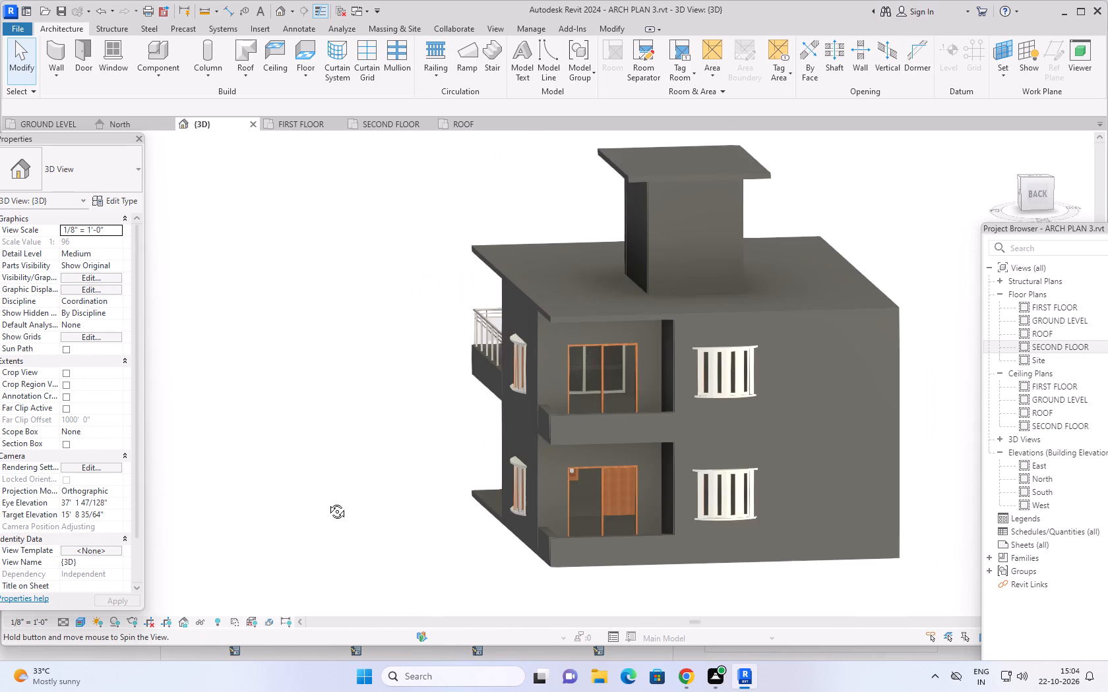
{"action": "middle_click_drag", "start_coordinate": [327, 502], "coordinate": [615, 581], "text": "shift"}
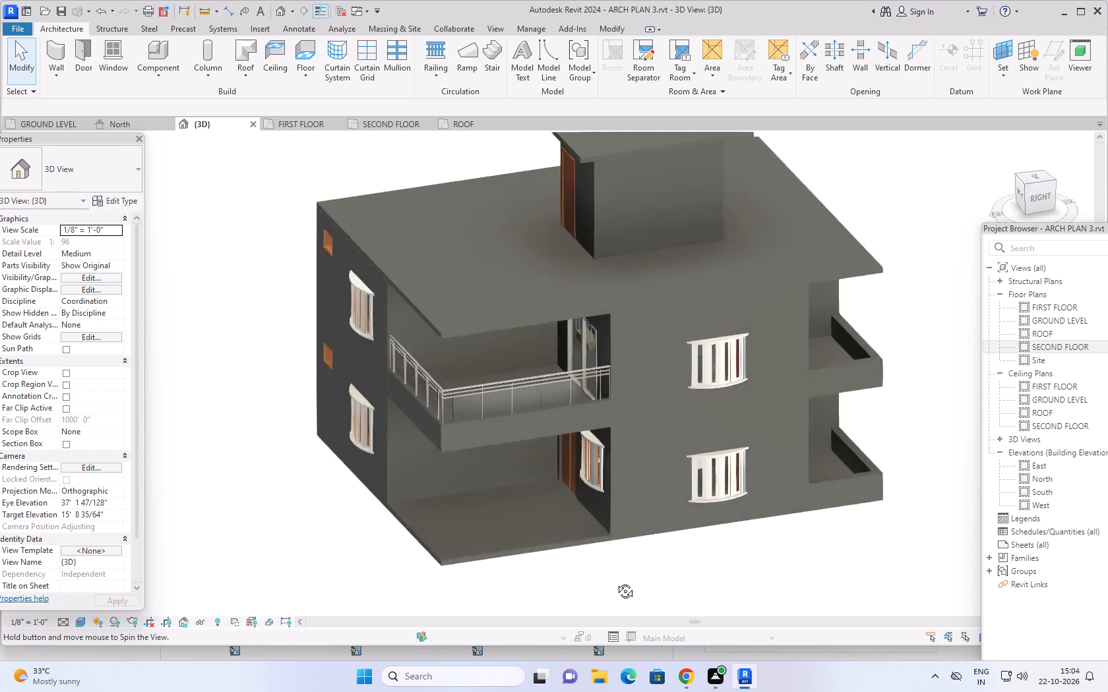
{"action": "middle_click_drag", "start_coordinate": [615, 581], "coordinate": [723, 531], "text": "shift"}
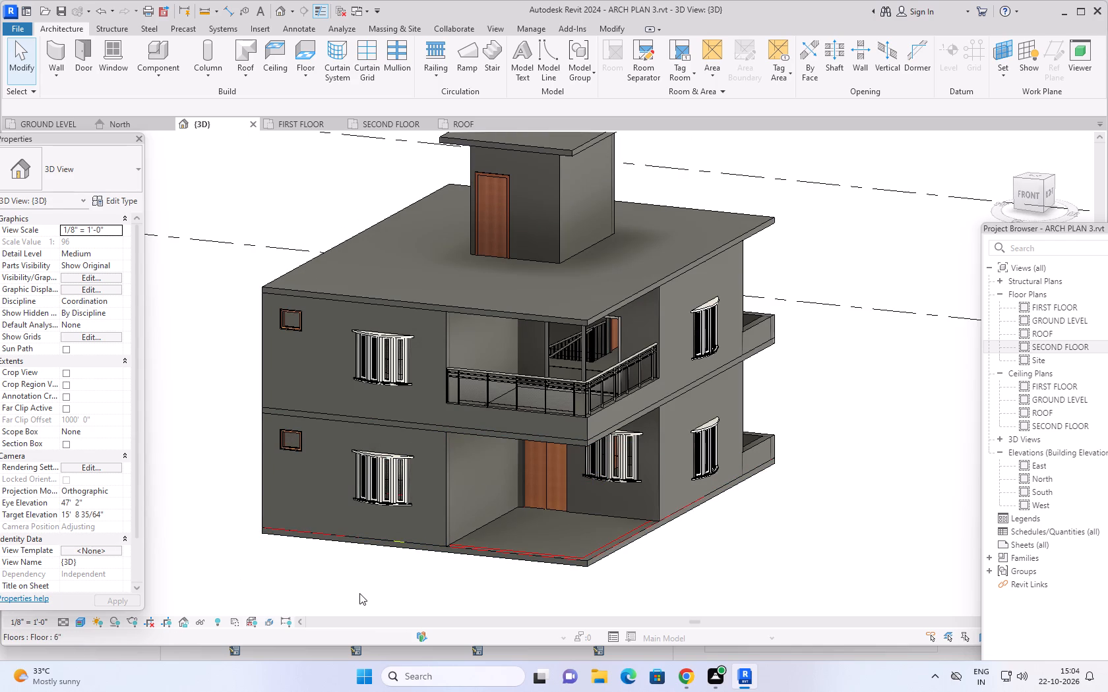
{"action": "middle_click_drag", "start_coordinate": [359, 593], "coordinate": [429, 582], "text": "shift"}
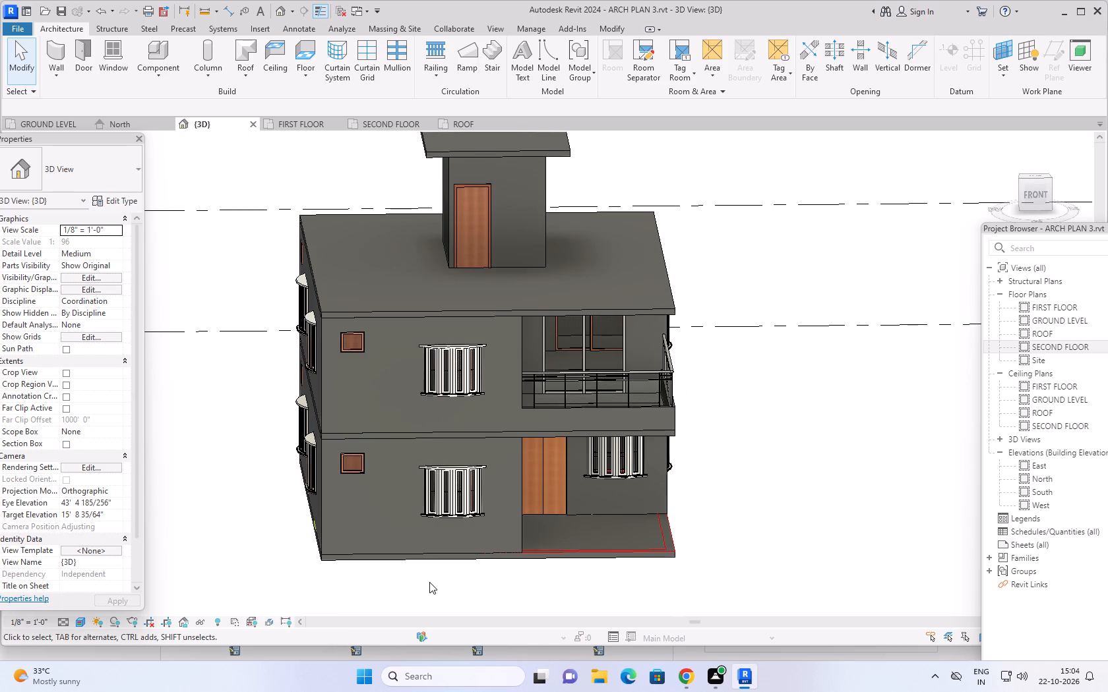
{"action": "scroll", "coordinate": [809, 533], "scroll_direction": "down", "scroll_amount": 1}
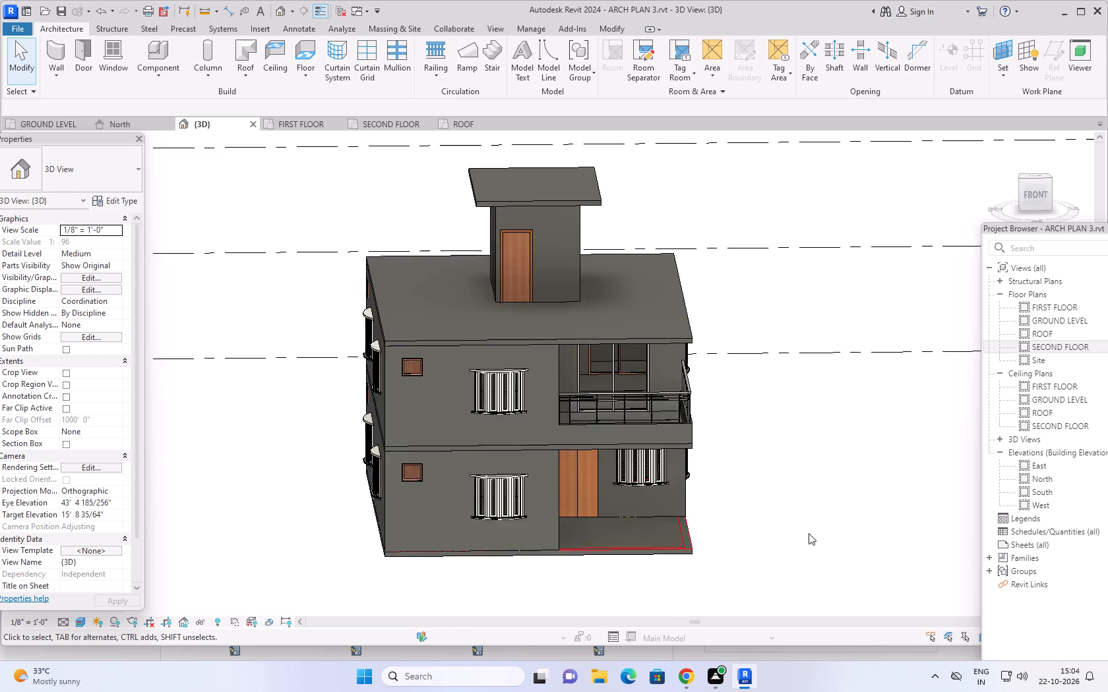
{"action": "middle_click_drag", "start_coordinate": [805, 533], "coordinate": [737, 531], "text": "shift"}
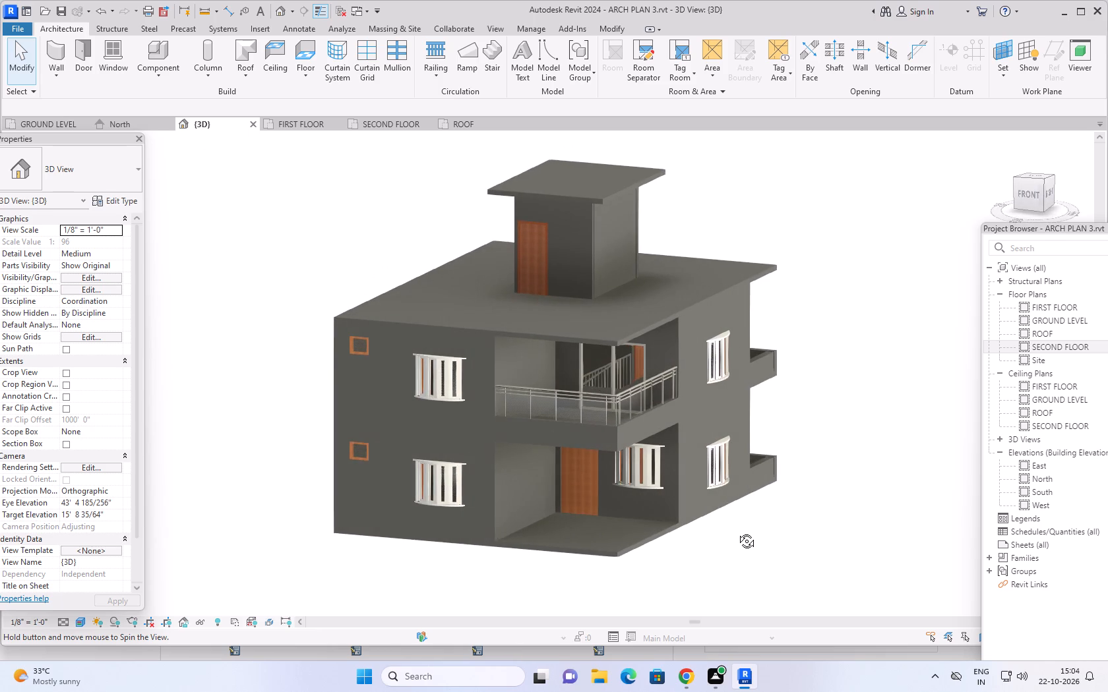
Examine the front facade in 3D from both front corners, including the balcony storefront, railing, entrance and windows.
{"action": "middle_click_drag", "start_coordinate": [737, 531], "coordinate": [807, 517], "text": "shift"}
{"action": "scroll", "coordinate": [506, 583], "scroll_direction": "up", "scroll_amount": 2}
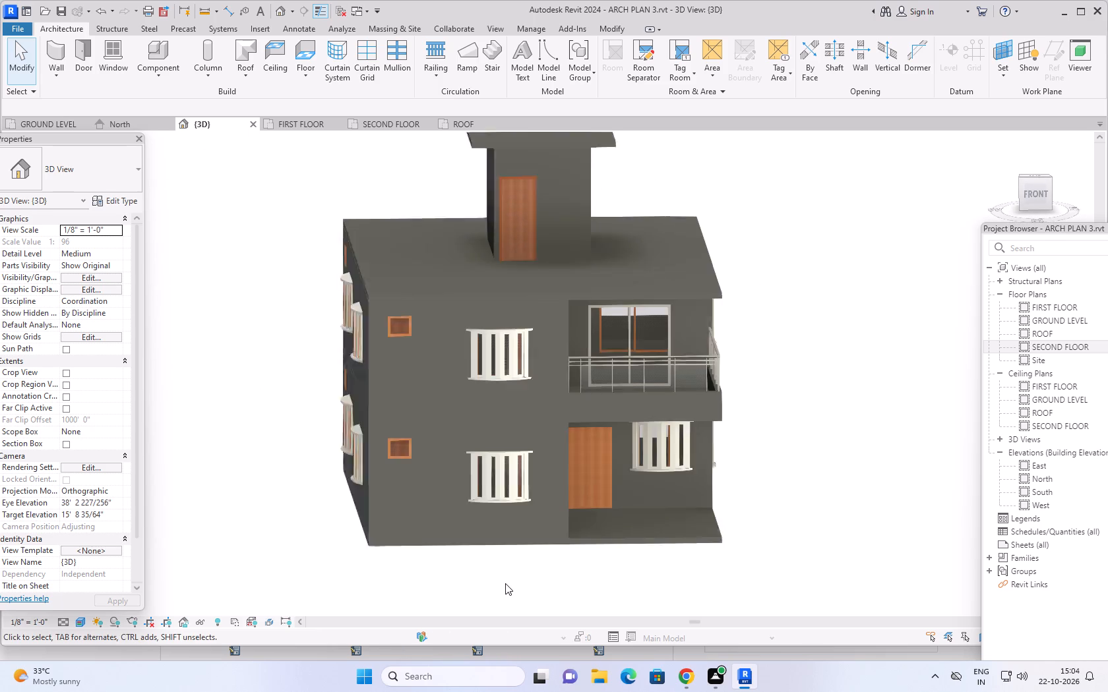
{"action": "middle_click_drag", "start_coordinate": [478, 576], "coordinate": [453, 560], "text": "shift"}
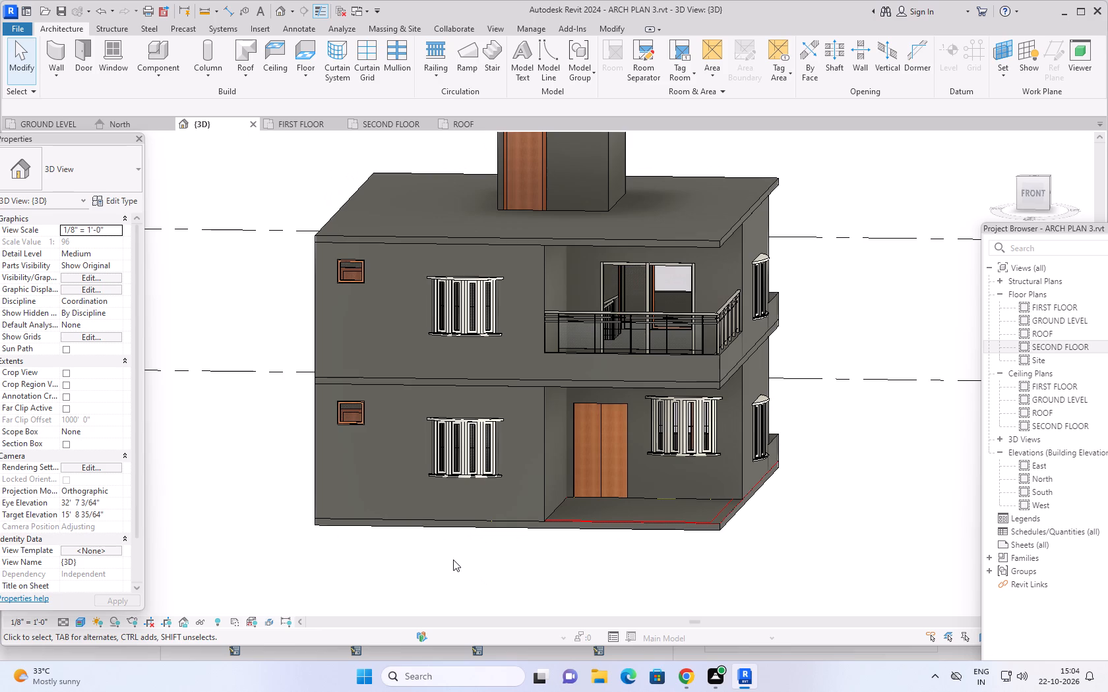
{"action": "scroll", "coordinate": [453, 570], "scroll_direction": "up", "scroll_amount": 1}
{"action": "middle_click_drag", "start_coordinate": [462, 563], "coordinate": [479, 567]}
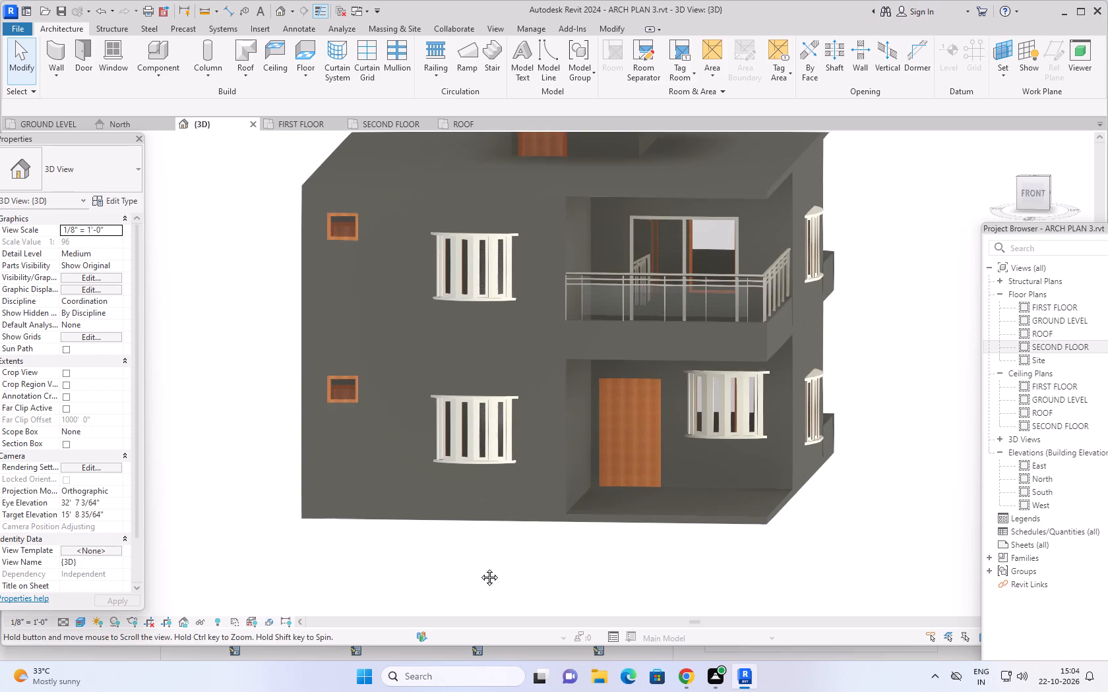
{"action": "middle_click_drag", "start_coordinate": [479, 567], "coordinate": [507, 580]}
{"action": "middle_click_drag", "start_coordinate": [507, 580], "coordinate": [539, 556], "text": "shift"}
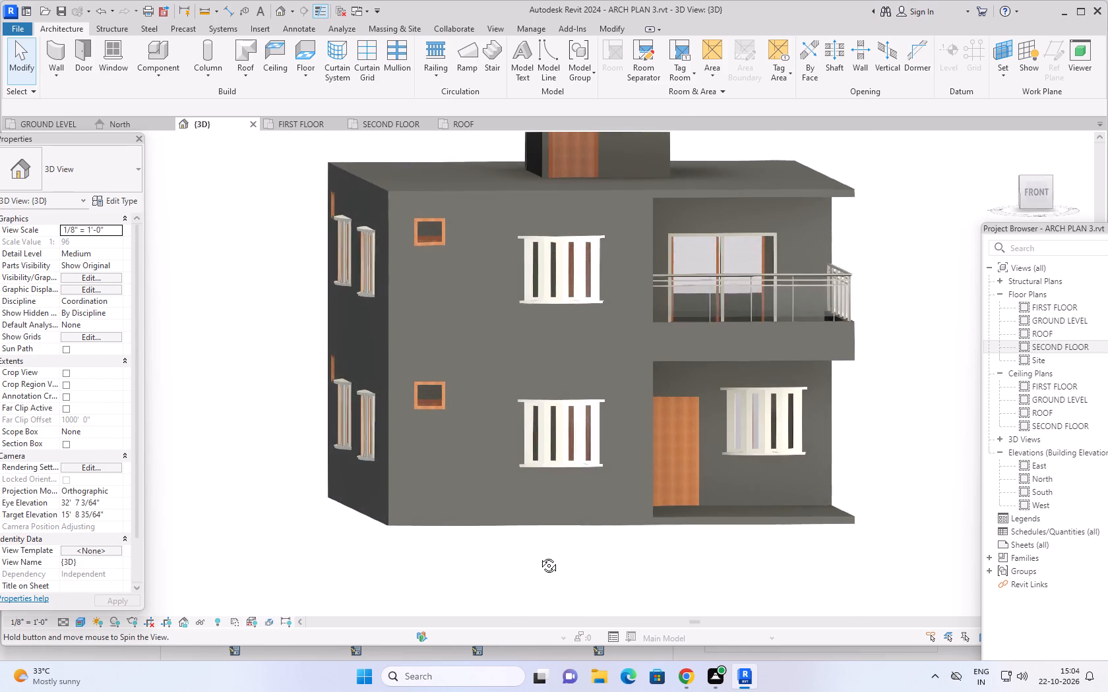
{"action": "middle_click_drag", "start_coordinate": [539, 556], "coordinate": [489, 569], "text": "shift"}
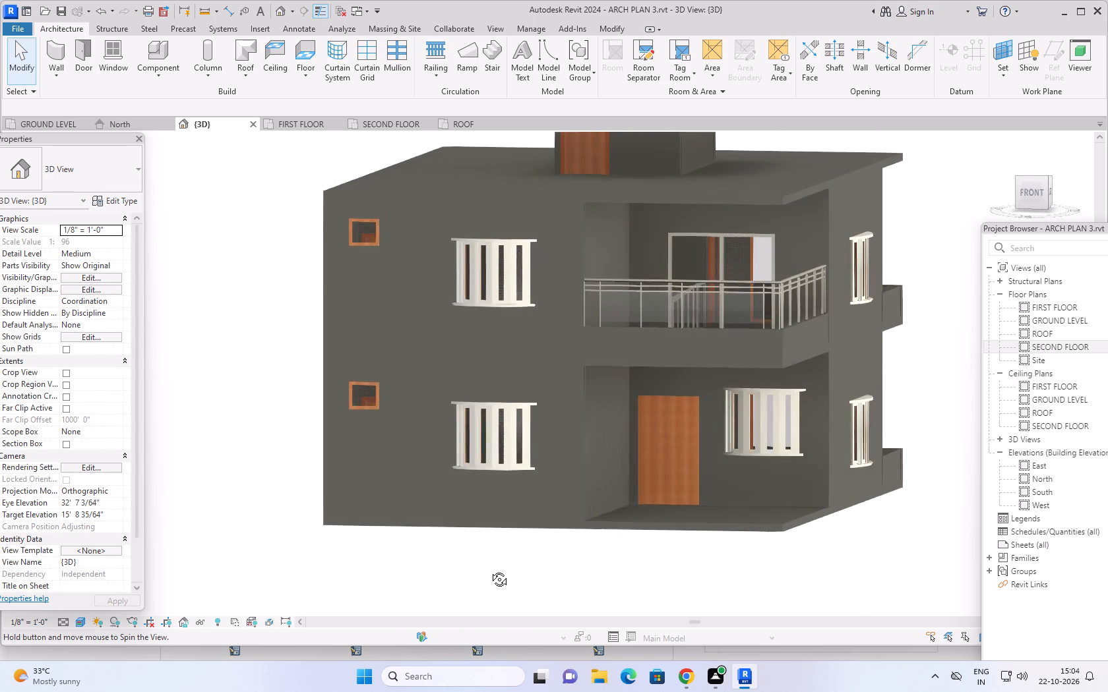
{"action": "middle_click_drag", "start_coordinate": [489, 569], "coordinate": [458, 611], "text": "shift"}
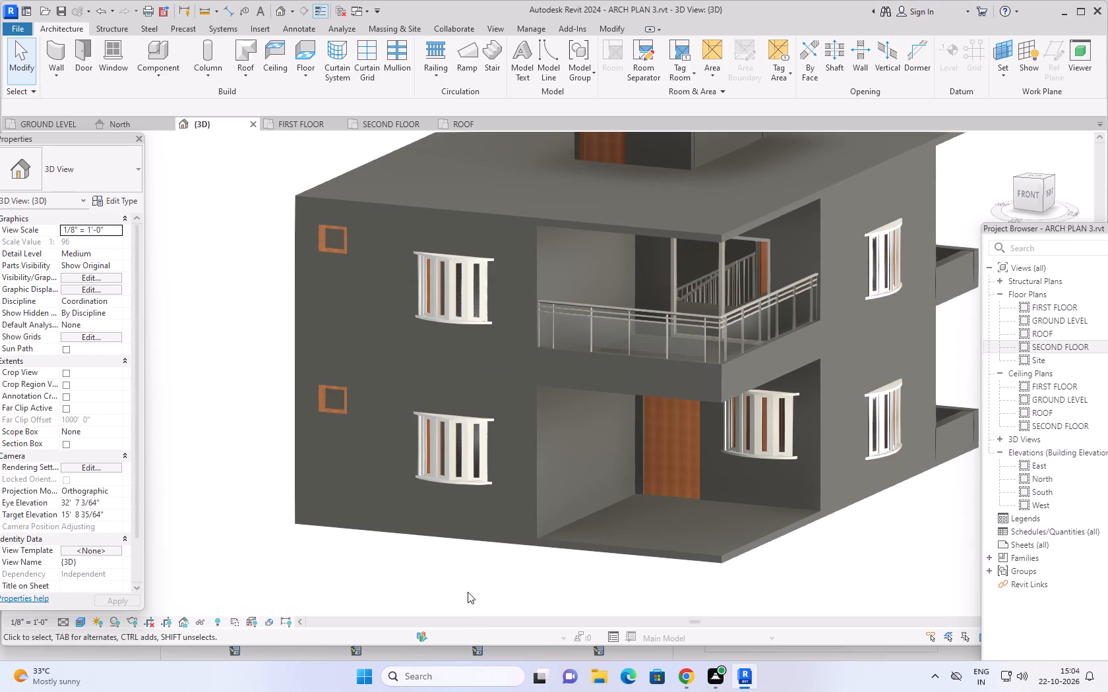
{"action": "scroll", "coordinate": [468, 589], "scroll_direction": "down", "scroll_amount": 1}
{"action": "scroll", "coordinate": [793, 577], "scroll_direction": "down", "scroll_amount": 1}
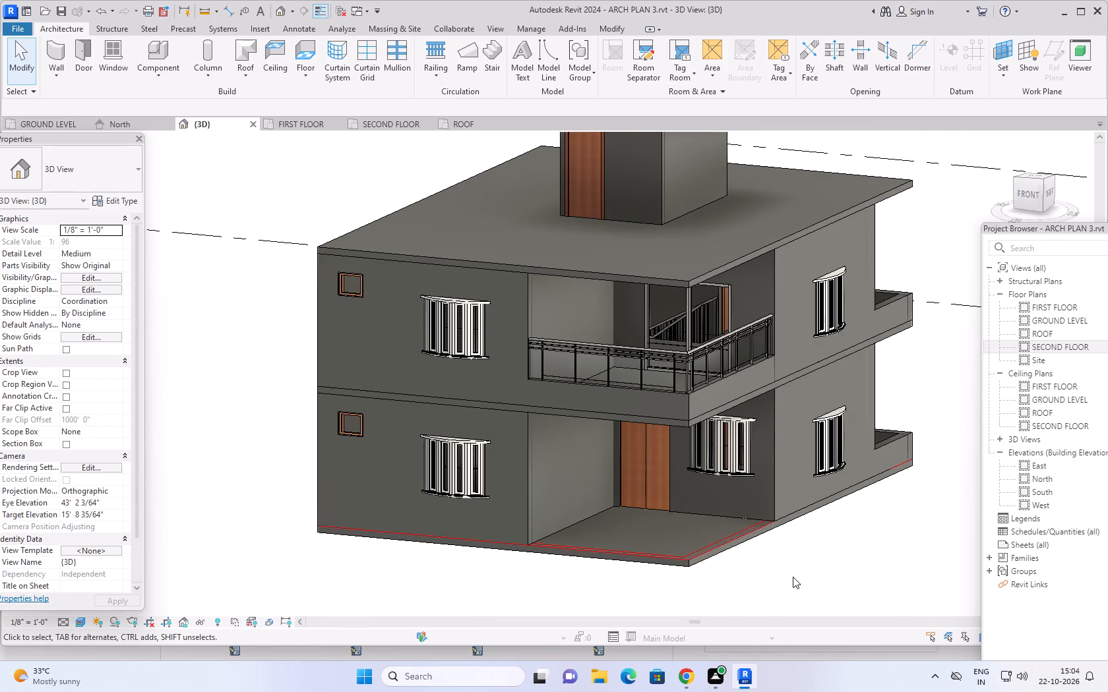
Review the whole house exterior in 3D, including the roof stair room, front elevation and the right and back sides.
{"action": "middle_click_drag", "start_coordinate": [793, 577], "coordinate": [853, 494], "text": "shift"}
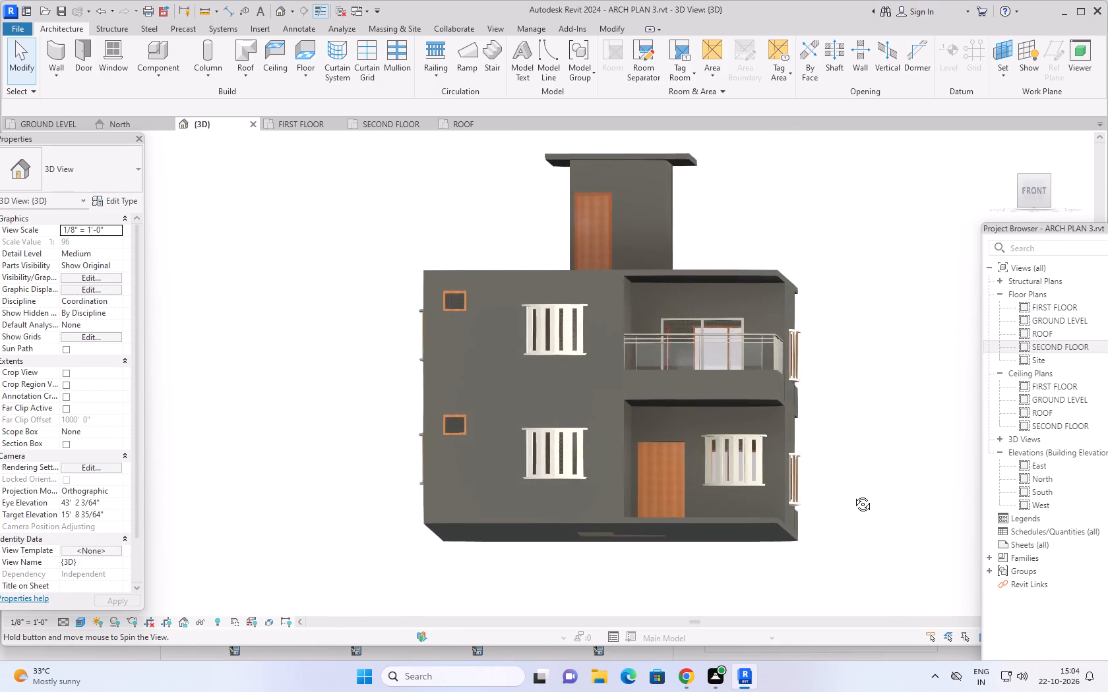
{"action": "middle_click_drag", "start_coordinate": [853, 494], "coordinate": [855, 510], "text": "shift"}
{"action": "scroll", "coordinate": [855, 511], "scroll_direction": "up", "scroll_amount": 1}
{"action": "scroll", "coordinate": [858, 521], "scroll_direction": "down", "scroll_amount": 2}
{"action": "middle_click_drag", "start_coordinate": [862, 539], "coordinate": [831, 536]}
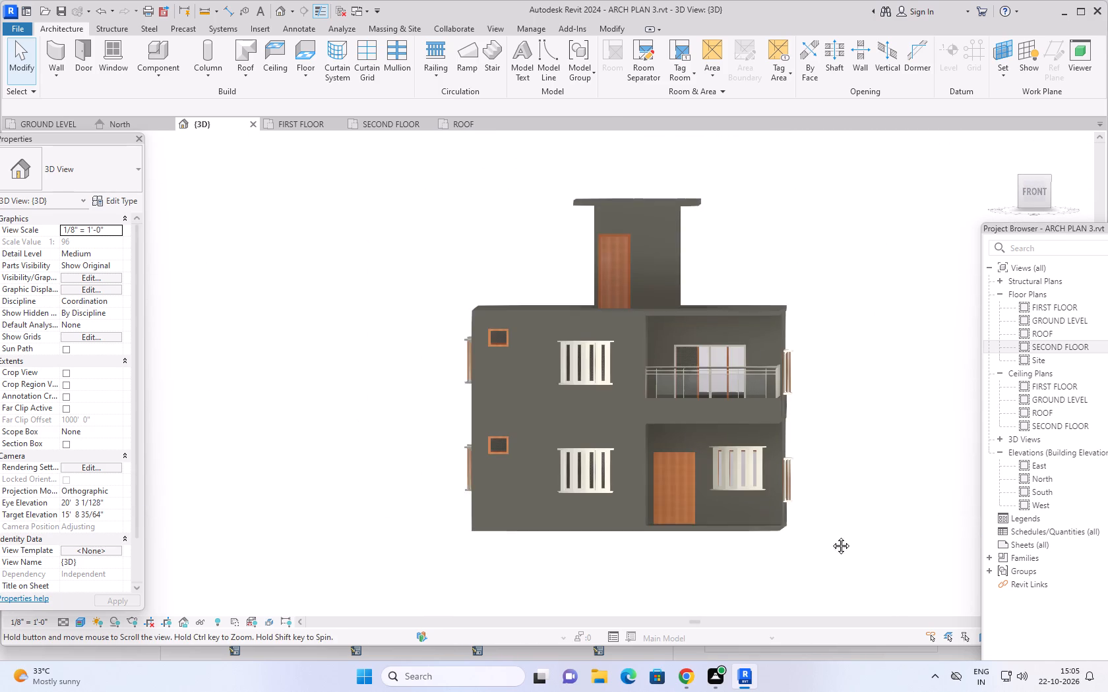
{"action": "middle_click_drag", "start_coordinate": [831, 536], "coordinate": [788, 552]}
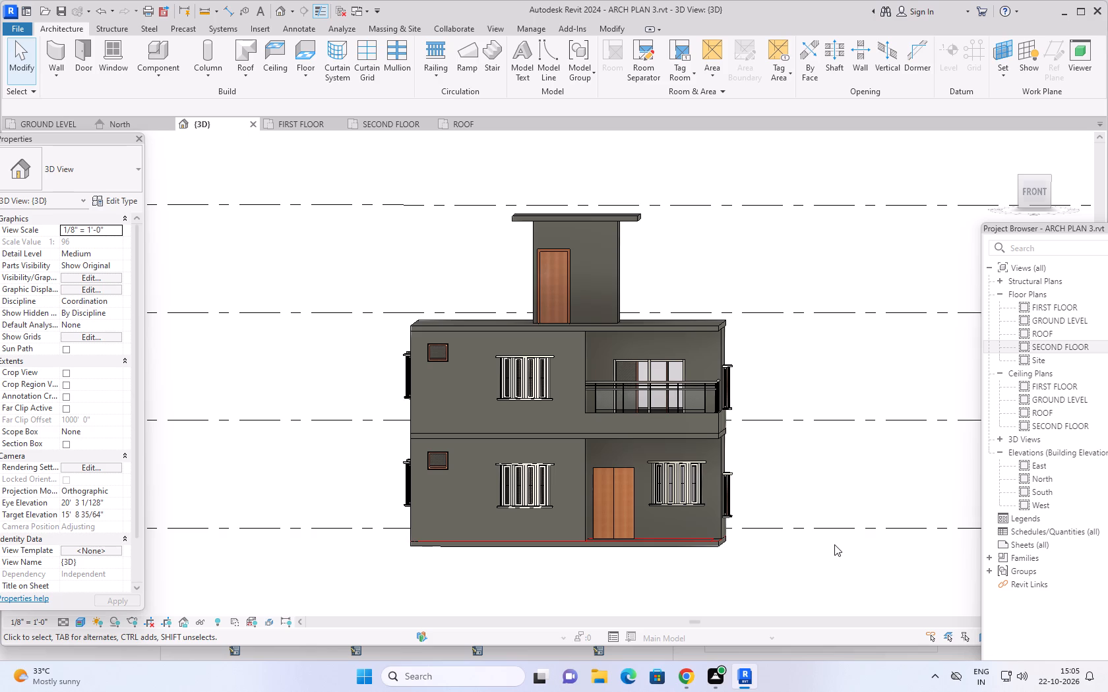
{"action": "middle_click_drag", "start_coordinate": [831, 533], "coordinate": [824, 552], "text": "shift"}
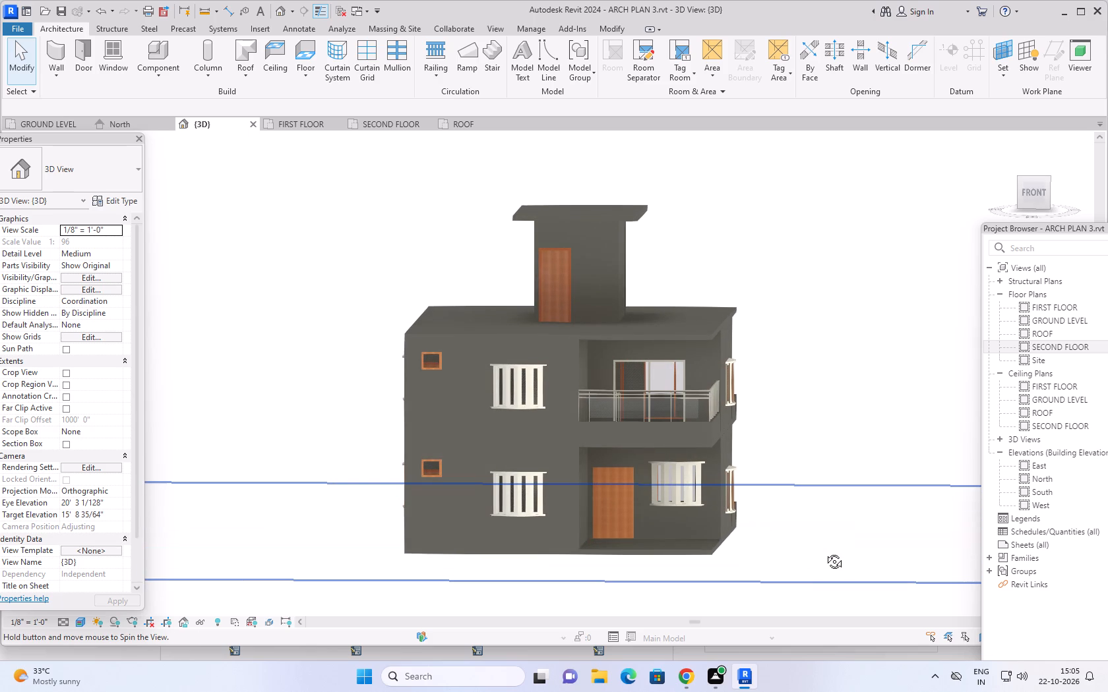
{"action": "middle_click_drag", "start_coordinate": [824, 552], "coordinate": [607, 622], "text": "shift"}
{"action": "scroll", "coordinate": [695, 610], "scroll_direction": "up", "scroll_amount": 1, "text": "shift"}
{"action": "scroll", "coordinate": [611, 622], "scroll_direction": "up", "scroll_amount": 1, "text": "shift"}
{"action": "middle_click_drag", "start_coordinate": [607, 622], "coordinate": [437, 548], "text": "shift"}
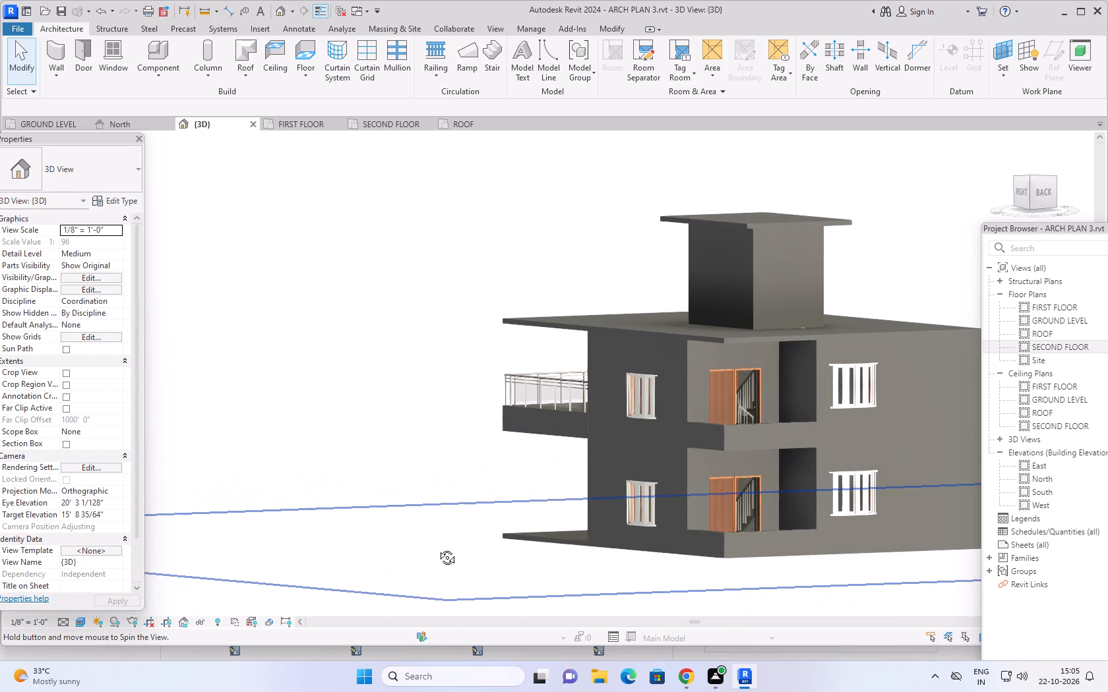
{"action": "middle_click_drag", "start_coordinate": [437, 548], "coordinate": [837, 589], "text": "shift"}
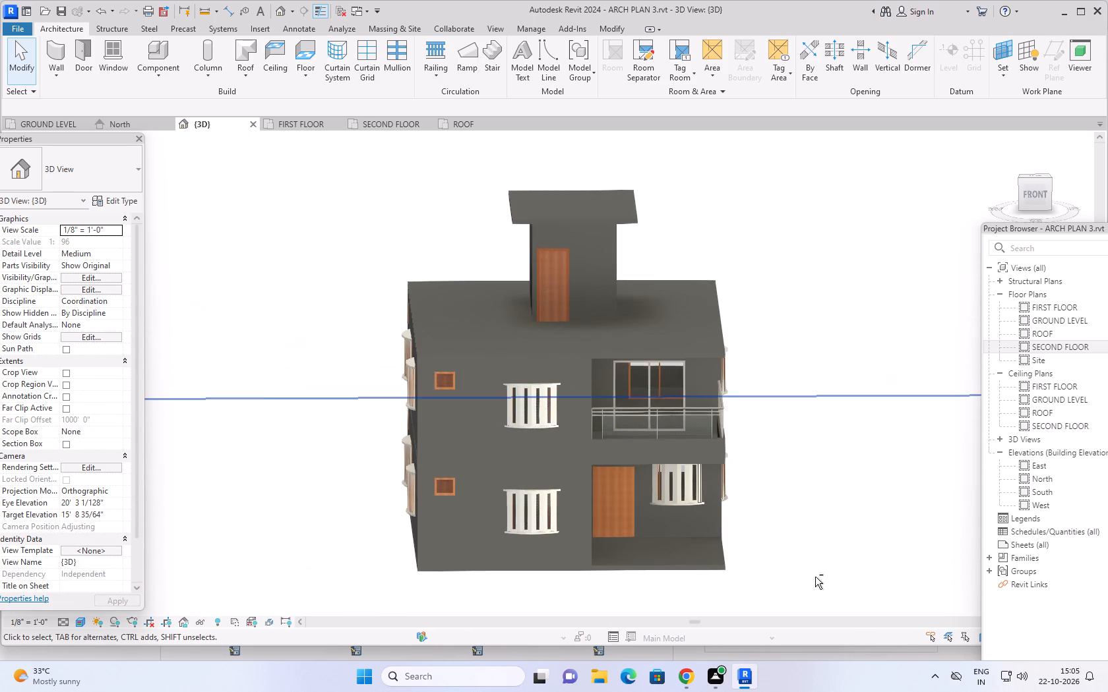
{"action": "middle_click_drag", "start_coordinate": [813, 573], "coordinate": [746, 571], "text": "shift"}
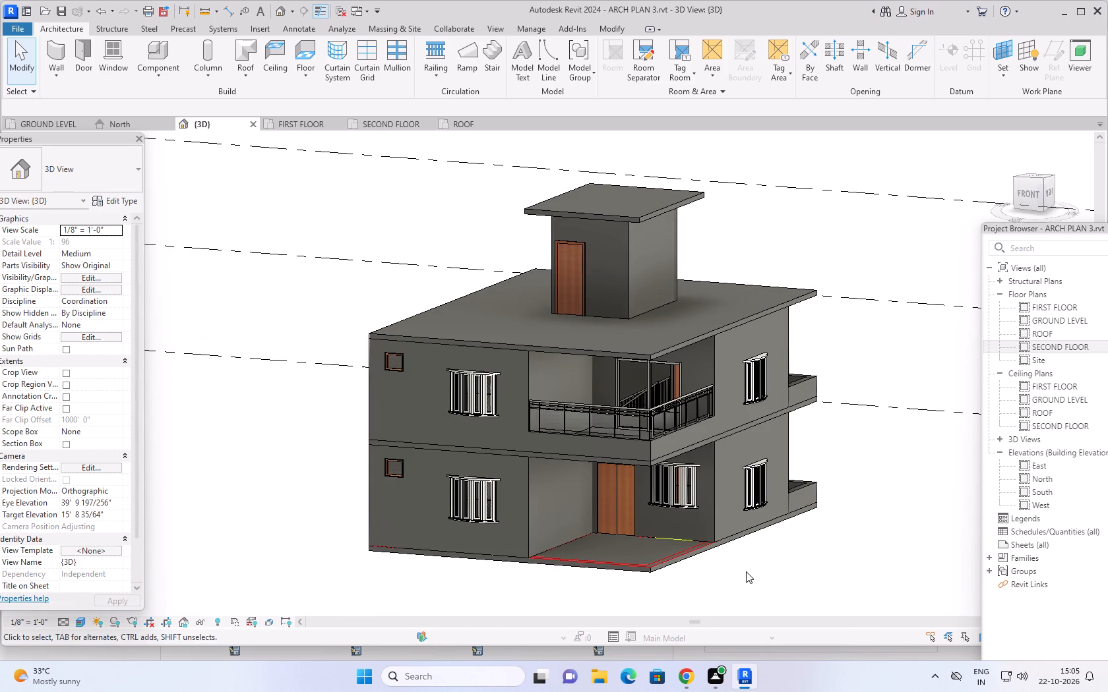
{"action": "middle_click_drag", "start_coordinate": [745, 585], "coordinate": [747, 556], "text": "shift"}
{"action": "scroll", "coordinate": [774, 554], "scroll_direction": "down", "scroll_amount": 1}
{"action": "middle_click_drag", "start_coordinate": [784, 555], "coordinate": [815, 554]}
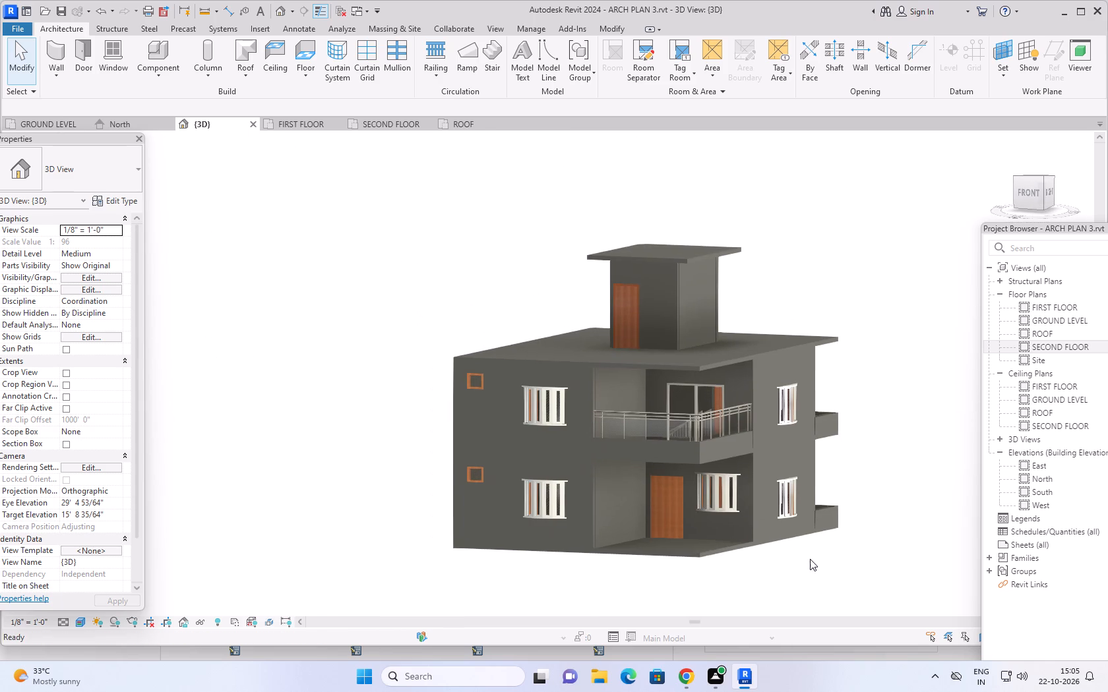
{"action": "middle_click_drag", "start_coordinate": [419, 576], "coordinate": [433, 576], "text": "shift"}
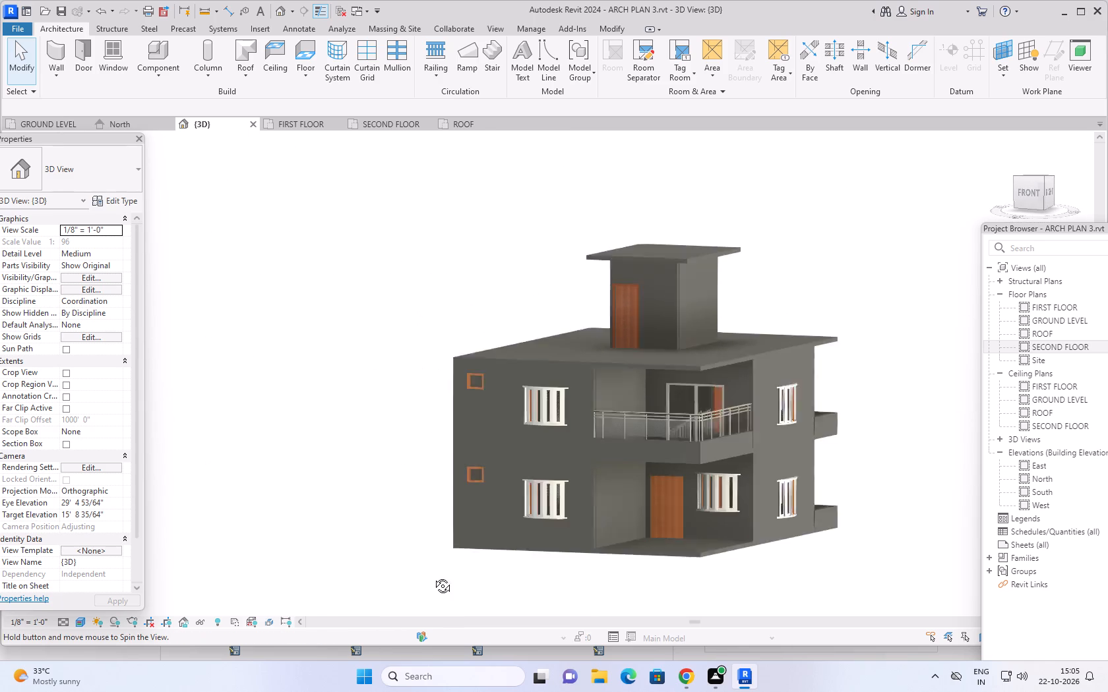
{"action": "middle_click_drag", "start_coordinate": [433, 576], "coordinate": [507, 573], "text": "shift"}
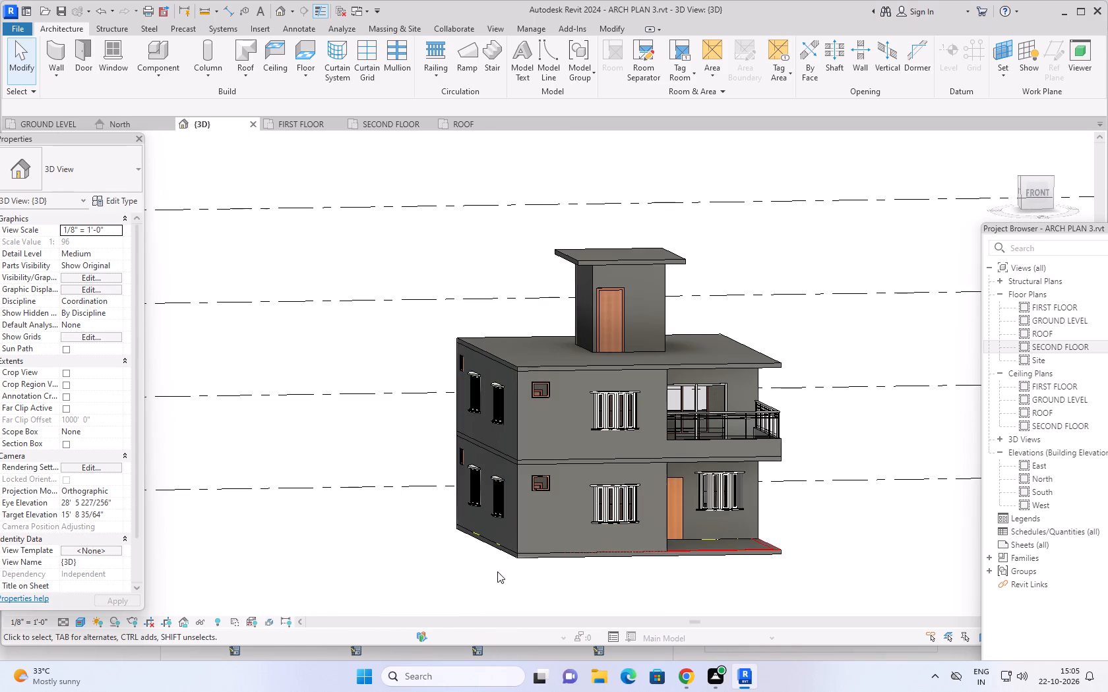
{"action": "middle_click_drag", "start_coordinate": [487, 564], "coordinate": [475, 562]}
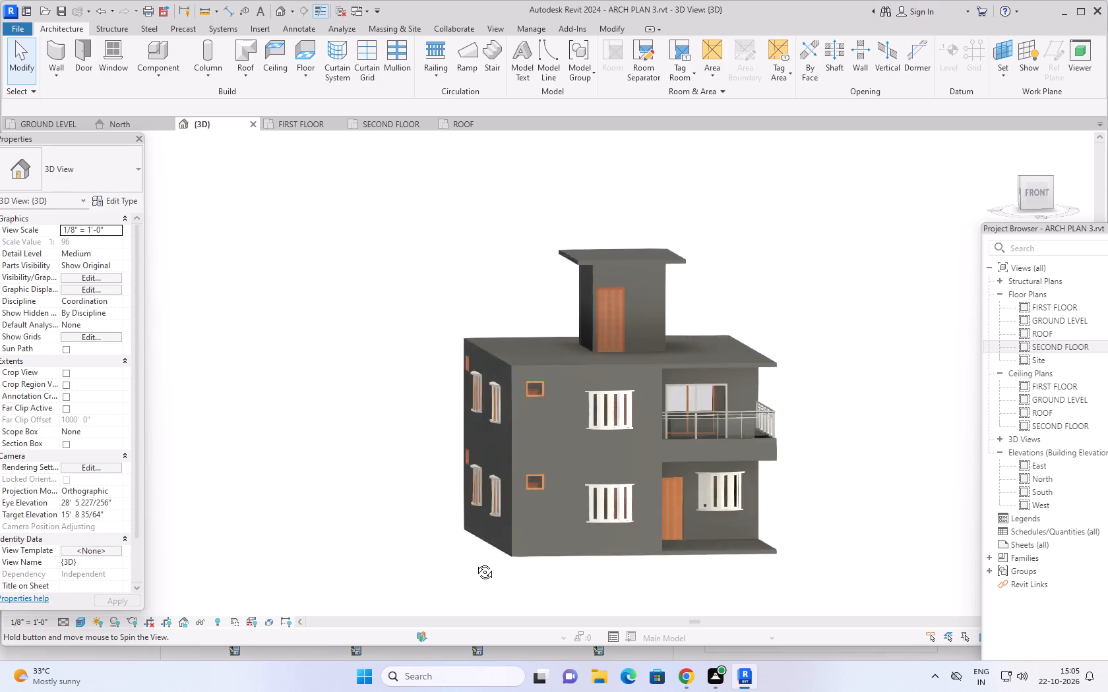
{"action": "middle_click_drag", "start_coordinate": [475, 562], "coordinate": [465, 567]}
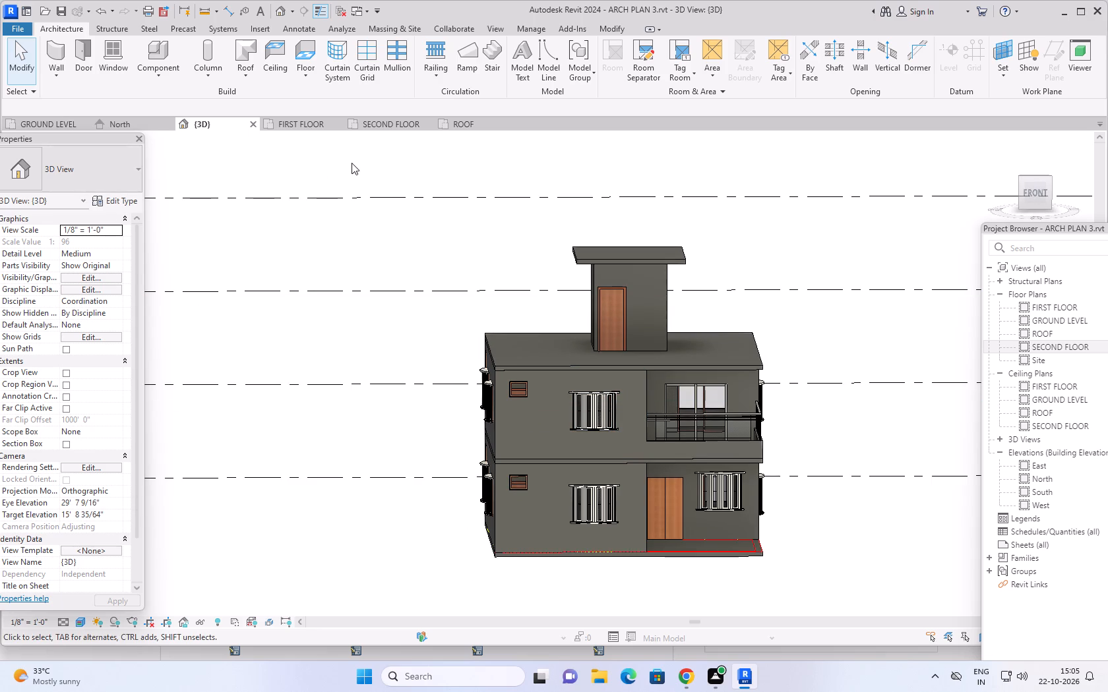
Open the SECOND FLOOR plan and examine the stair room within the roof slab outline.
{"action": "left_click", "coordinate": [382, 118]}
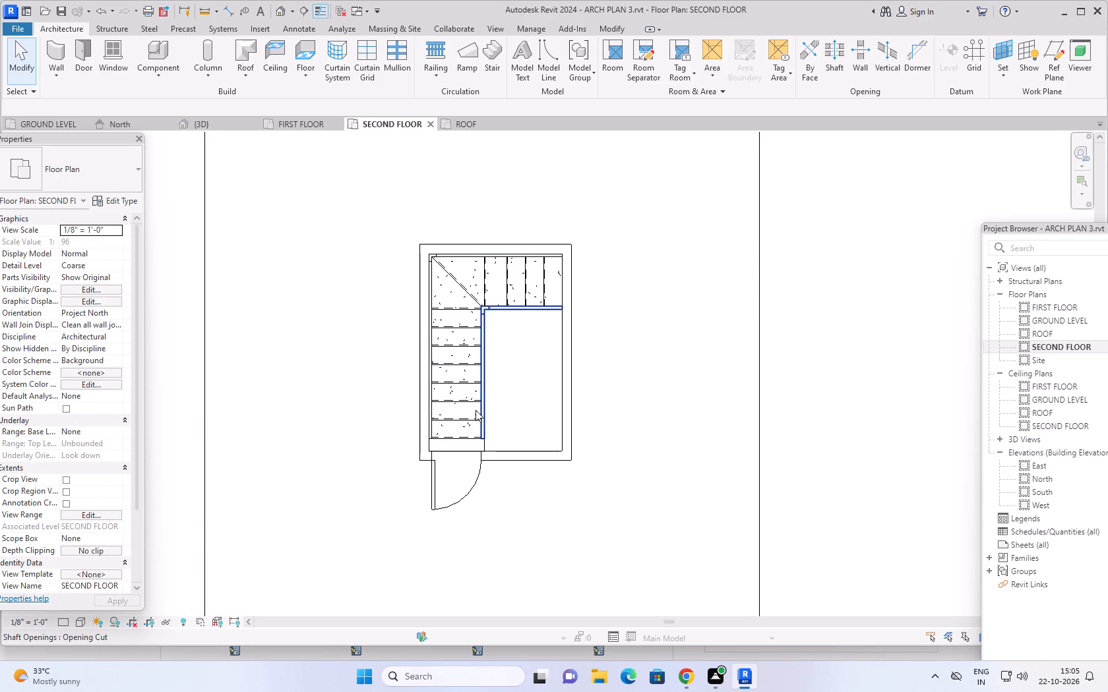
{"action": "scroll", "coordinate": [543, 393], "scroll_direction": "down", "scroll_amount": 3}
{"action": "scroll", "coordinate": [598, 403], "scroll_direction": "down", "scroll_amount": 4}
{"action": "middle_click_drag", "start_coordinate": [607, 431], "coordinate": [602, 428]}
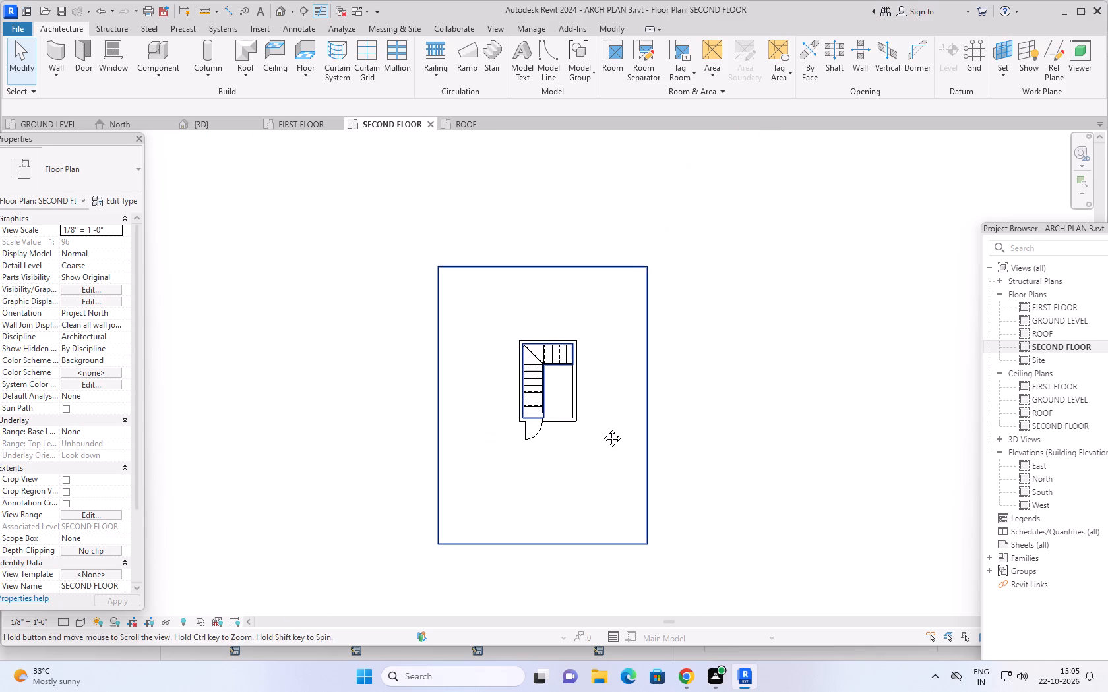
{"action": "middle_click_drag", "start_coordinate": [602, 428], "coordinate": [592, 426]}
{"action": "scroll", "coordinate": [570, 432], "scroll_direction": "up", "scroll_amount": 6}
{"action": "scroll", "coordinate": [539, 432], "scroll_direction": "down", "scroll_amount": 5}
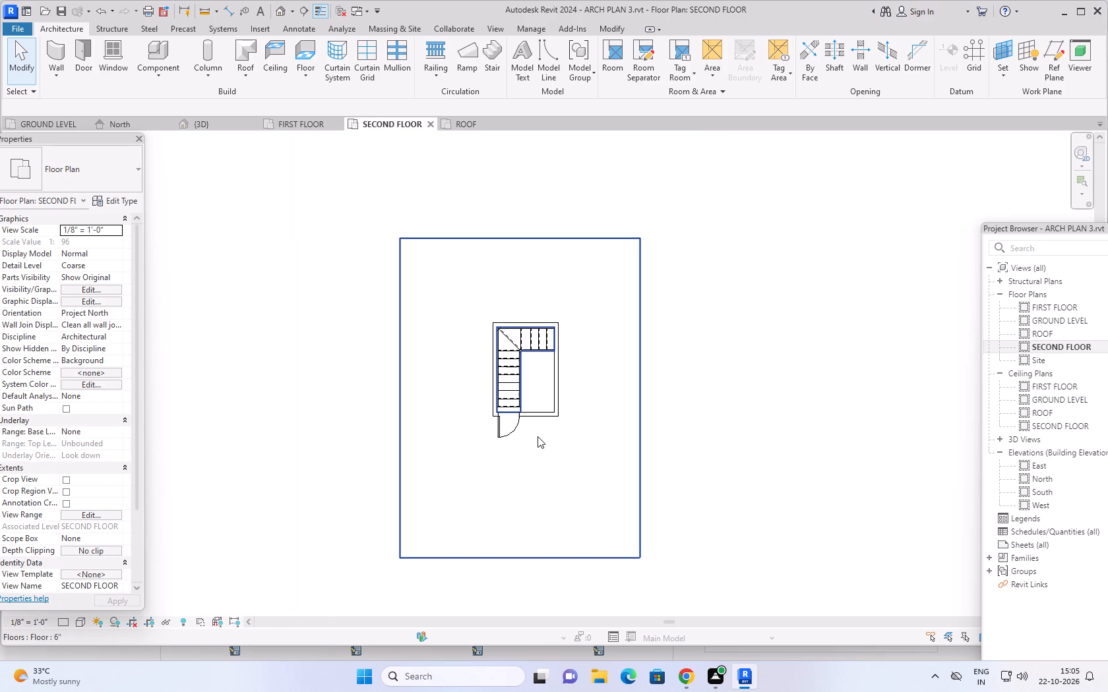
Open the FIRST FLOOR plan and examine the overall layout, including the front bedroom, balcony and front exterior wall.
{"action": "left_click", "coordinate": [301, 125]}
{"action": "scroll", "coordinate": [569, 357], "scroll_direction": "down", "scroll_amount": 7}
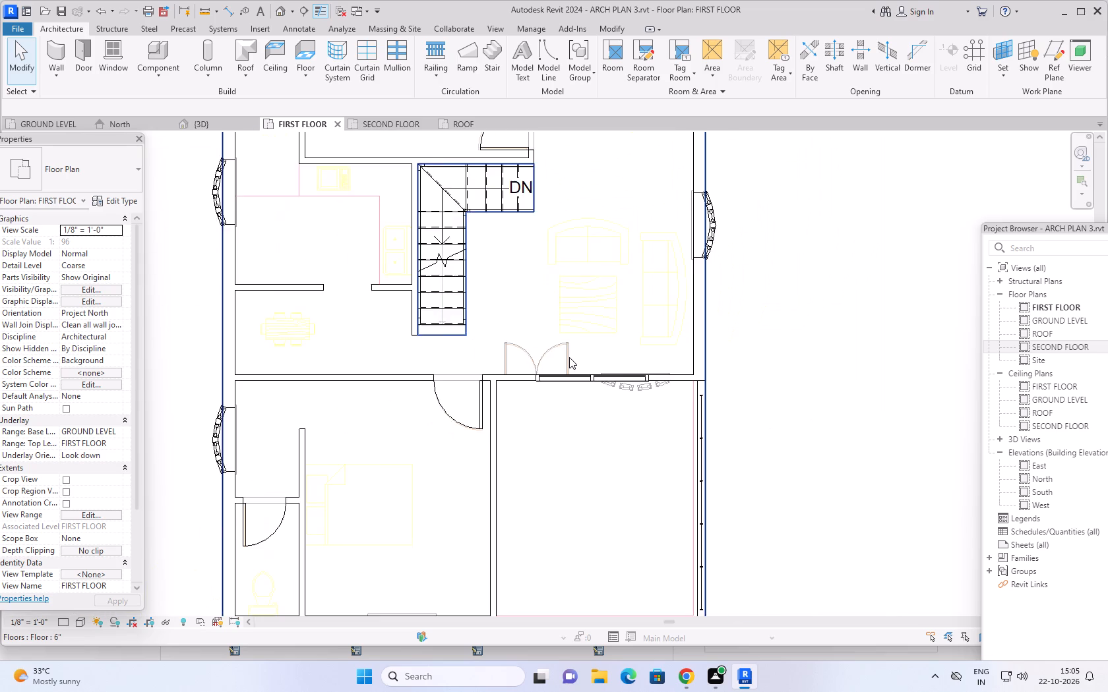
{"action": "scroll", "coordinate": [569, 357], "scroll_direction": "down", "scroll_amount": 6}
{"action": "middle_click_drag", "start_coordinate": [681, 419], "coordinate": [644, 409]}
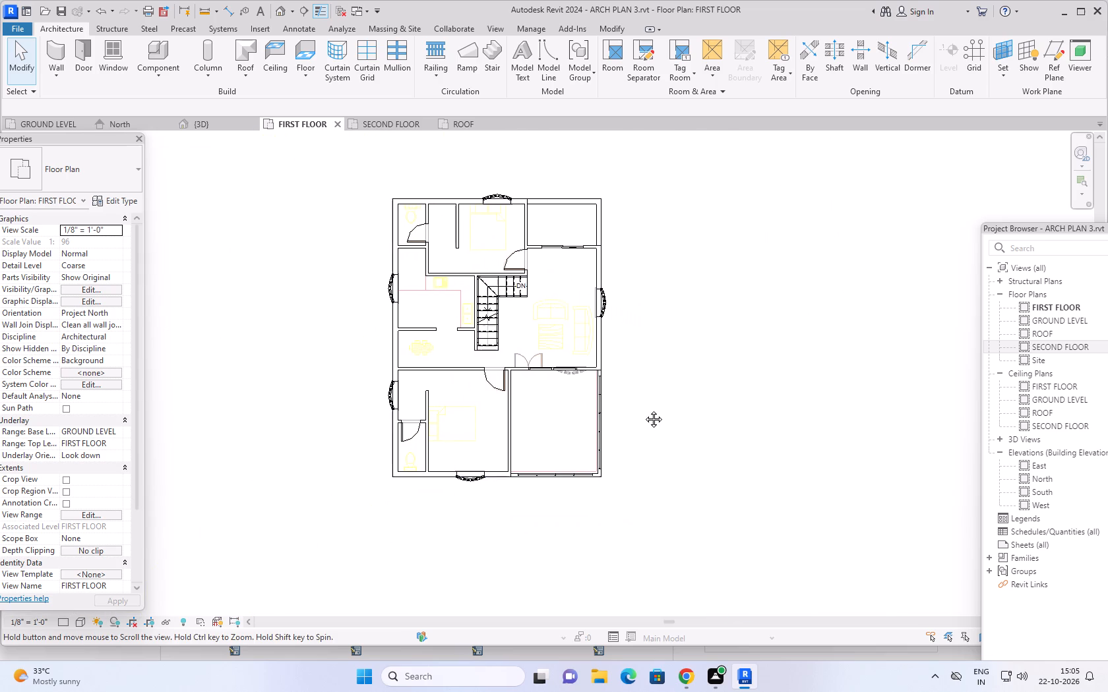
{"action": "middle_click_drag", "start_coordinate": [644, 409], "coordinate": [621, 405]}
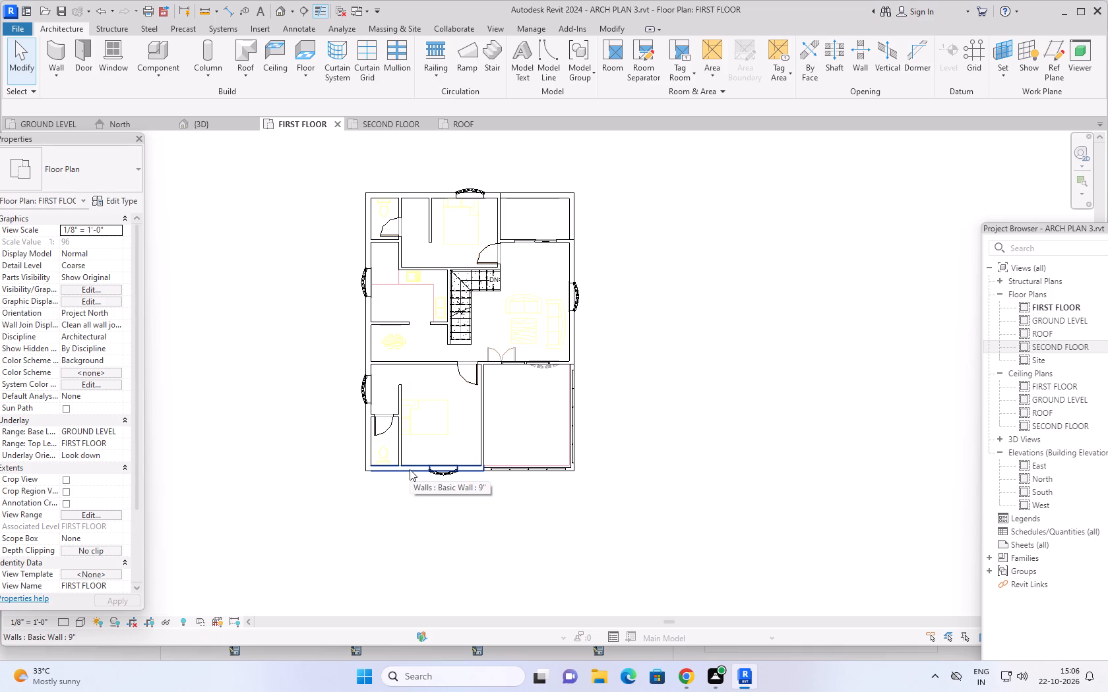
{"action": "scroll", "coordinate": [408, 481], "scroll_direction": "up", "scroll_amount": 3}
{"action": "middle_click_drag", "start_coordinate": [408, 482], "coordinate": [412, 491]}
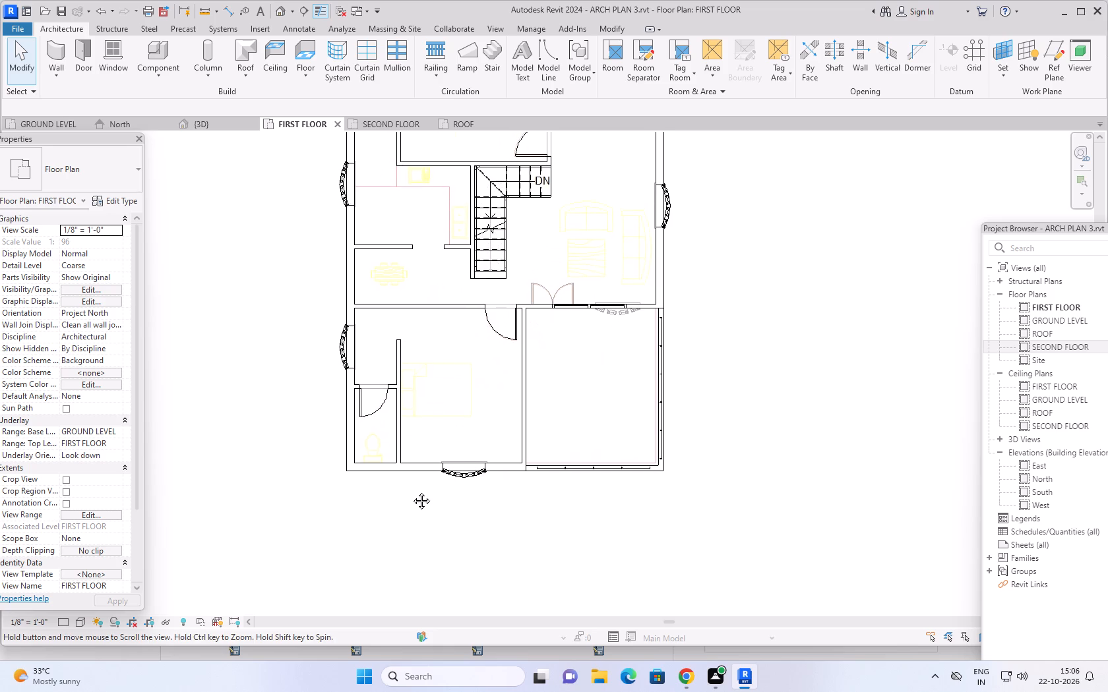
{"action": "middle_click_drag", "start_coordinate": [412, 491], "coordinate": [412, 497]}
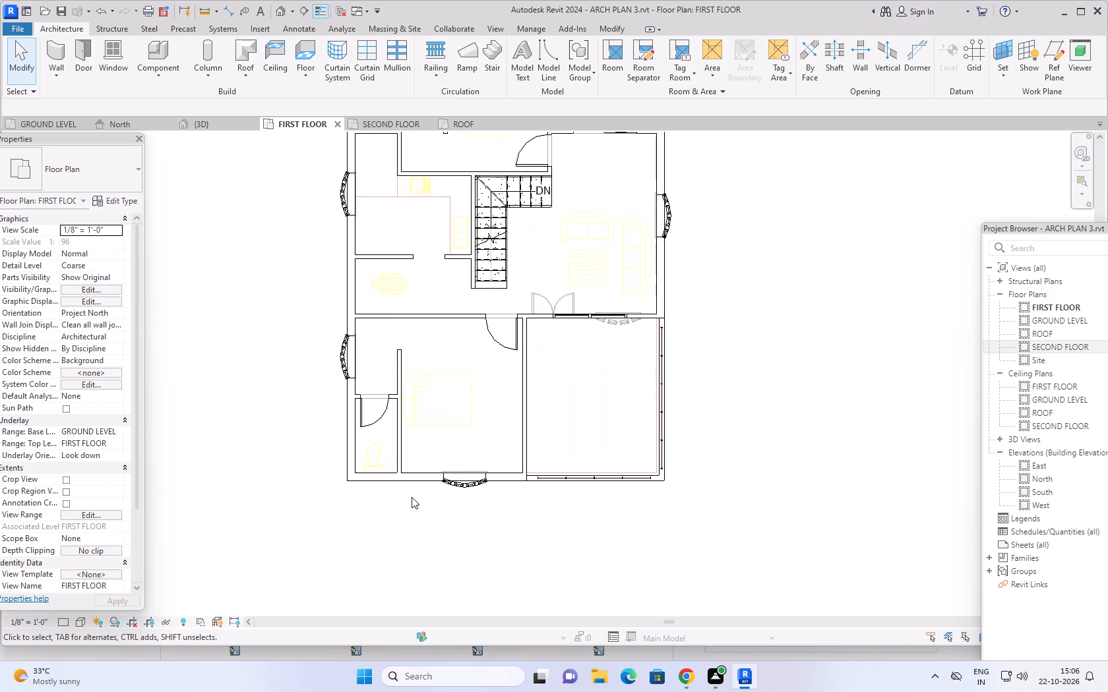
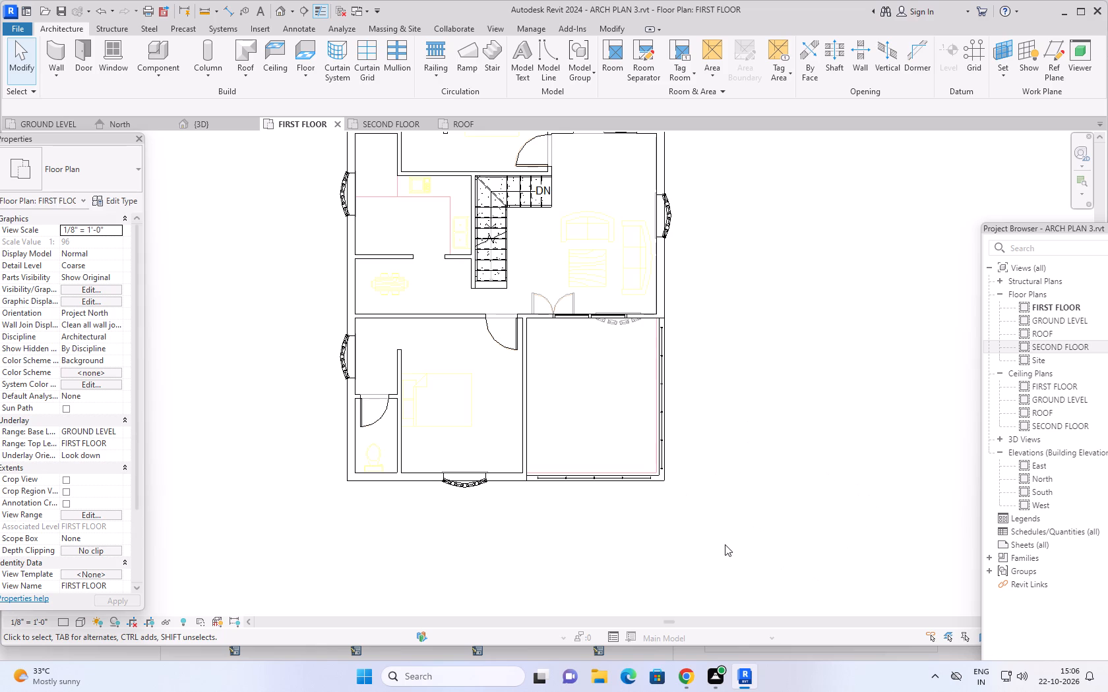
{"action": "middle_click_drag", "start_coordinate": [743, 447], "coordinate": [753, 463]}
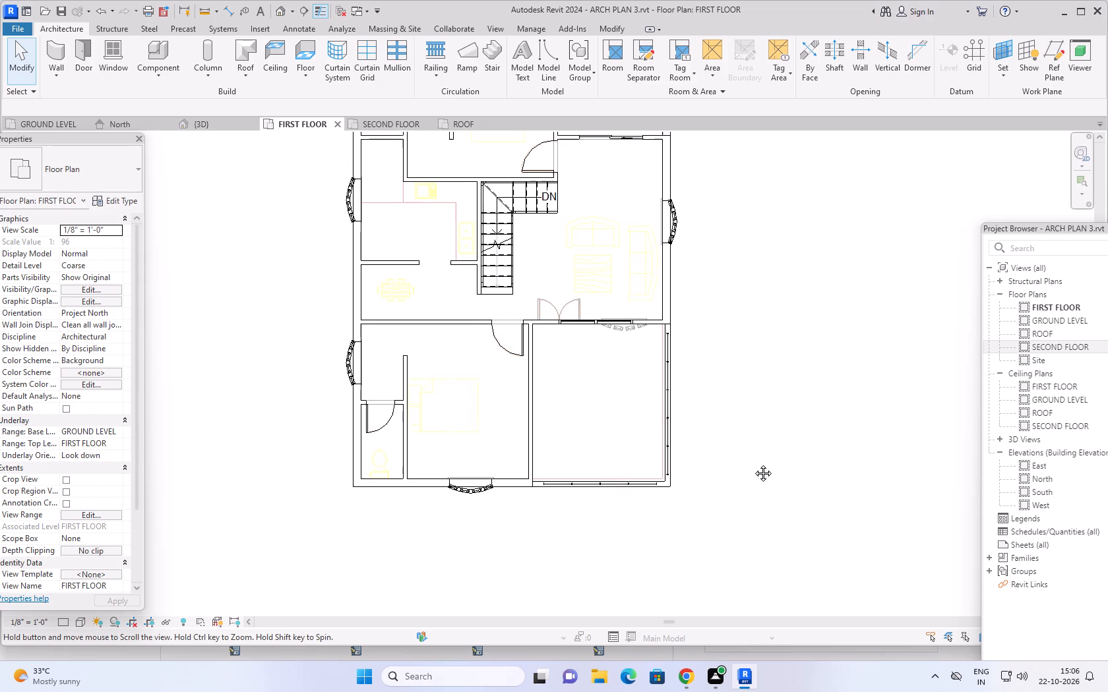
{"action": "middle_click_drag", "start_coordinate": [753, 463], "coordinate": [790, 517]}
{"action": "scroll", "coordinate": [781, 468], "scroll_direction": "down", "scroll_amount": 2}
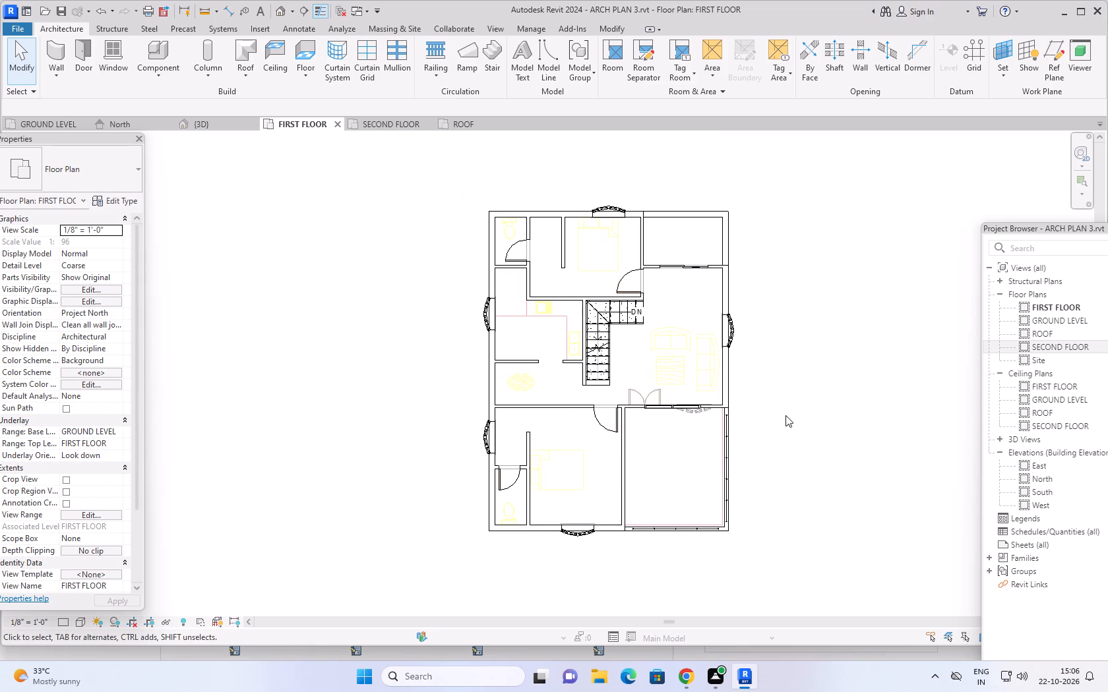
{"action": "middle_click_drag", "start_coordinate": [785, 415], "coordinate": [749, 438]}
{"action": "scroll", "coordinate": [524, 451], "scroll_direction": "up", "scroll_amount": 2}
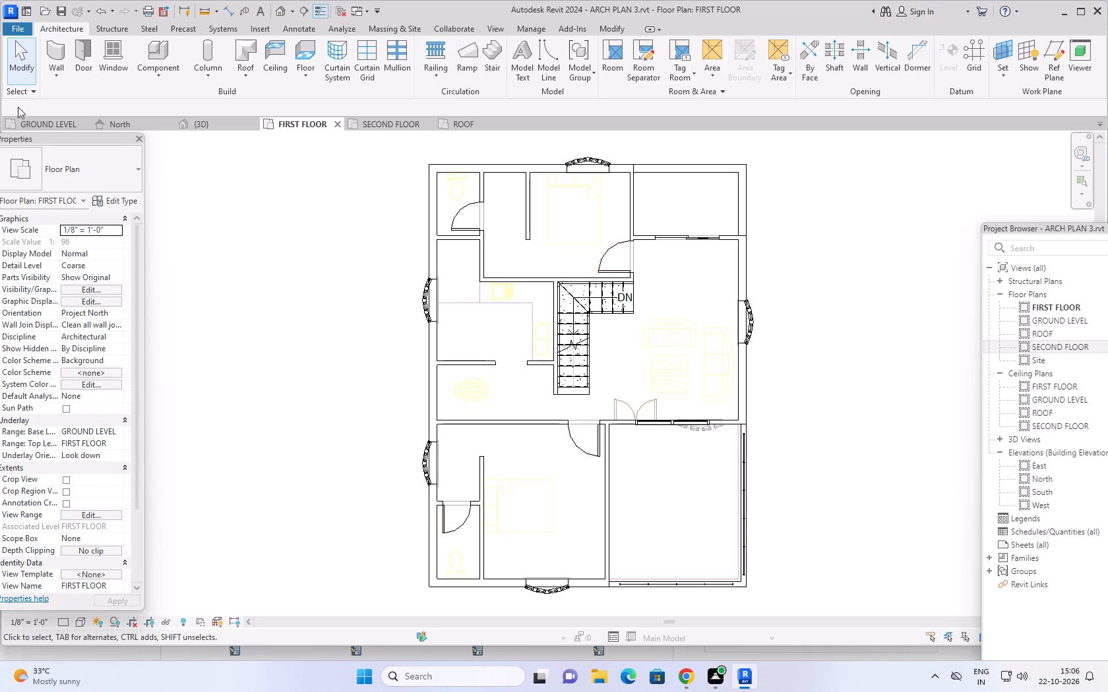
Copy the 9" exterior wall in front of the bedroom and toilet from GROUND LEVEL and paste it aligned to the SECOND FLOOR level.
{"action": "left_click", "coordinate": [43, 126]}
{"action": "scroll", "coordinate": [270, 368], "scroll_direction": "down", "scroll_amount": 1}
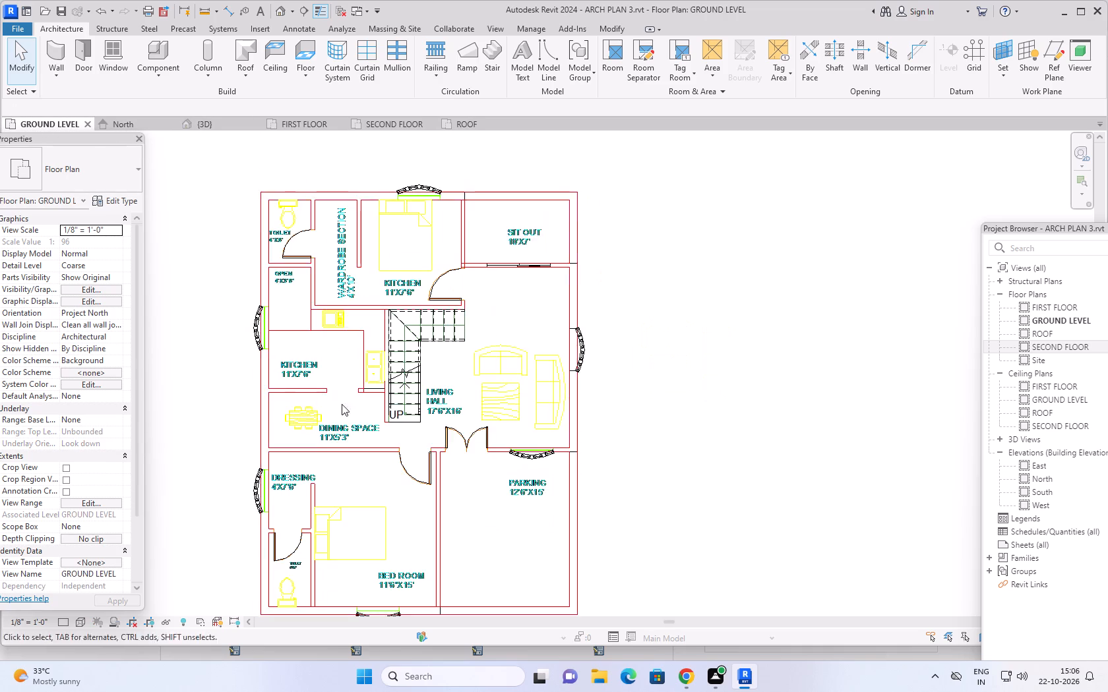
{"action": "scroll", "coordinate": [342, 404], "scroll_direction": "down", "scroll_amount": 1}
{"action": "middle_click_drag", "start_coordinate": [673, 458], "coordinate": [749, 339]}
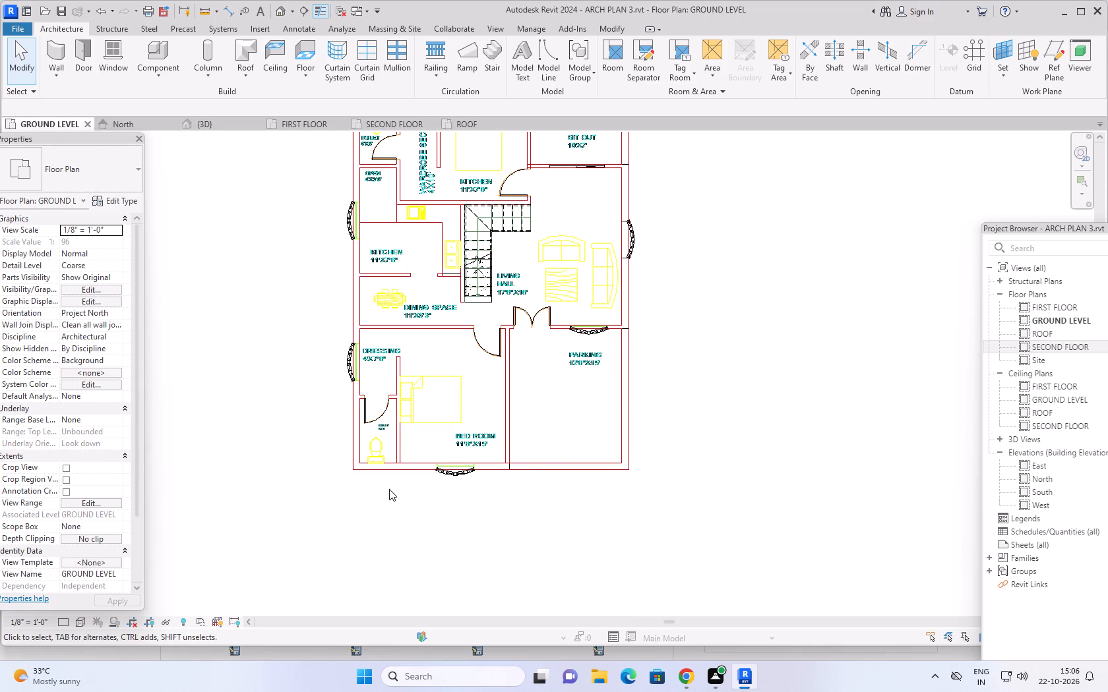
{"action": "scroll", "coordinate": [384, 483], "scroll_direction": "up", "scroll_amount": 2}
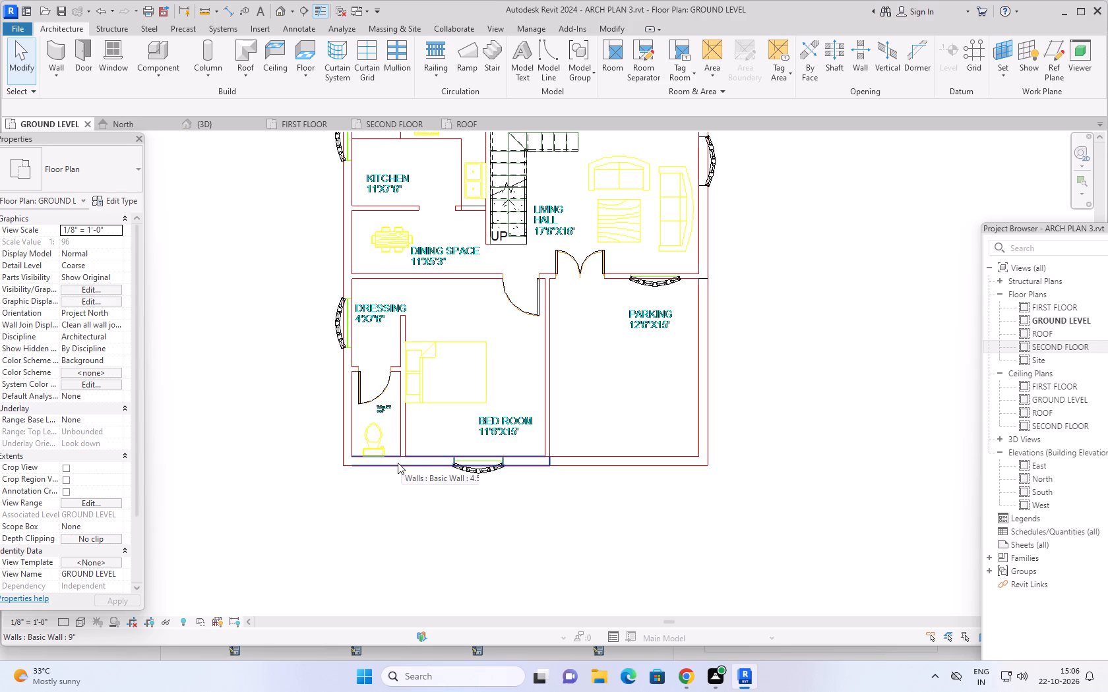
{"action": "left_click", "coordinate": [398, 463]}
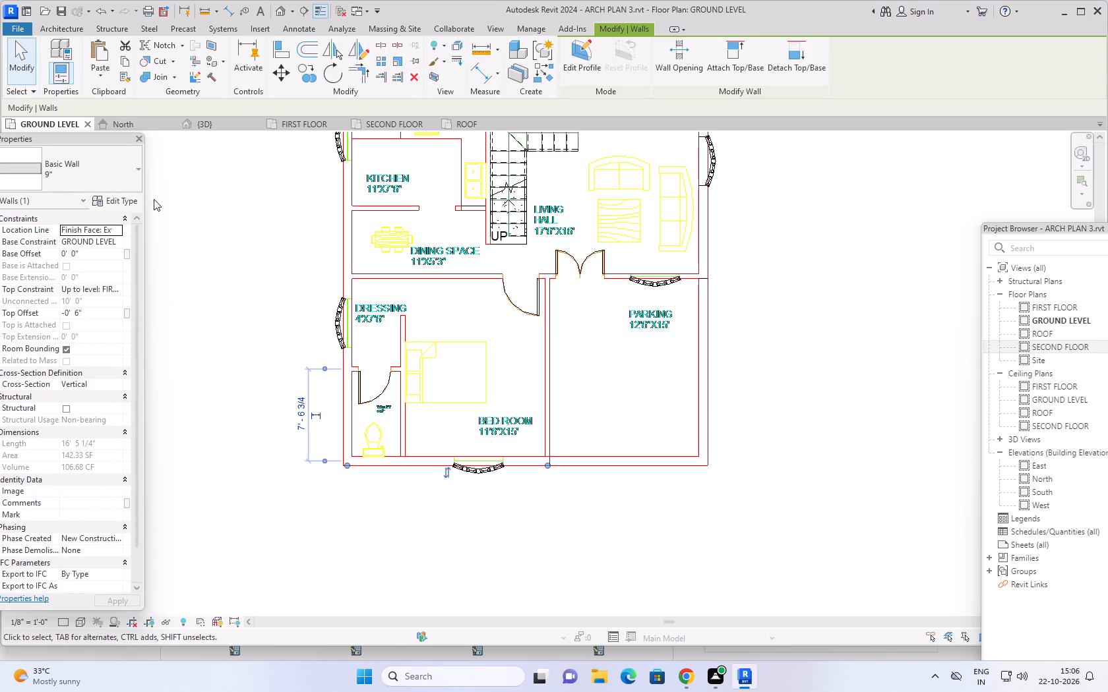
{"action": "left_click", "coordinate": [128, 61]}
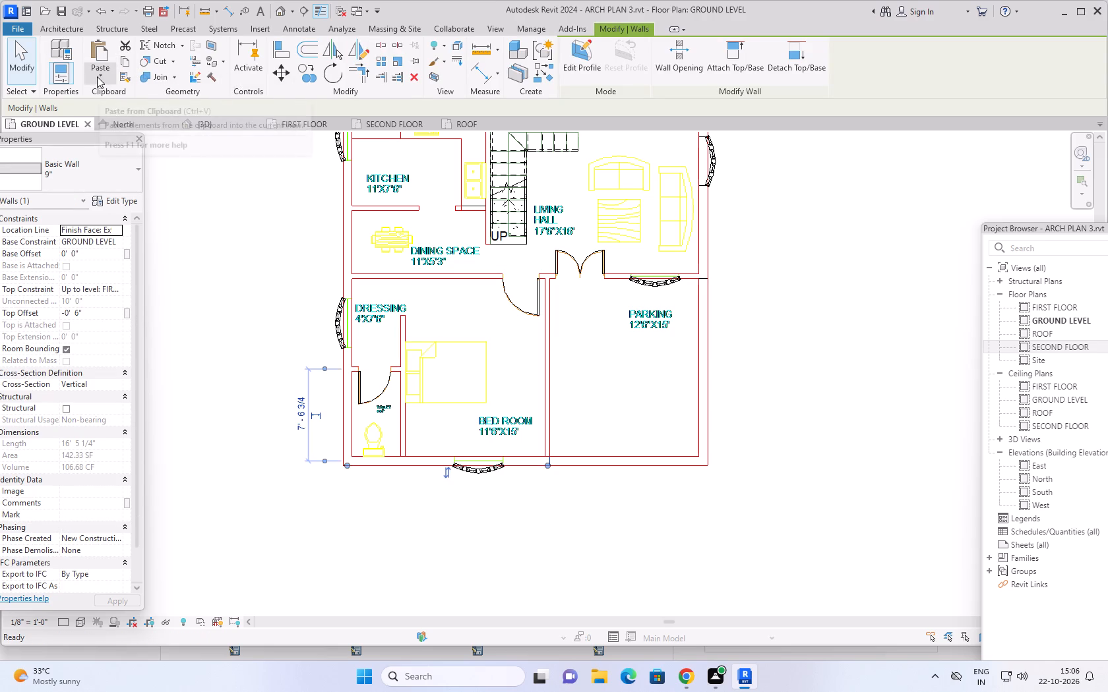
{"action": "left_click", "coordinate": [97, 76]}
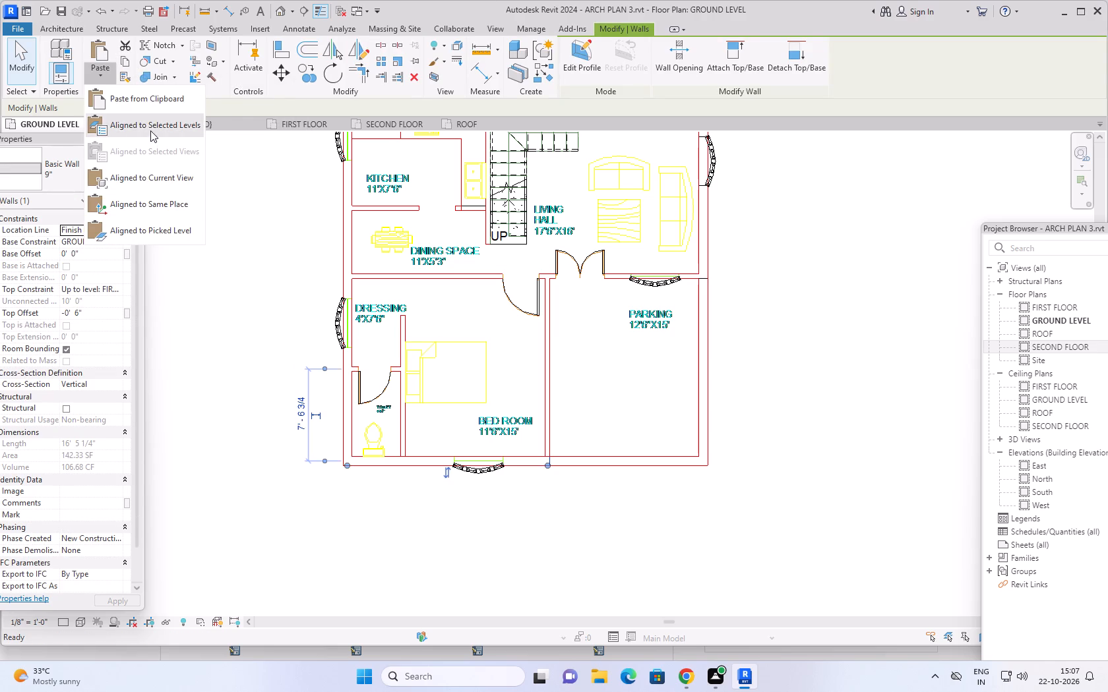
{"action": "left_click", "coordinate": [150, 130]}
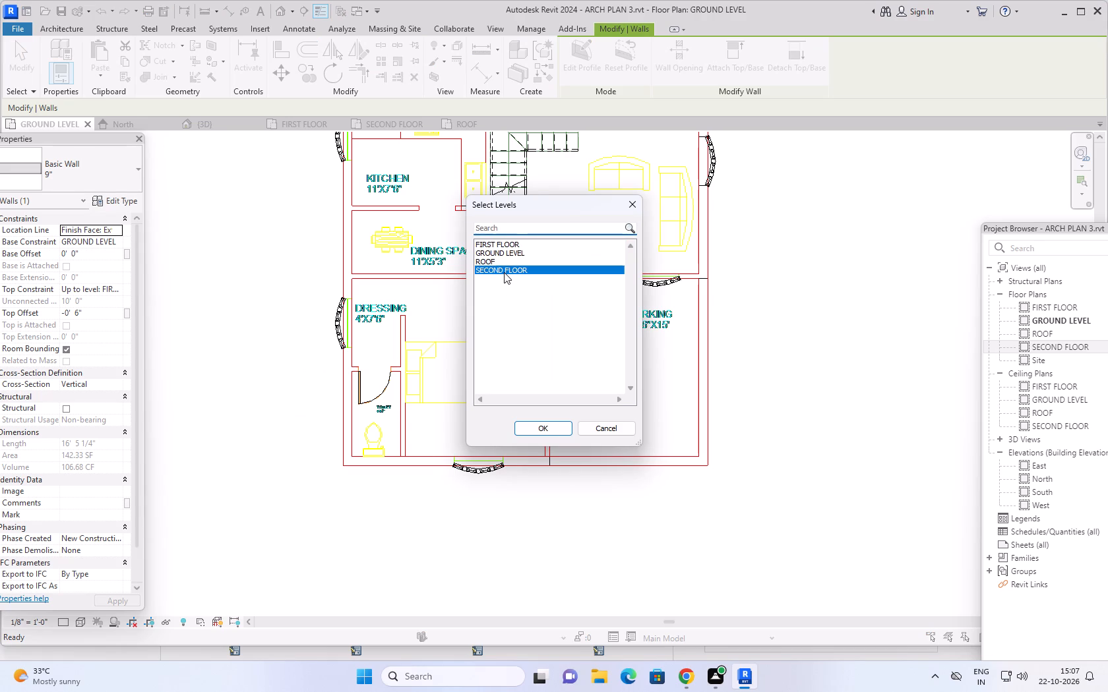
{"action": "left_click", "coordinate": [504, 272]}
{"action": "left_click", "coordinate": [557, 430]}
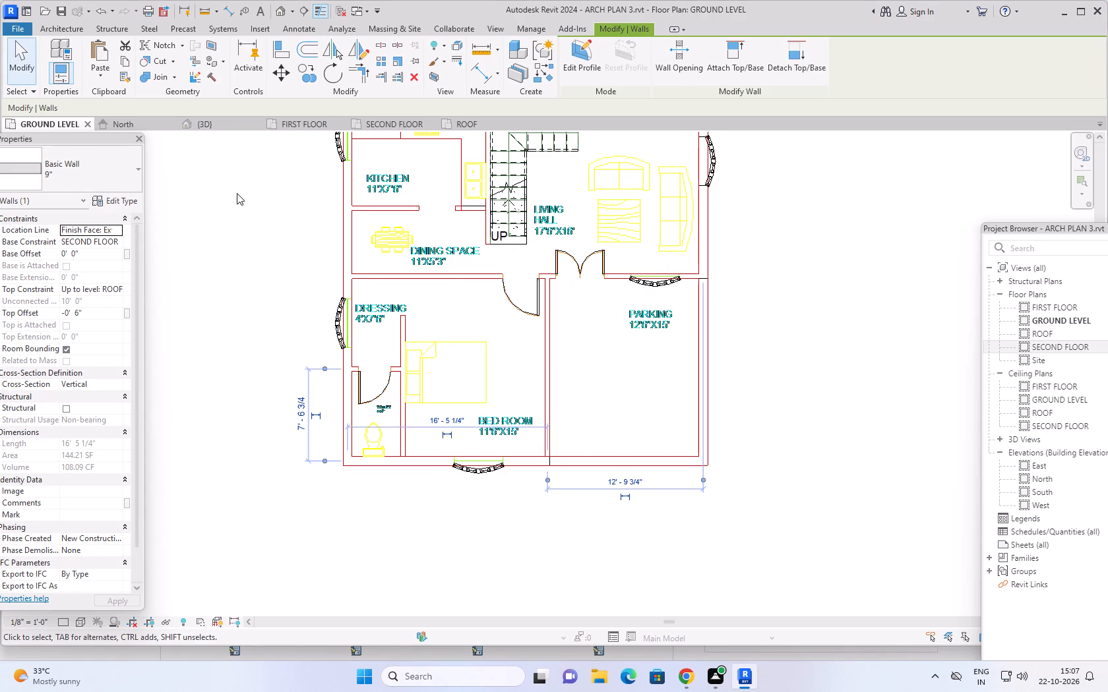
Delete the bow casement window and the small square ventilator from the copied second-floor front wall in the 3D view.
{"action": "left_click", "coordinate": [226, 121]}
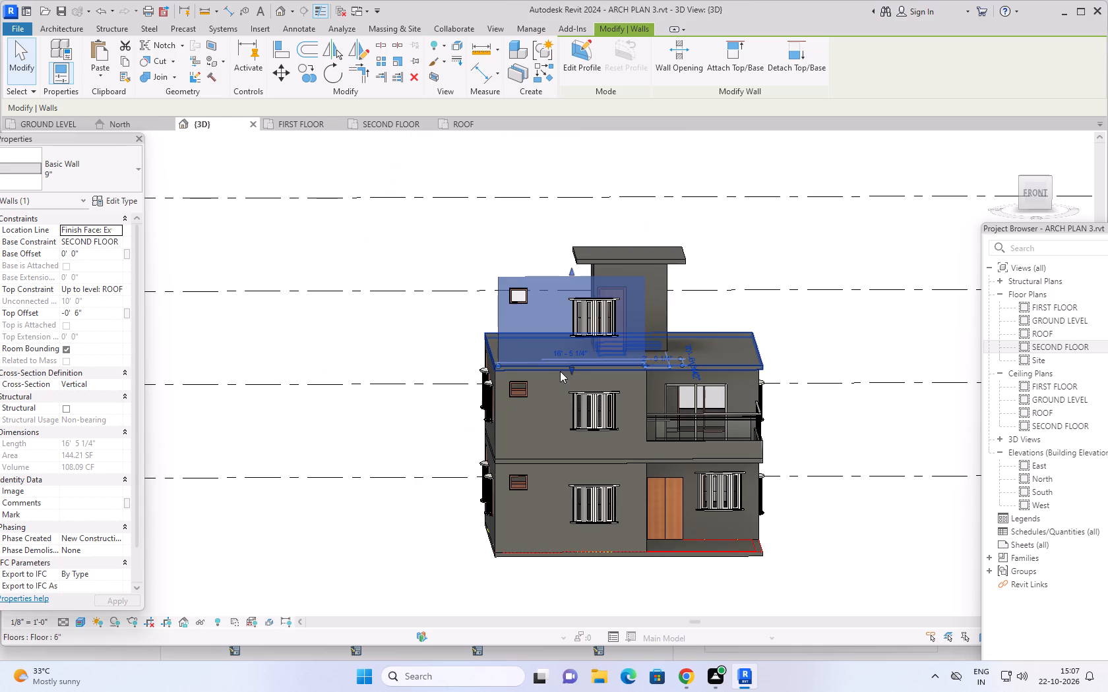
{"action": "left_click", "coordinate": [834, 405]}
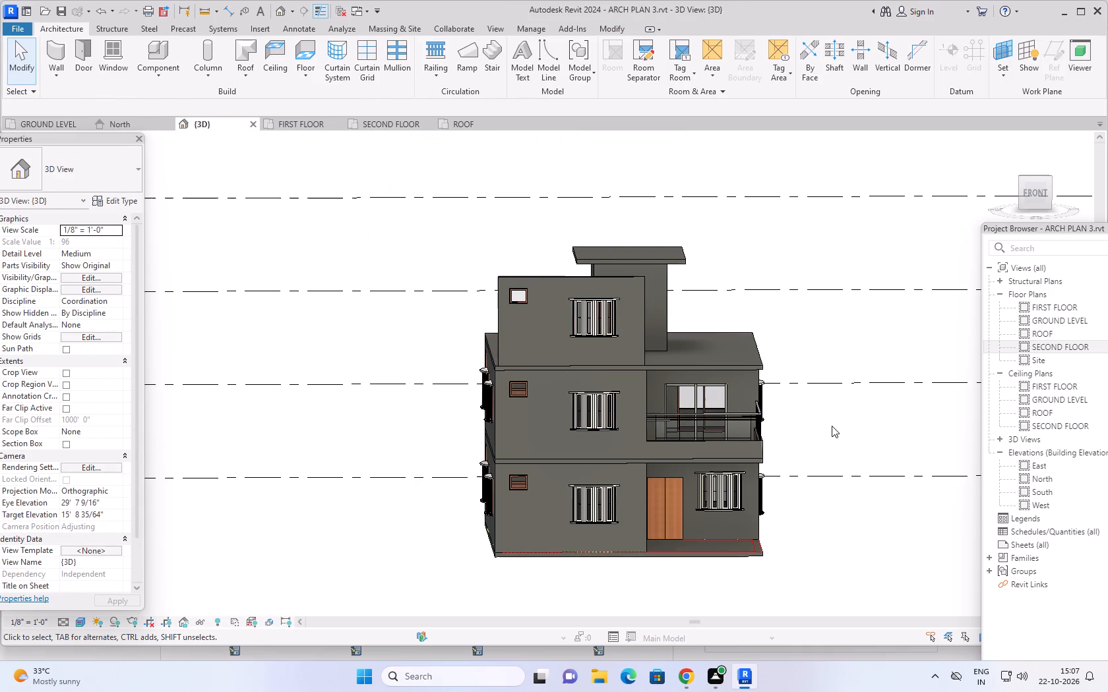
{"action": "middle_click_drag", "start_coordinate": [816, 420], "coordinate": [782, 374]}
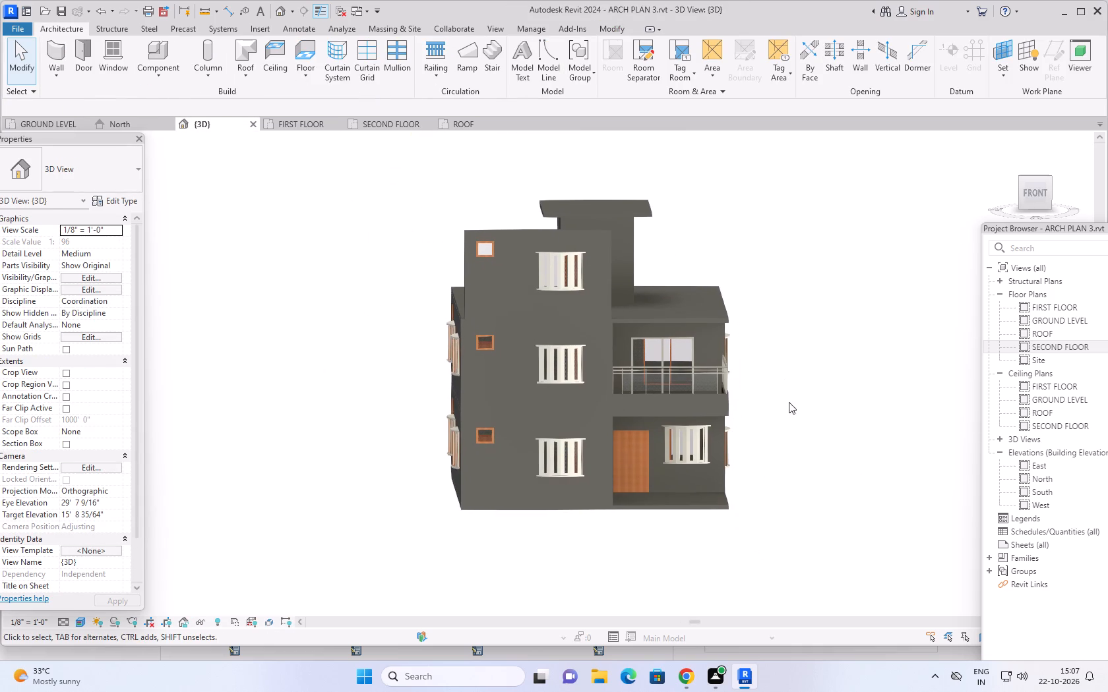
{"action": "left_click", "coordinate": [568, 290]}
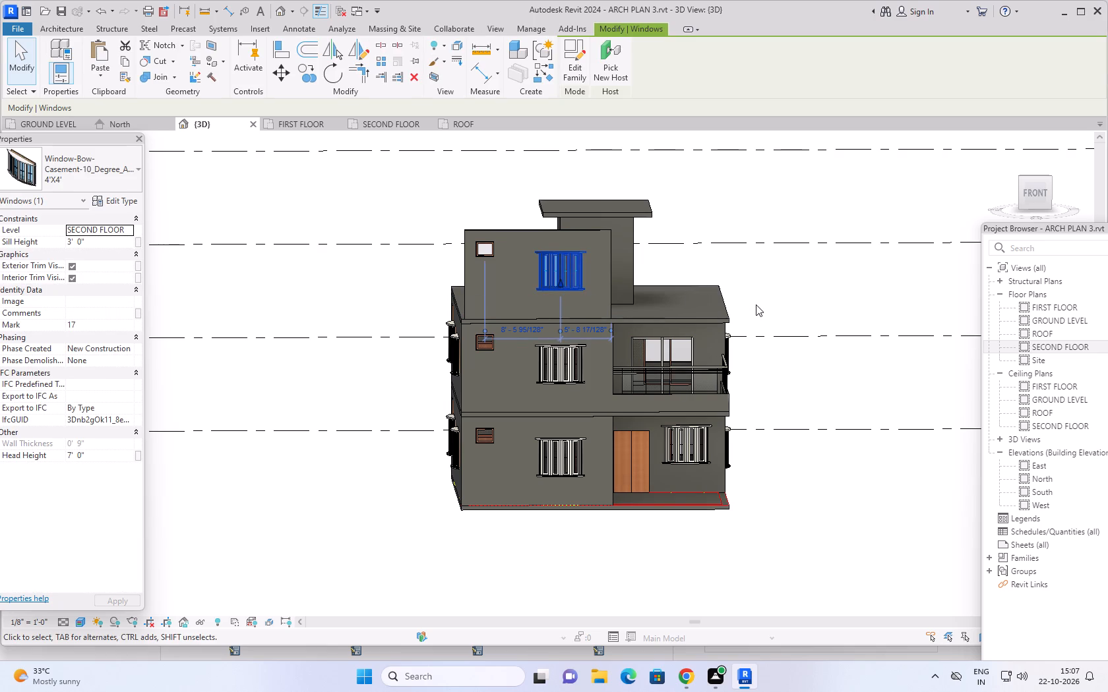
{"action": "key", "text": "Delete"}
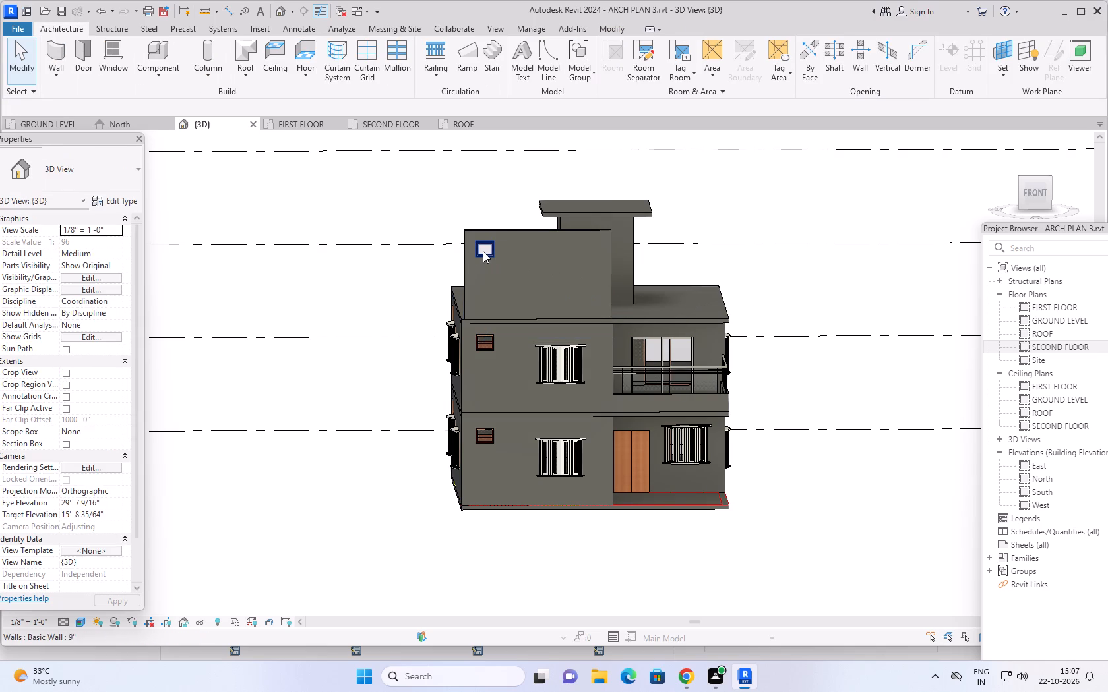
{"action": "left_click", "coordinate": [483, 251]}
{"action": "key", "text": "Delete"}
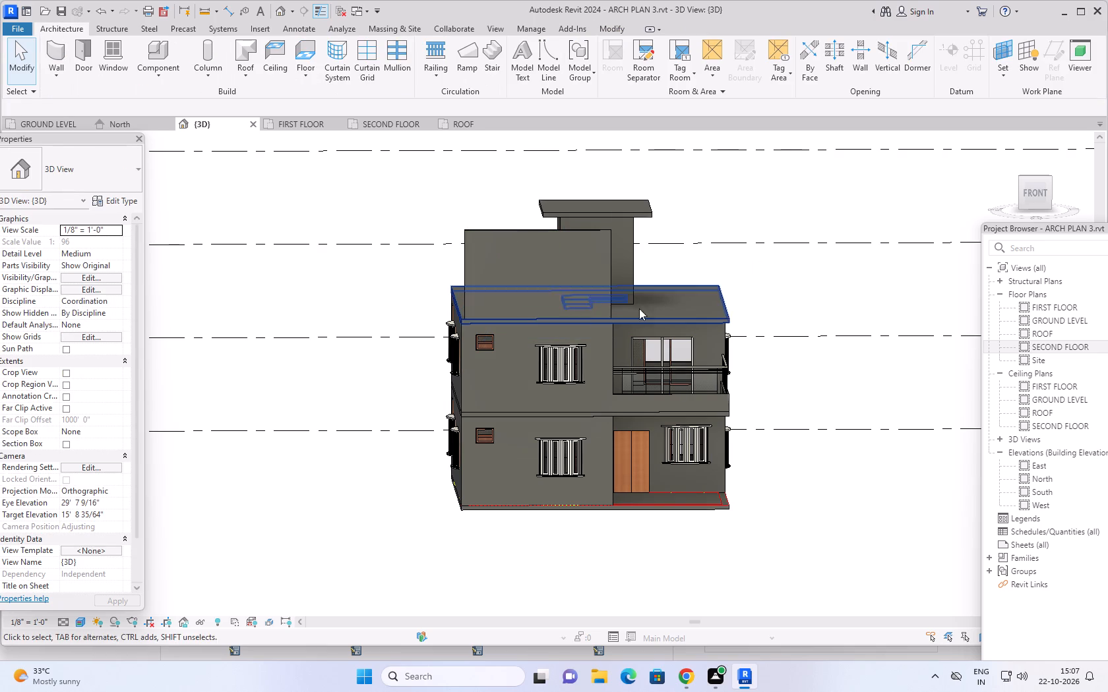
In the SECOND FLOOR plan, extend the front wall's outer end to the floor slab corner, making it about 16' 9 3/4" long.
{"action": "left_click", "coordinate": [384, 121]}
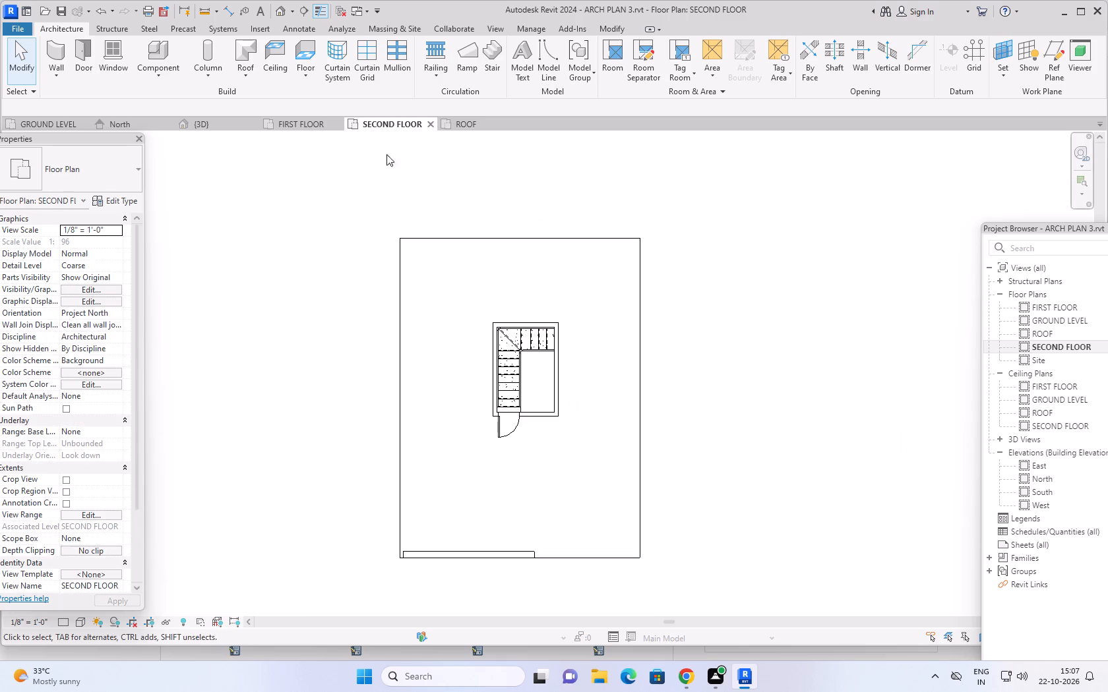
{"action": "scroll", "coordinate": [390, 556], "scroll_direction": "up", "scroll_amount": 10}
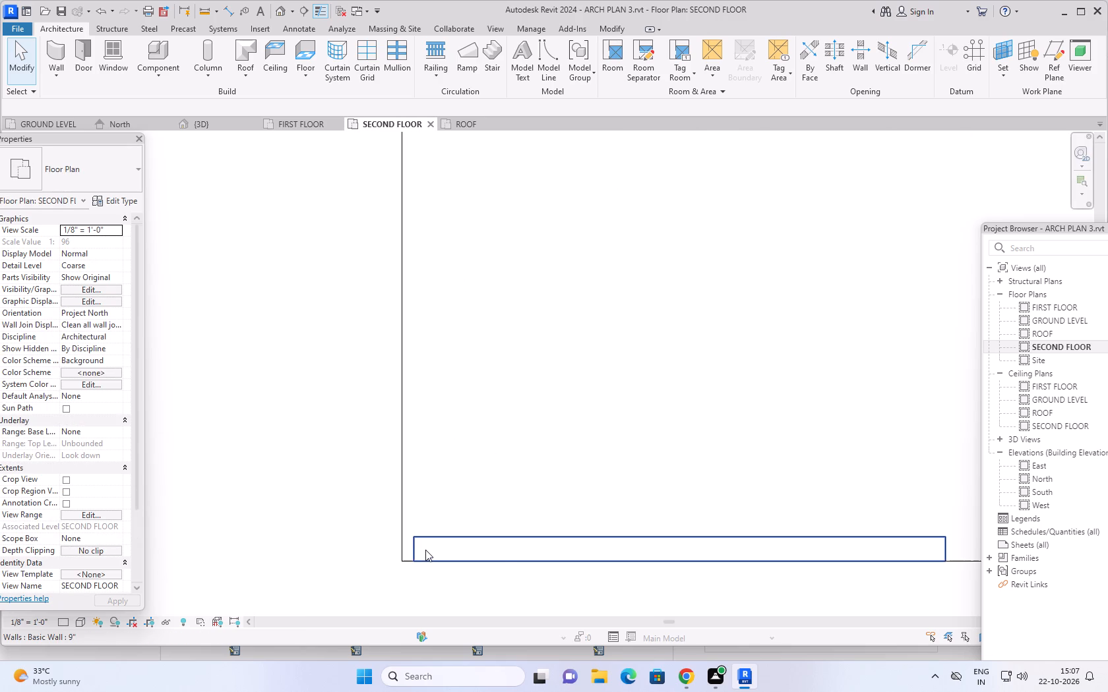
{"action": "left_click", "coordinate": [426, 548]}
{"action": "left_click_drag", "start_coordinate": [413, 559], "coordinate": [406, 560]}
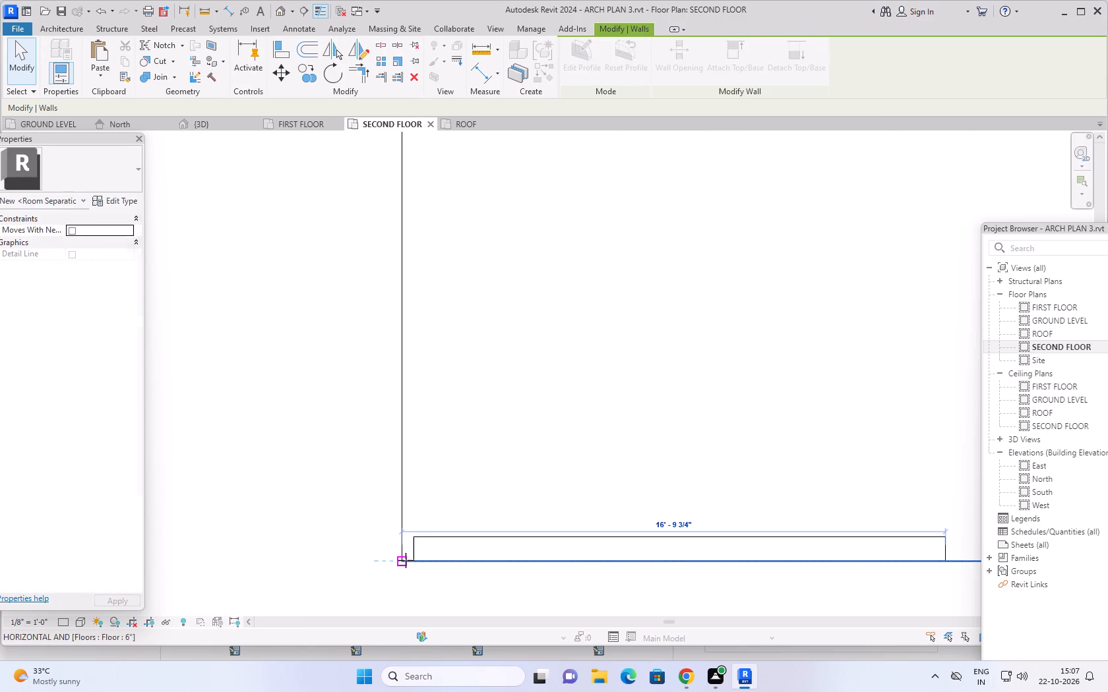
{"action": "left_click_drag", "start_coordinate": [406, 560], "coordinate": [403, 560]}
{"action": "scroll", "coordinate": [355, 478], "scroll_direction": "down", "scroll_amount": 7}
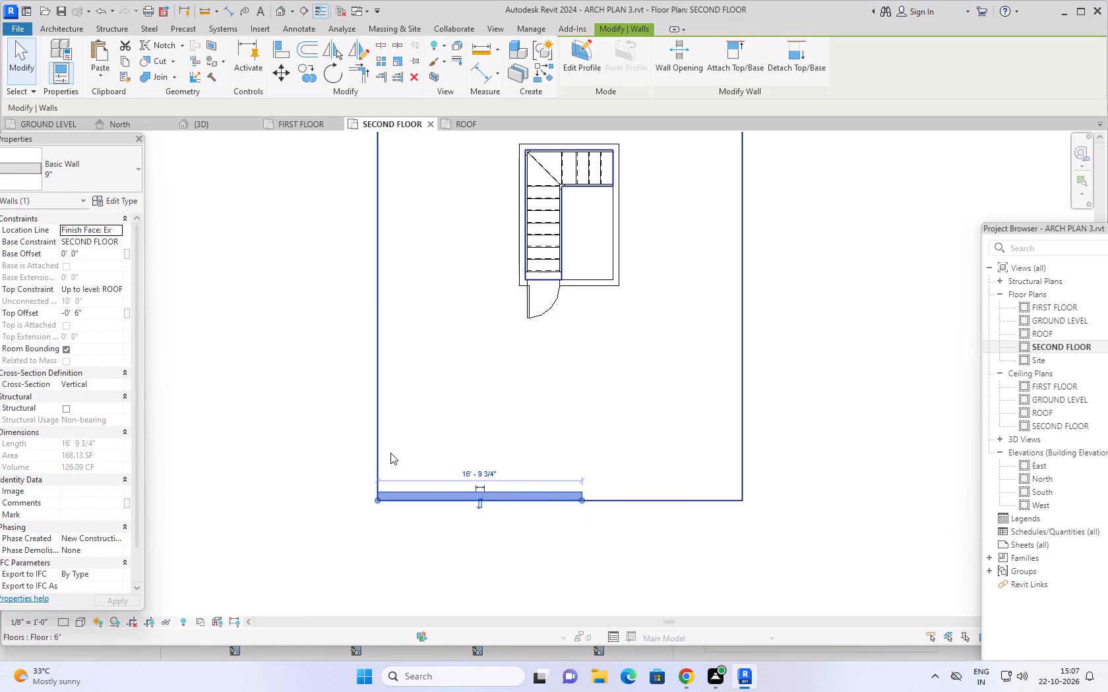
{"action": "scroll", "coordinate": [390, 453], "scroll_direction": "down", "scroll_amount": 2}
{"action": "left_click", "coordinate": [739, 456]}
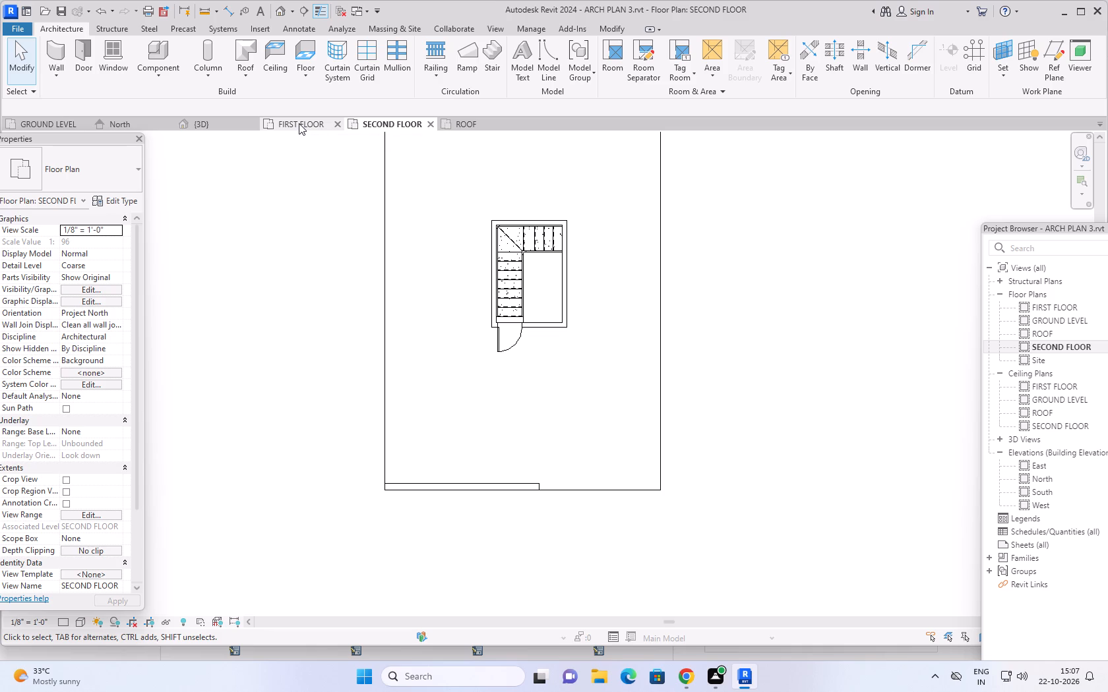
Examine the FIRST FLOOR layout and the building's front in 3D to check the extended second-floor wall.
{"action": "left_click", "coordinate": [299, 123]}
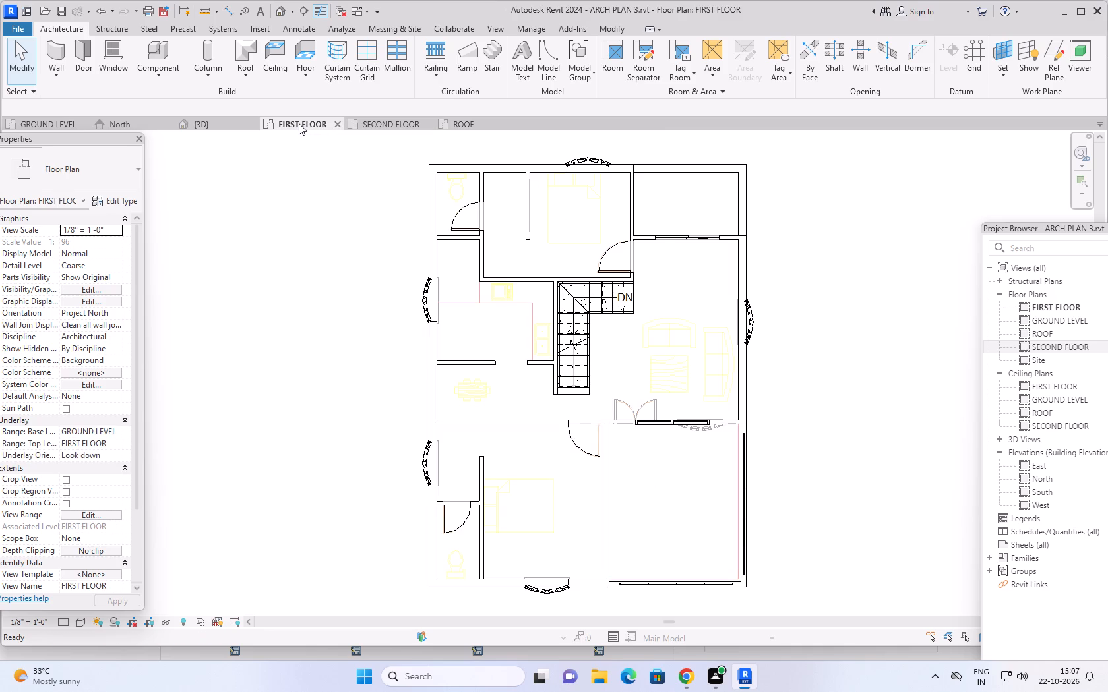
{"action": "left_click", "coordinate": [210, 124]}
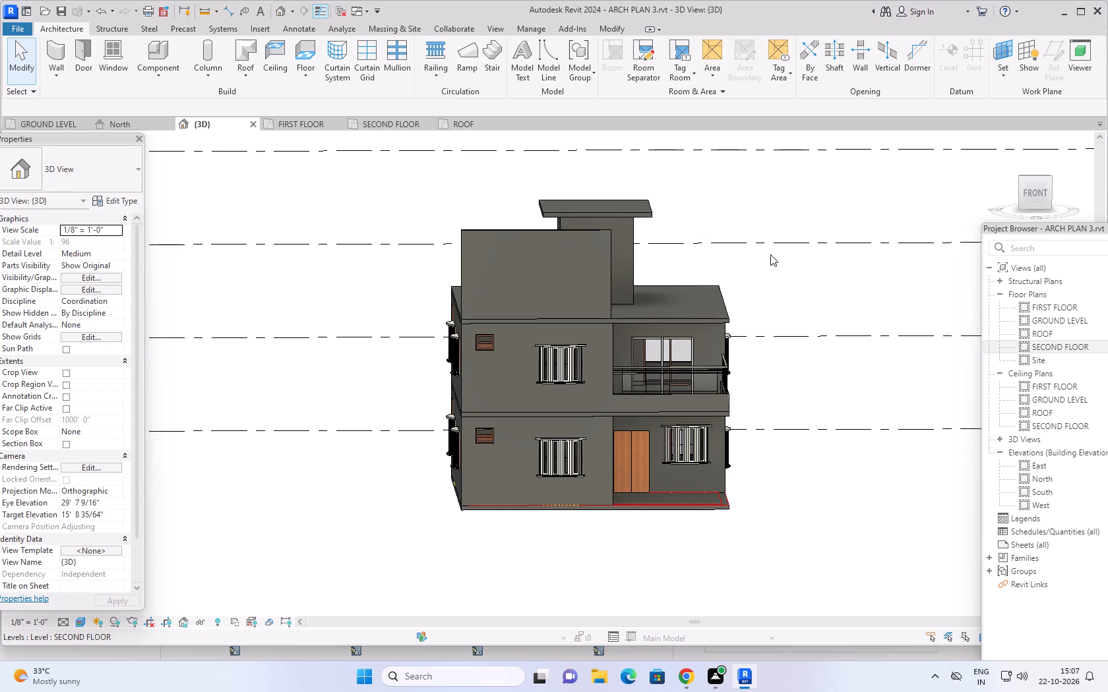
{"action": "middle_click_drag", "start_coordinate": [771, 261], "coordinate": [749, 233]}
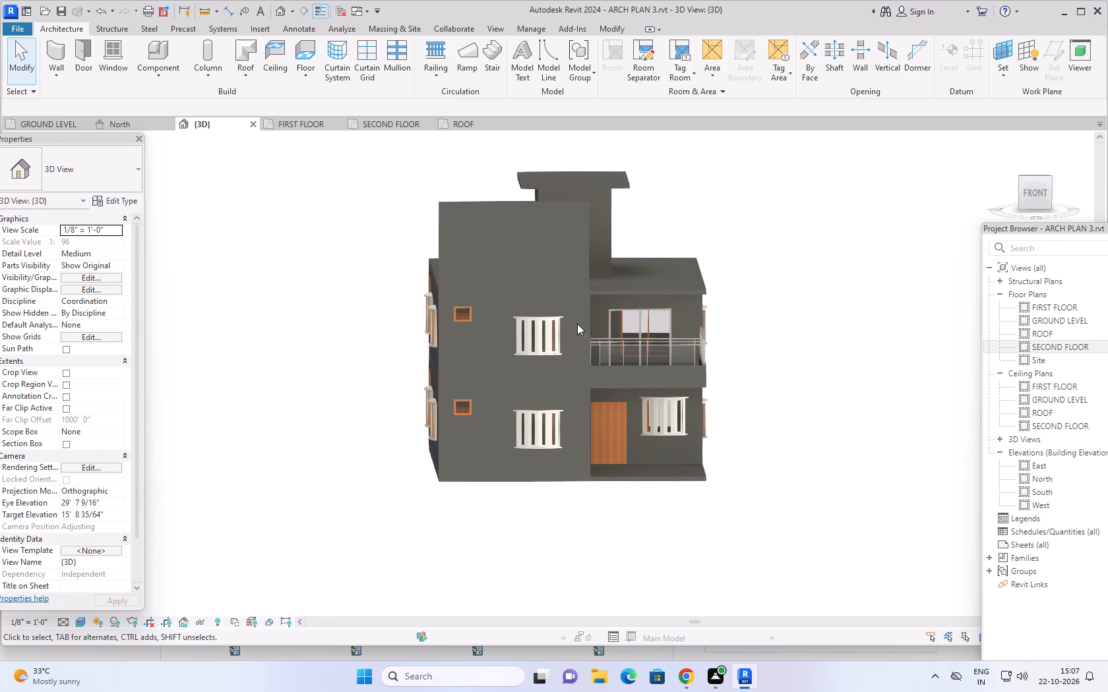
{"action": "middle_click_drag", "start_coordinate": [331, 332], "coordinate": [340, 341]}
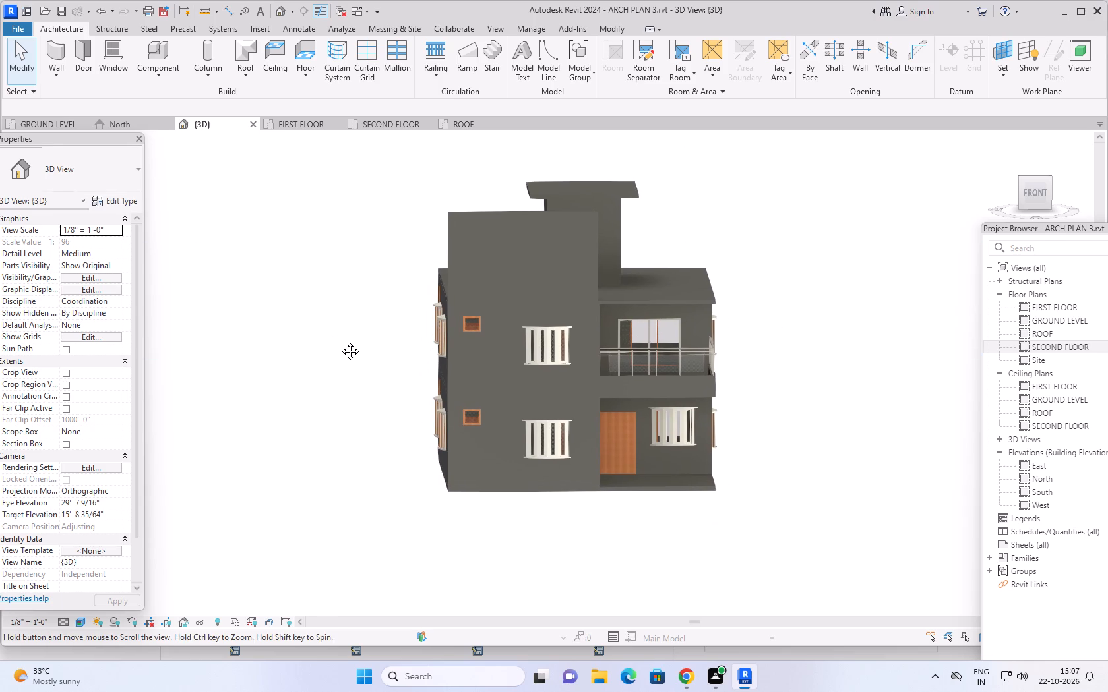
{"action": "middle_click_drag", "start_coordinate": [340, 341], "coordinate": [346, 332]}
{"action": "scroll", "coordinate": [346, 328], "scroll_direction": "up", "scroll_amount": 1}
In the SECOND FLOOR plan, set up a new 9" basic wall with its top constraint up to level ROOF.
{"action": "left_click", "coordinate": [386, 115]}
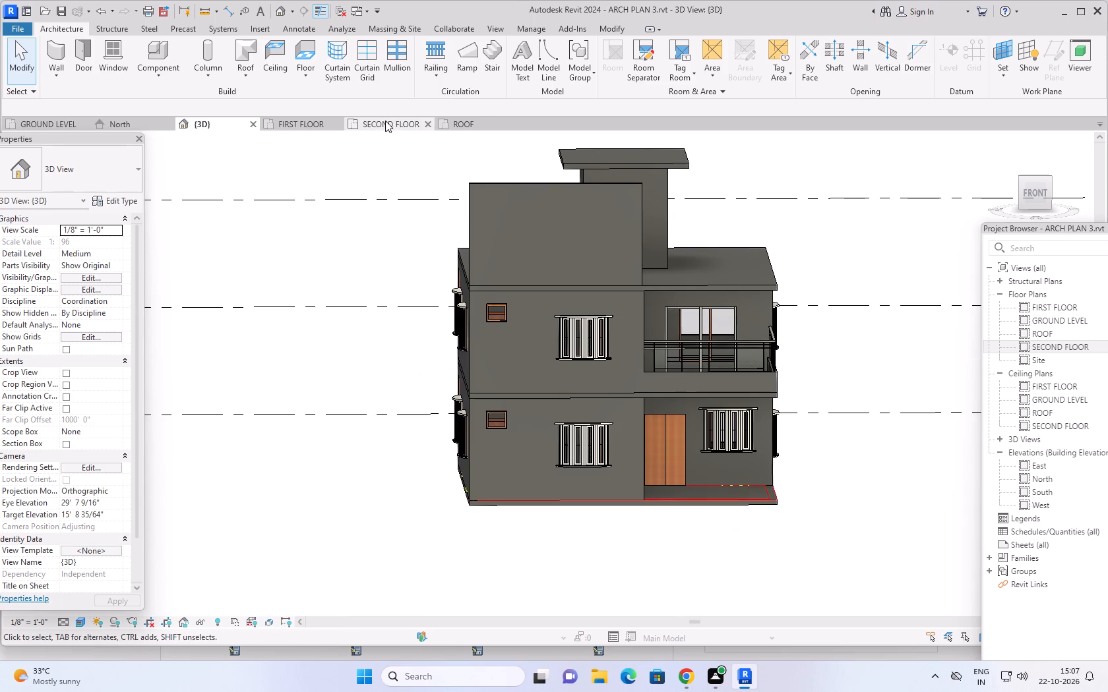
{"action": "left_click", "coordinate": [385, 121]}
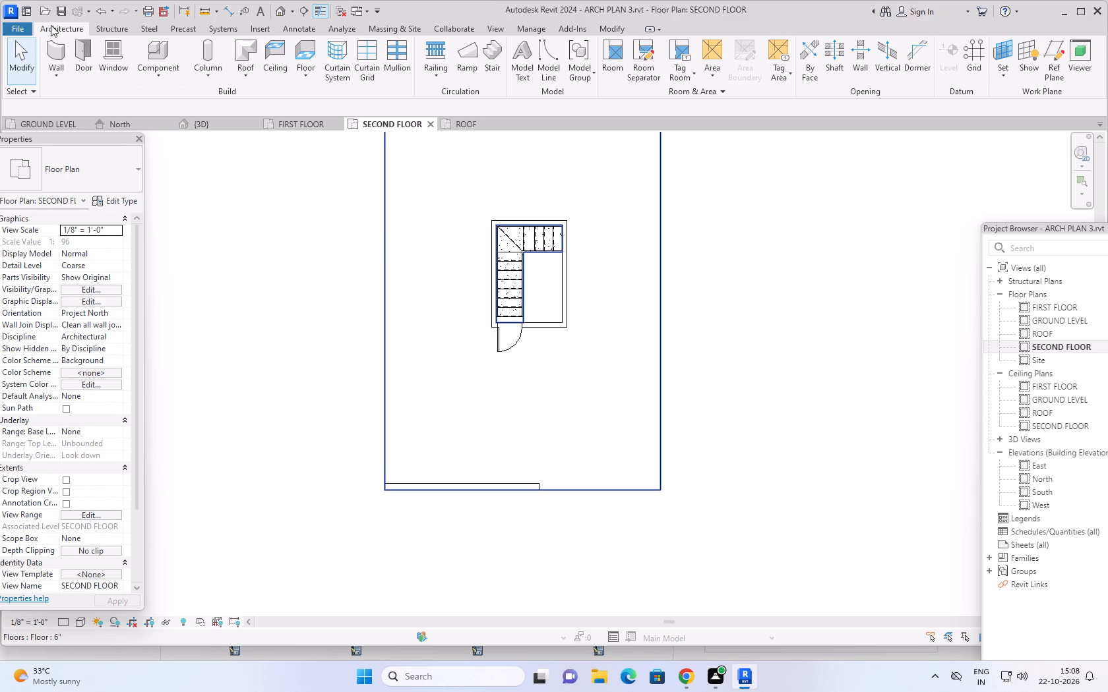
{"action": "left_click", "coordinate": [61, 52]}
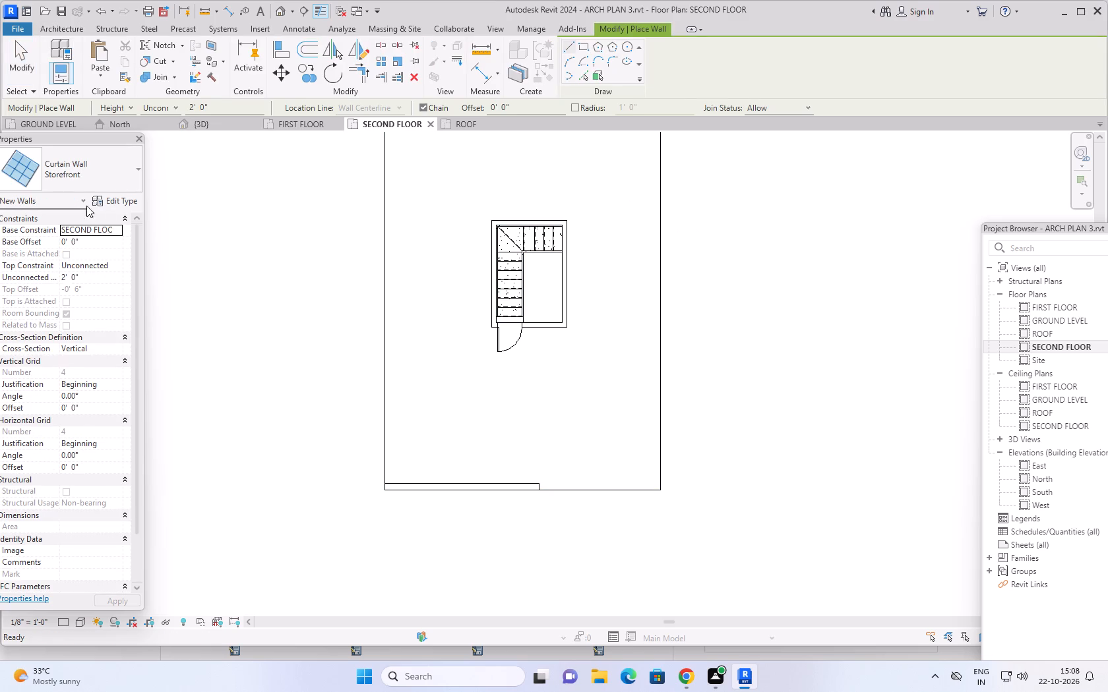
{"action": "left_click", "coordinate": [134, 171]}
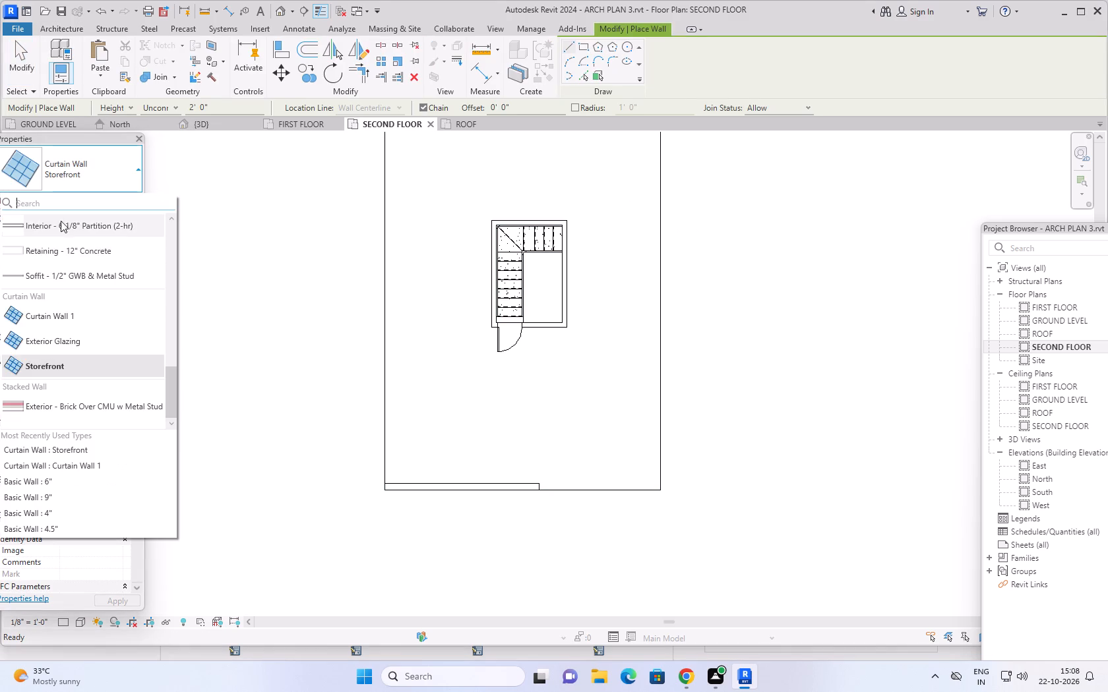
{"action": "scroll", "coordinate": [59, 223], "scroll_direction": "up", "scroll_amount": 13}
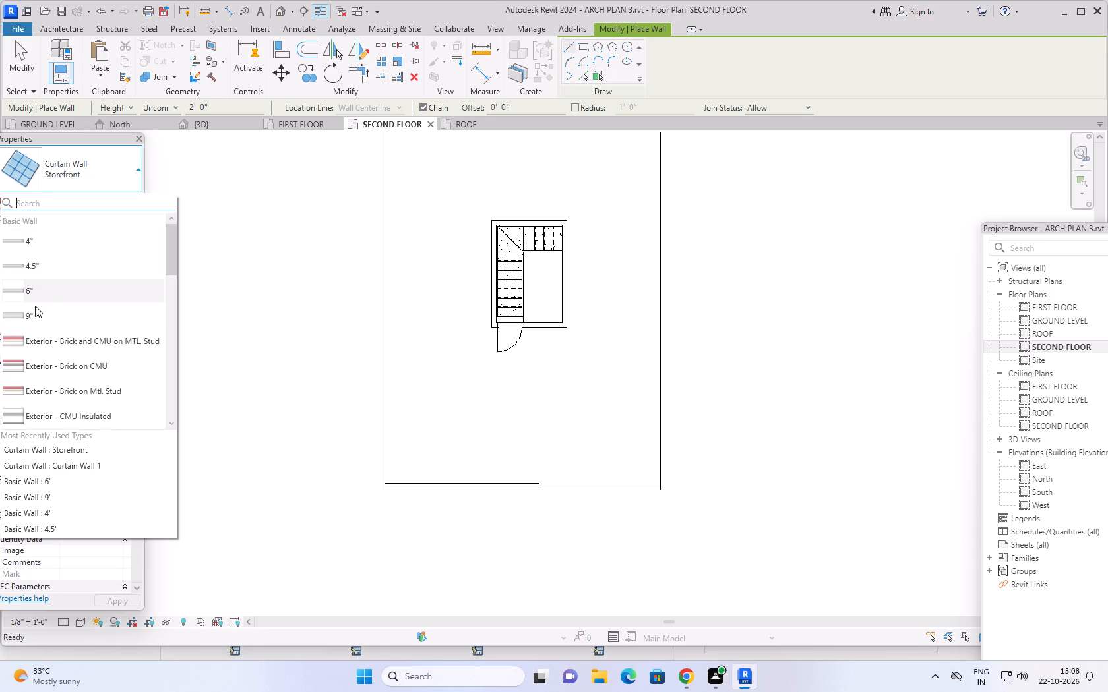
{"action": "left_click", "coordinate": [32, 313]}
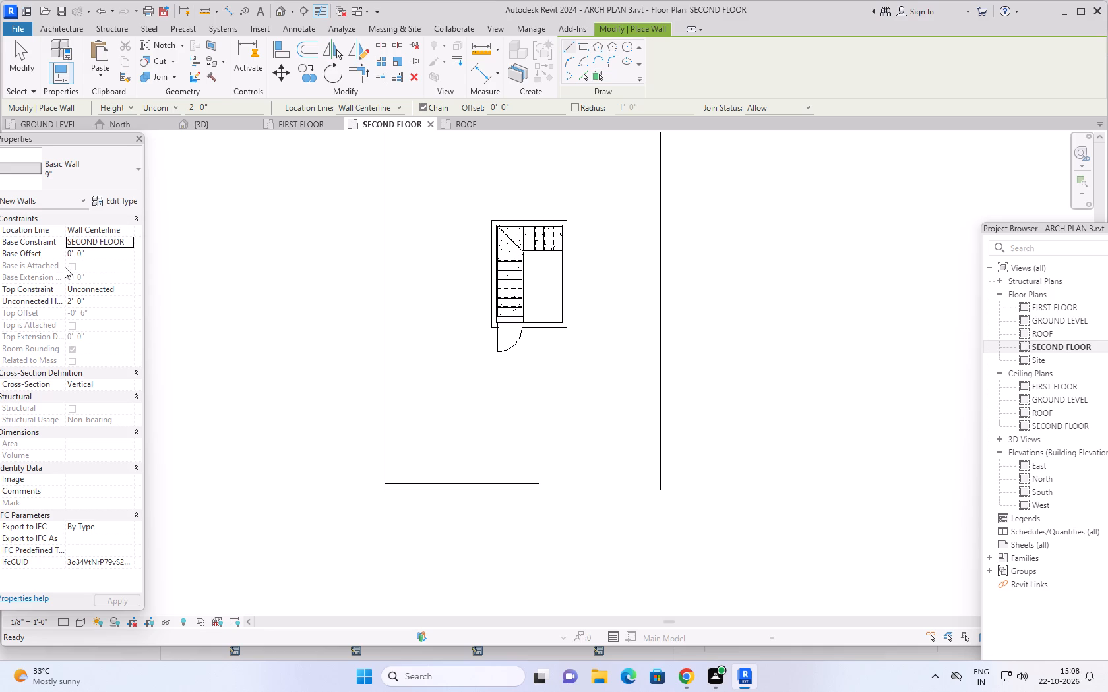
{"action": "left_click", "coordinate": [118, 289]}
{"action": "left_click", "coordinate": [127, 288]}
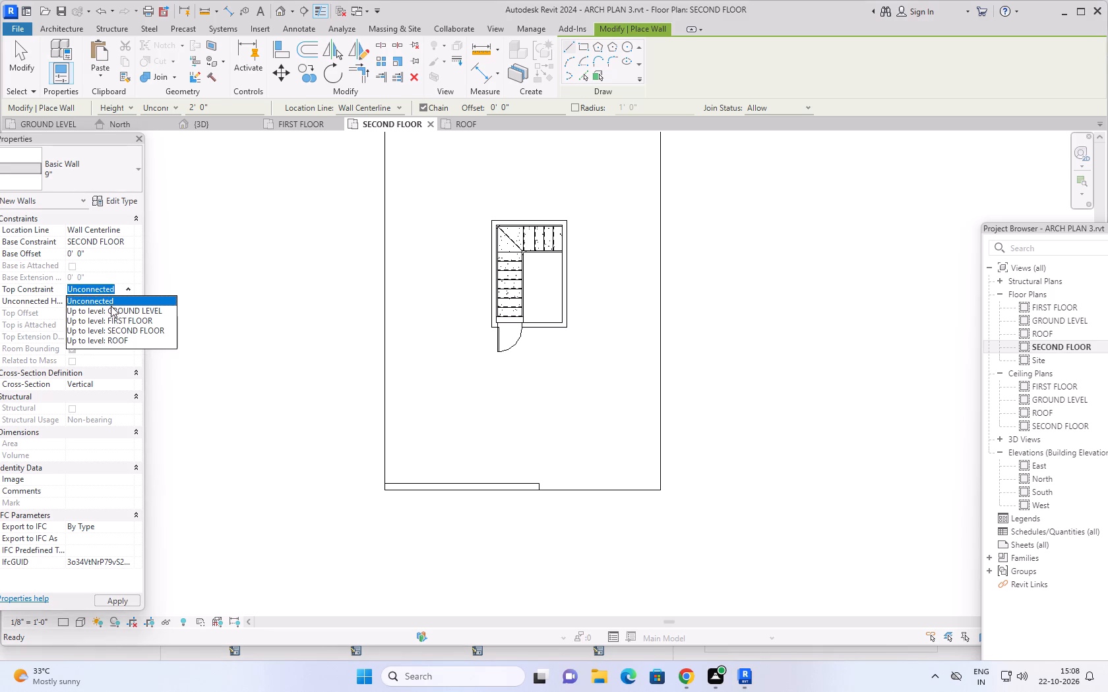
{"action": "left_click", "coordinate": [111, 337]}
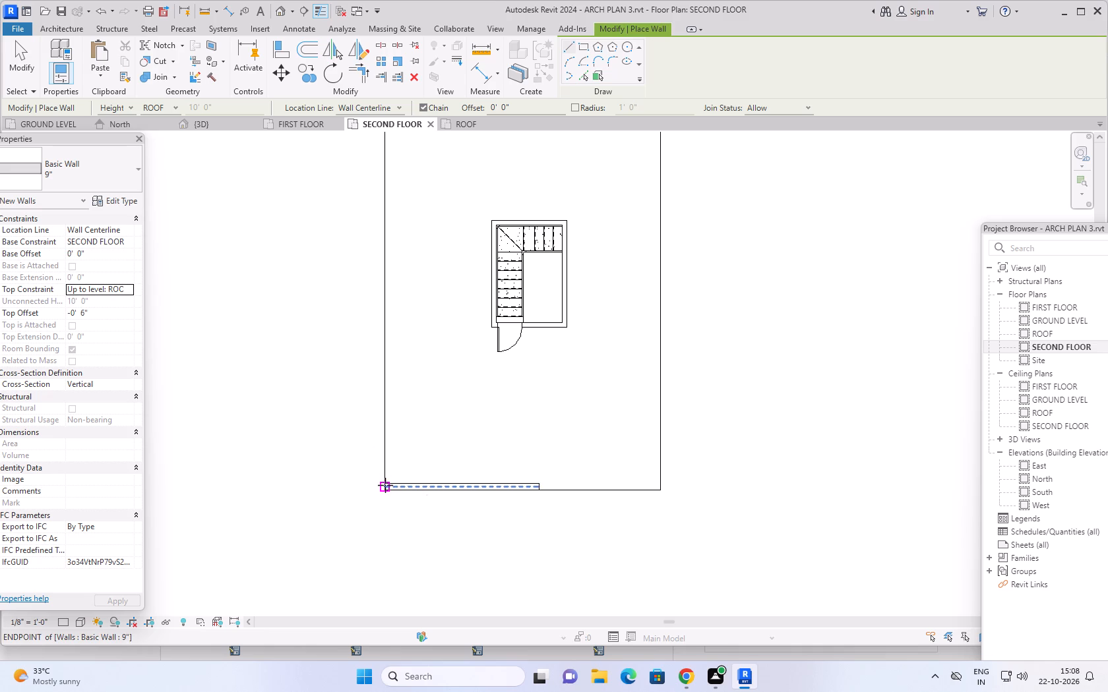
Using location line Finish Face: Exterior, draw three walls enclosing a room behind the front wall, about 11' 9" deep and 16' 9 3/4" wide.
{"action": "scroll", "coordinate": [385, 494], "scroll_direction": "up", "scroll_amount": 5}
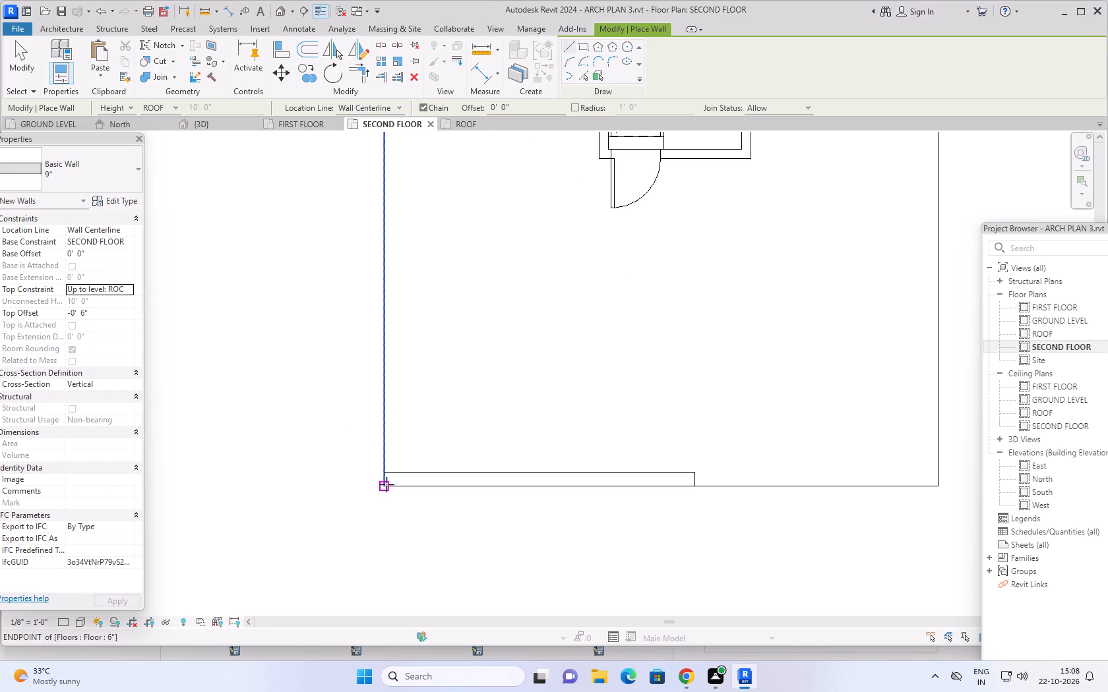
{"action": "left_click", "coordinate": [385, 484]}
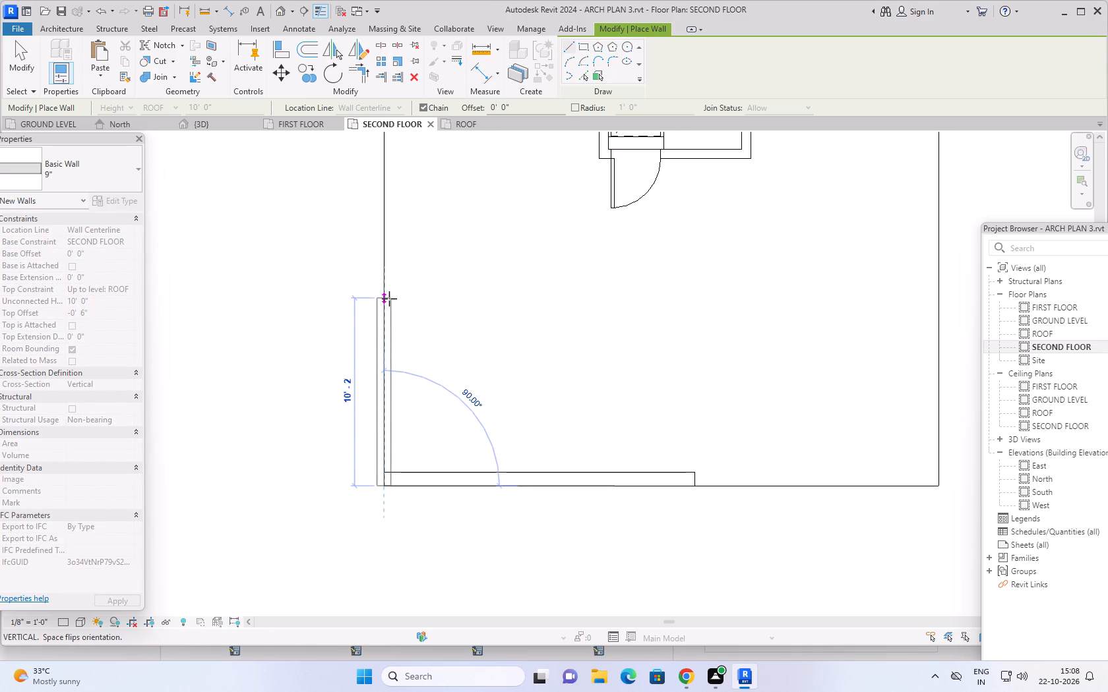
{"action": "key", "text": "Escape"}
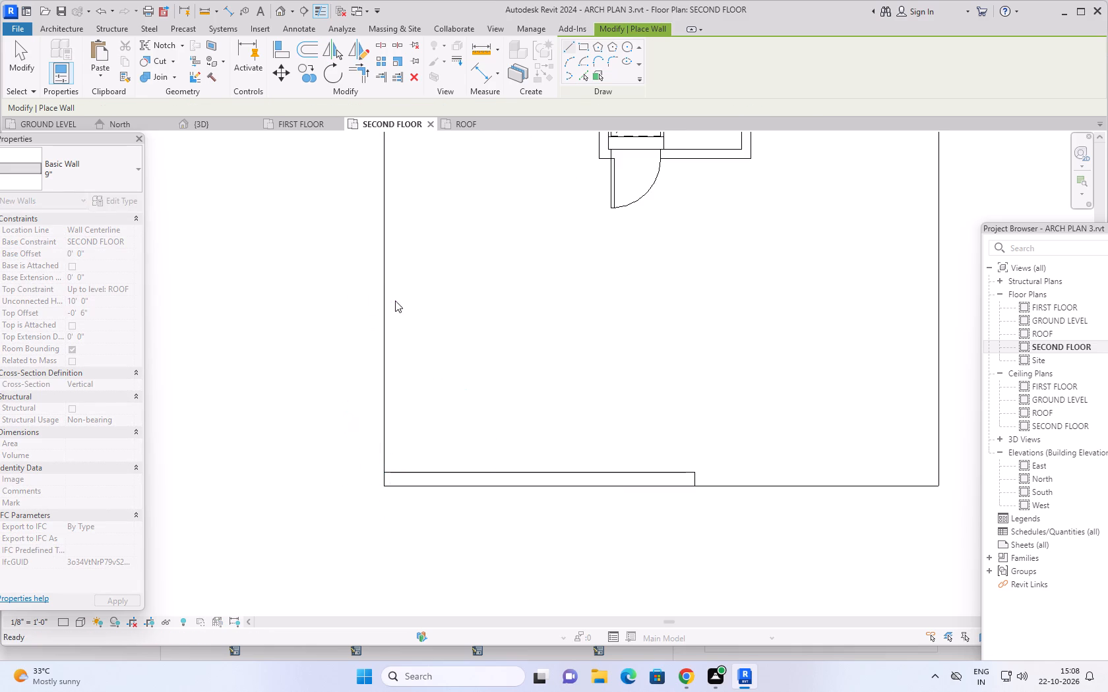
{"action": "left_click", "coordinate": [129, 230]}
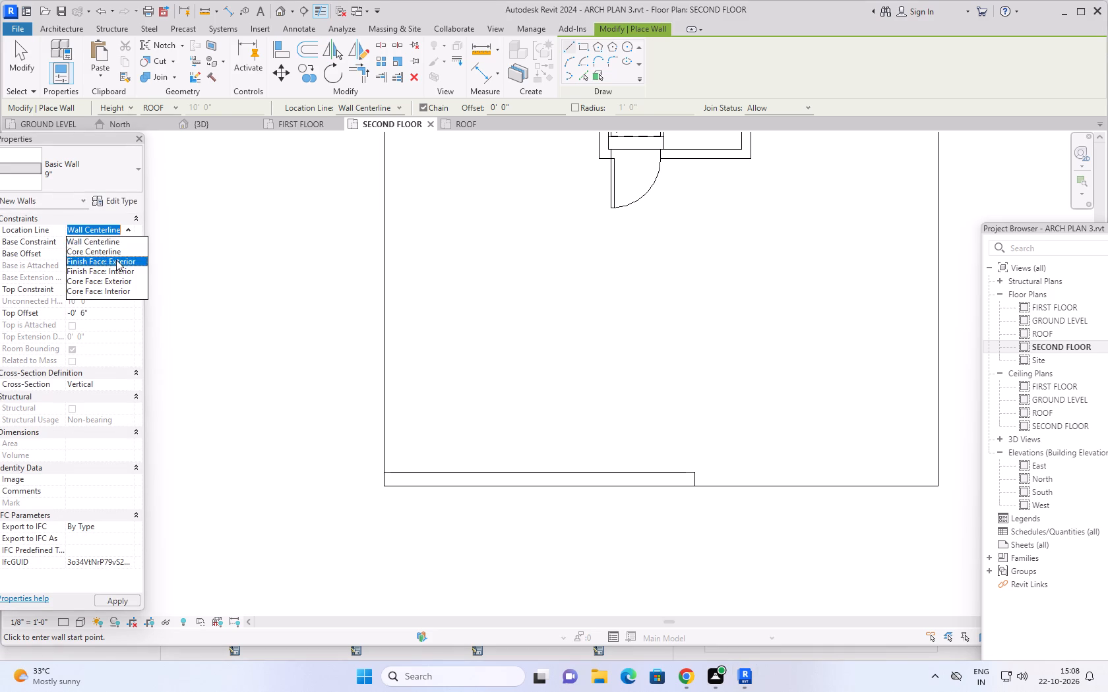
{"action": "left_click", "coordinate": [116, 260]}
{"action": "left_click", "coordinate": [381, 488]}
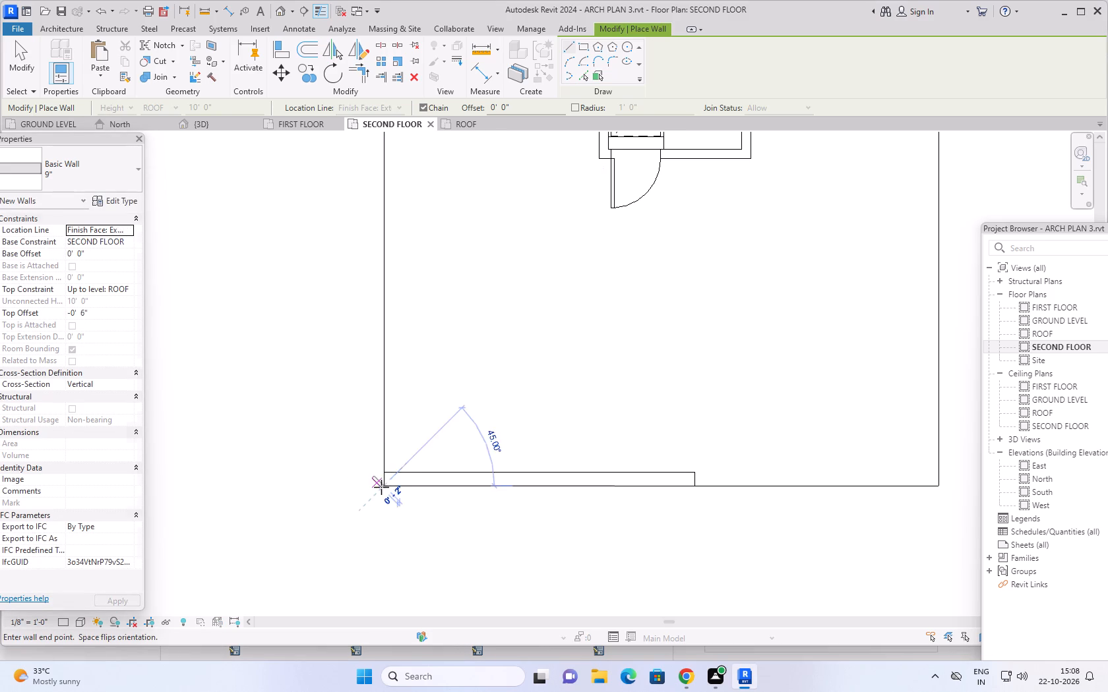
{"action": "left_click", "coordinate": [383, 269]}
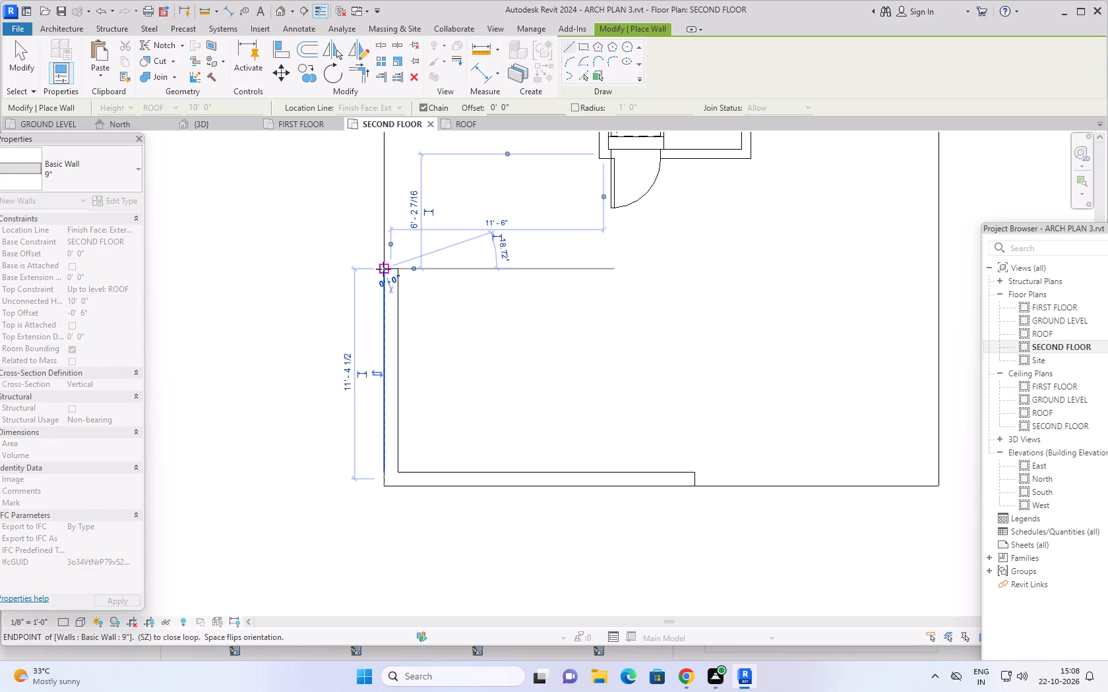
{"action": "left_click", "coordinate": [692, 264]}
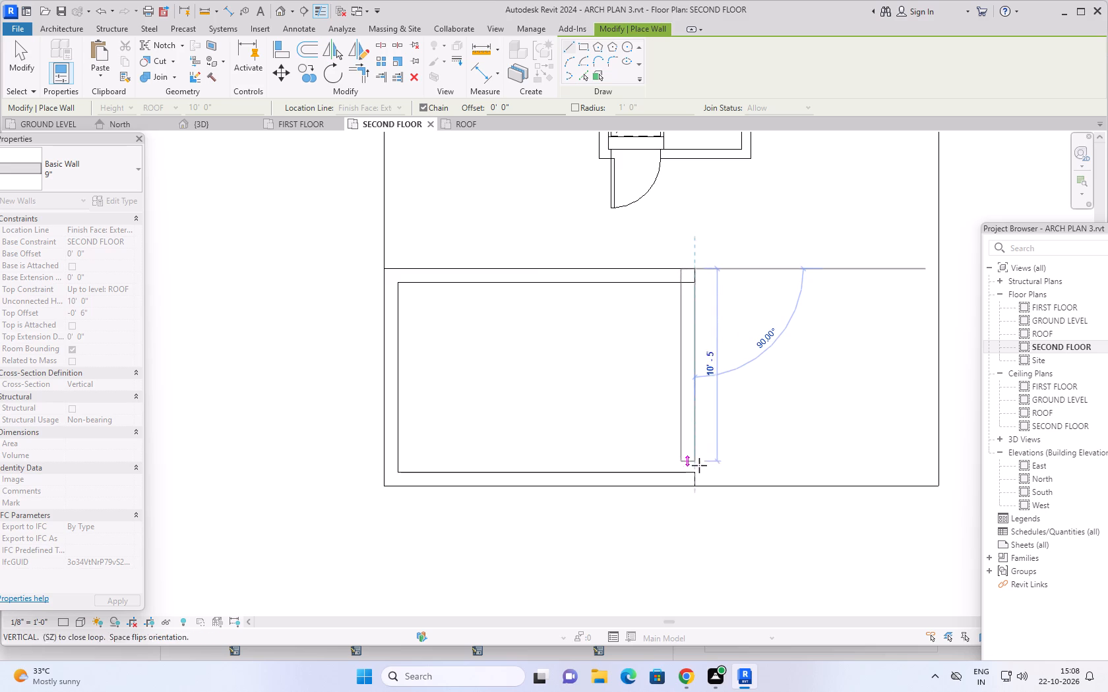
{"action": "left_click", "coordinate": [696, 487]}
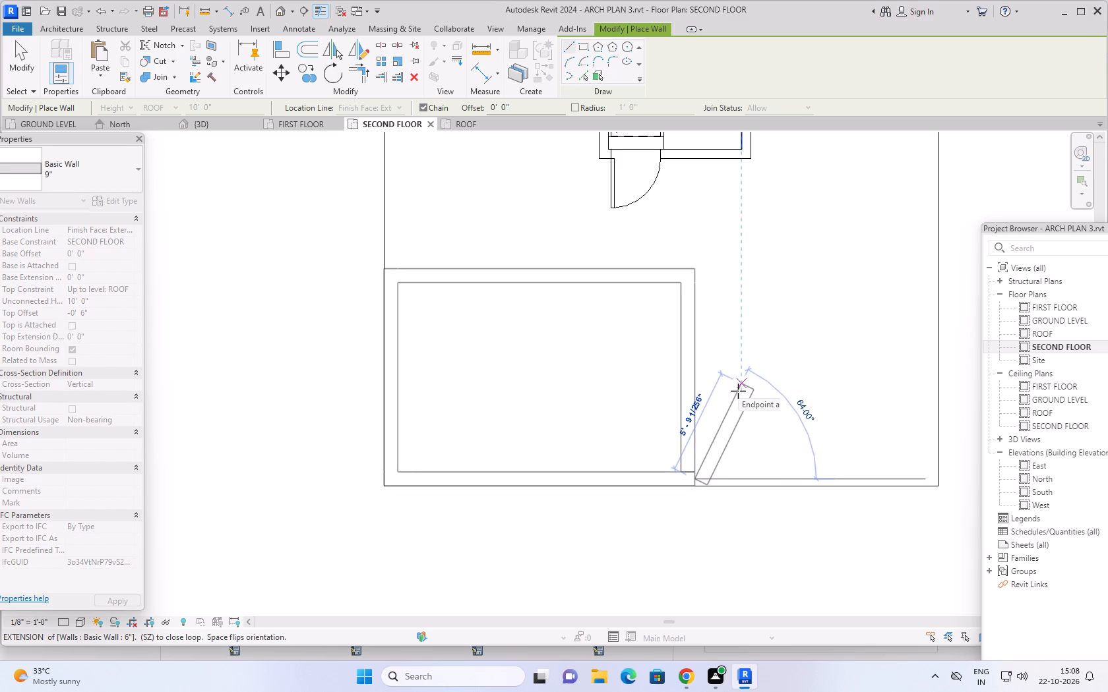
{"action": "key", "text": "Escape"}
{"action": "key", "text": "Escape"}
Examine the enclosed second-floor room in the plan and in 3D, and check the ROOF plan above it.
{"action": "scroll", "coordinate": [774, 365], "scroll_direction": "down", "scroll_amount": 1}
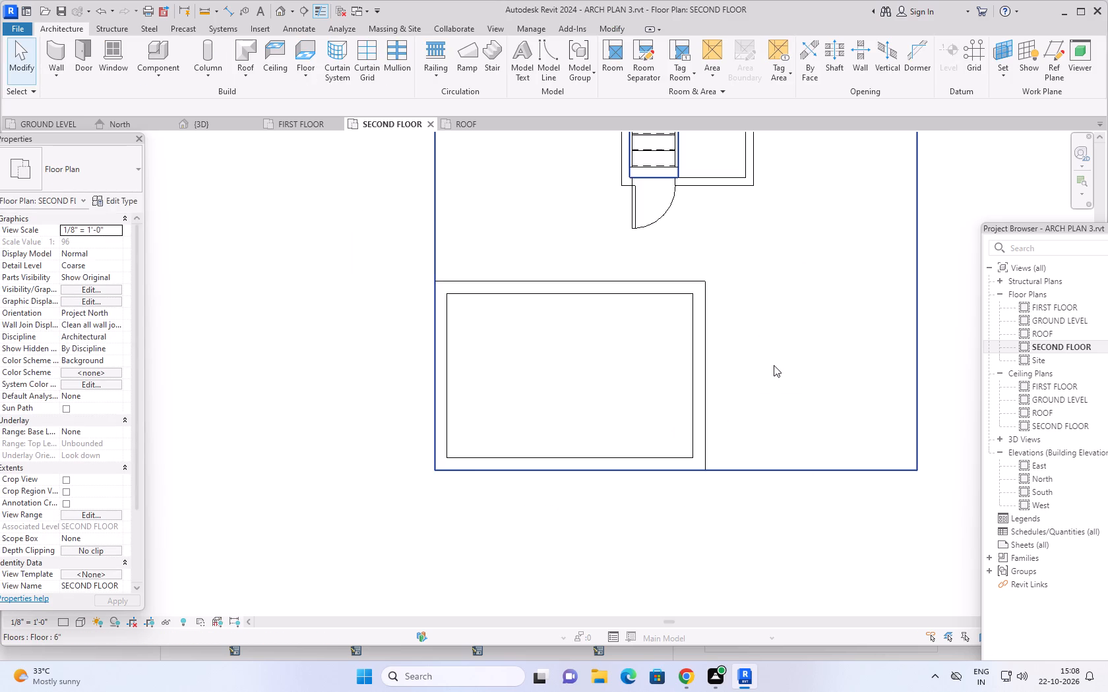
{"action": "scroll", "coordinate": [774, 365], "scroll_direction": "down", "scroll_amount": 1}
{"action": "middle_click", "coordinate": [774, 382]}
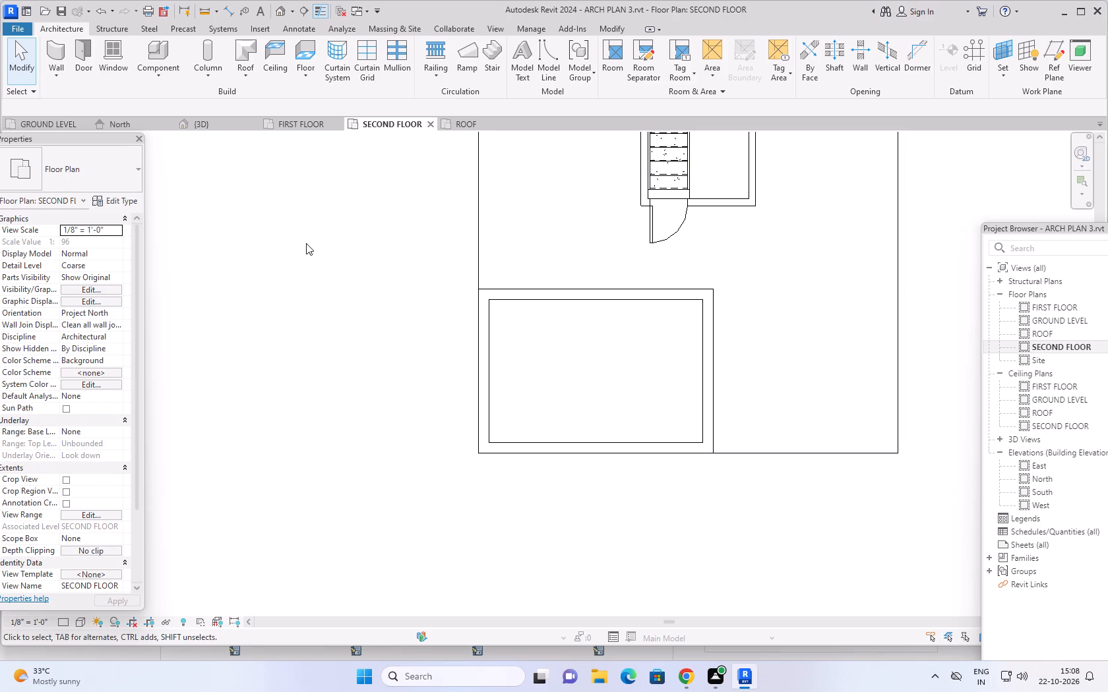
{"action": "left_click", "coordinate": [207, 125]}
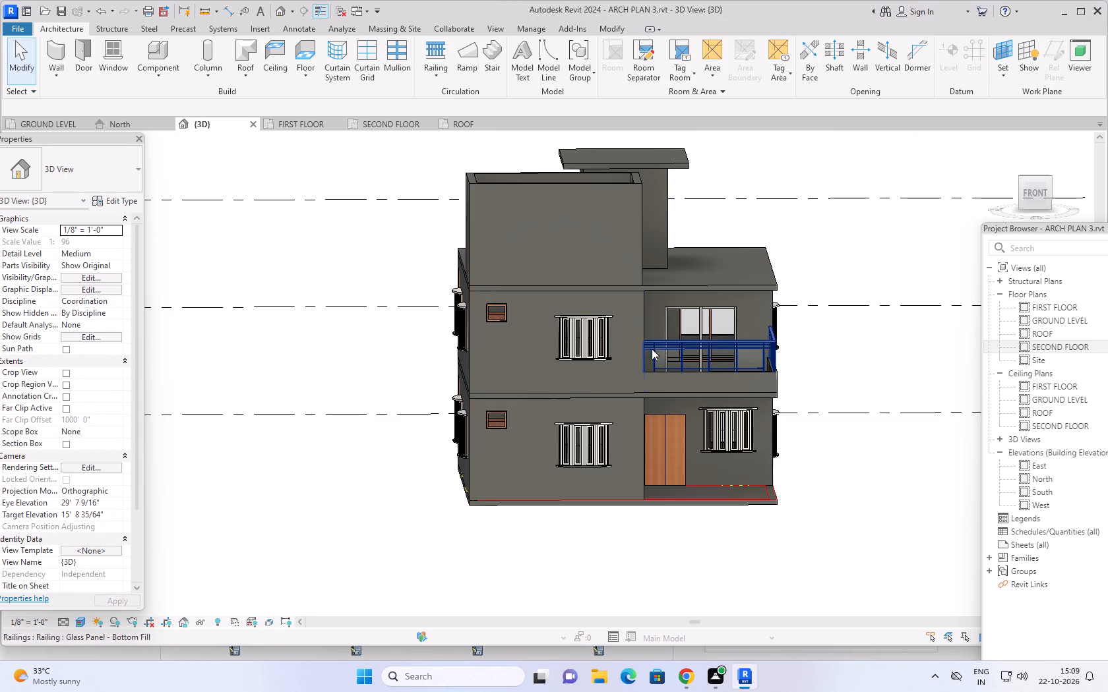
{"action": "middle_click_drag", "start_coordinate": [394, 339], "coordinate": [496, 372]}
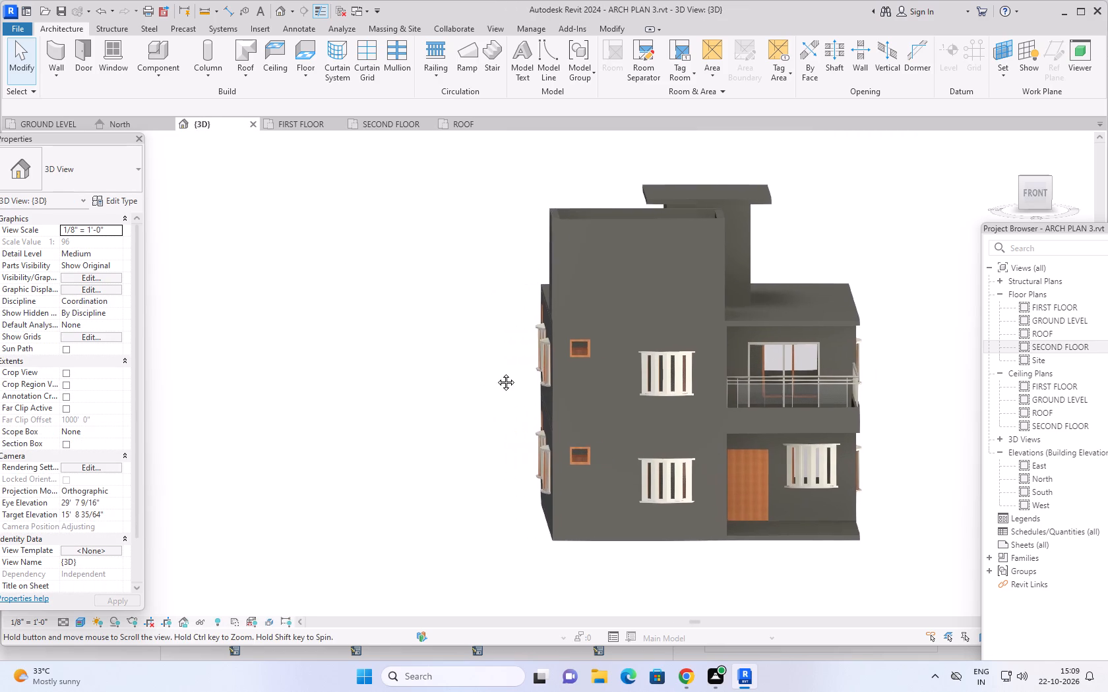
{"action": "middle_click_drag", "start_coordinate": [496, 372], "coordinate": [456, 377]}
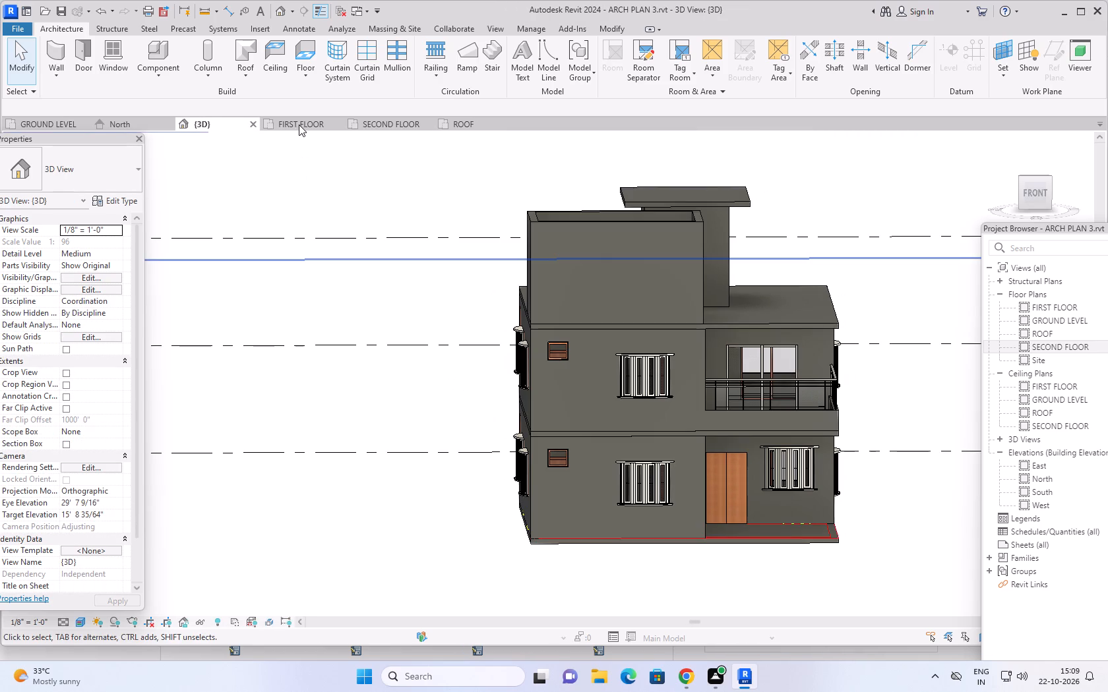
{"action": "left_click", "coordinate": [397, 125]}
{"action": "scroll", "coordinate": [587, 326], "scroll_direction": "down", "scroll_amount": 1}
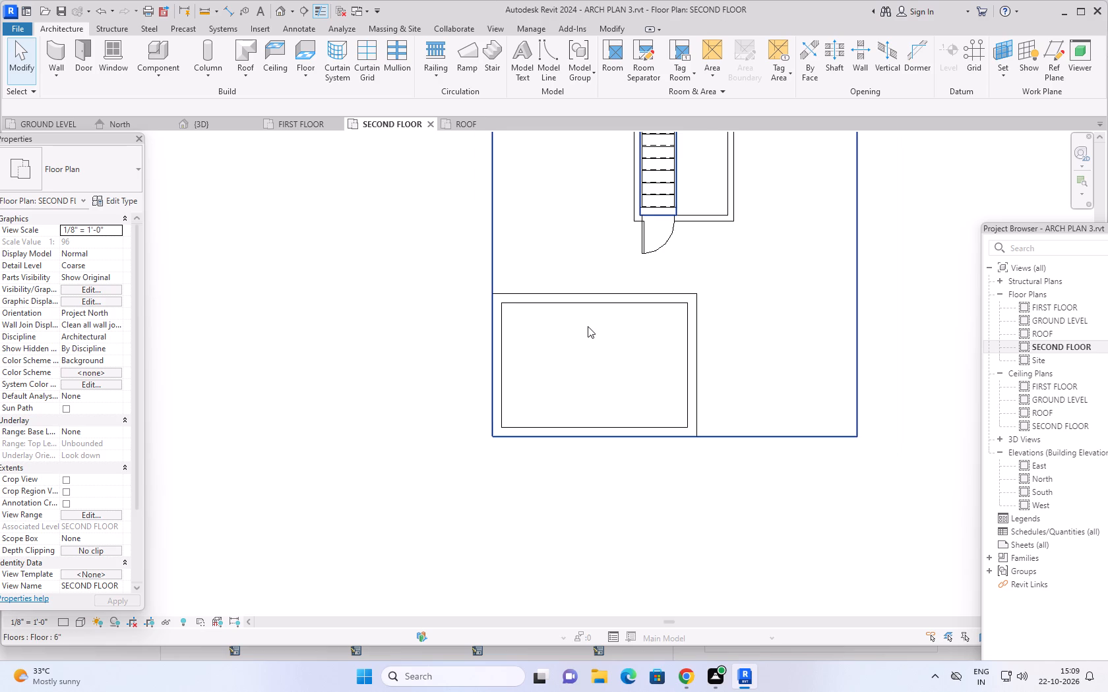
{"action": "scroll", "coordinate": [603, 349], "scroll_direction": "down", "scroll_amount": 1}
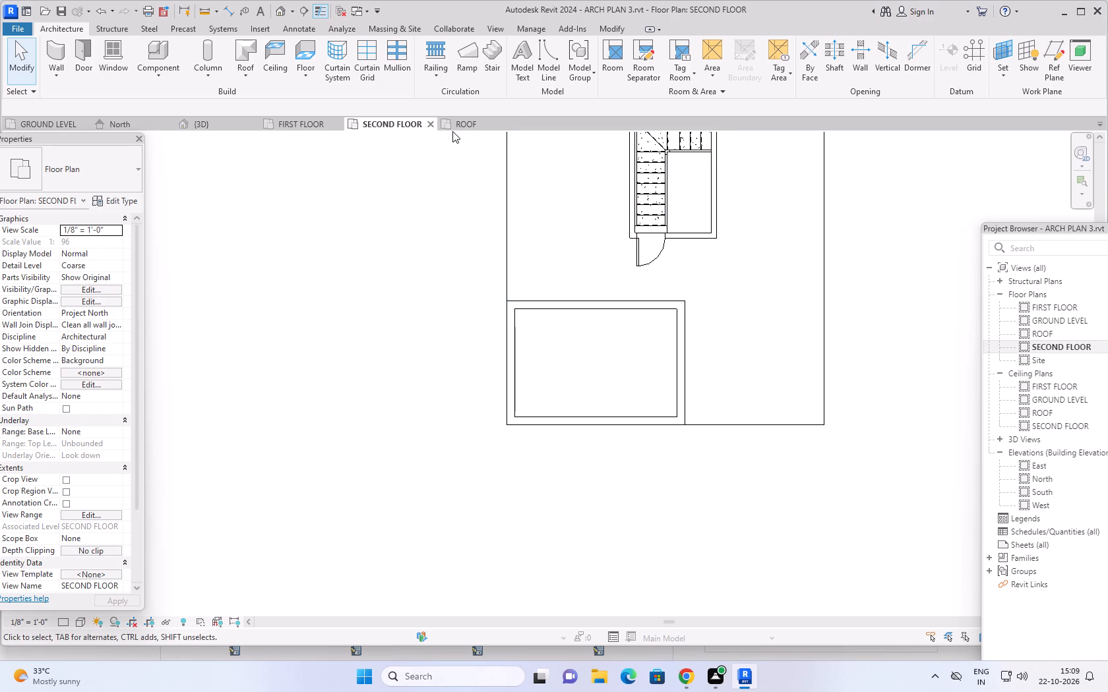
{"action": "left_click", "coordinate": [458, 125]}
{"action": "scroll", "coordinate": [557, 373], "scroll_direction": "up", "scroll_amount": 5}
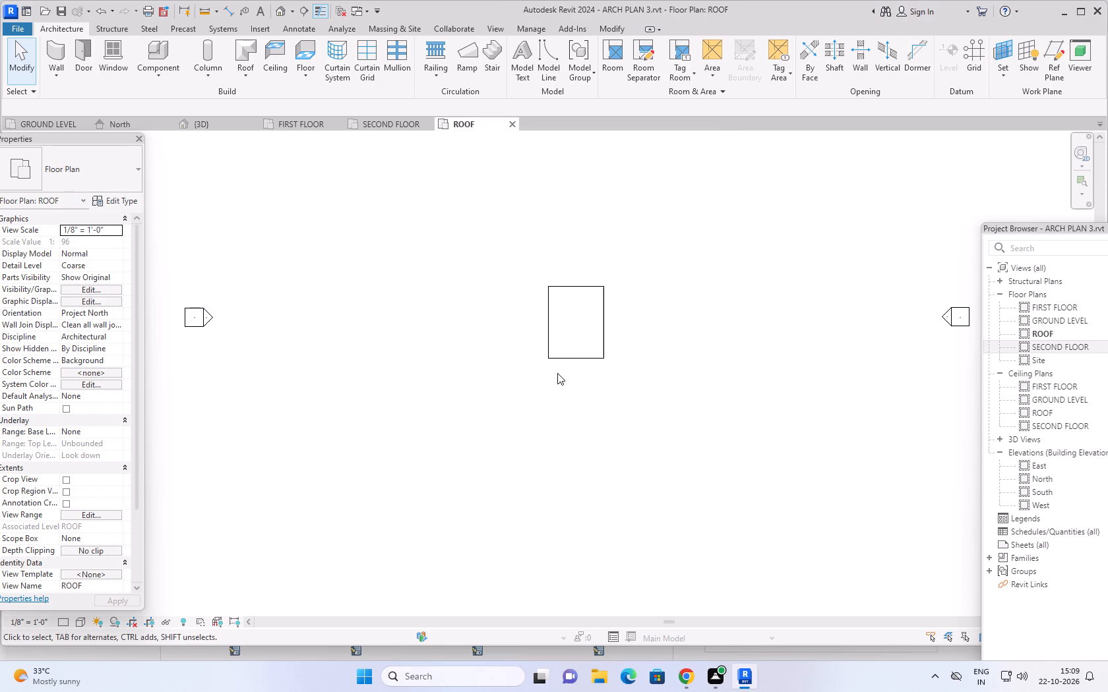
{"action": "scroll", "coordinate": [557, 373], "scroll_direction": "up", "scroll_amount": 7}
{"action": "scroll", "coordinate": [582, 324], "scroll_direction": "down", "scroll_amount": 12}
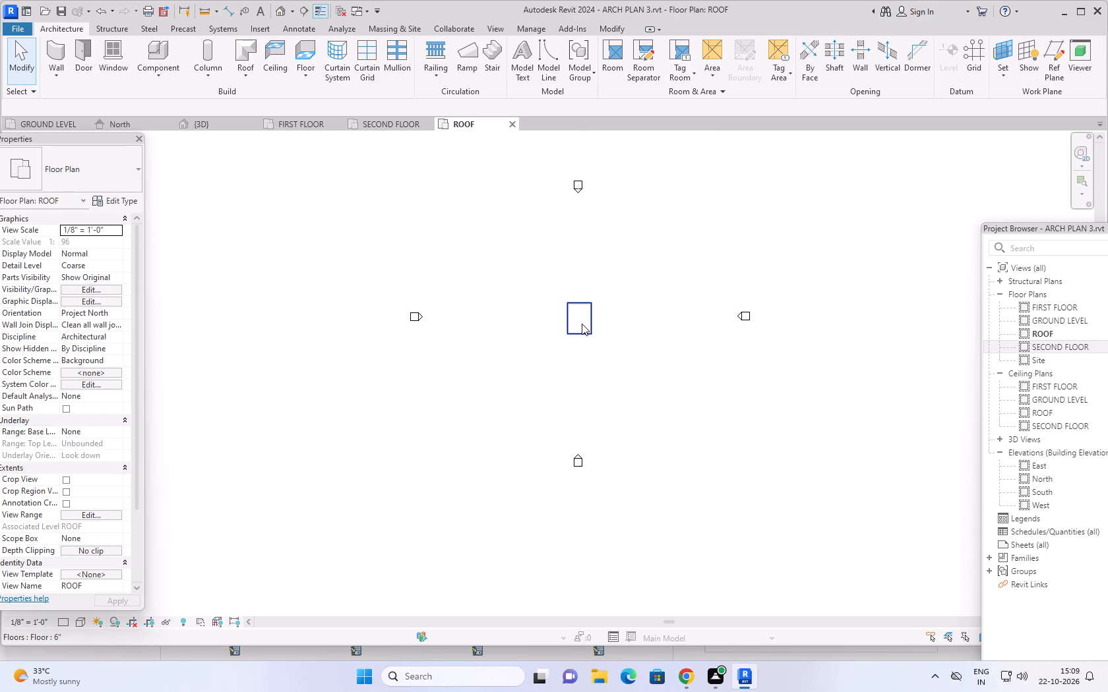
Create a 6" architectural floor on SECOND FLOOR with a rectangular boundary along the new room's outer wall faces, about 16' 9 3/4" by 11' 9".
{"action": "left_click", "coordinate": [383, 126]}
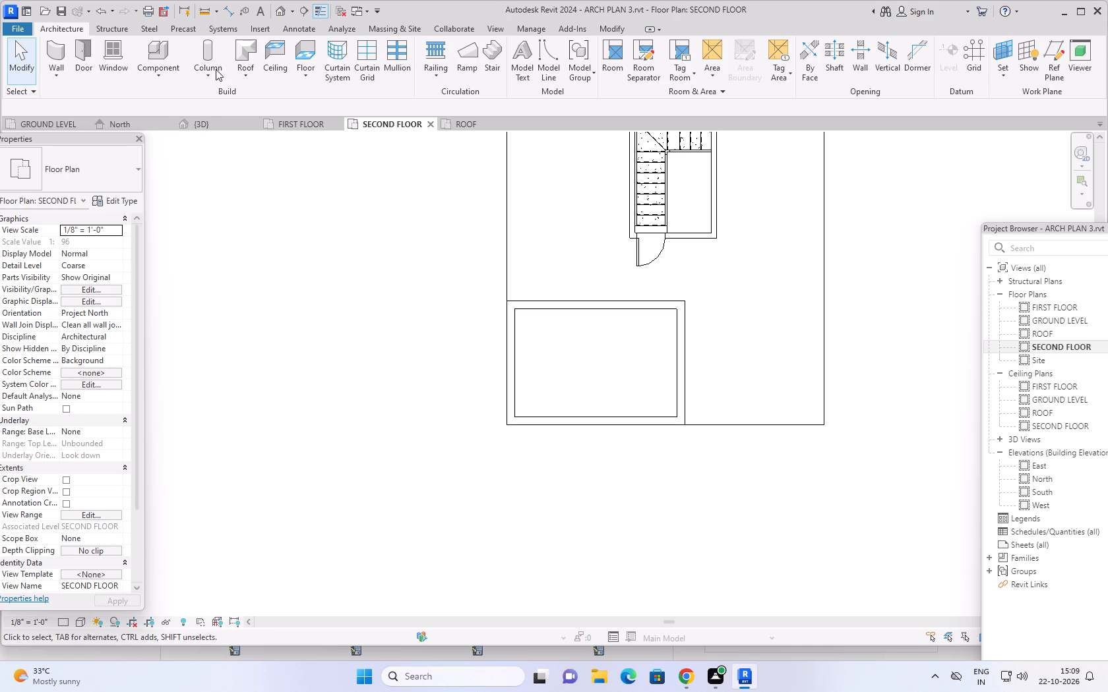
{"action": "left_click", "coordinate": [301, 69]}
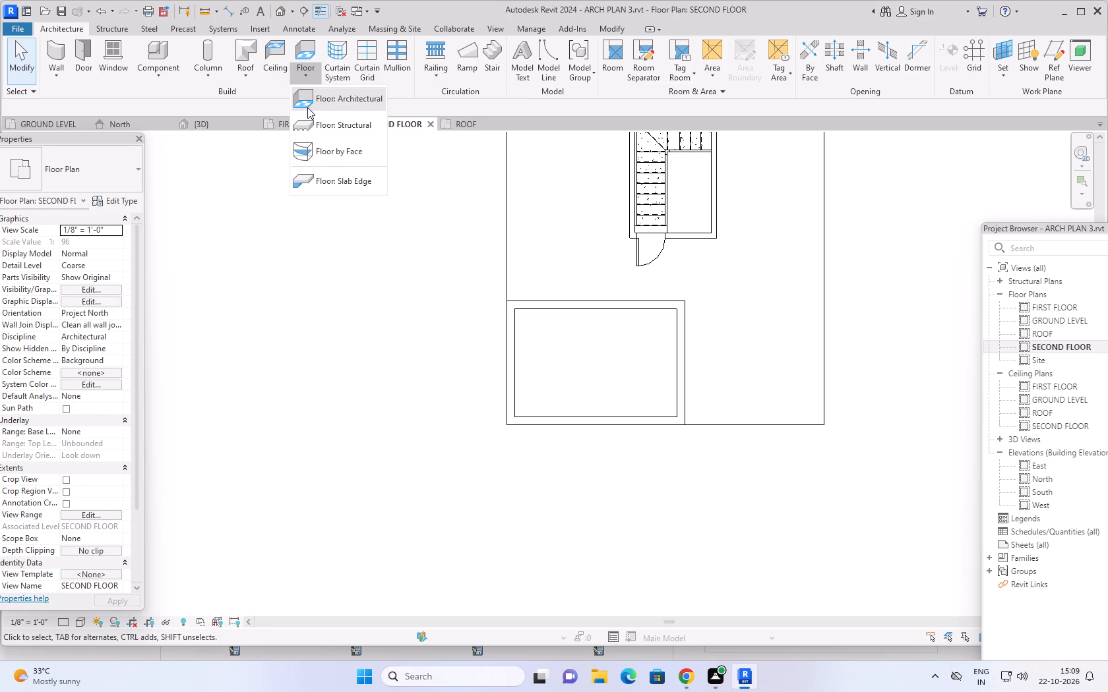
{"action": "left_click", "coordinate": [314, 105]}
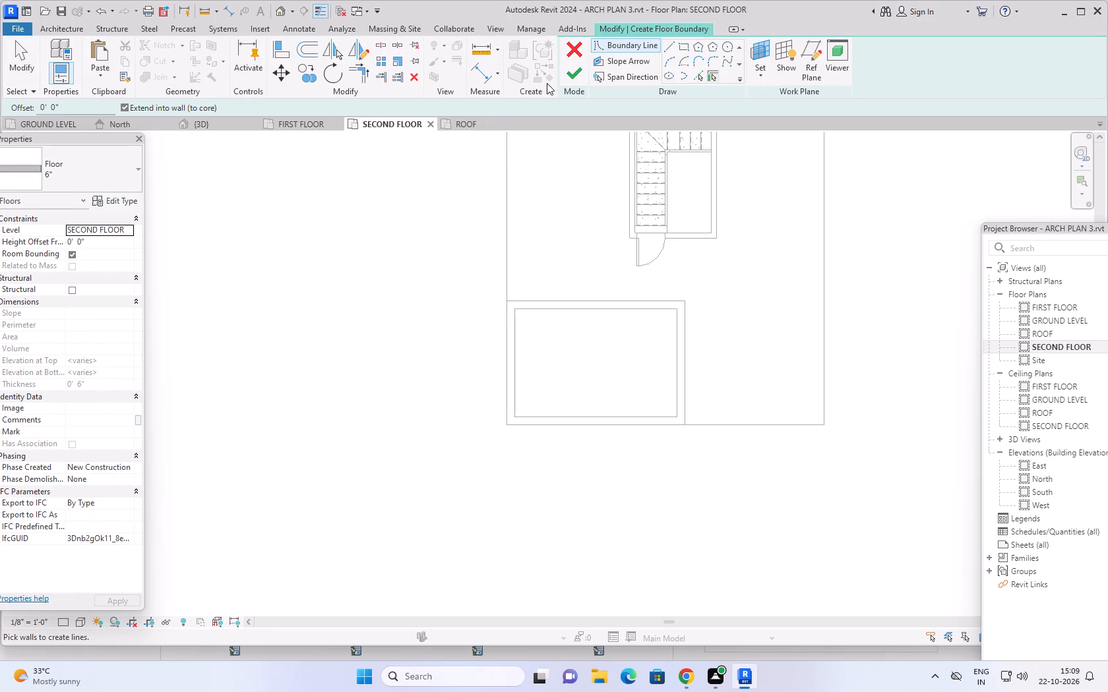
{"action": "left_click", "coordinate": [688, 43]}
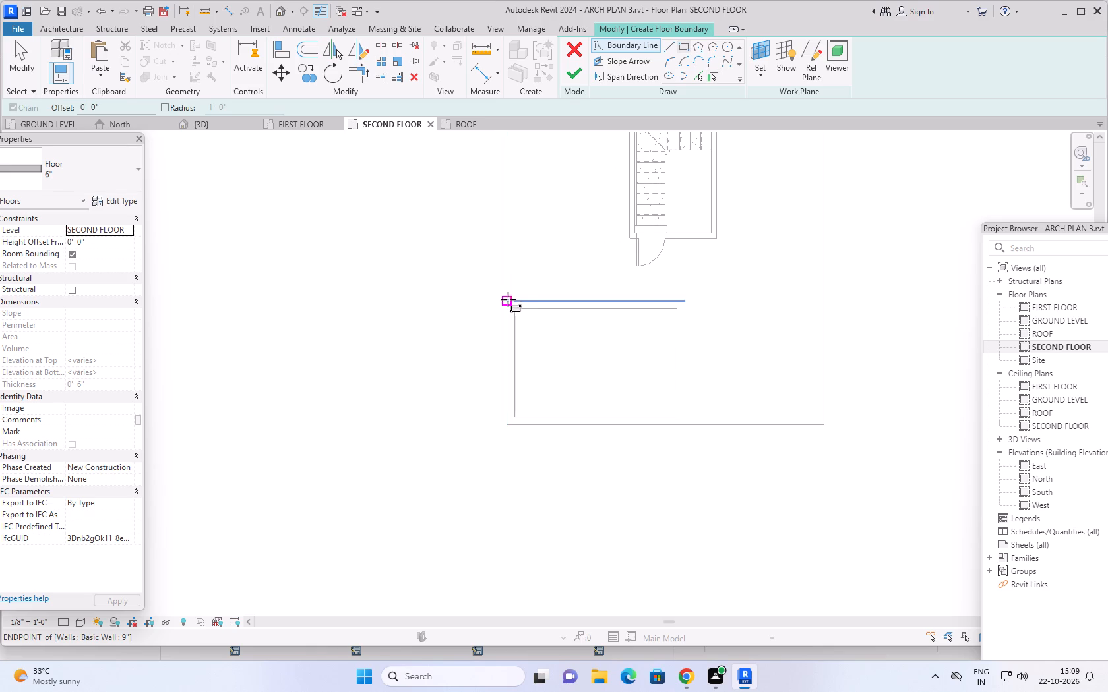
{"action": "left_click", "coordinate": [507, 301]}
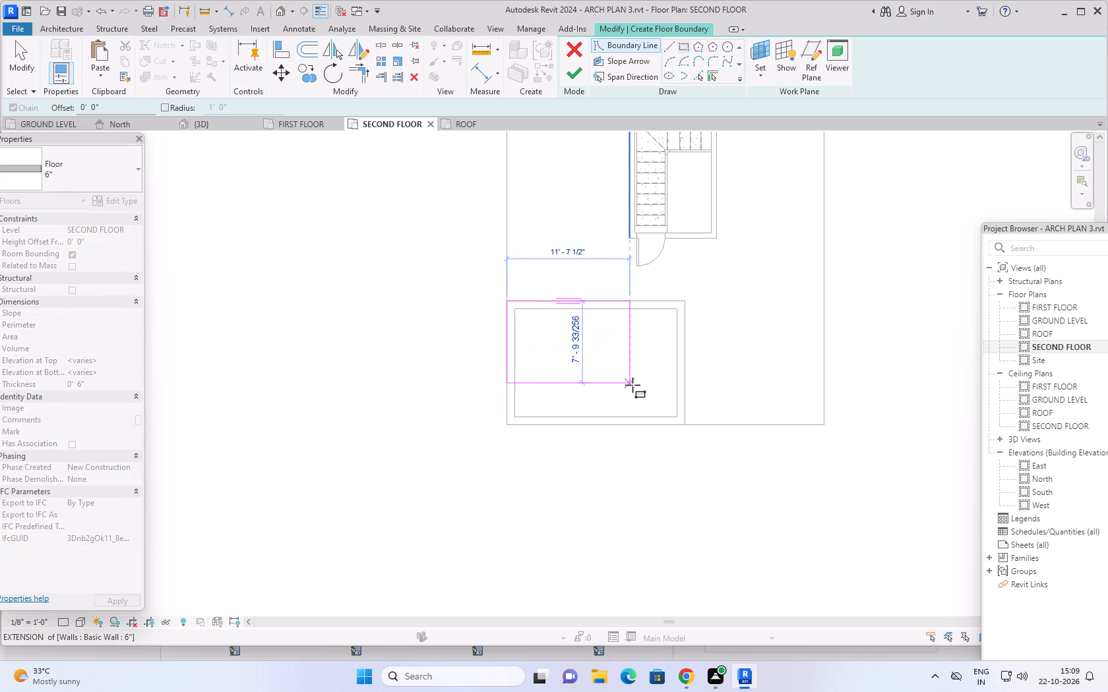
{"action": "left_click", "coordinate": [687, 423]}
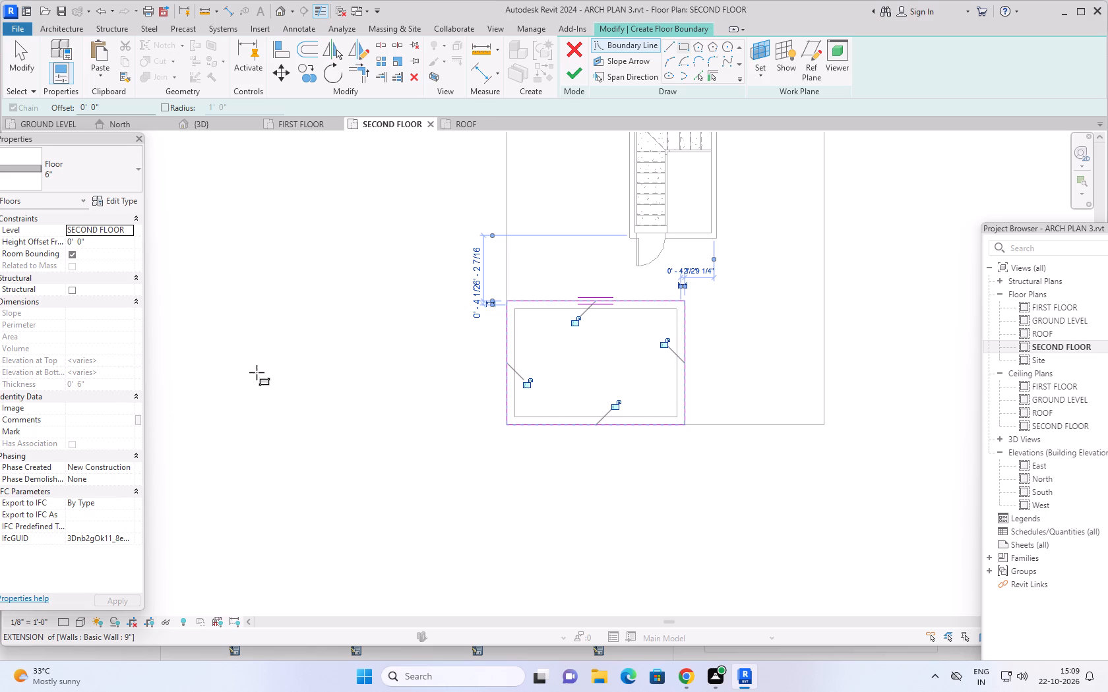
{"action": "left_click", "coordinate": [580, 80]}
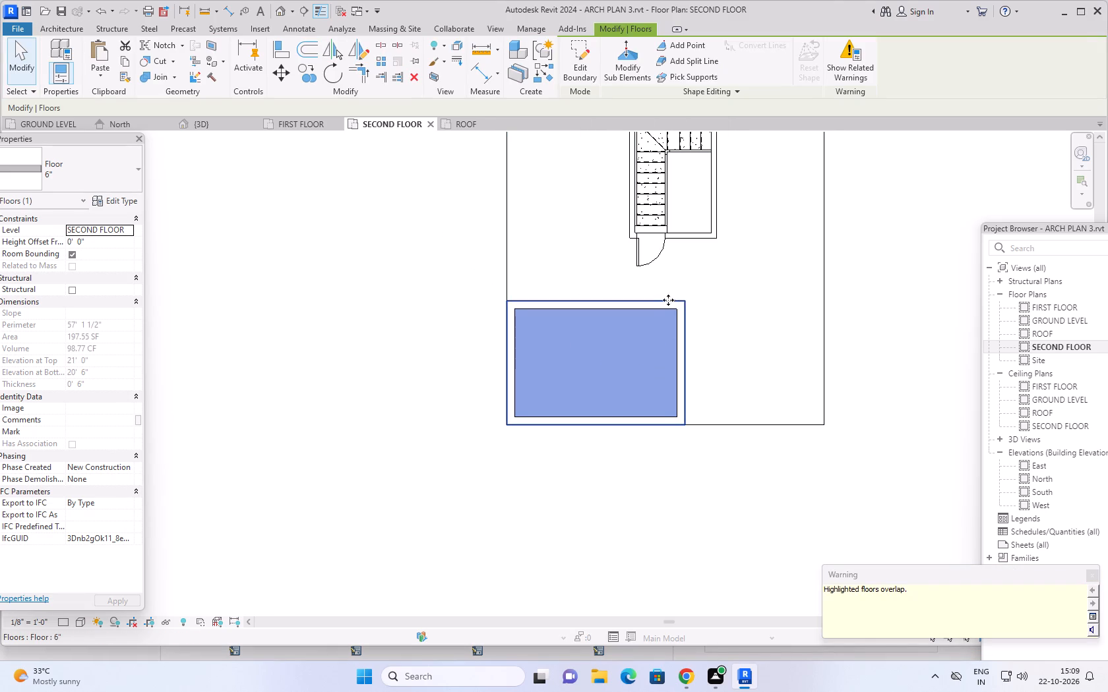
Copy the new room's 6" floor and paste it aligned to level ROOF.
{"action": "left_click", "coordinate": [689, 319]}
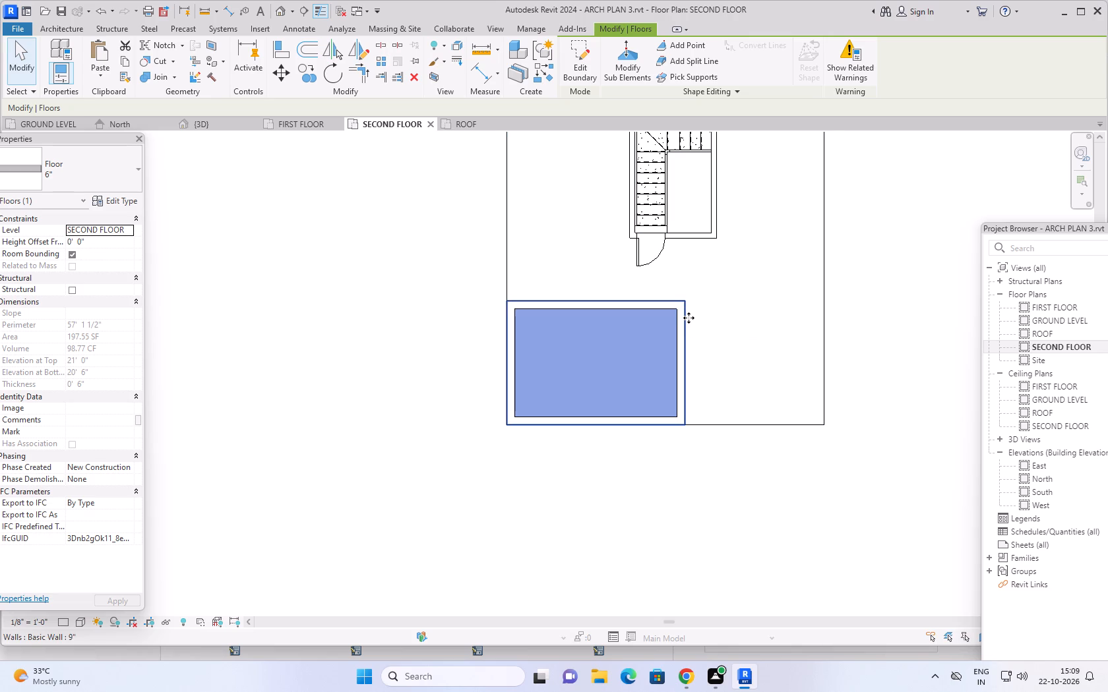
{"action": "left_click", "coordinate": [689, 318]}
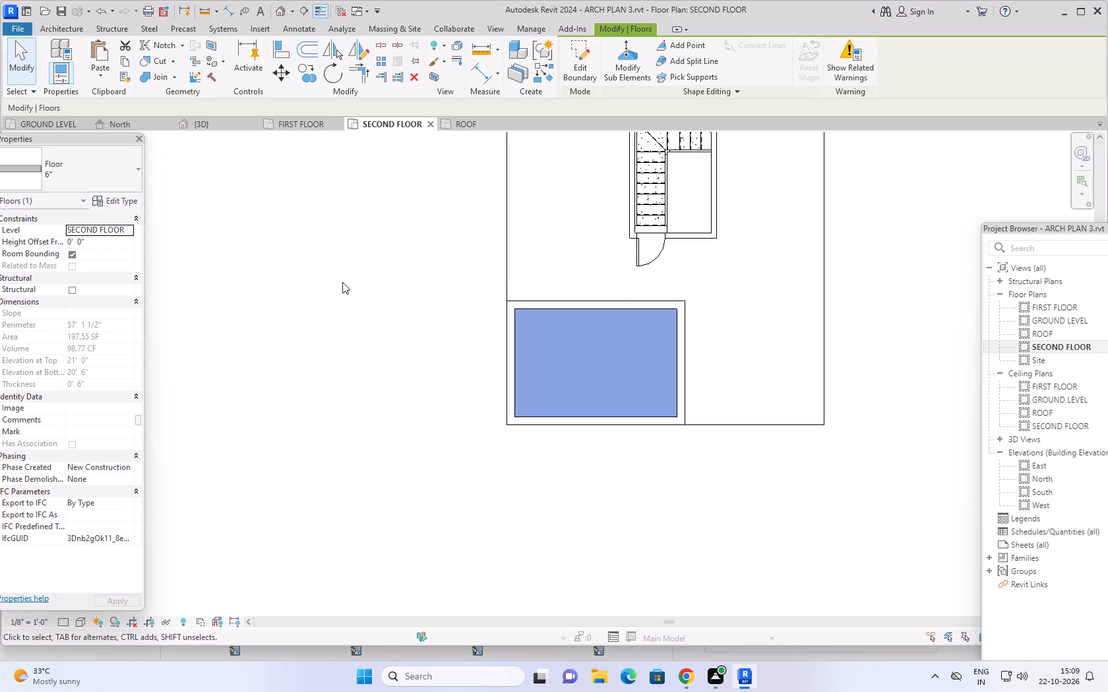
{"action": "left_click", "coordinate": [129, 61]}
{"action": "left_click", "coordinate": [102, 78]}
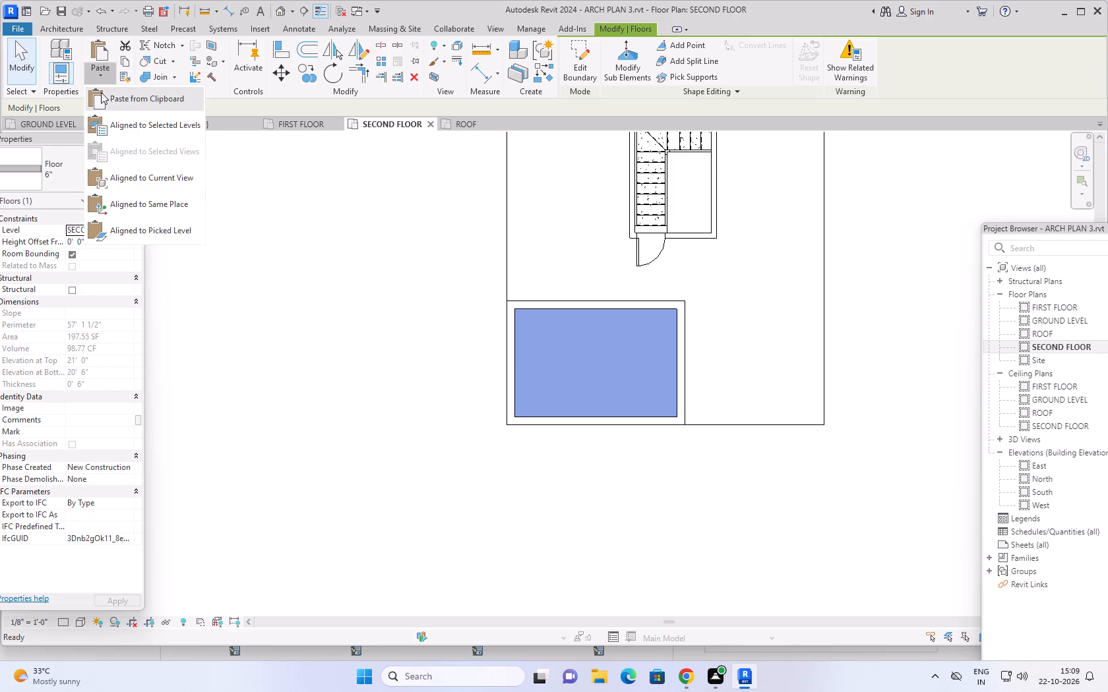
{"action": "left_click", "coordinate": [108, 122]}
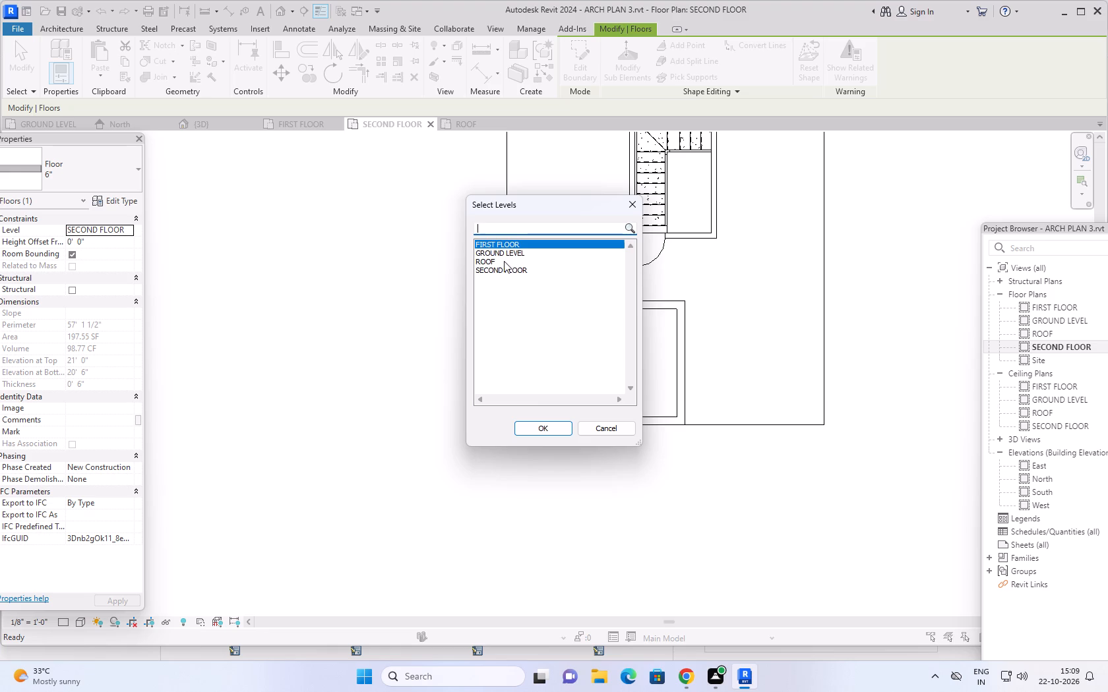
{"action": "left_click", "coordinate": [504, 261]}
{"action": "left_click", "coordinate": [535, 432]}
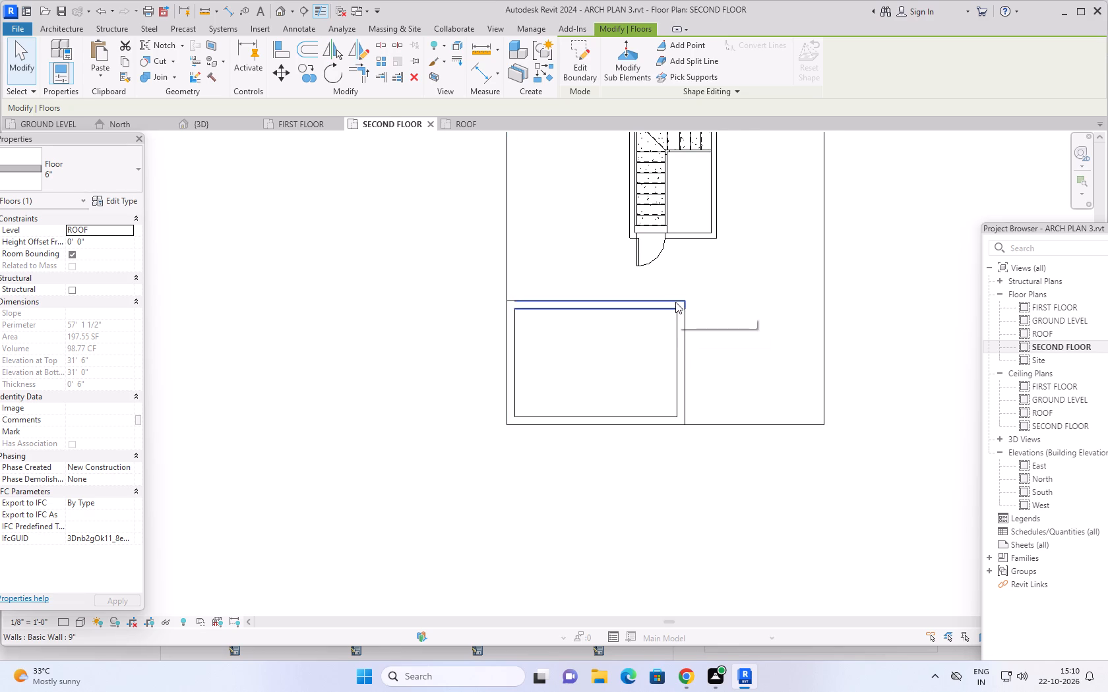
Delete the original 6" floor of the front room on level SECOND FLOOR.
{"action": "left_click", "coordinate": [663, 336]}
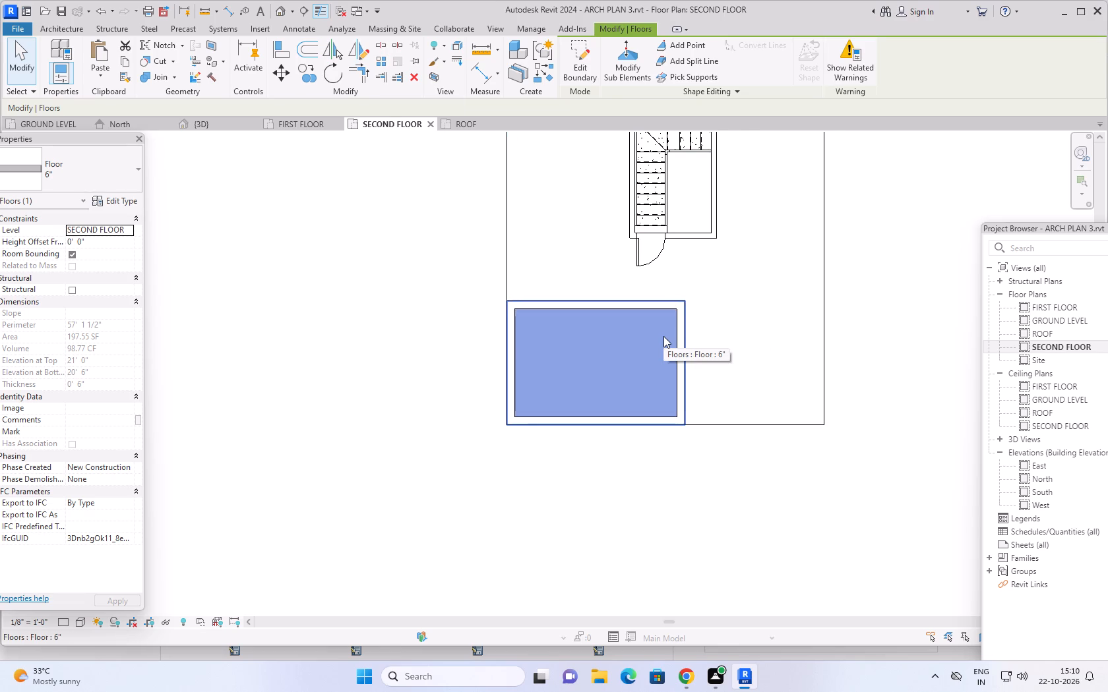
{"action": "key", "text": "Delete"}
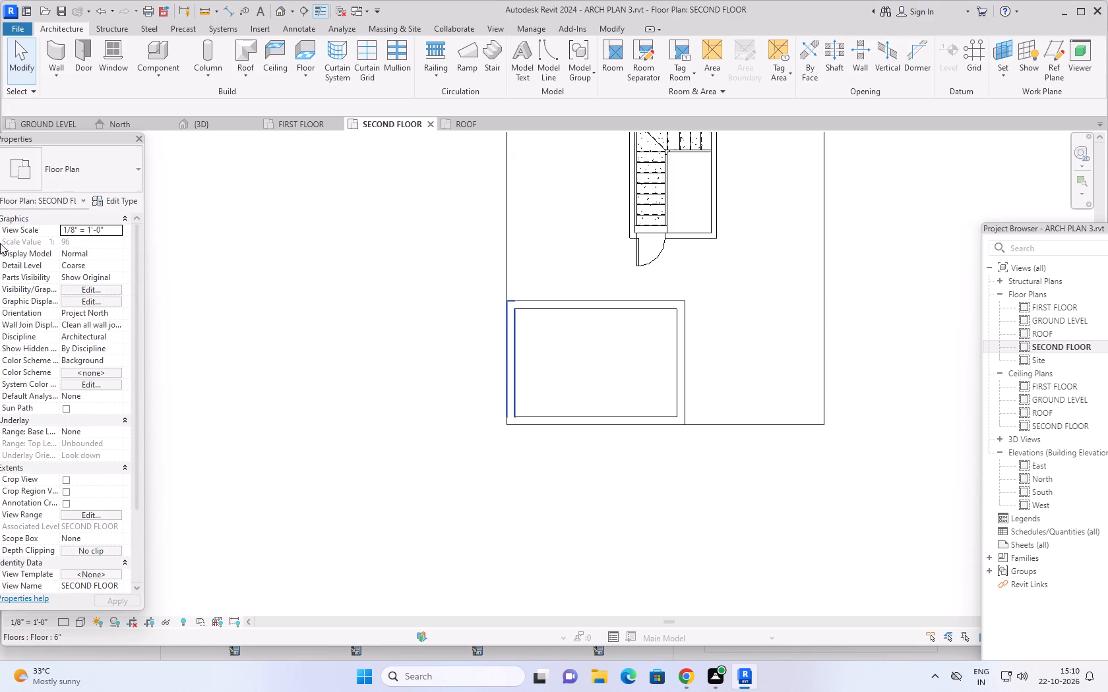
In the 3D view, place a horizontal wall reveal across the second-floor room's front wall, about 9' 0" above SECOND FLOOR.
{"action": "left_click", "coordinate": [209, 121]}
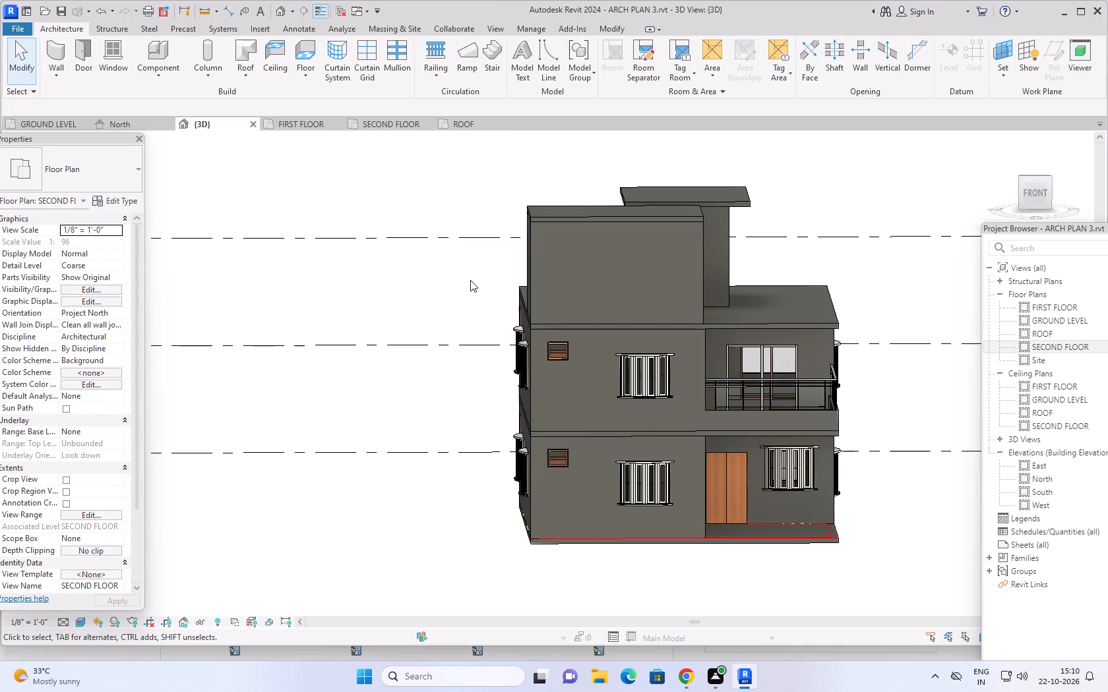
{"action": "scroll", "coordinate": [488, 287], "scroll_direction": "down", "scroll_amount": 1}
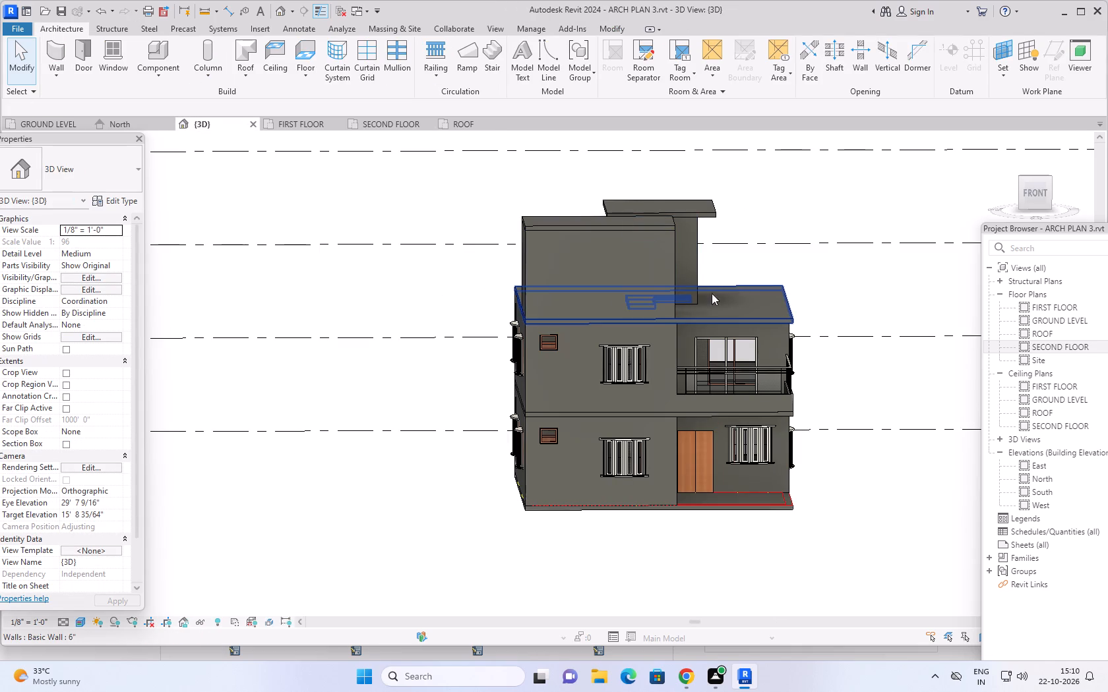
{"action": "middle_click_drag", "start_coordinate": [840, 279], "coordinate": [830, 283]}
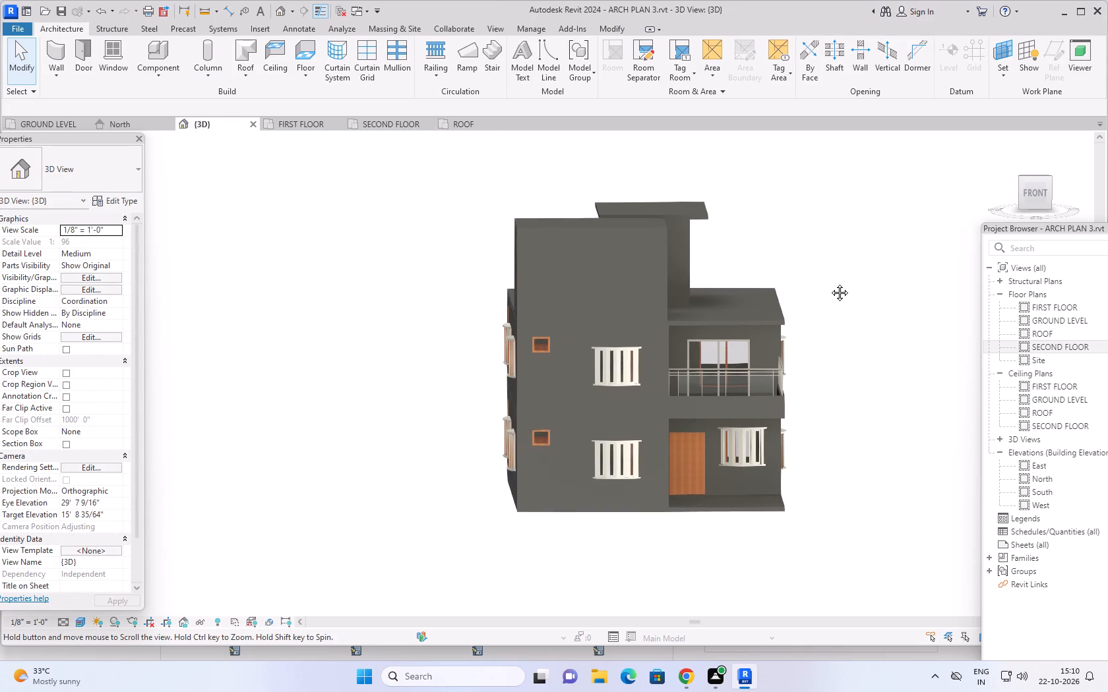
{"action": "middle_click_drag", "start_coordinate": [830, 283], "coordinate": [828, 283]}
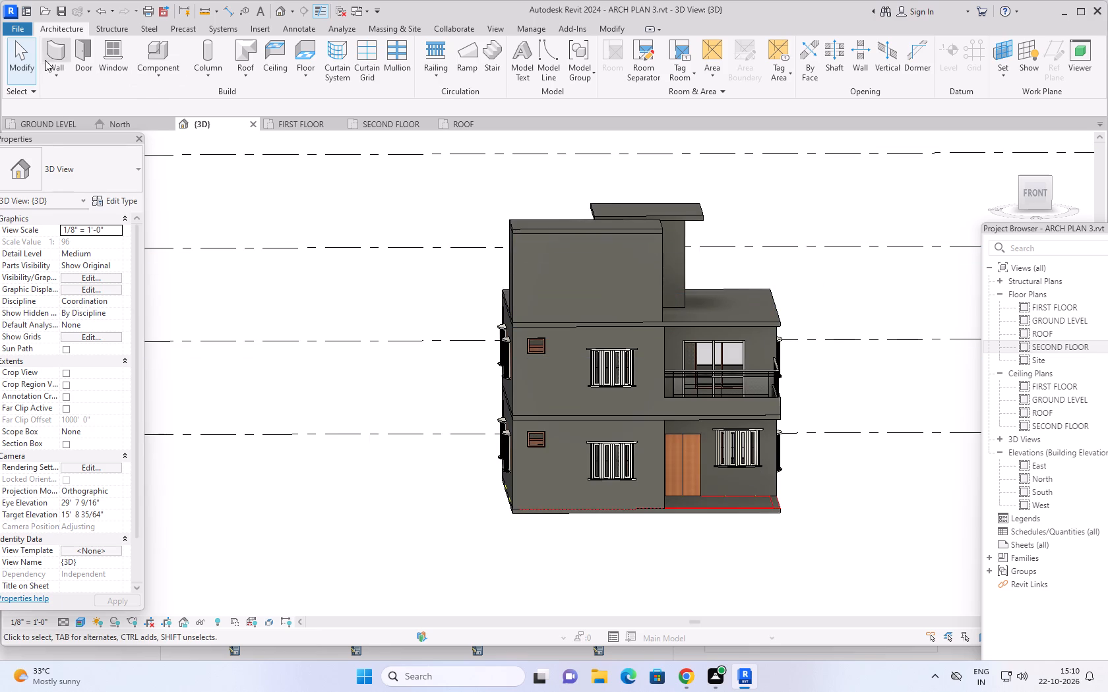
{"action": "left_click", "coordinate": [57, 72]}
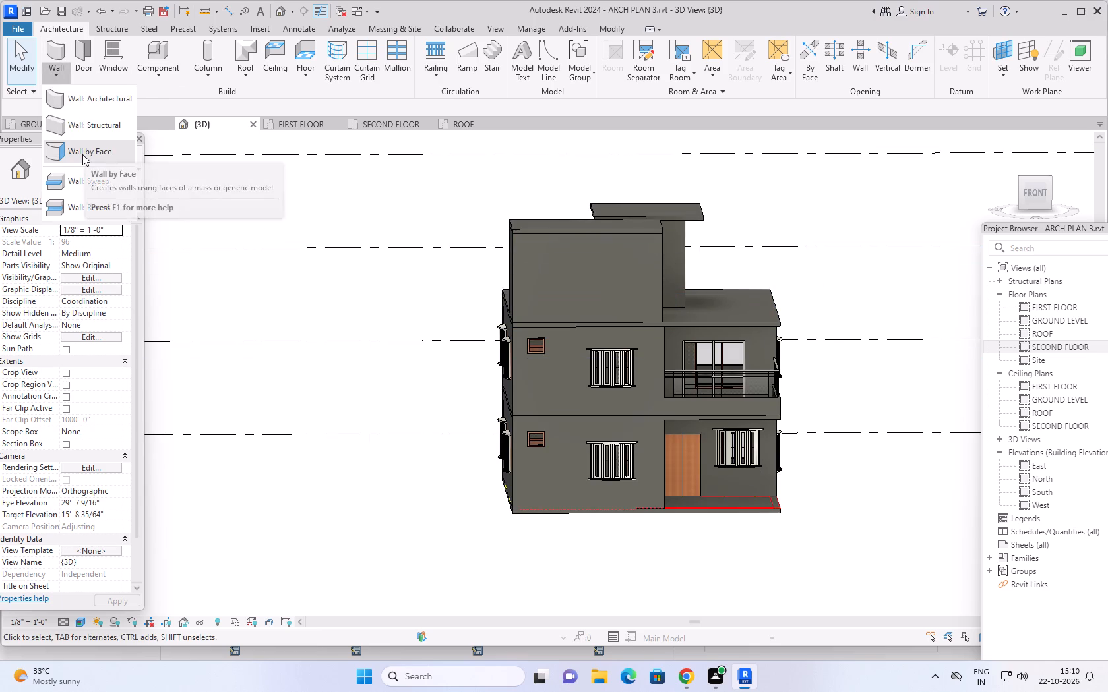
{"action": "scroll", "coordinate": [82, 154], "scroll_direction": "down", "scroll_amount": 2}
{"action": "left_click", "coordinate": [85, 206]}
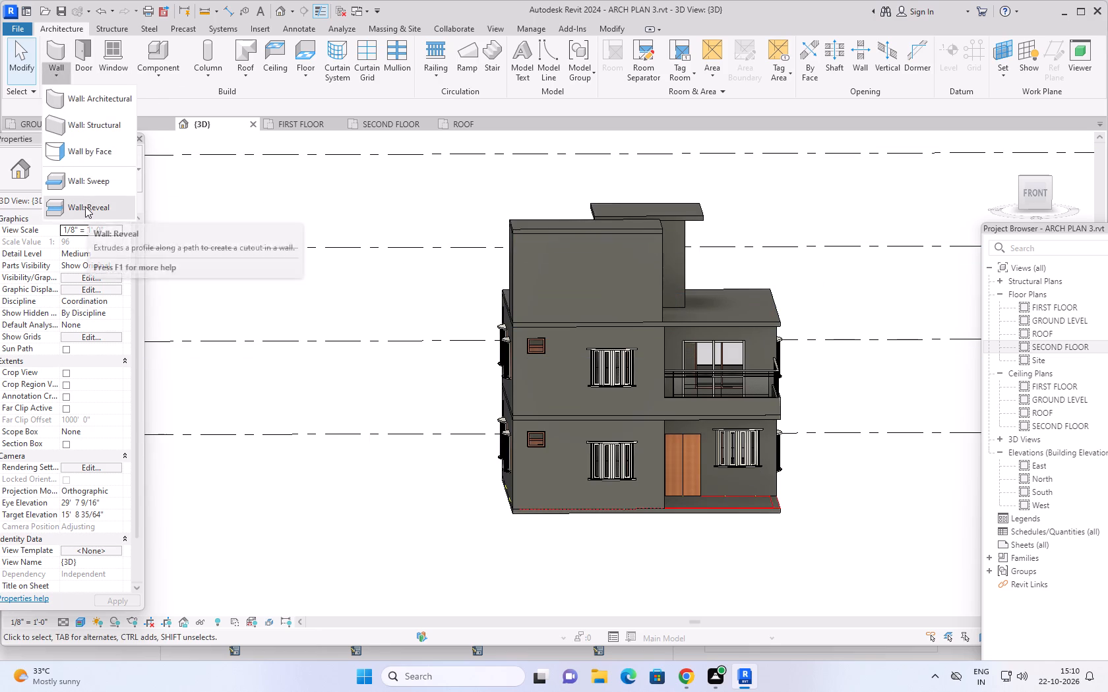
{"action": "scroll", "coordinate": [530, 250], "scroll_direction": "up", "scroll_amount": 2}
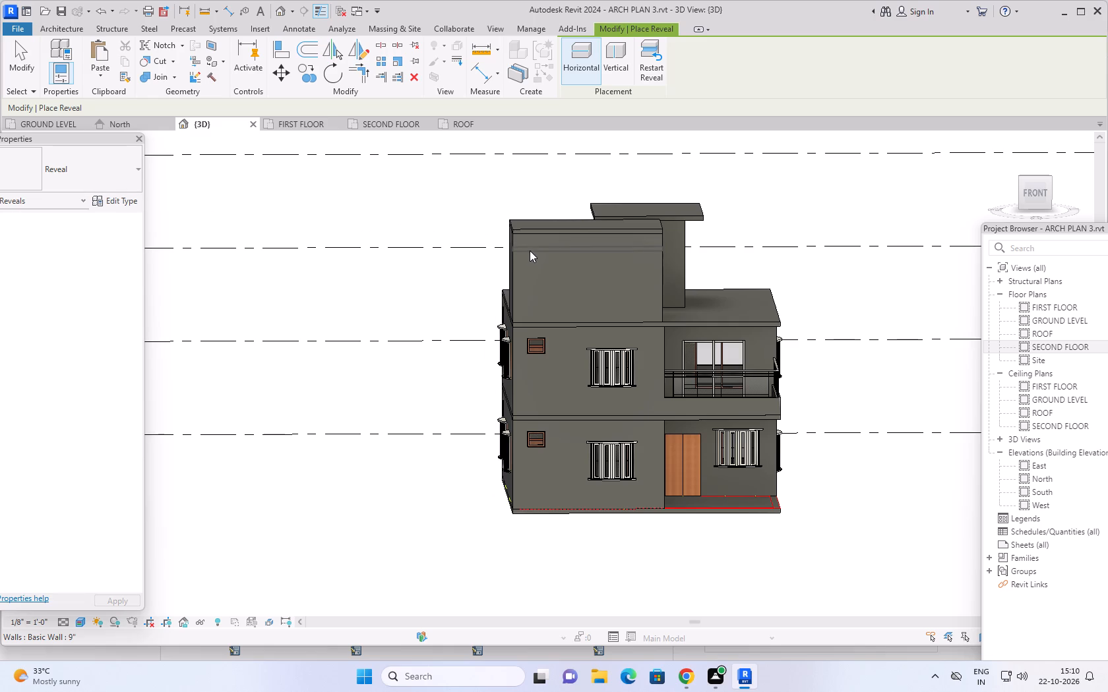
{"action": "scroll", "coordinate": [530, 250], "scroll_direction": "up", "scroll_amount": 2}
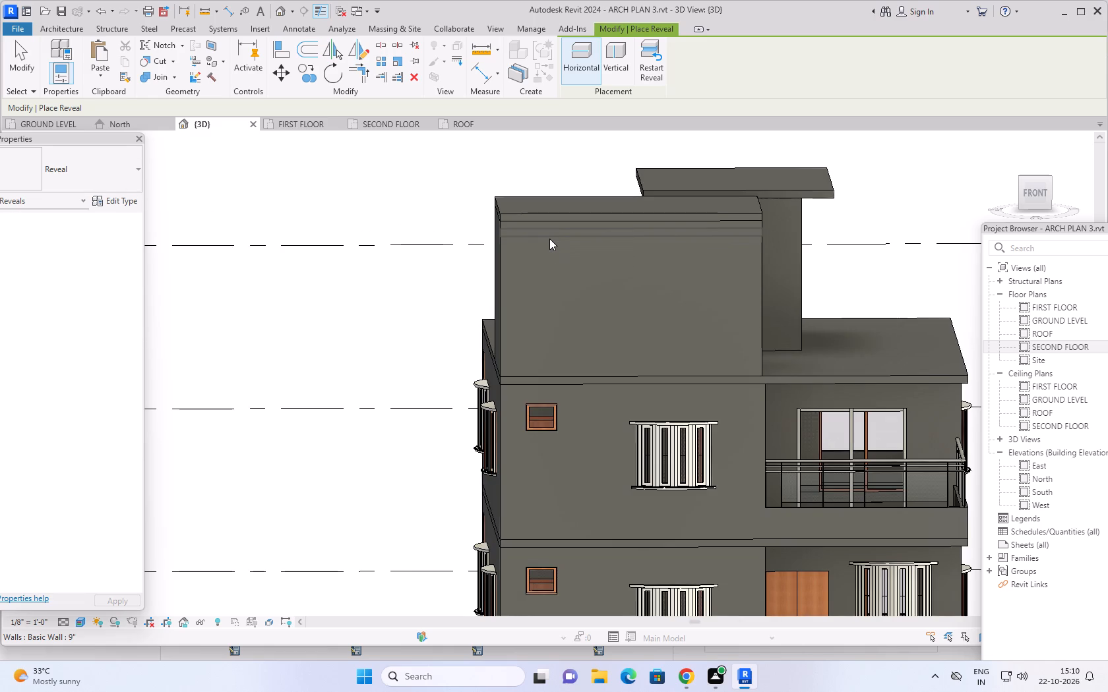
{"action": "left_click", "coordinate": [549, 239]}
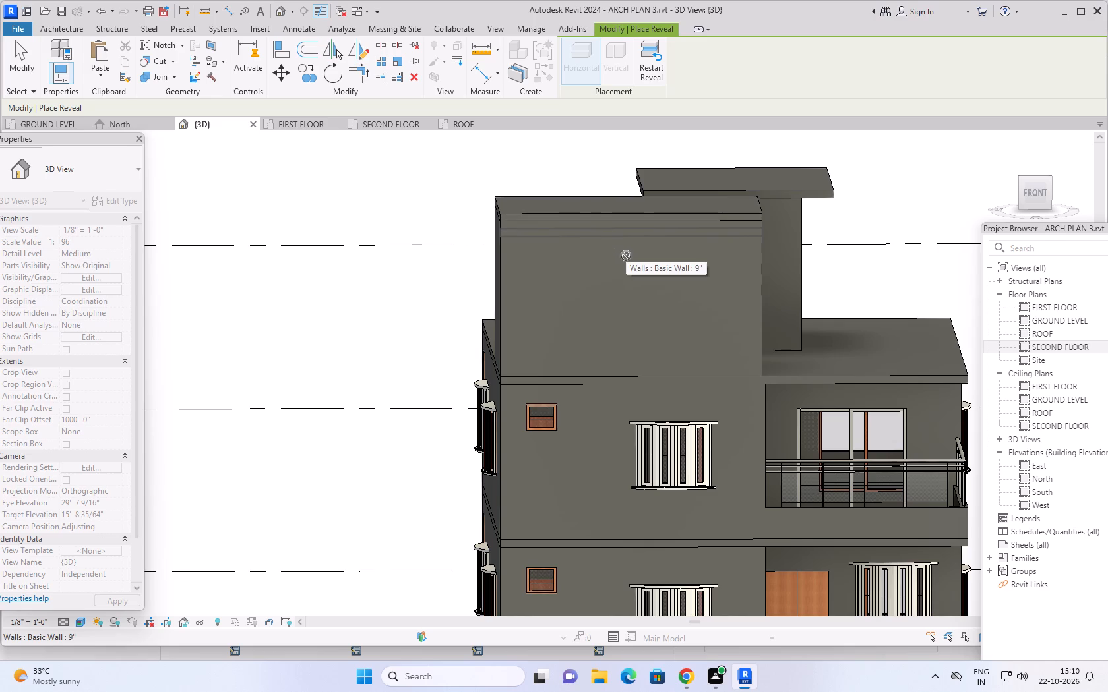
{"action": "key", "text": "Escape"}
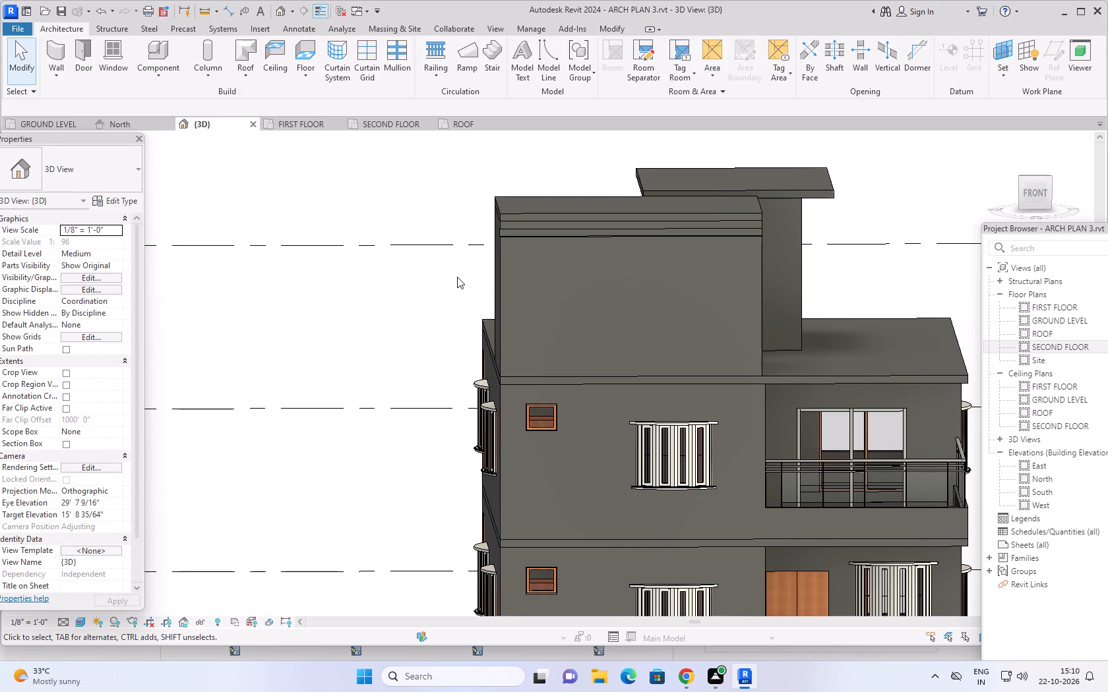
Examine the new reveal's groove on the front wall from the front, the corner and the left side in 3D.
{"action": "middle_click_drag", "start_coordinate": [460, 272], "coordinate": [677, 279], "text": "shift"}
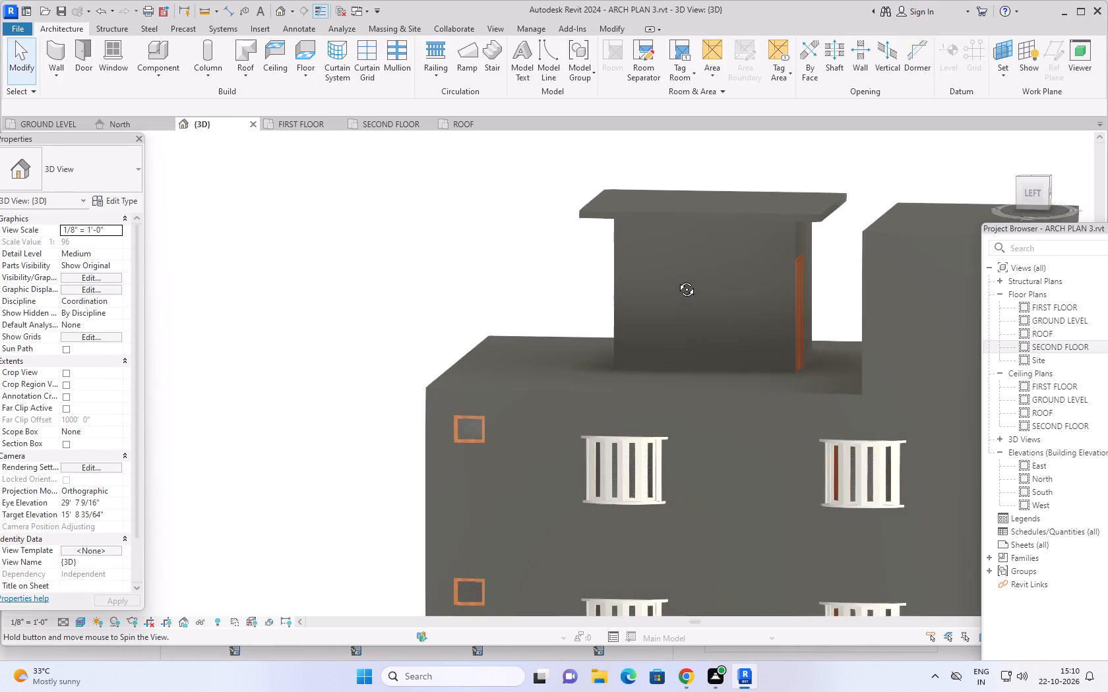
{"action": "middle_click_drag", "start_coordinate": [677, 279], "coordinate": [564, 283], "text": "shift"}
{"action": "scroll", "coordinate": [742, 270], "scroll_direction": "up", "scroll_amount": 5}
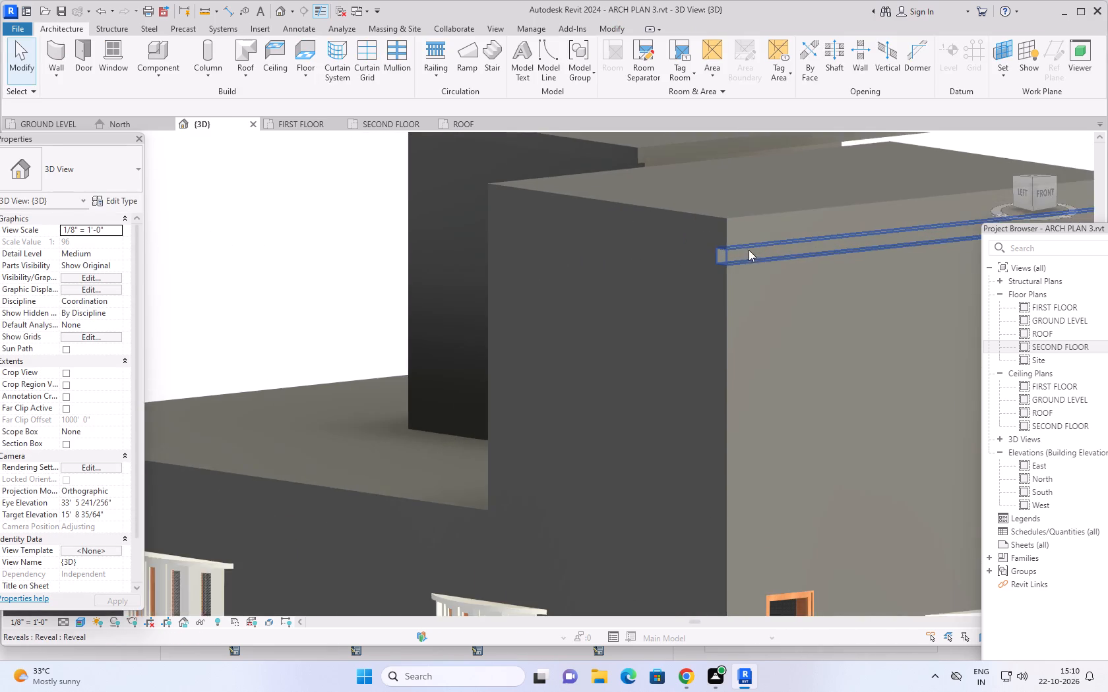
{"action": "middle_click_drag", "start_coordinate": [741, 248], "coordinate": [619, 234]}
{"action": "scroll", "coordinate": [661, 247], "scroll_direction": "up", "scroll_amount": 1, "text": "shift"}
{"action": "middle_click_drag", "start_coordinate": [661, 247], "coordinate": [692, 239], "text": "shift"}
{"action": "middle_click_drag", "start_coordinate": [683, 243], "coordinate": [481, 278]}
{"action": "middle_click_drag", "start_coordinate": [625, 257], "coordinate": [699, 262], "text": "shift"}
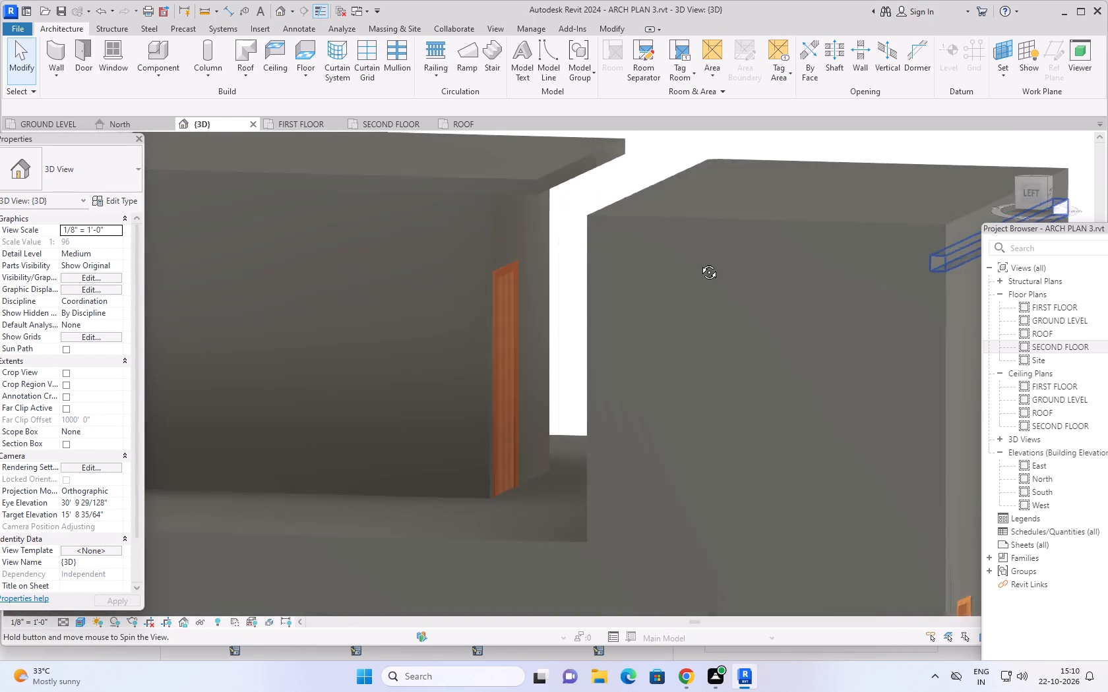
{"action": "middle_click_drag", "start_coordinate": [699, 262], "coordinate": [701, 262], "text": "shift"}
{"action": "middle_click_drag", "start_coordinate": [692, 264], "coordinate": [468, 241]}
{"action": "middle_click", "coordinate": [468, 241]}
{"action": "middle_click_drag", "start_coordinate": [624, 274], "coordinate": [576, 307], "text": "shift"}
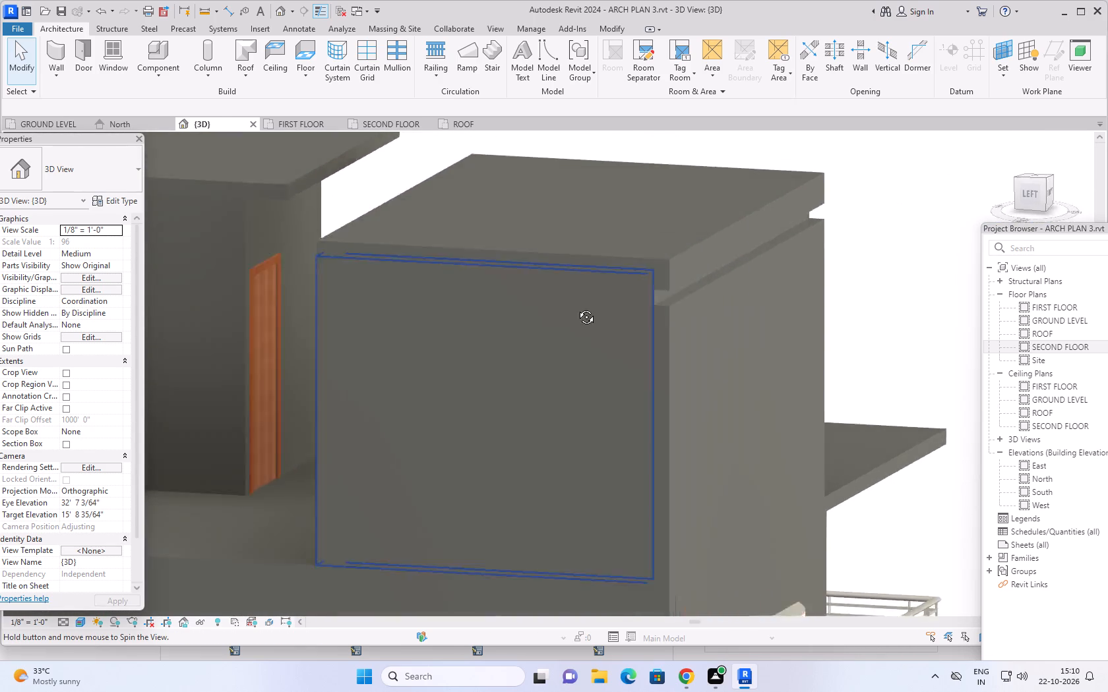
{"action": "middle_click_drag", "start_coordinate": [576, 307], "coordinate": [485, 324], "text": "shift"}
{"action": "middle_click_drag", "start_coordinate": [425, 330], "coordinate": [700, 229]}
{"action": "scroll", "coordinate": [667, 277], "scroll_direction": "down", "scroll_amount": 3}
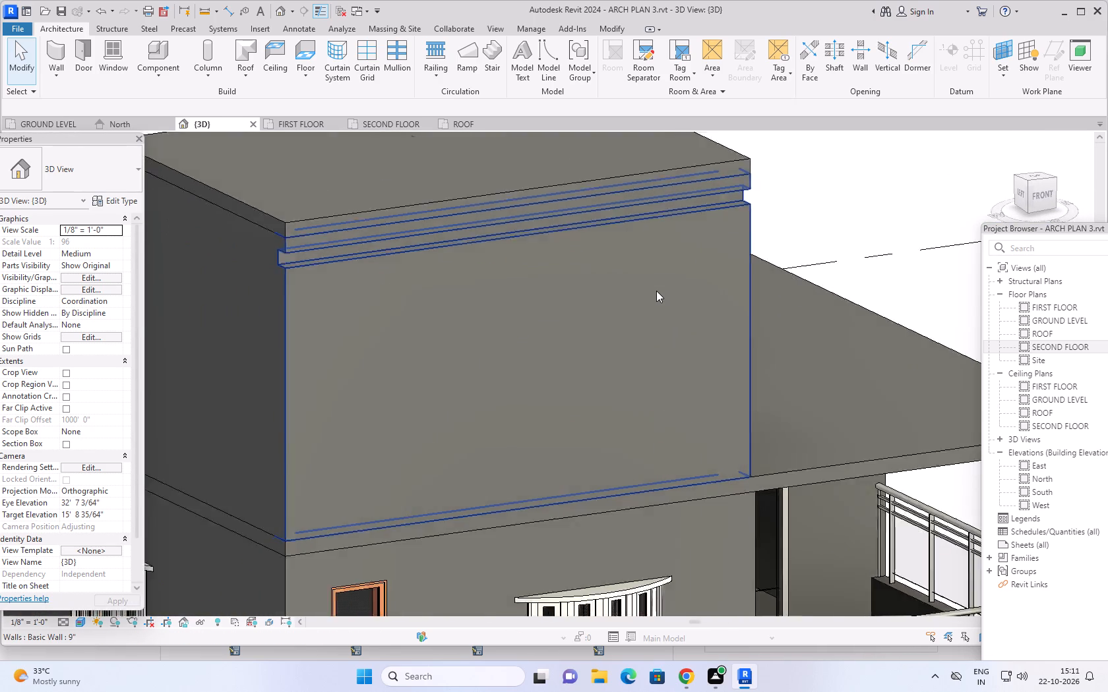
{"action": "scroll", "coordinate": [654, 293], "scroll_direction": "down", "scroll_amount": 3}
{"action": "middle_click_drag", "start_coordinate": [656, 315], "coordinate": [563, 272]}
{"action": "middle_click_drag", "start_coordinate": [512, 236], "coordinate": [522, 200], "text": "shift"}
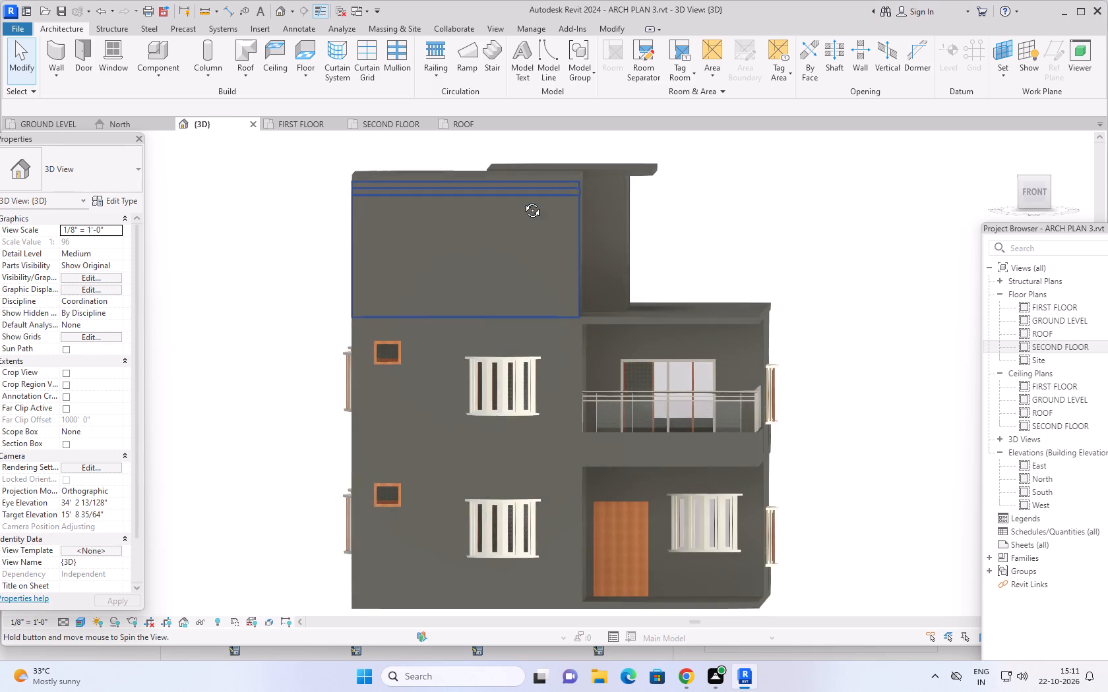
{"action": "middle_click_drag", "start_coordinate": [522, 200], "coordinate": [530, 212], "text": "shift"}
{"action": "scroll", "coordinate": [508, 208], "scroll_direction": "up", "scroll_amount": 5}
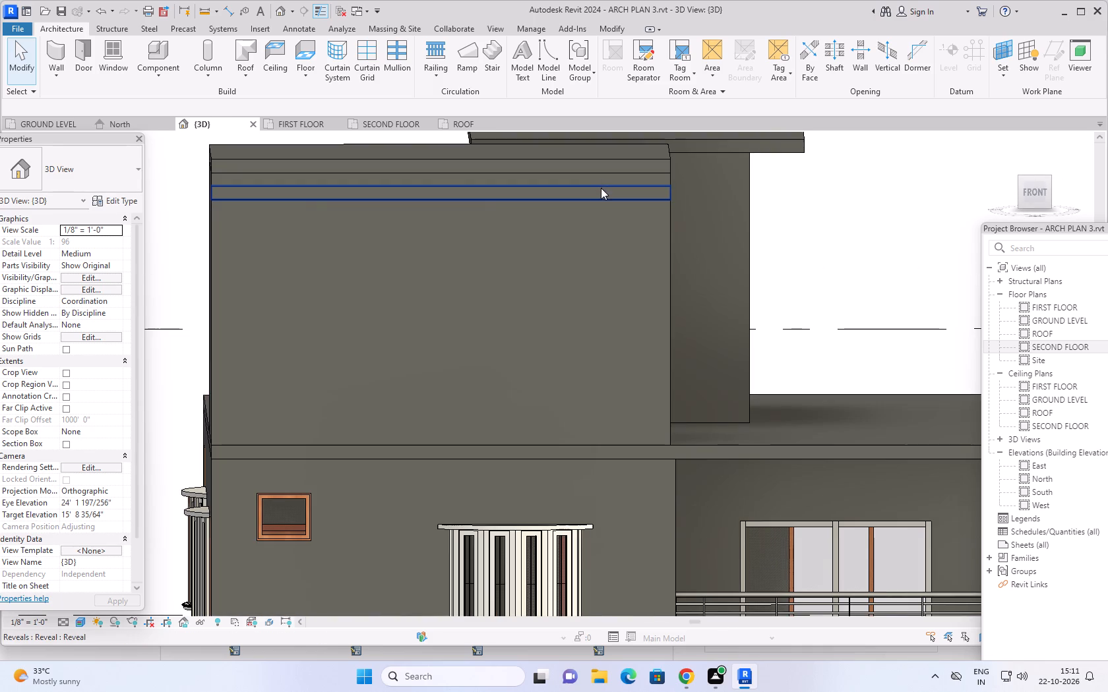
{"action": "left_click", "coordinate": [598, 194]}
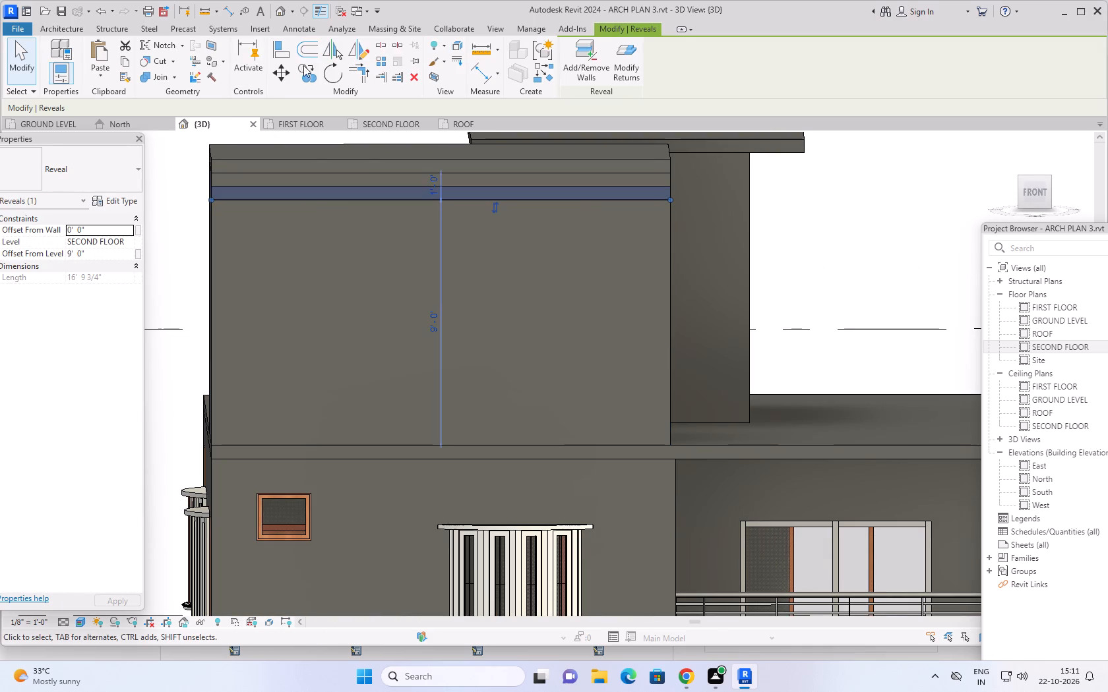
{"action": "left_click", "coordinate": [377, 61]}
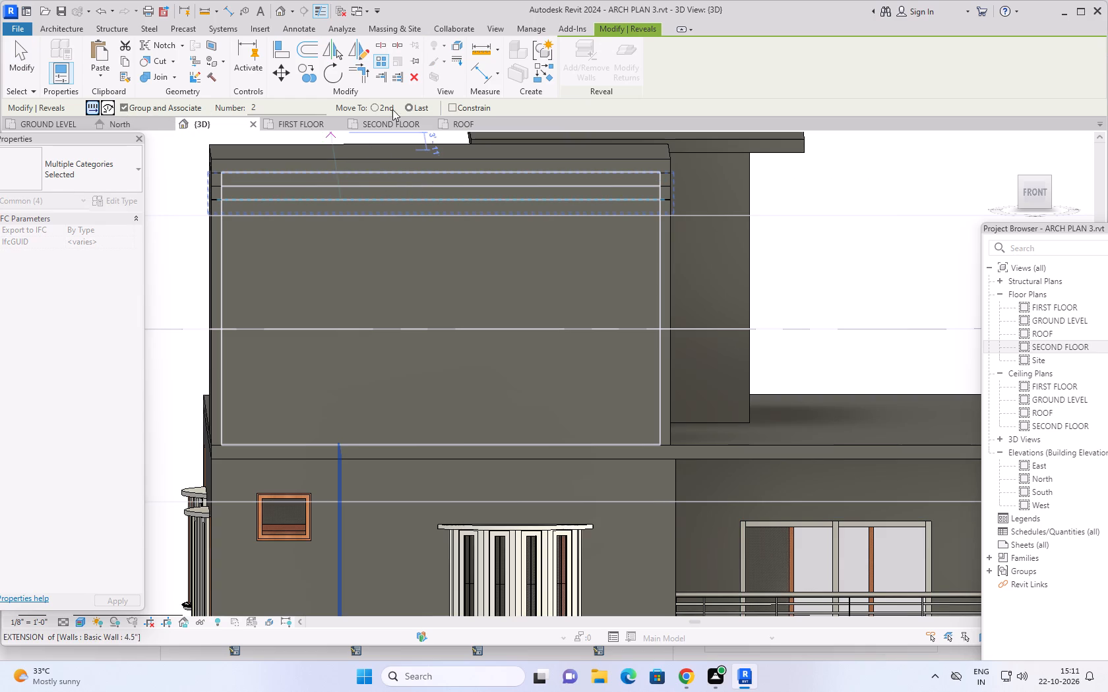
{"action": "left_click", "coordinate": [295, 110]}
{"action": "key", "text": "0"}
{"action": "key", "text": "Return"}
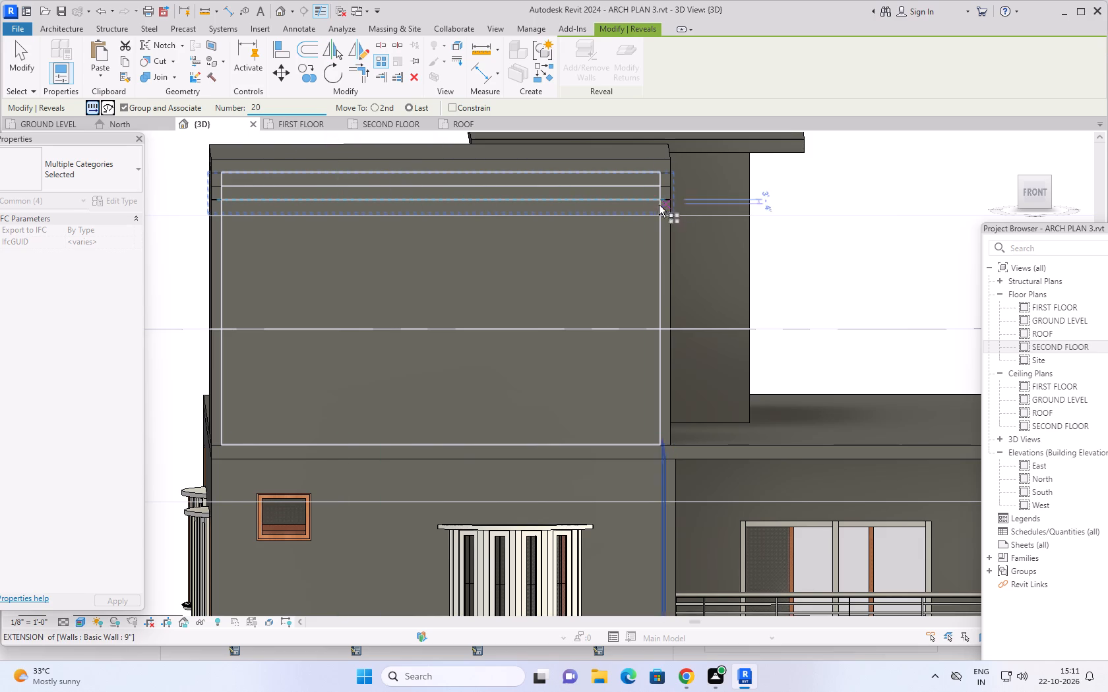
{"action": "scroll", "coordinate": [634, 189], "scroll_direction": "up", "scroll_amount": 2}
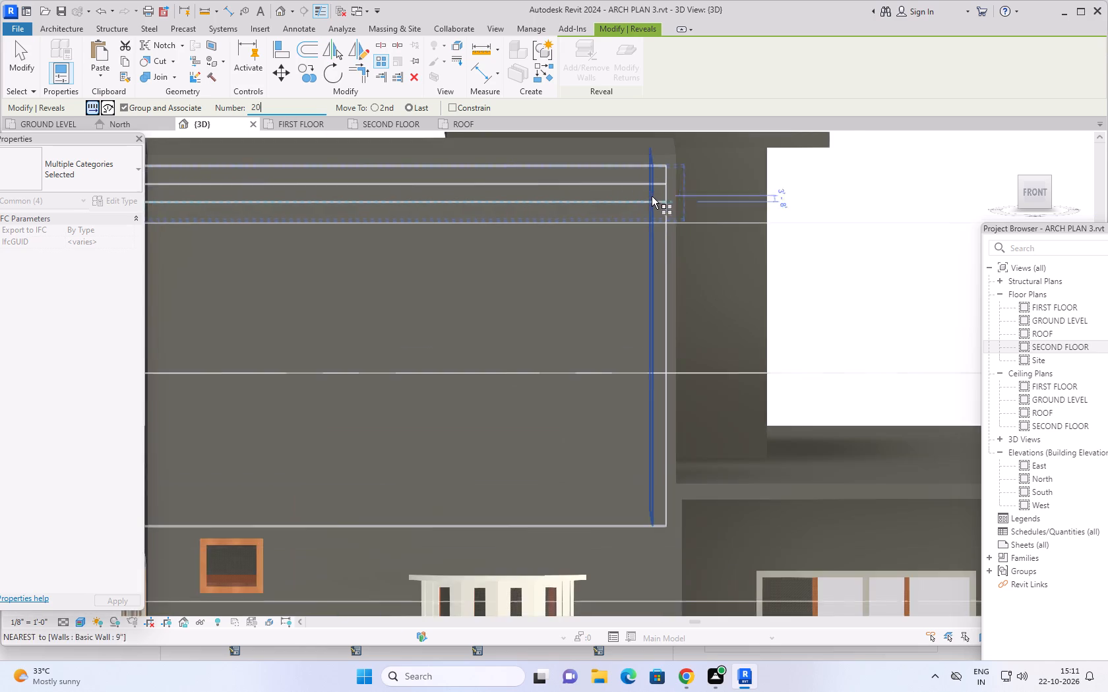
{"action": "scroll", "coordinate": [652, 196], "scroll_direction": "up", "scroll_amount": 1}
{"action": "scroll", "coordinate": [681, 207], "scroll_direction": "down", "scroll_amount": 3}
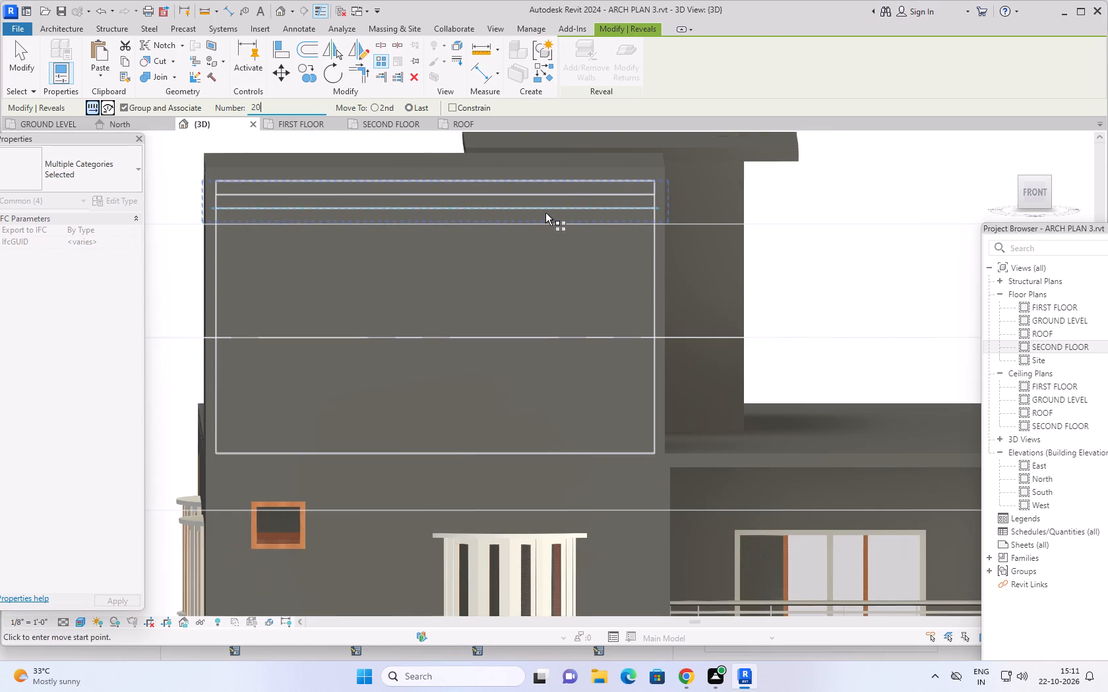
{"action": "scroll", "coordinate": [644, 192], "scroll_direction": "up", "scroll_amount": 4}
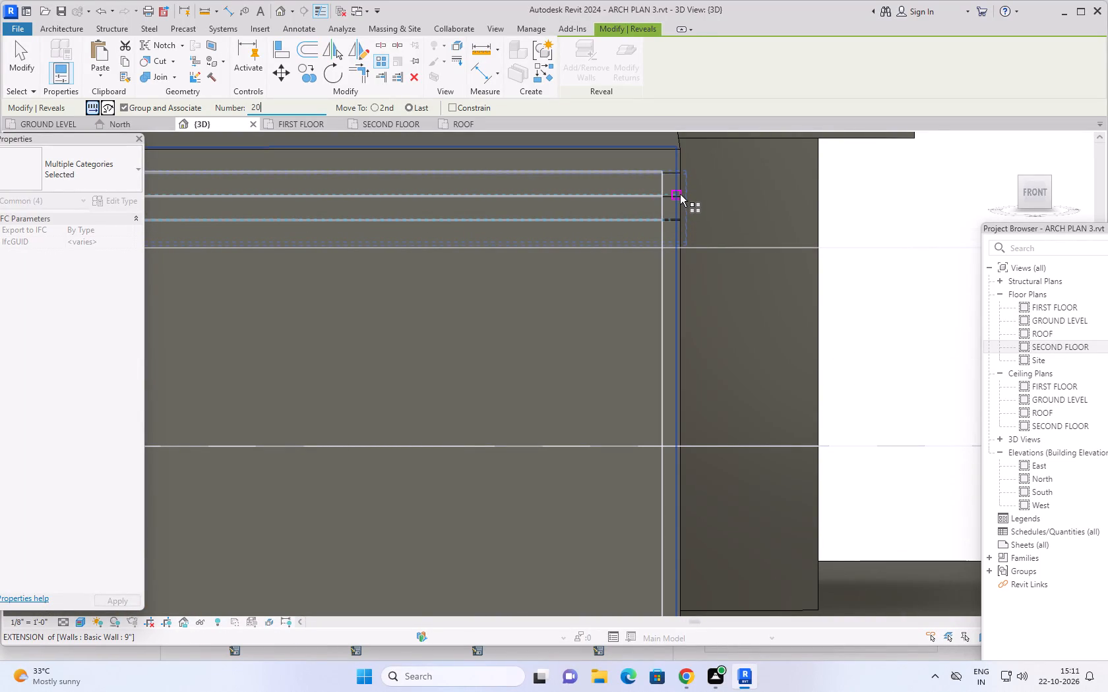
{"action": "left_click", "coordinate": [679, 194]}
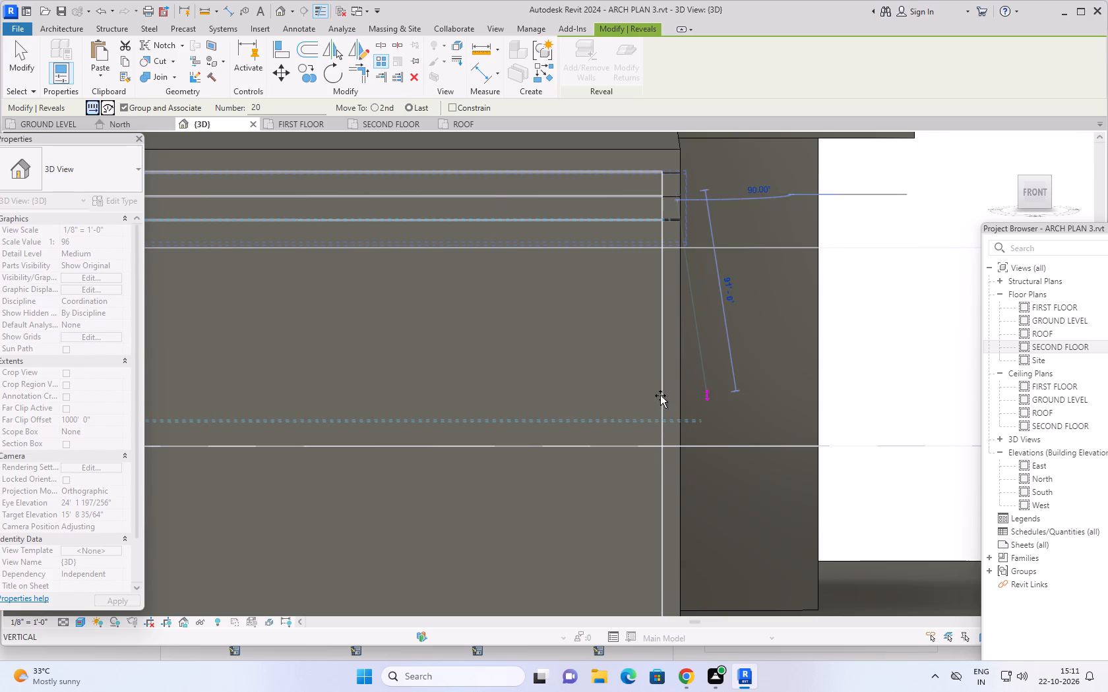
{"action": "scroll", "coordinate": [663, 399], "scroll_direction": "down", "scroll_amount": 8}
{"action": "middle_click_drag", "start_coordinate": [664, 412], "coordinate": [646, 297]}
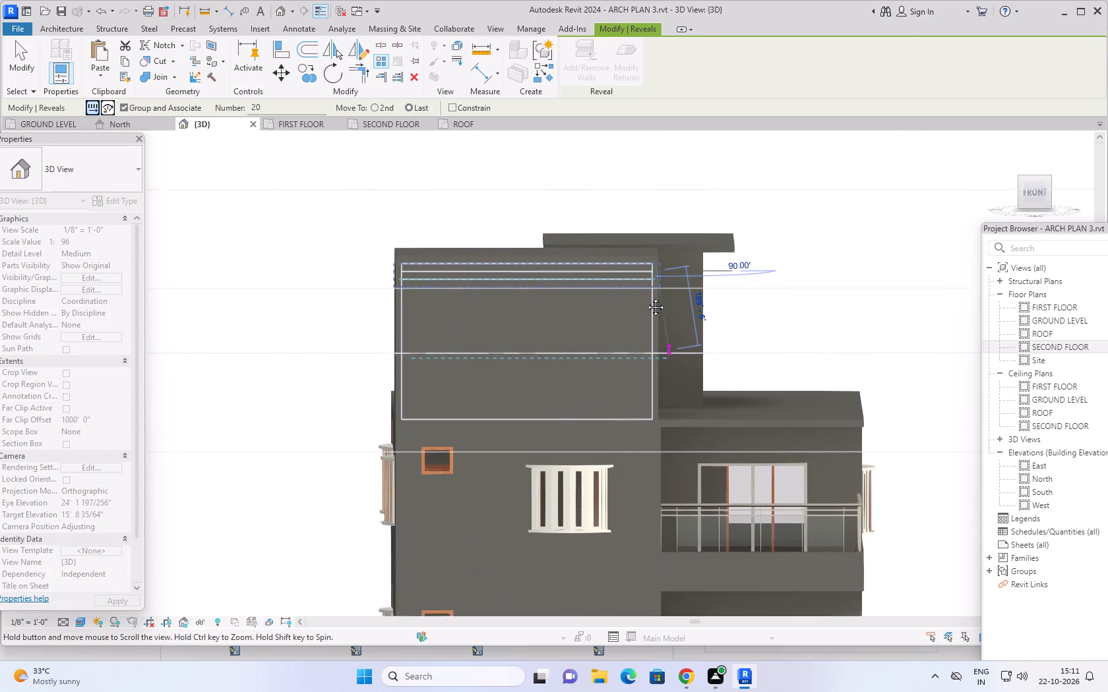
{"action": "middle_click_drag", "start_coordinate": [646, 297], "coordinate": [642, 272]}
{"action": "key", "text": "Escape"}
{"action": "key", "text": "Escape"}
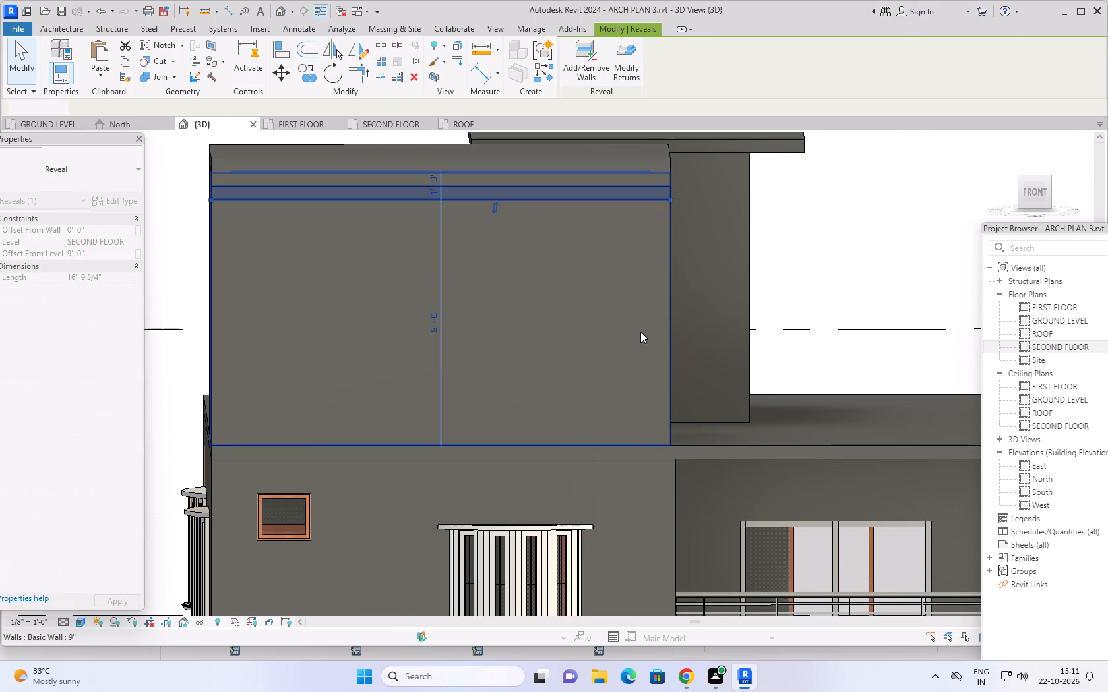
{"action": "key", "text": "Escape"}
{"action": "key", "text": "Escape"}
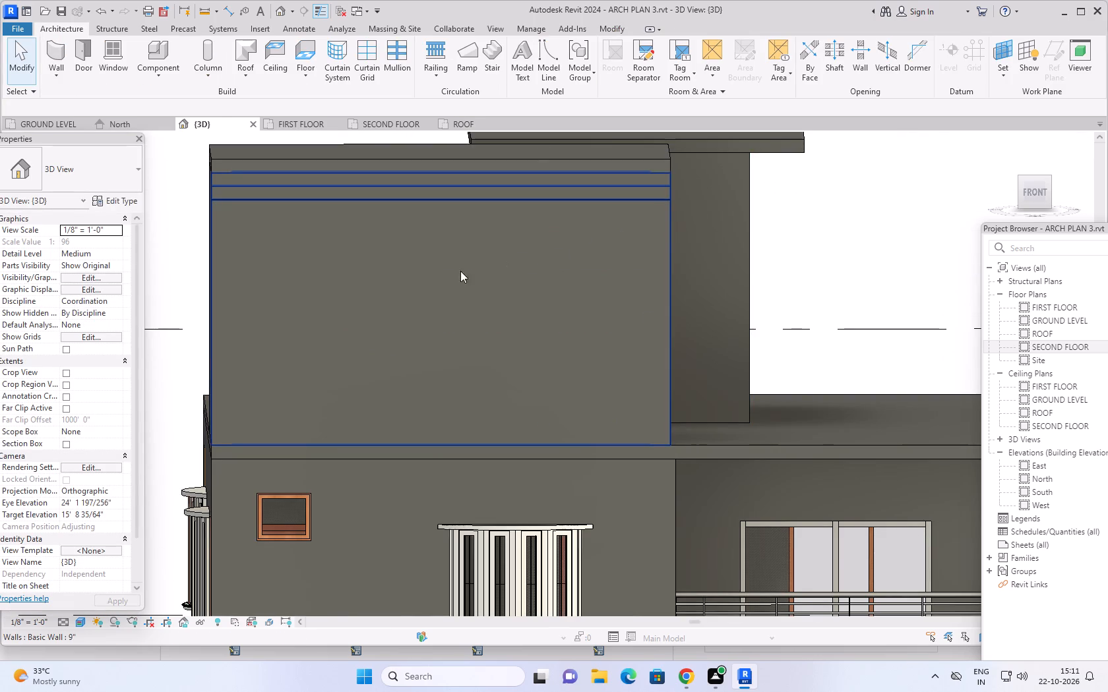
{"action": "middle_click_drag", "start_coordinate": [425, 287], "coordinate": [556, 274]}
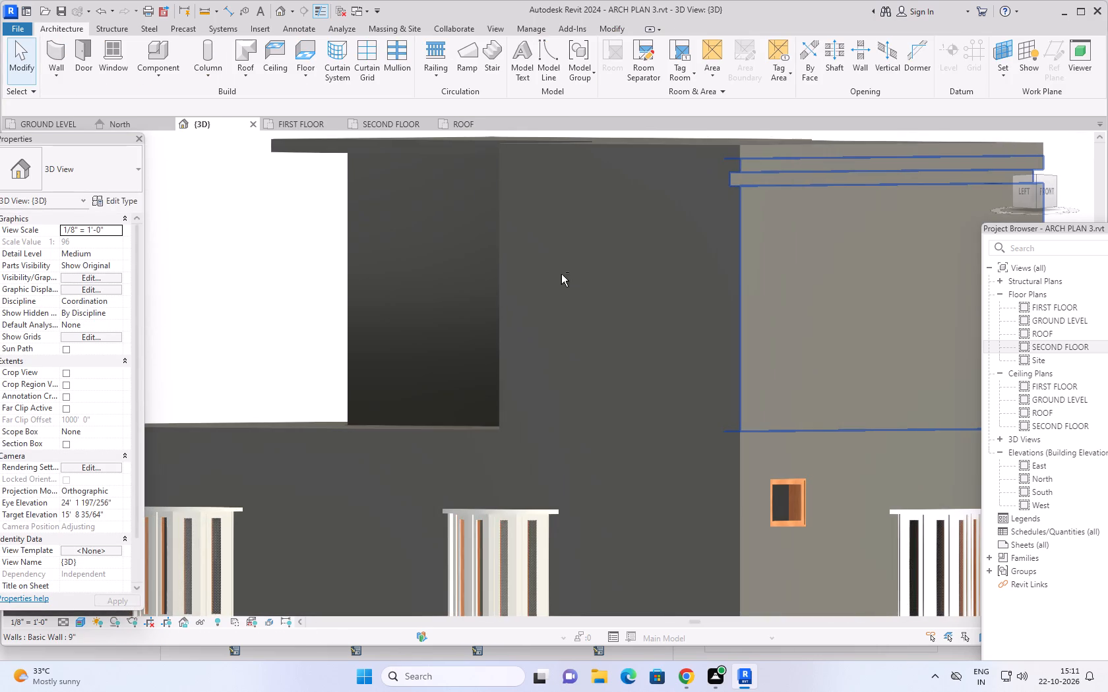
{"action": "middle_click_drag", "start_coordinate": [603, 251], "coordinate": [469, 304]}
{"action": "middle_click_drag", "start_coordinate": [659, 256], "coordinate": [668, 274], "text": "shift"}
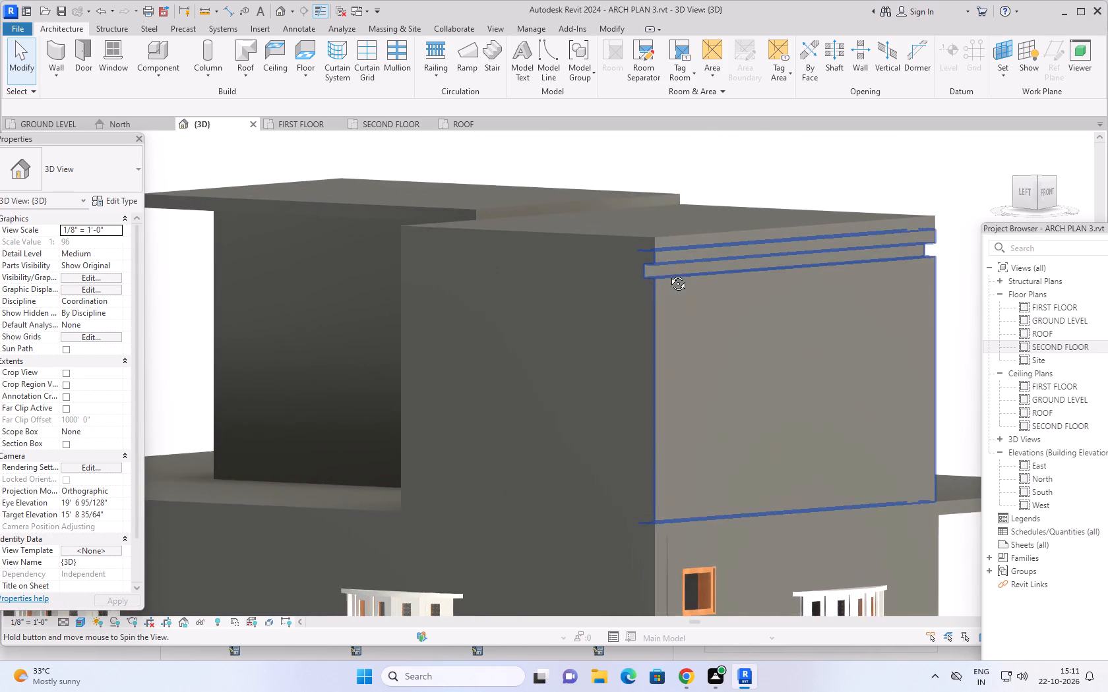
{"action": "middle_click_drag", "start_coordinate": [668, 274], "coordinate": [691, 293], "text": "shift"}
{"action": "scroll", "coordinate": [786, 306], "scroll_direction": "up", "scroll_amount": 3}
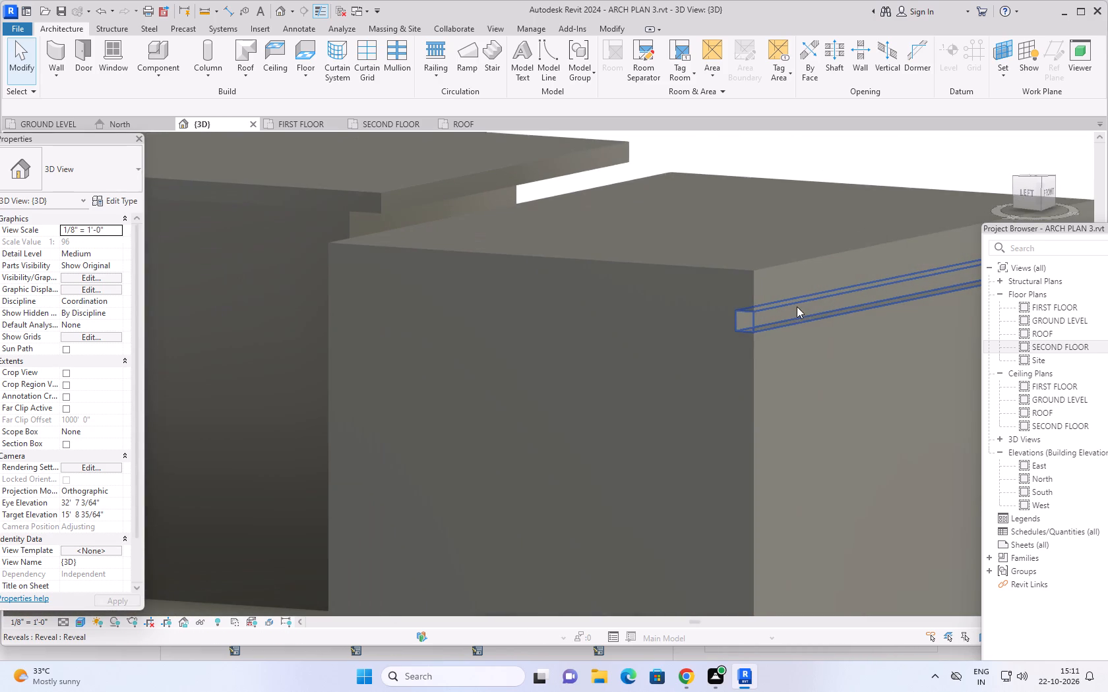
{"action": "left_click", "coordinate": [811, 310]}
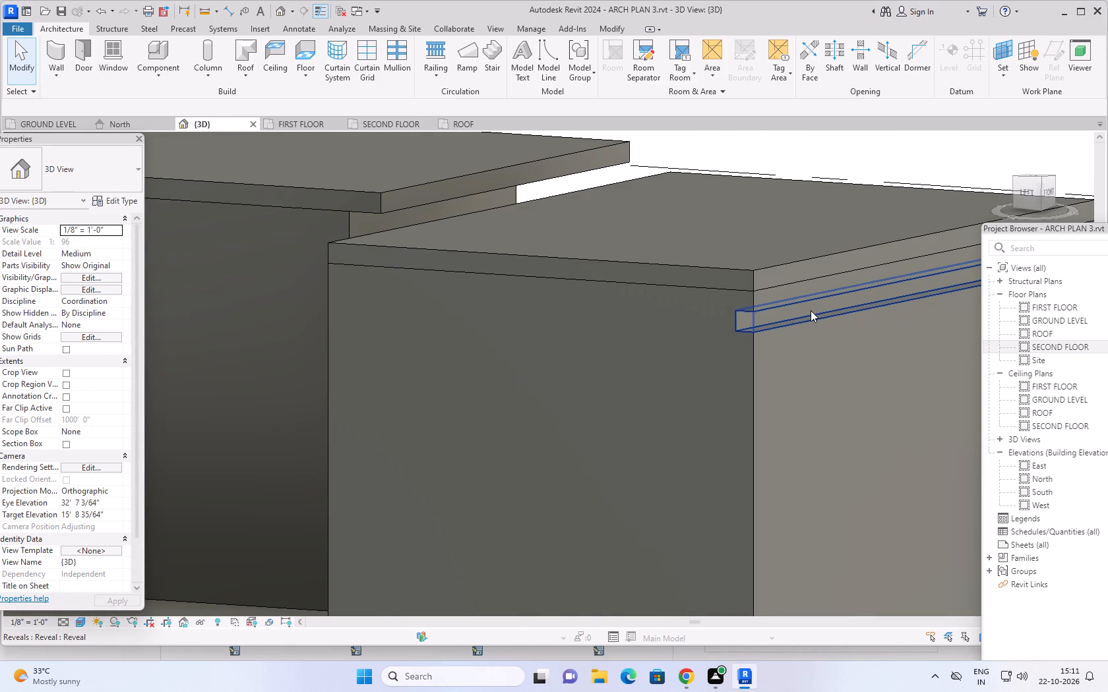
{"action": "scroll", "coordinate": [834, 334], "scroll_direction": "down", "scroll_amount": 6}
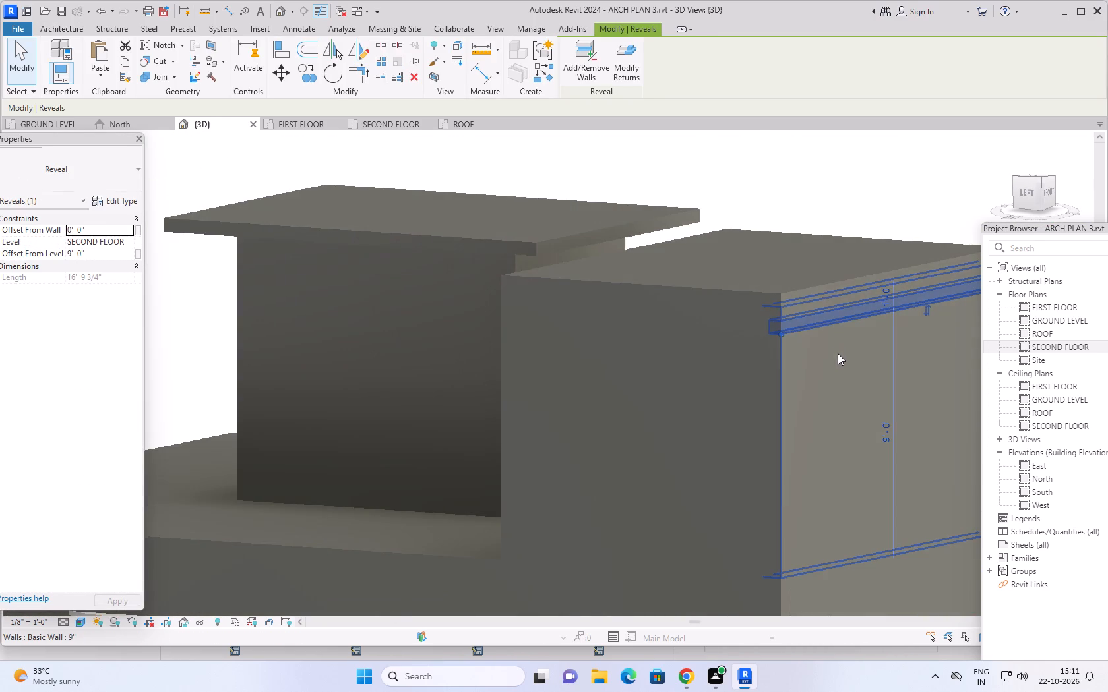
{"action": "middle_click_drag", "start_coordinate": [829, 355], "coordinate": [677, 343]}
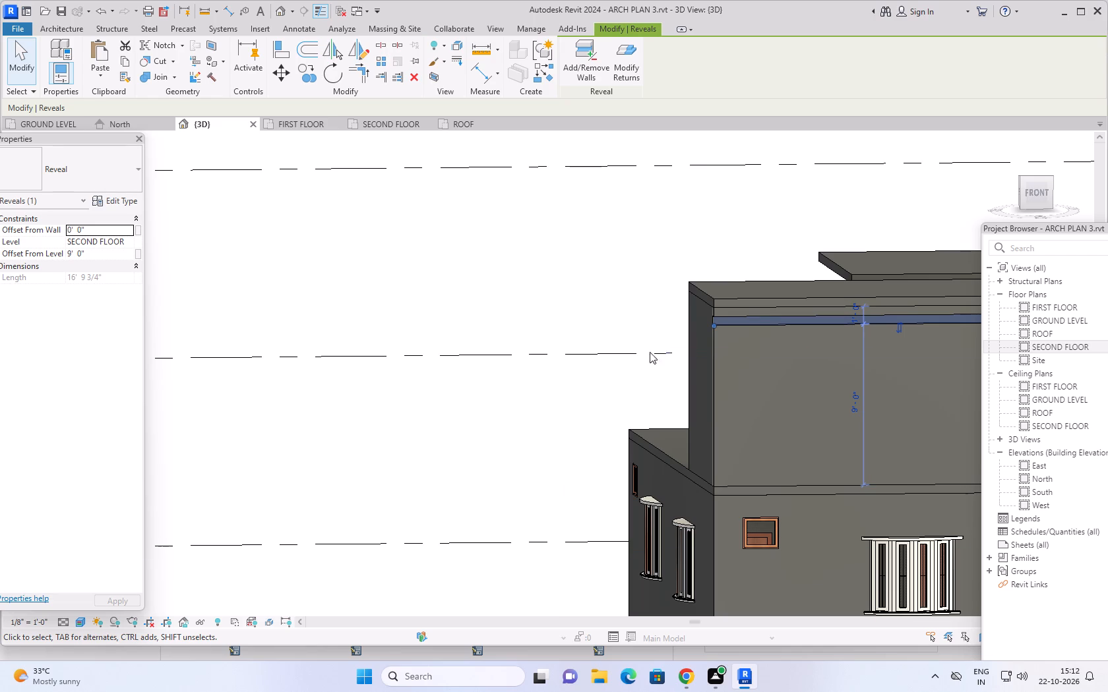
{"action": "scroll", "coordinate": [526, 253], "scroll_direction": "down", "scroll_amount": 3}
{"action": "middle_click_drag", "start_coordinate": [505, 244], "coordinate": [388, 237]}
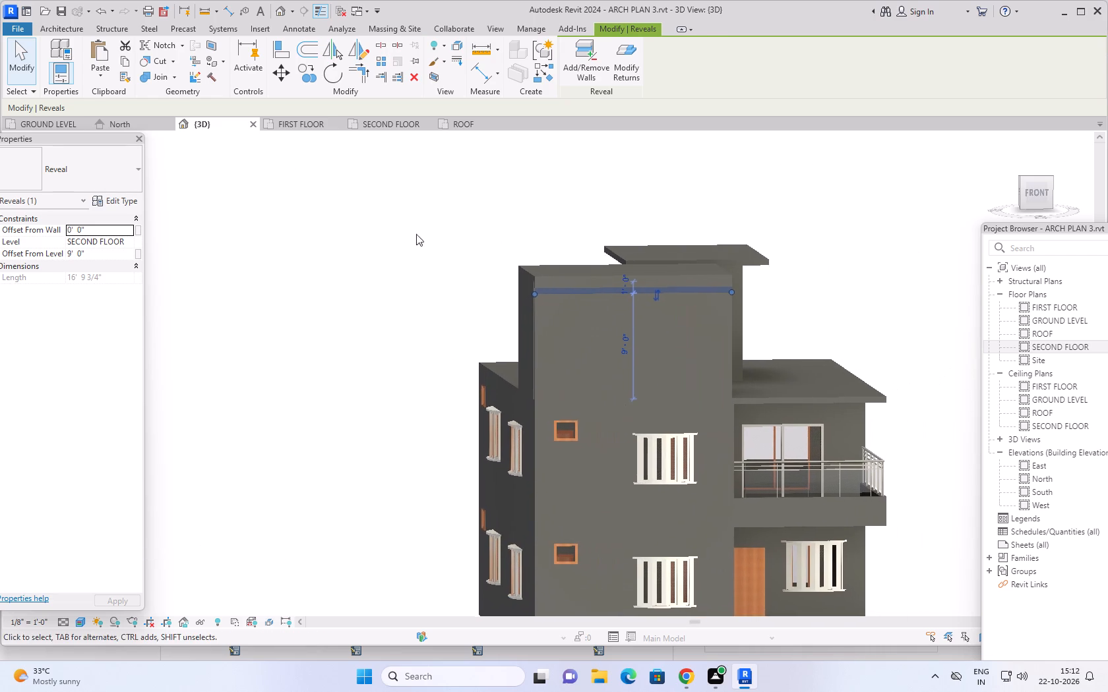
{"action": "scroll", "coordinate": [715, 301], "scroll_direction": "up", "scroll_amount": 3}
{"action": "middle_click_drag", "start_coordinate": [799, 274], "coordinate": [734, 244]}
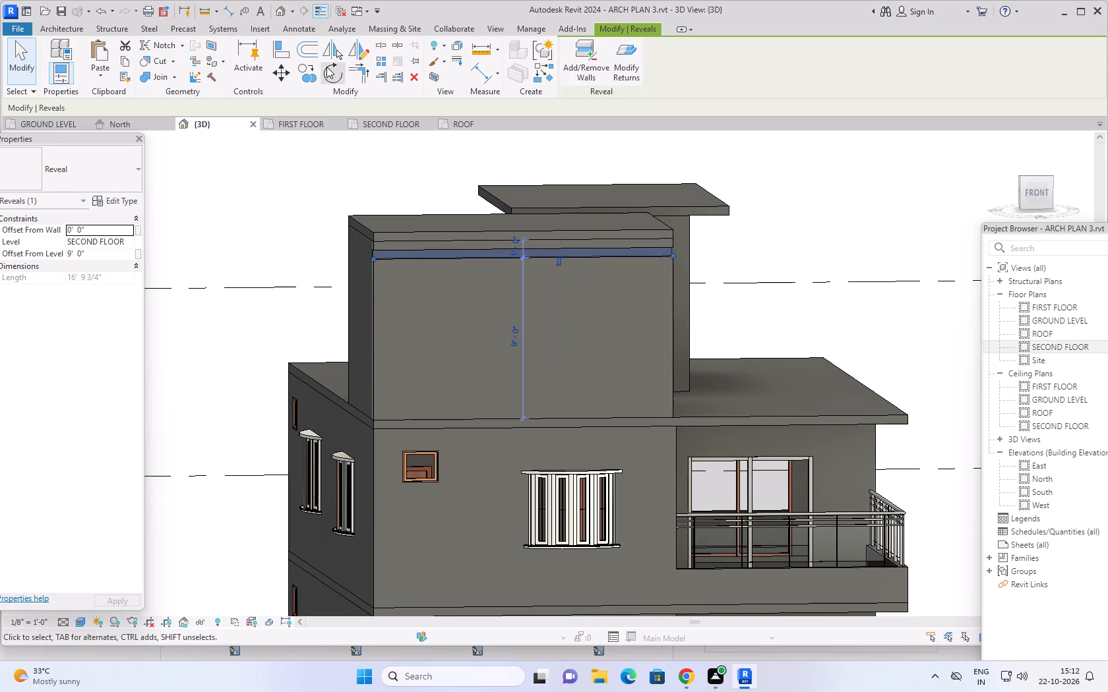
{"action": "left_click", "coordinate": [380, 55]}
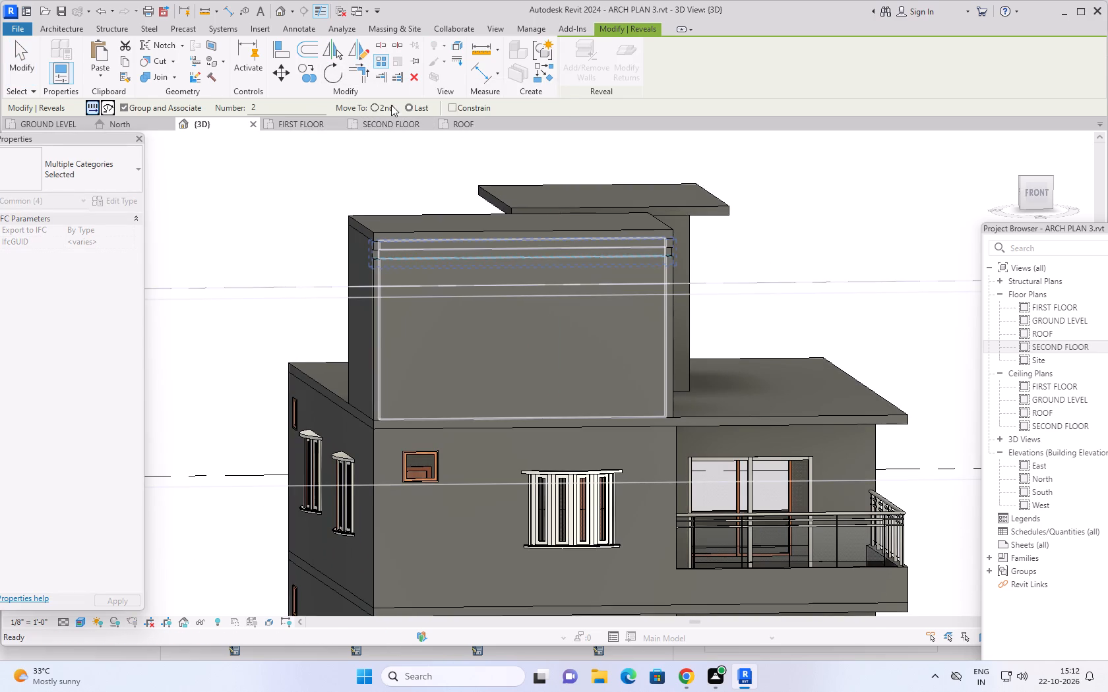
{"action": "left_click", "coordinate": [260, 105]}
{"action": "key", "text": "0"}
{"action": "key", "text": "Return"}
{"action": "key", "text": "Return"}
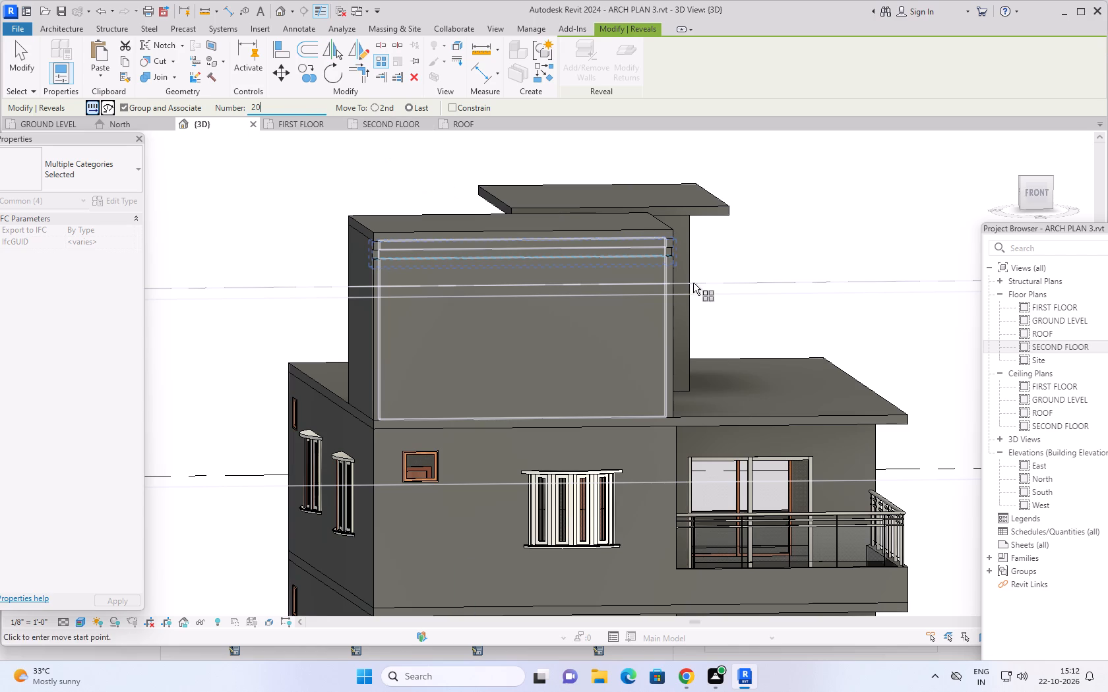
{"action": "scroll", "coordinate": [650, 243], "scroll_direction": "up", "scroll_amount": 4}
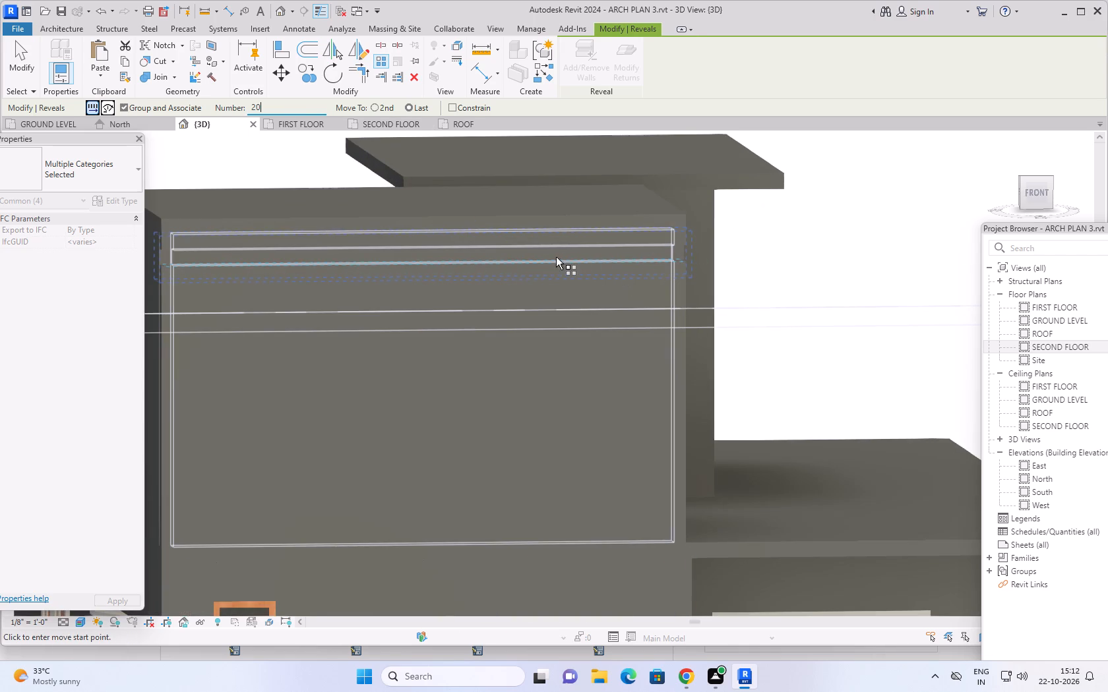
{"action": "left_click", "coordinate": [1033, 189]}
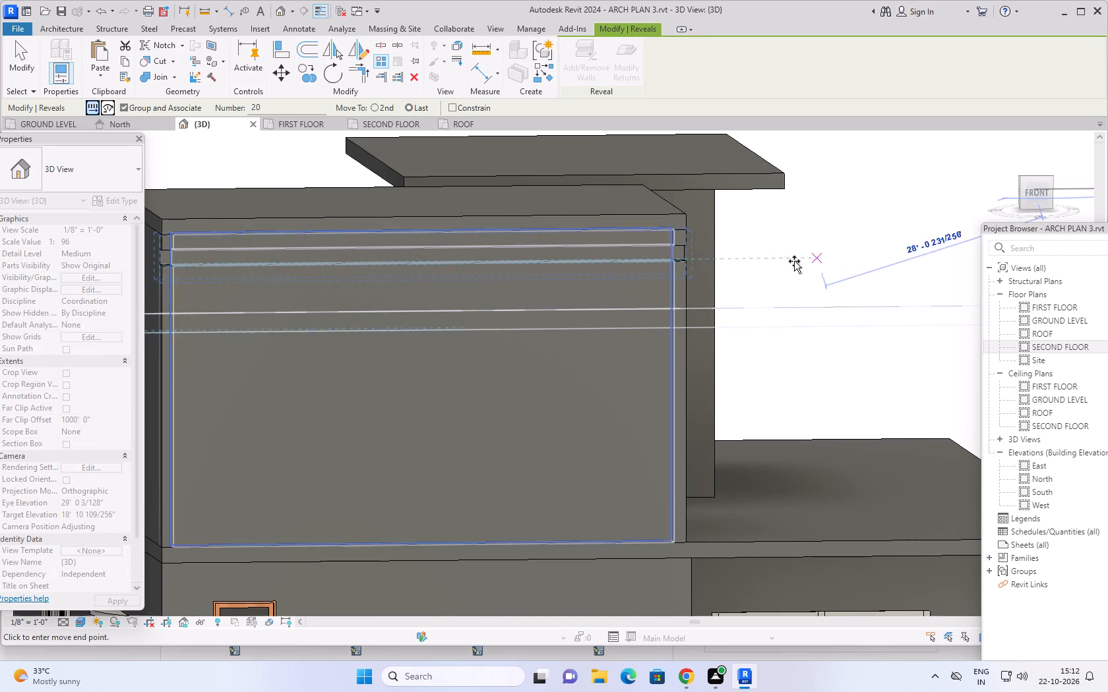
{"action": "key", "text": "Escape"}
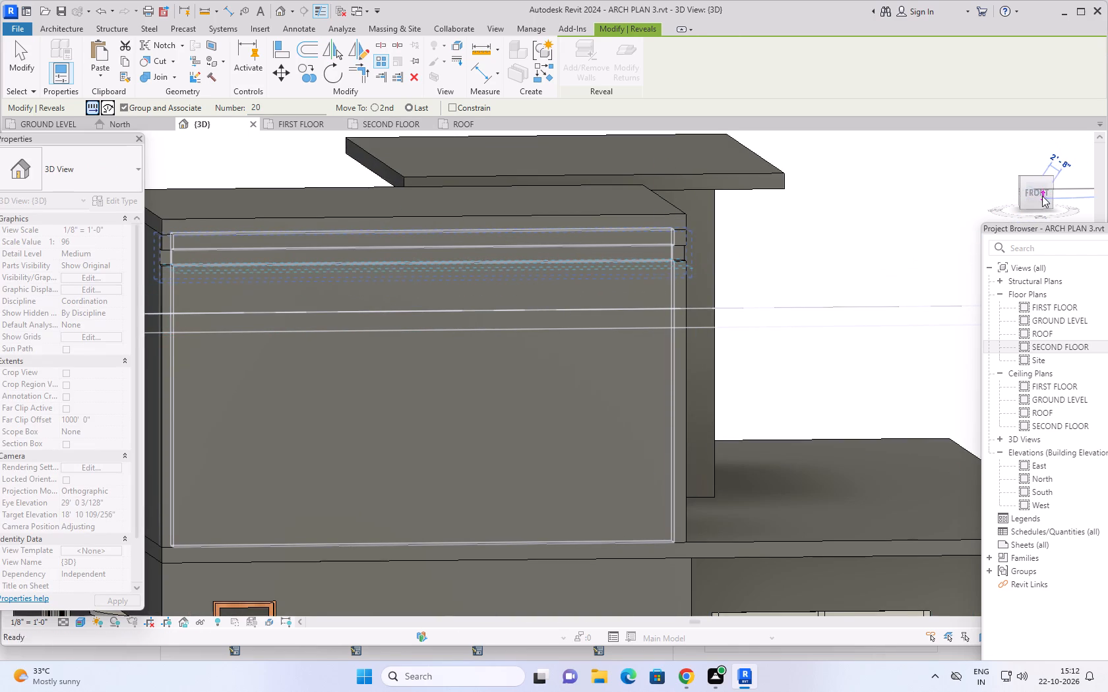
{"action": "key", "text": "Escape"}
From the front view, array the second-floor front wall's reveal vertically as 20 grouped copies, with the last one at GROUND LEVEL.
{"action": "left_click", "coordinate": [1042, 191]}
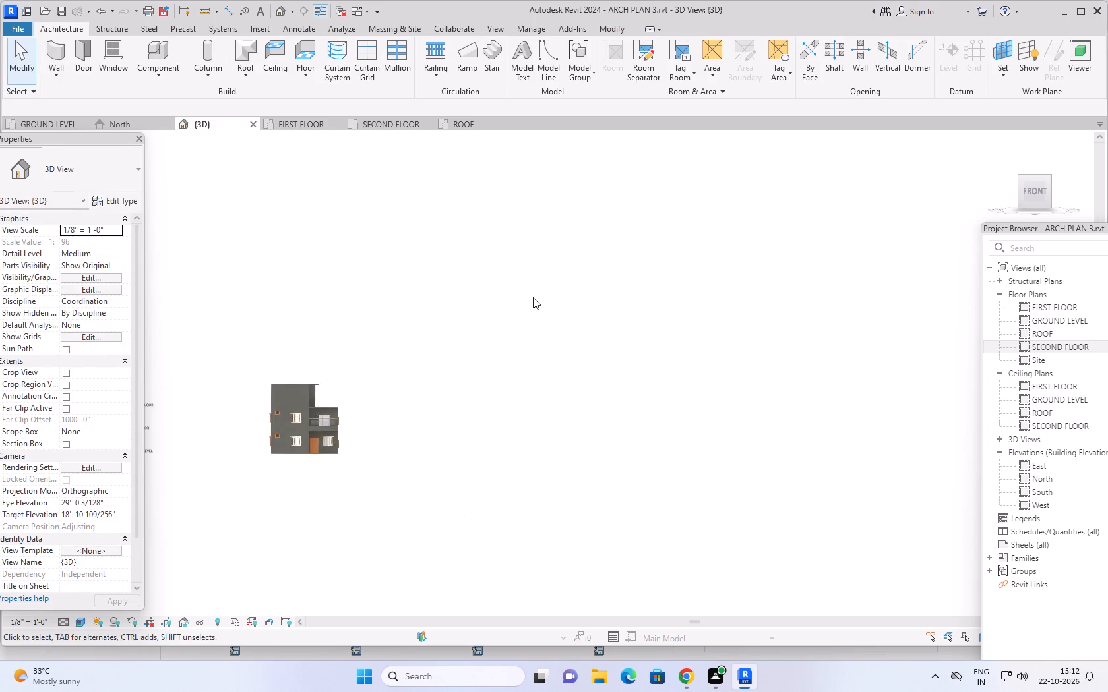
{"action": "scroll", "coordinate": [487, 345], "scroll_direction": "up", "scroll_amount": 3}
{"action": "scroll", "coordinate": [592, 356], "scroll_direction": "up", "scroll_amount": 8}
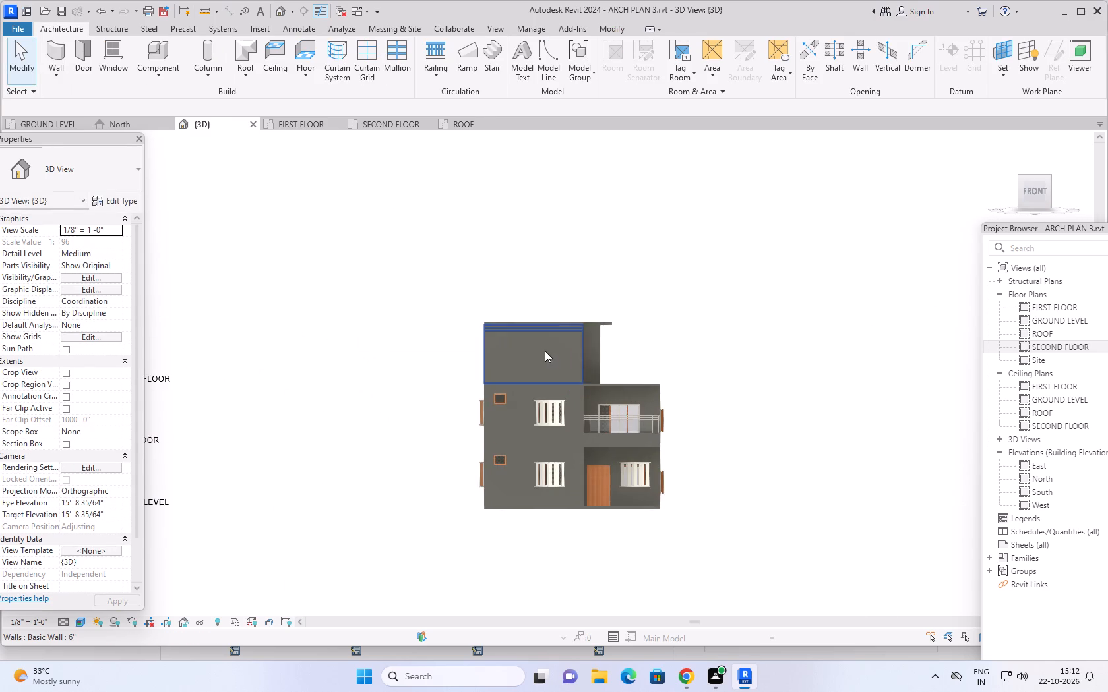
{"action": "scroll", "coordinate": [560, 339], "scroll_direction": "up", "scroll_amount": 5}
{"action": "scroll", "coordinate": [635, 302], "scroll_direction": "up", "scroll_amount": 2}
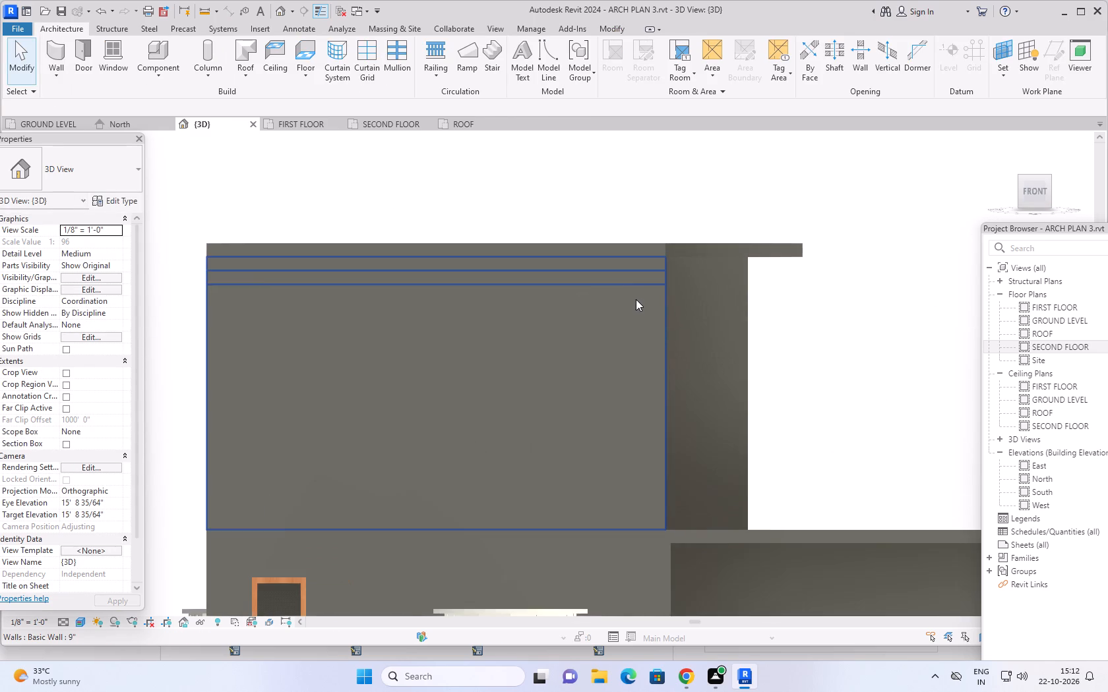
{"action": "left_click", "coordinate": [638, 277]}
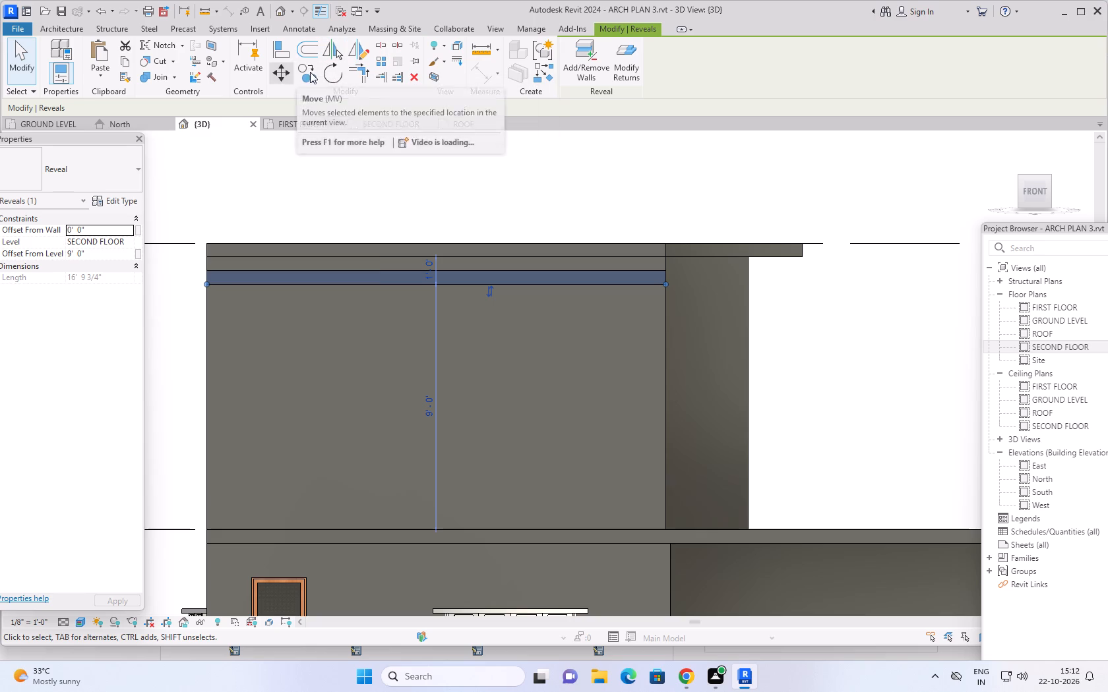
{"action": "left_click", "coordinate": [380, 57]}
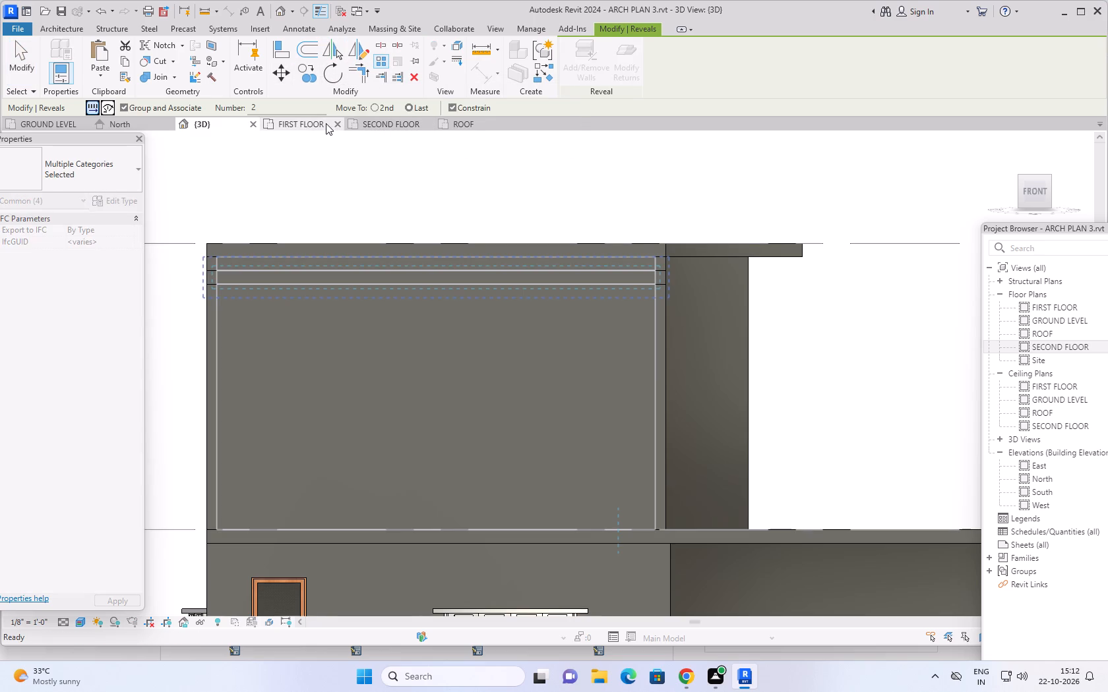
{"action": "left_click", "coordinate": [279, 106]}
{"action": "key", "text": "0"}
{"action": "key", "text": "Return"}
{"action": "left_click", "coordinate": [654, 283]}
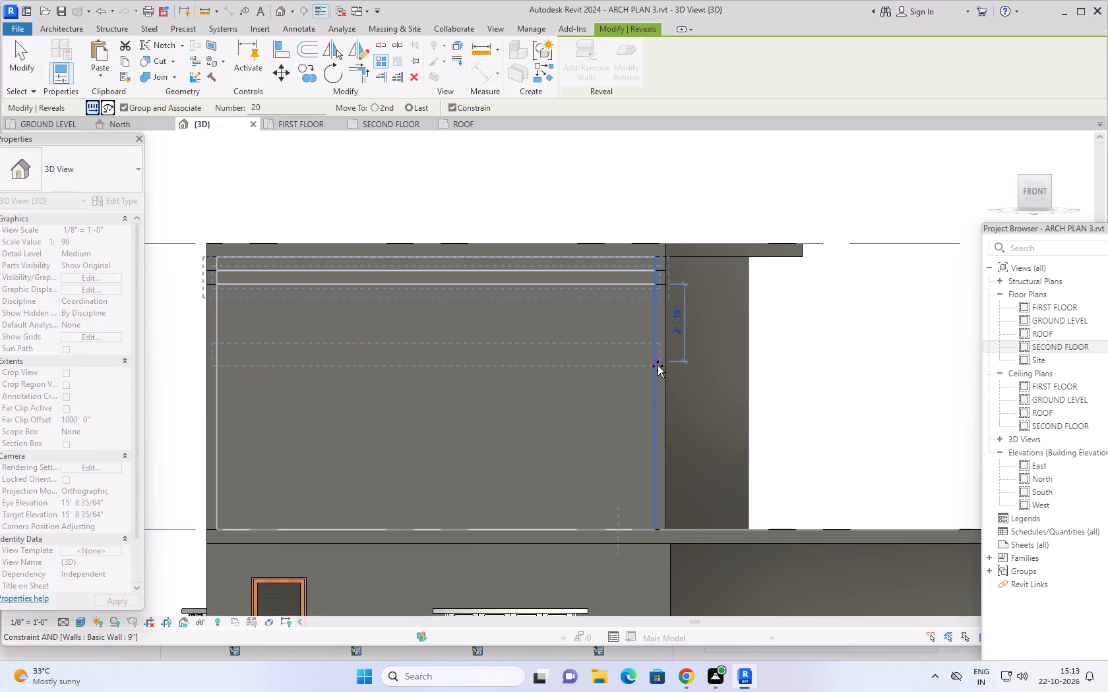
{"action": "scroll", "coordinate": [658, 370], "scroll_direction": "down", "scroll_amount": 2}
{"action": "middle_click_drag", "start_coordinate": [658, 380], "coordinate": [650, 297]}
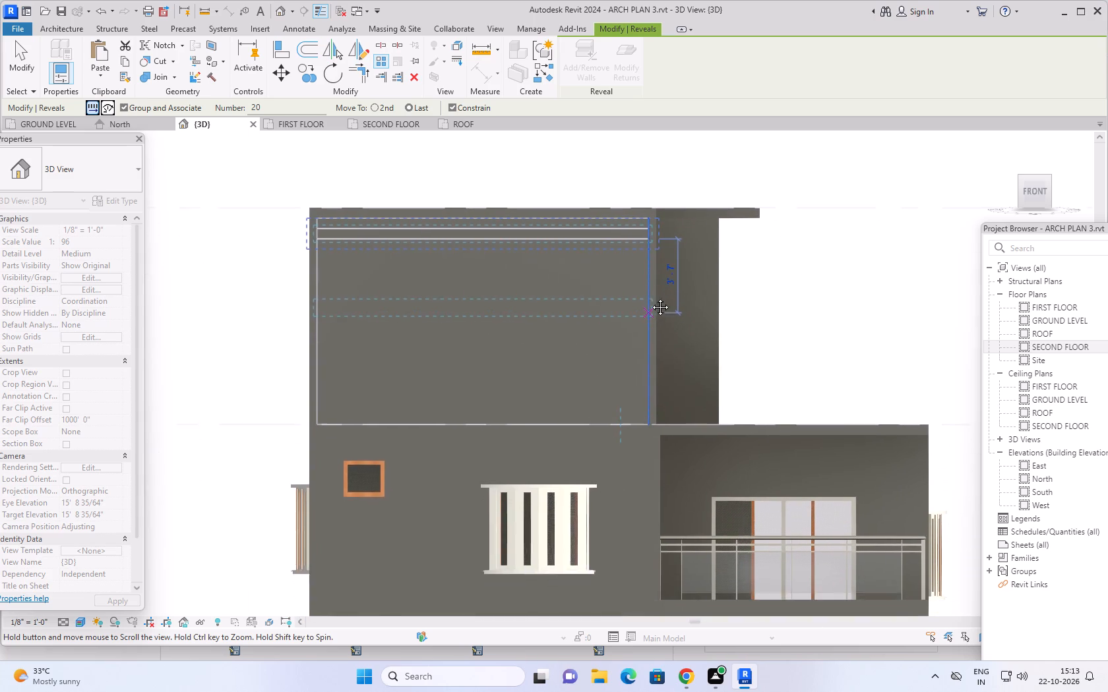
{"action": "middle_click_drag", "start_coordinate": [650, 297], "coordinate": [646, 225]}
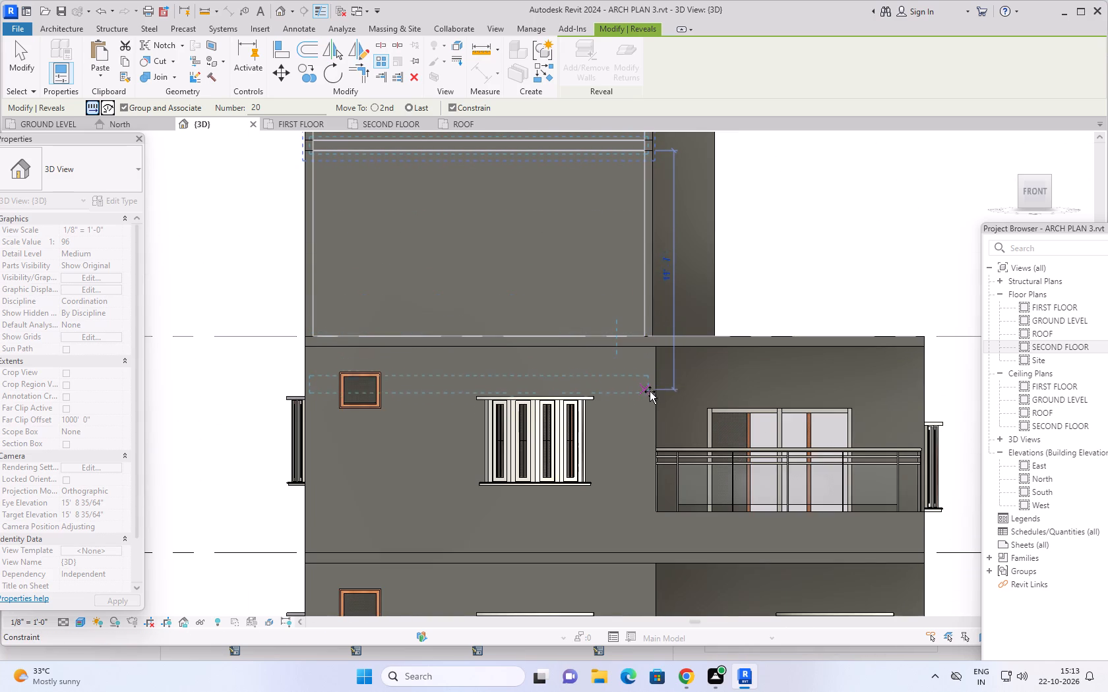
{"action": "middle_click_drag", "start_coordinate": [650, 411], "coordinate": [650, 244]}
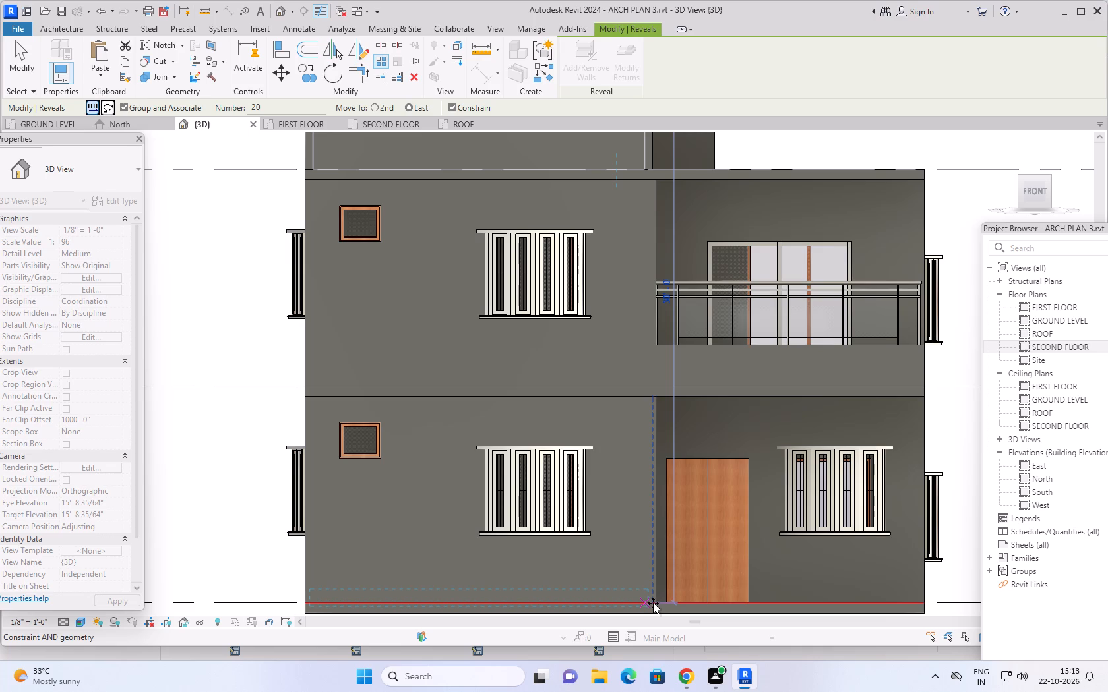
{"action": "left_click", "coordinate": [653, 603]}
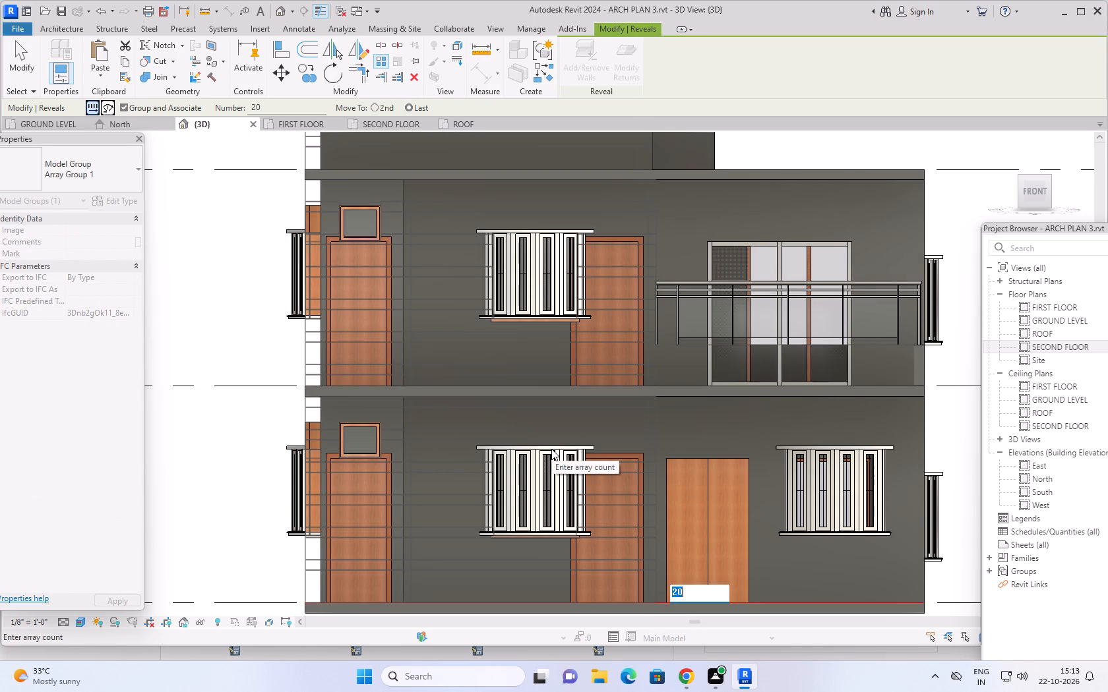
{"action": "key", "text": "Escape"}
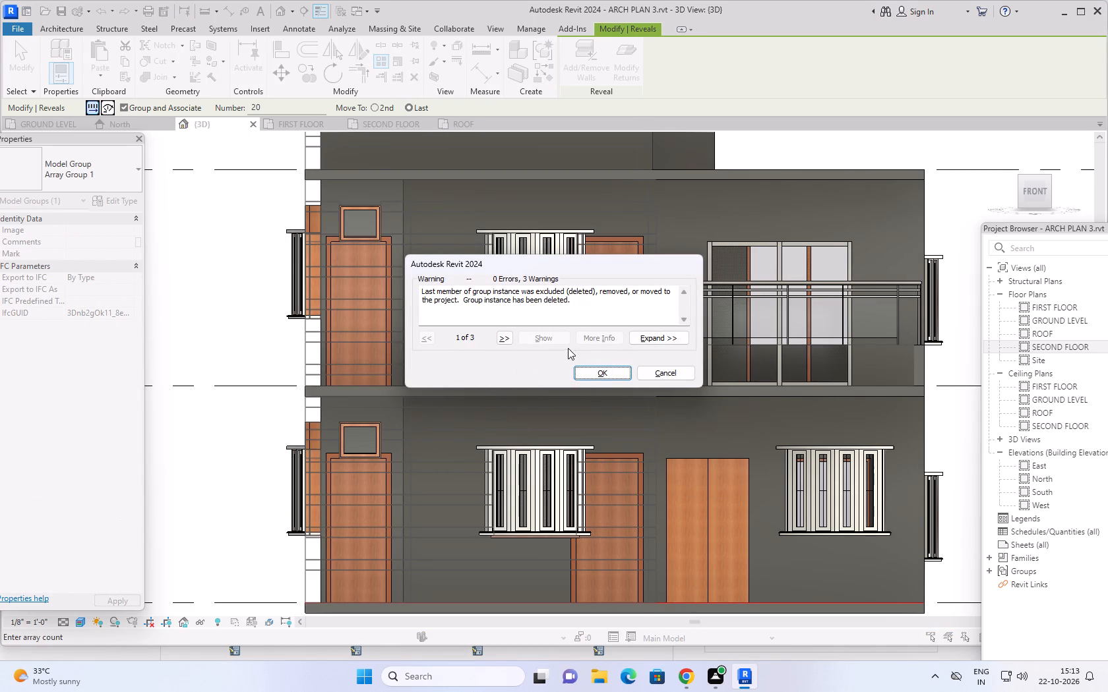
{"action": "left_click", "coordinate": [595, 370]}
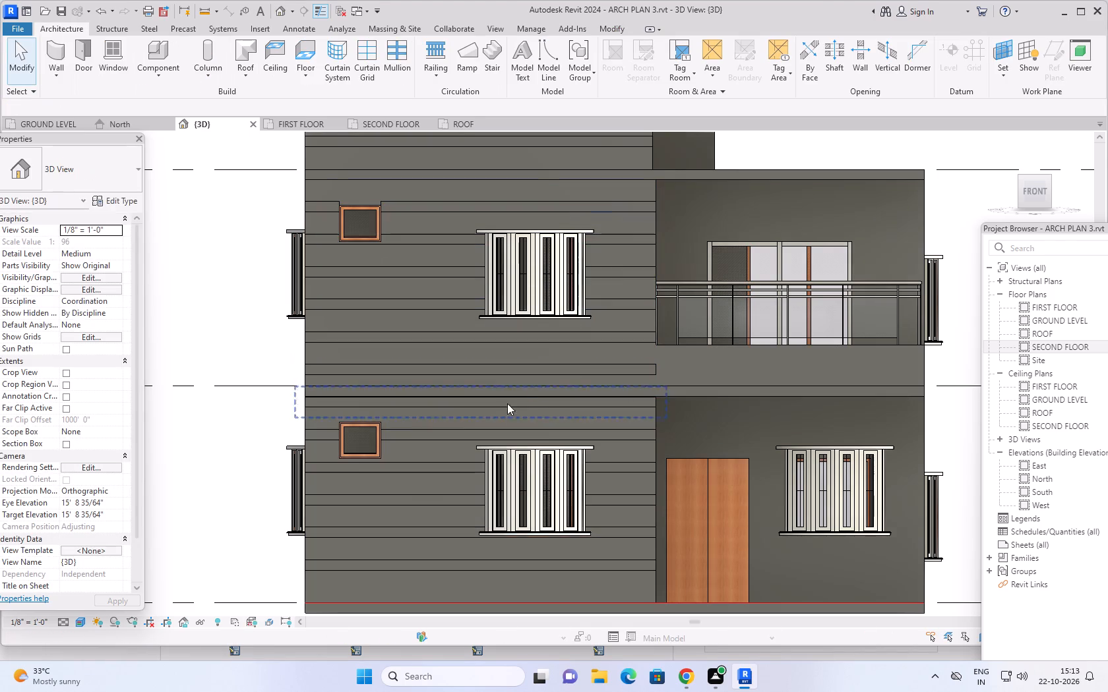
Examine the arrayed reveals on the front wall, around the windows and at the corners, and the overall massing in 3D.
{"action": "scroll", "coordinate": [195, 442], "scroll_direction": "down", "scroll_amount": 2}
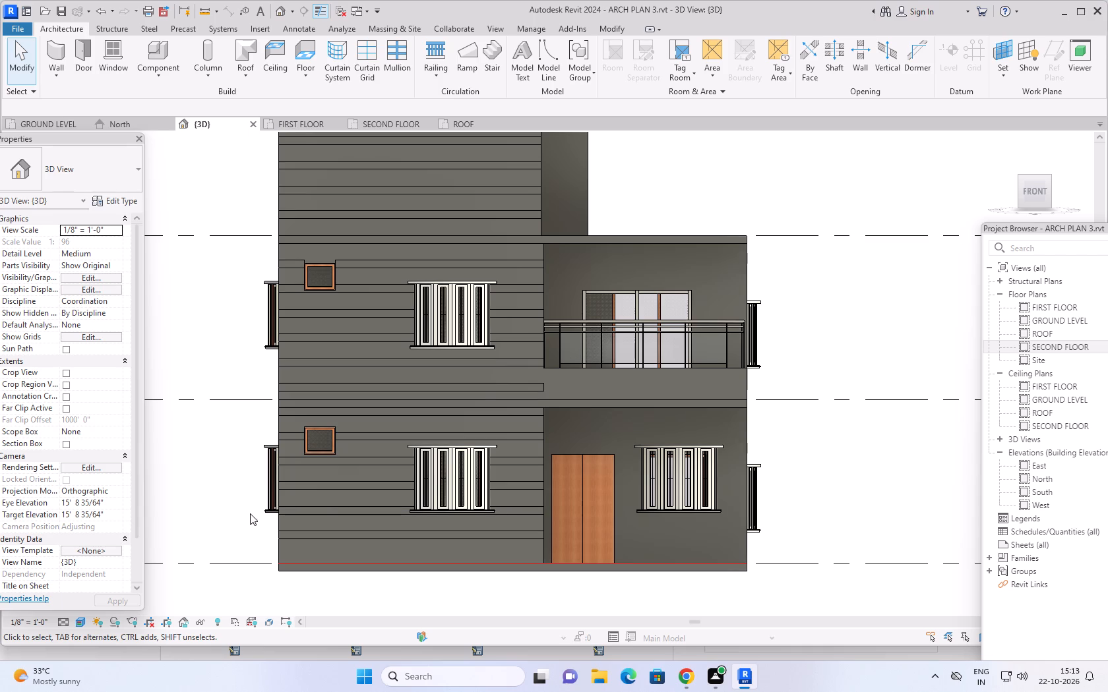
{"action": "middle_click_drag", "start_coordinate": [251, 509], "coordinate": [315, 521], "text": "shift"}
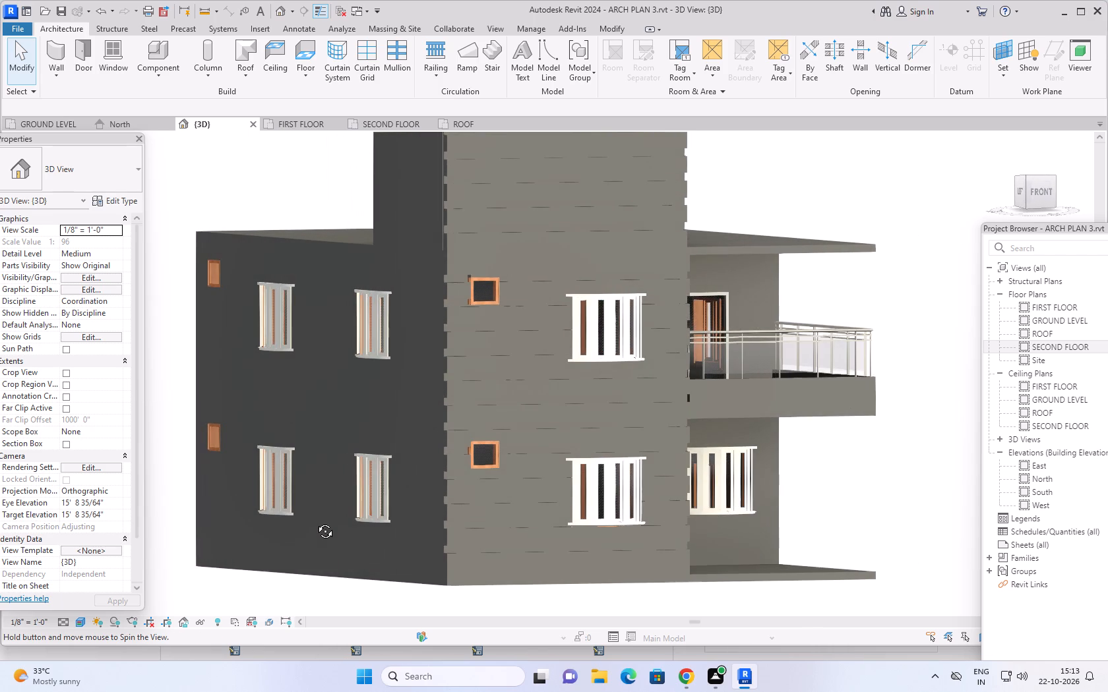
{"action": "middle_click_drag", "start_coordinate": [315, 521], "coordinate": [303, 527], "text": "shift"}
{"action": "scroll", "coordinate": [415, 379], "scroll_direction": "up", "scroll_amount": 2}
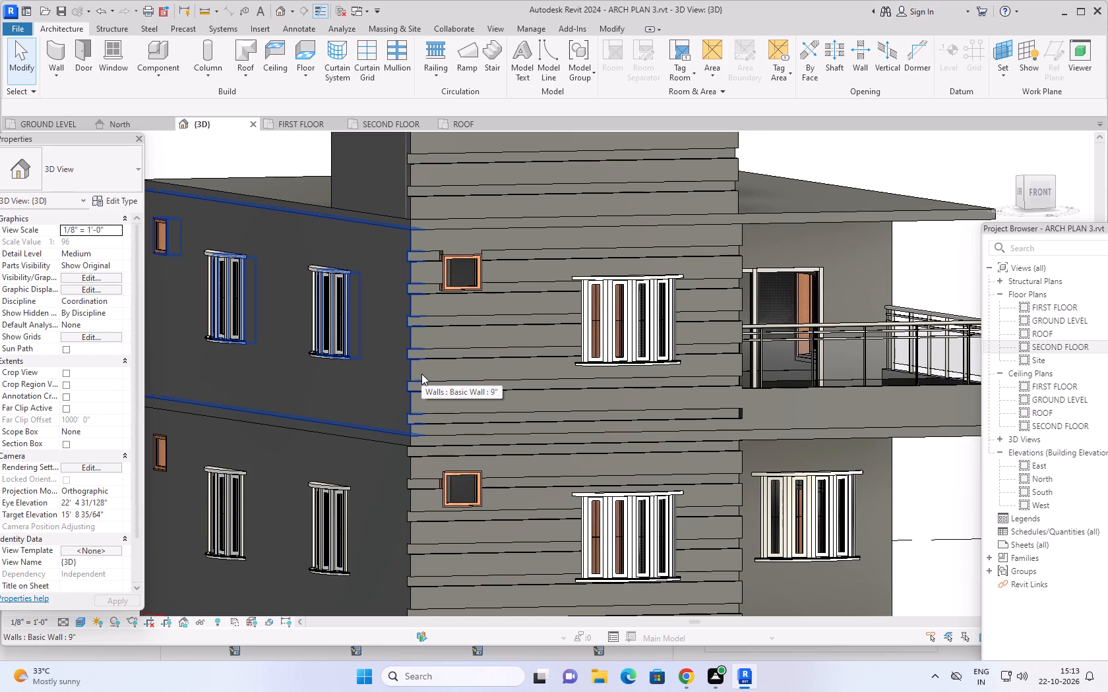
{"action": "scroll", "coordinate": [479, 250], "scroll_direction": "up", "scroll_amount": 3}
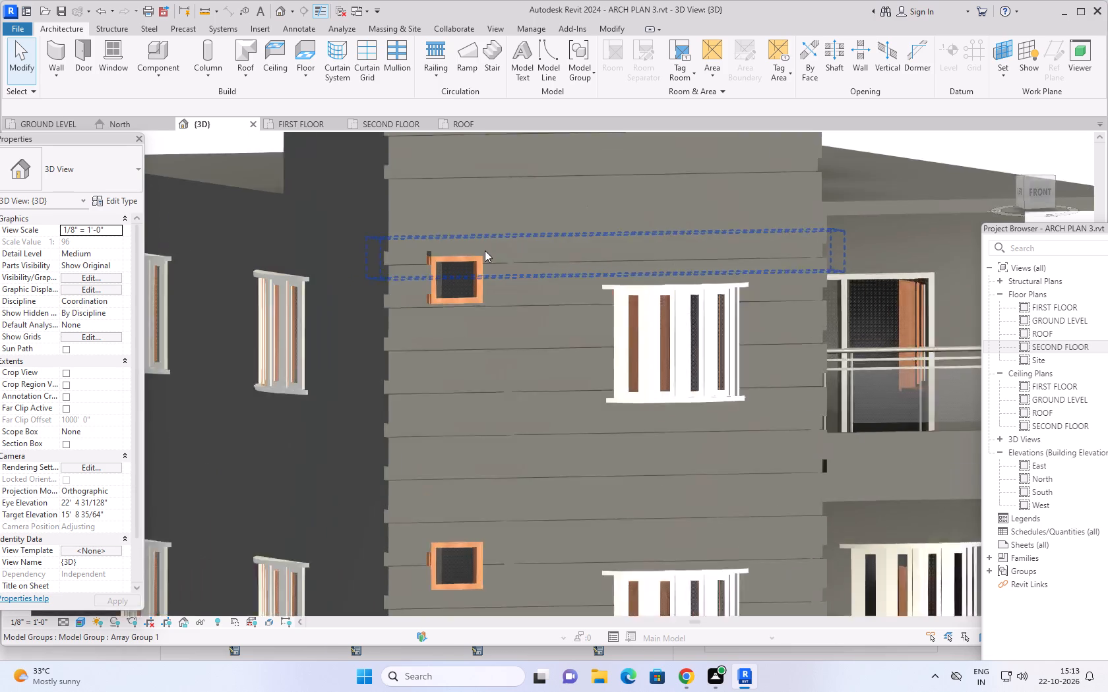
{"action": "scroll", "coordinate": [485, 250], "scroll_direction": "up", "scroll_amount": 1}
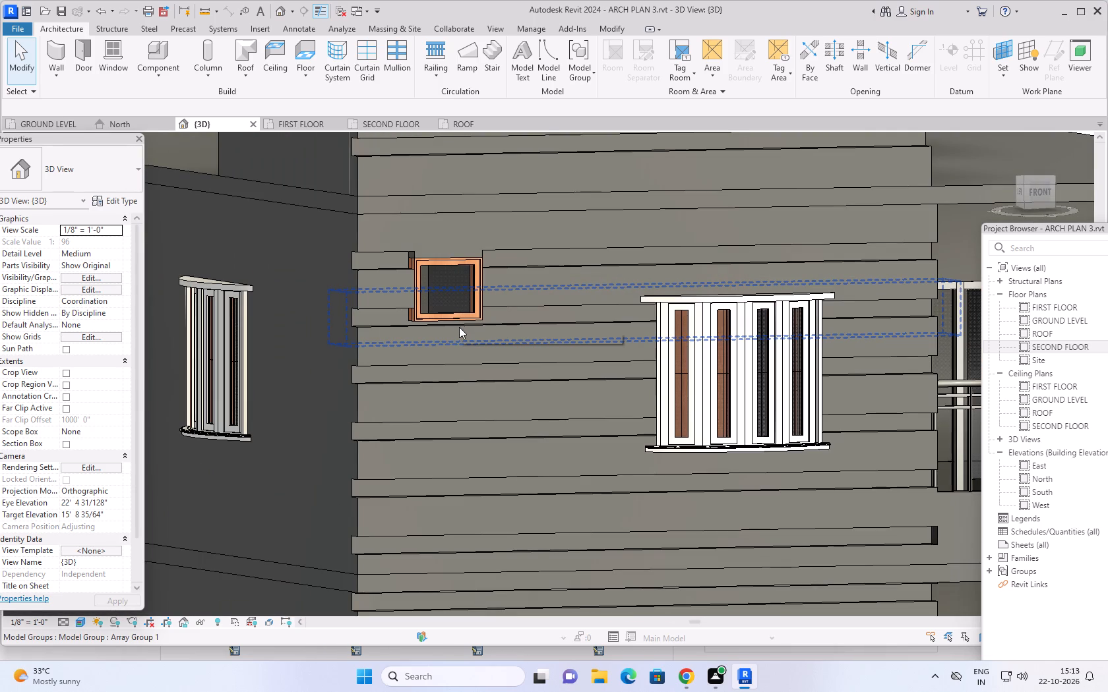
{"action": "middle_click_drag", "start_coordinate": [452, 346], "coordinate": [495, 376], "text": "shift"}
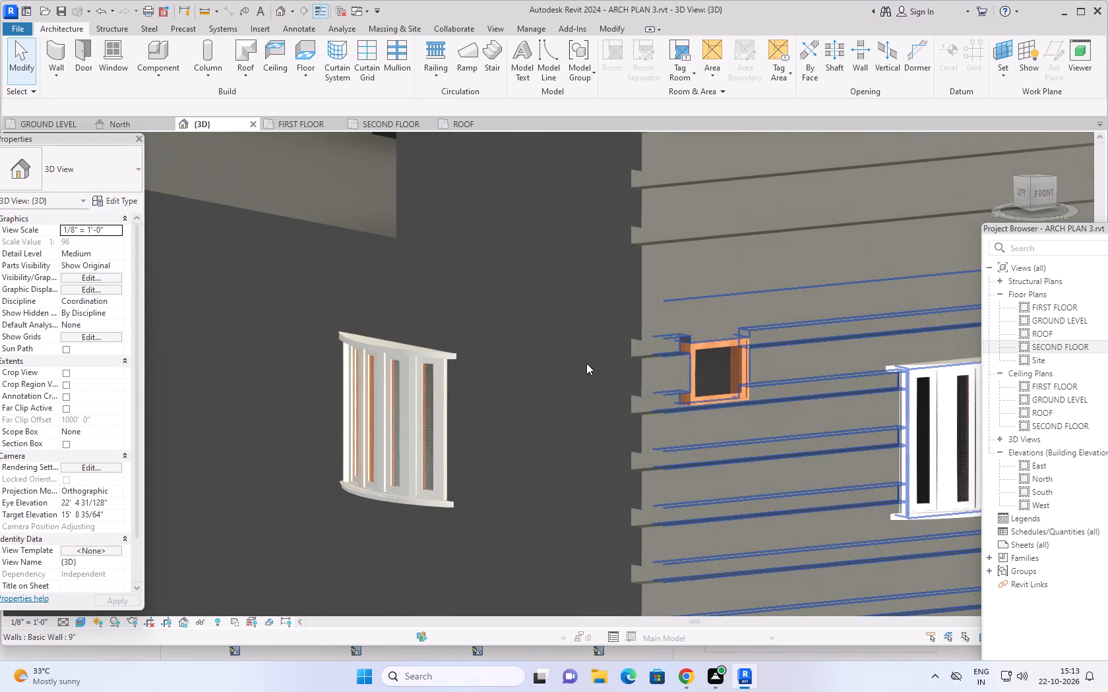
{"action": "middle_click_drag", "start_coordinate": [614, 346], "coordinate": [494, 414]}
{"action": "scroll", "coordinate": [573, 356], "scroll_direction": "up", "scroll_amount": 2}
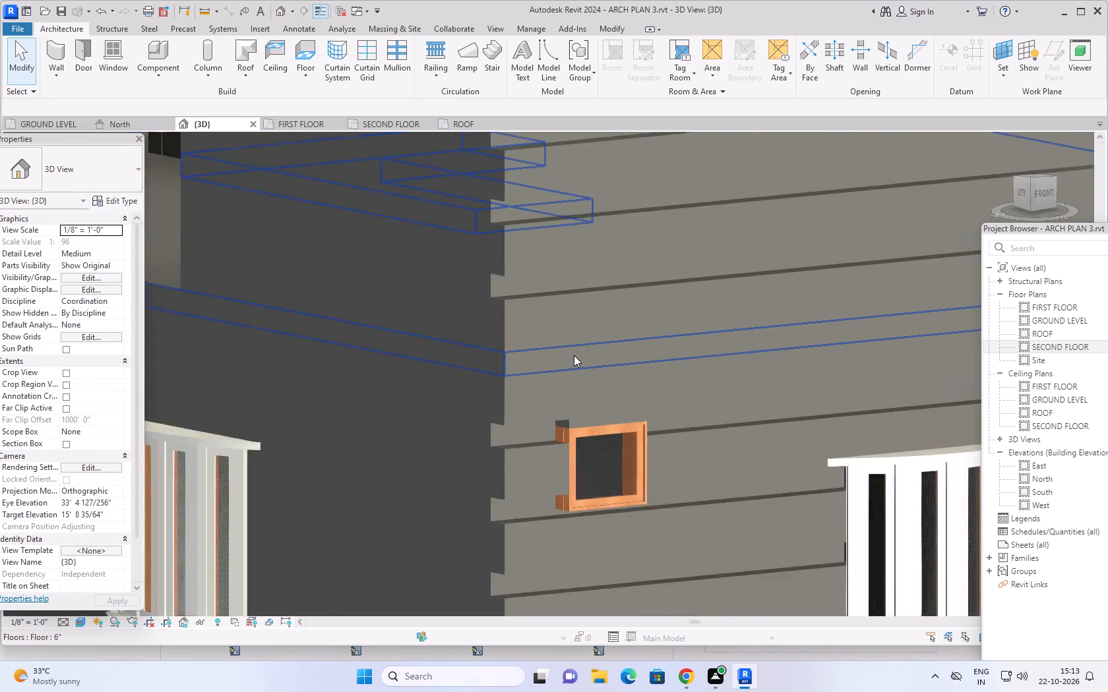
{"action": "scroll", "coordinate": [574, 355], "scroll_direction": "up", "scroll_amount": 2}
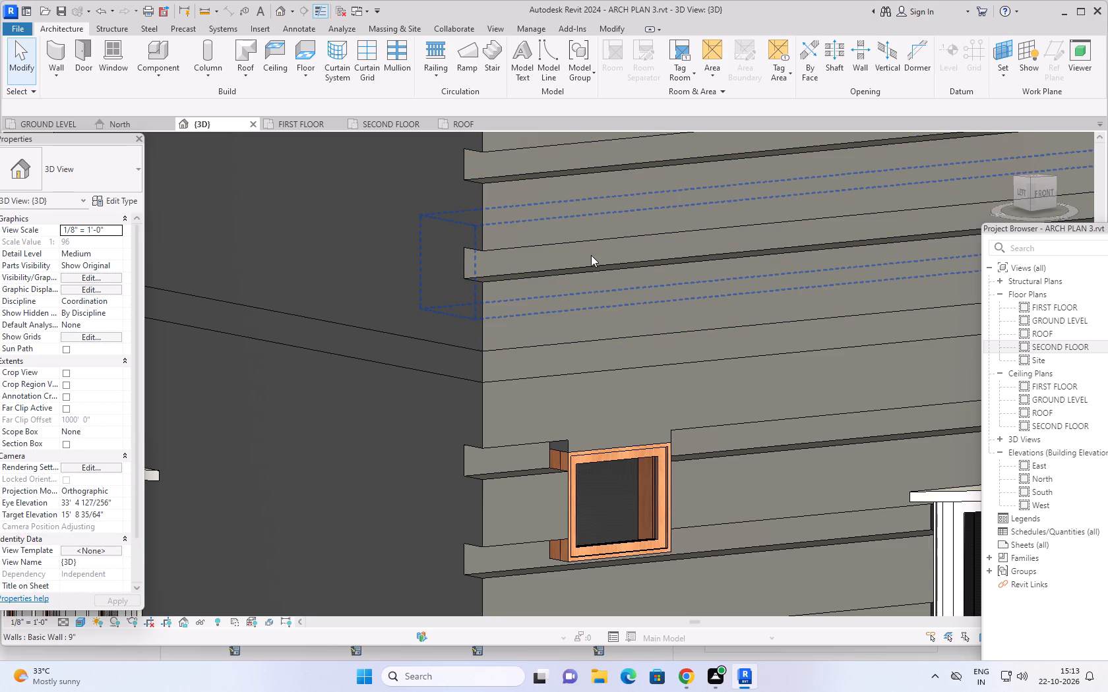
{"action": "scroll", "coordinate": [643, 317], "scroll_direction": "down", "scroll_amount": 3}
{"action": "scroll", "coordinate": [681, 370], "scroll_direction": "down", "scroll_amount": 6}
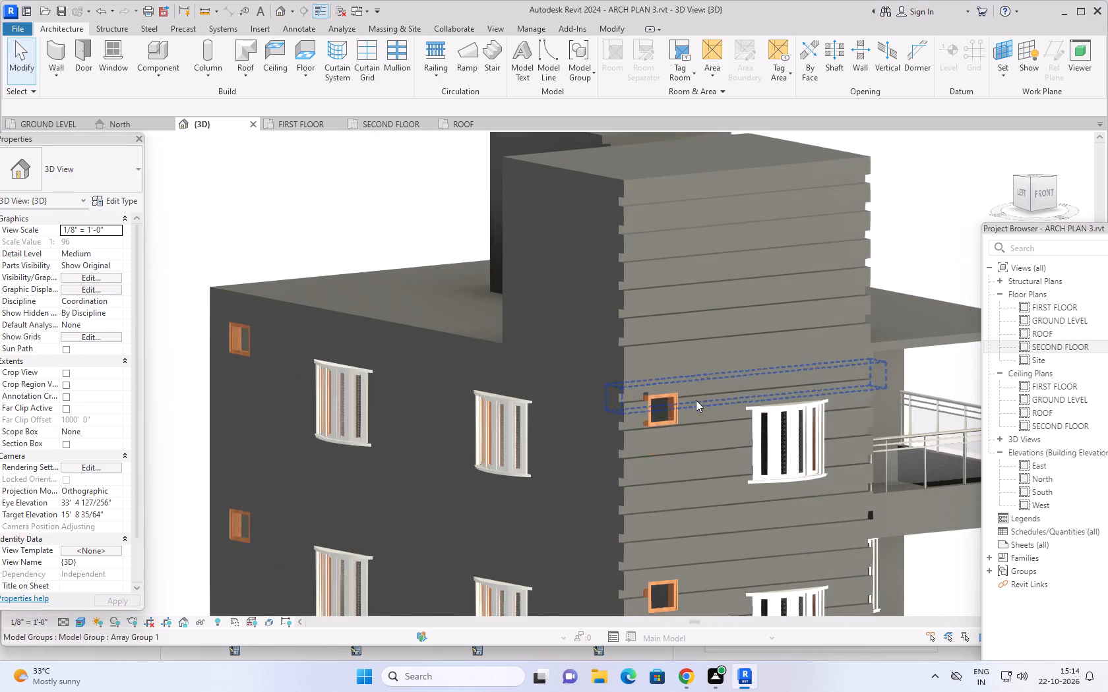
{"action": "middle_click_drag", "start_coordinate": [718, 513], "coordinate": [584, 326]}
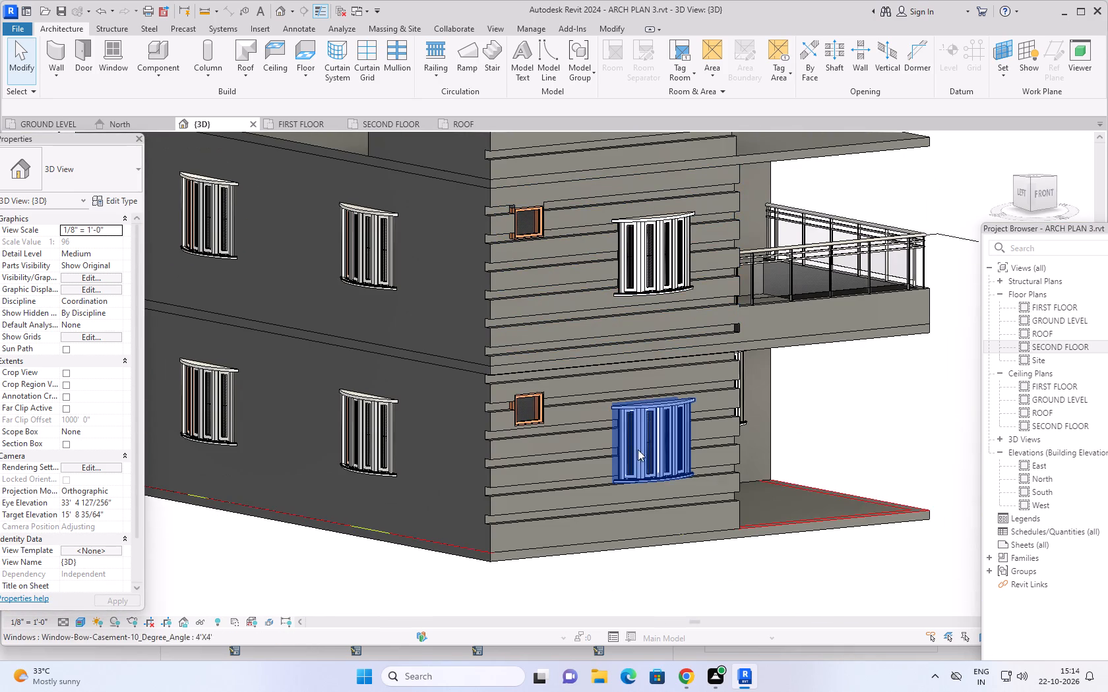
{"action": "middle_click_drag", "start_coordinate": [683, 505], "coordinate": [603, 501]}
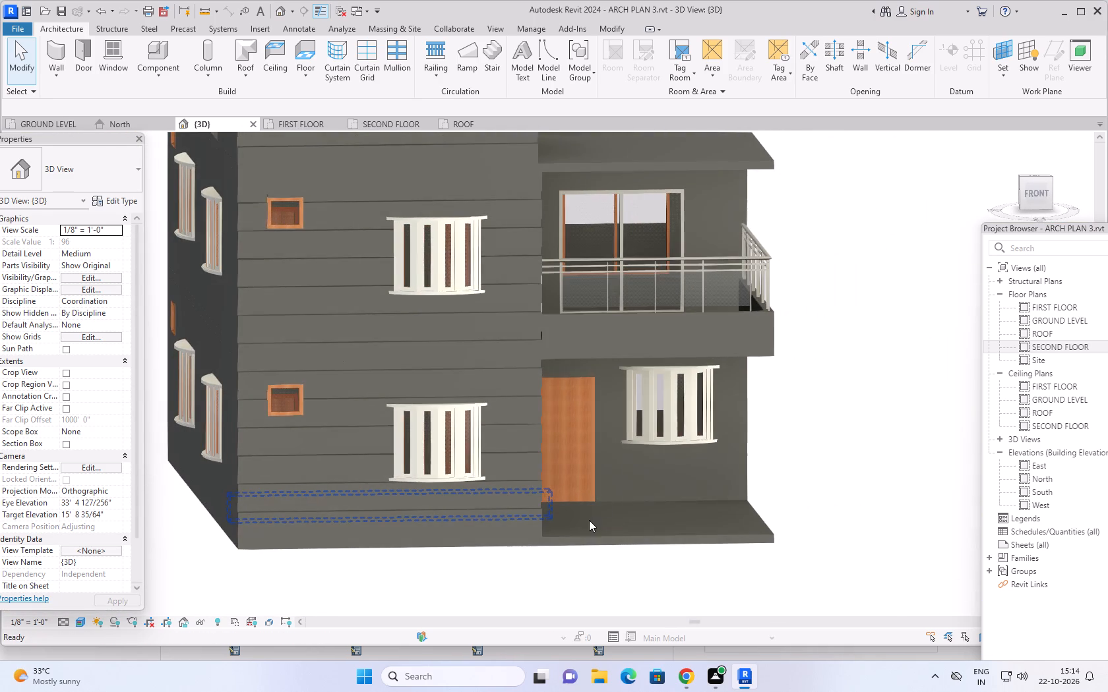
{"action": "scroll", "coordinate": [477, 504], "scroll_direction": "down", "scroll_amount": 3}
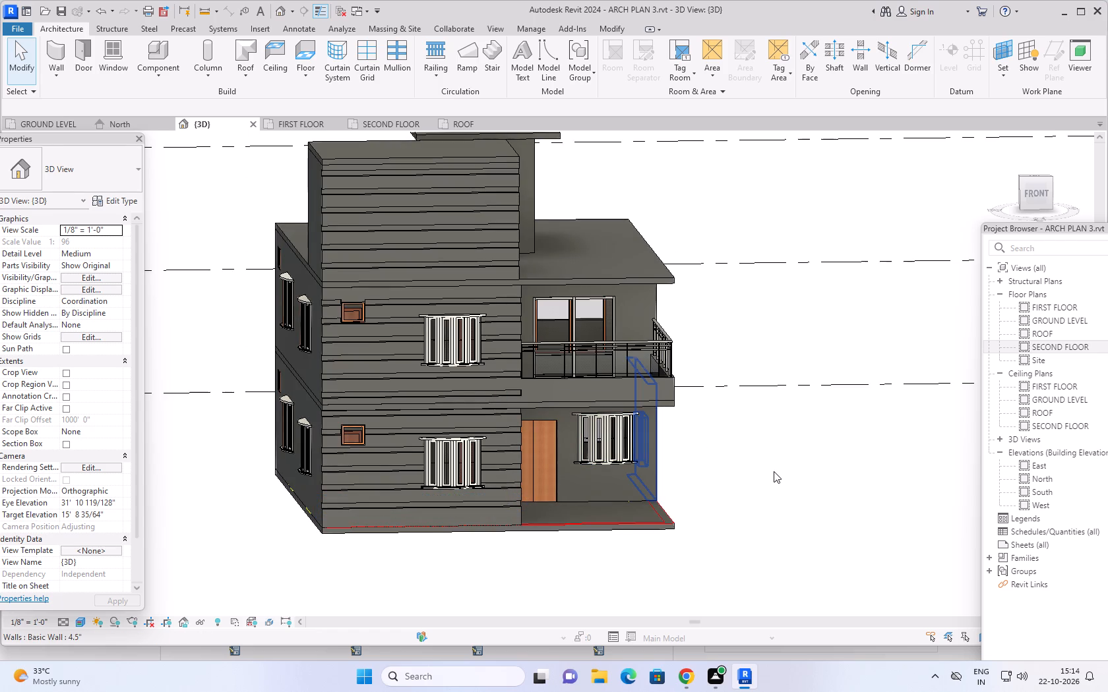
{"action": "middle_click_drag", "start_coordinate": [774, 471], "coordinate": [762, 442]}
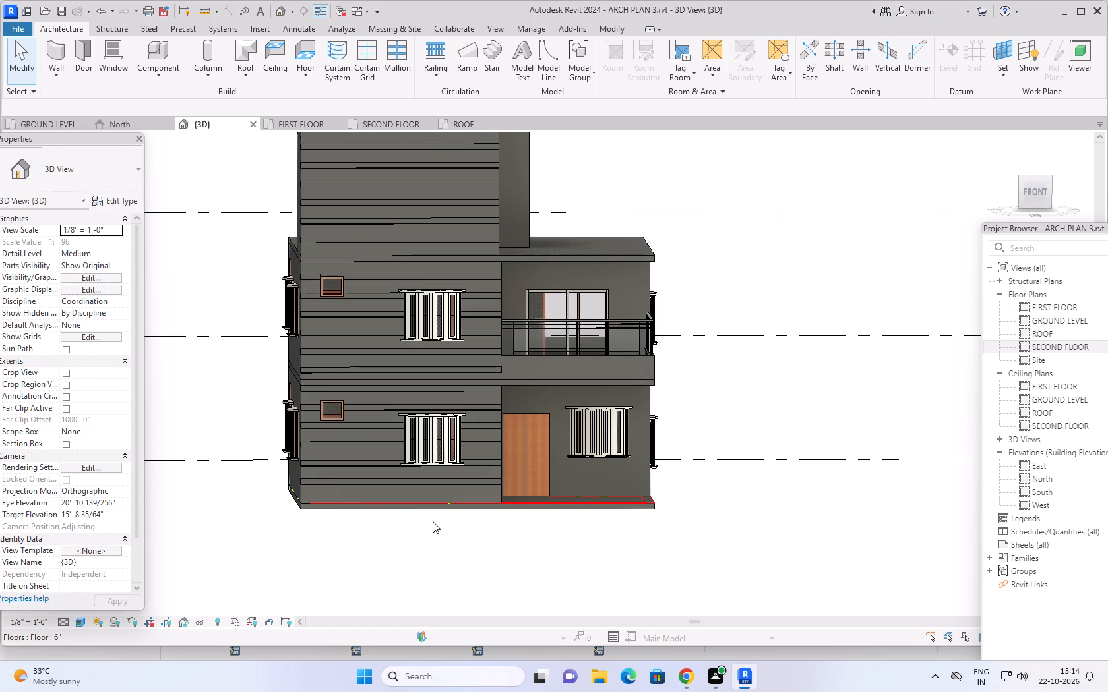
{"action": "middle_click_drag", "start_coordinate": [433, 521], "coordinate": [433, 540]}
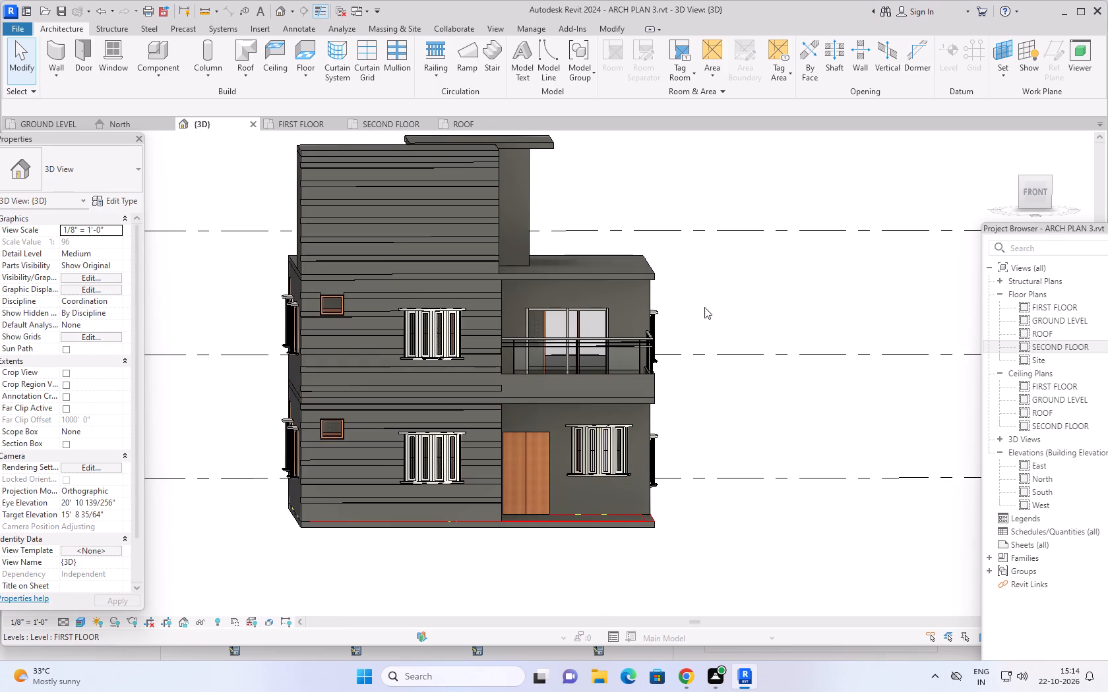
{"action": "middle_click_drag", "start_coordinate": [704, 307], "coordinate": [708, 358]}
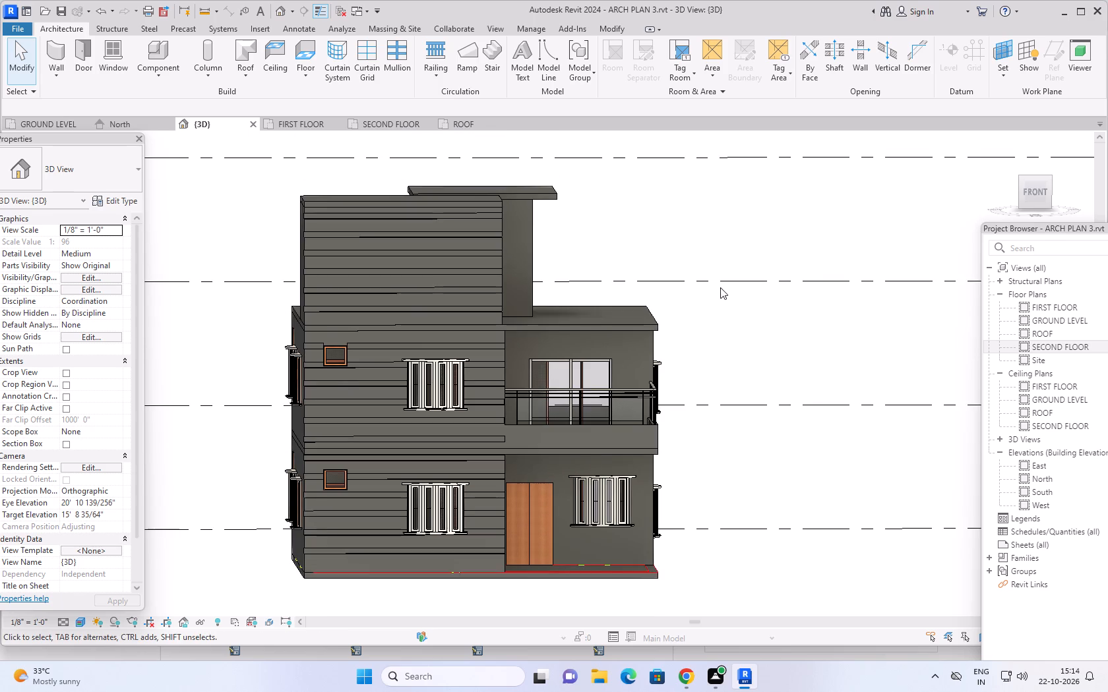
{"action": "middle_click_drag", "start_coordinate": [720, 287], "coordinate": [729, 378]}
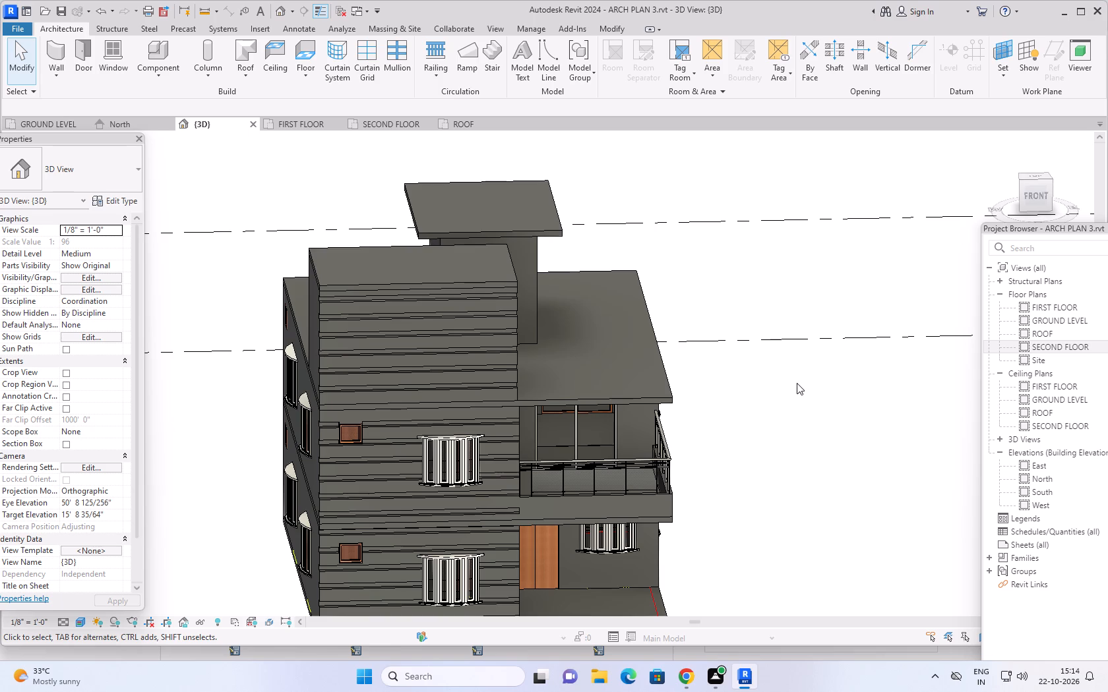
{"action": "key", "text": "Escape"}
Edit the front room's 6" ROOF slab boundary in the ROOF plan, adding lines offset 2' 0" outward from all four edges.
{"action": "middle_click_drag", "start_coordinate": [798, 414], "coordinate": [810, 346]}
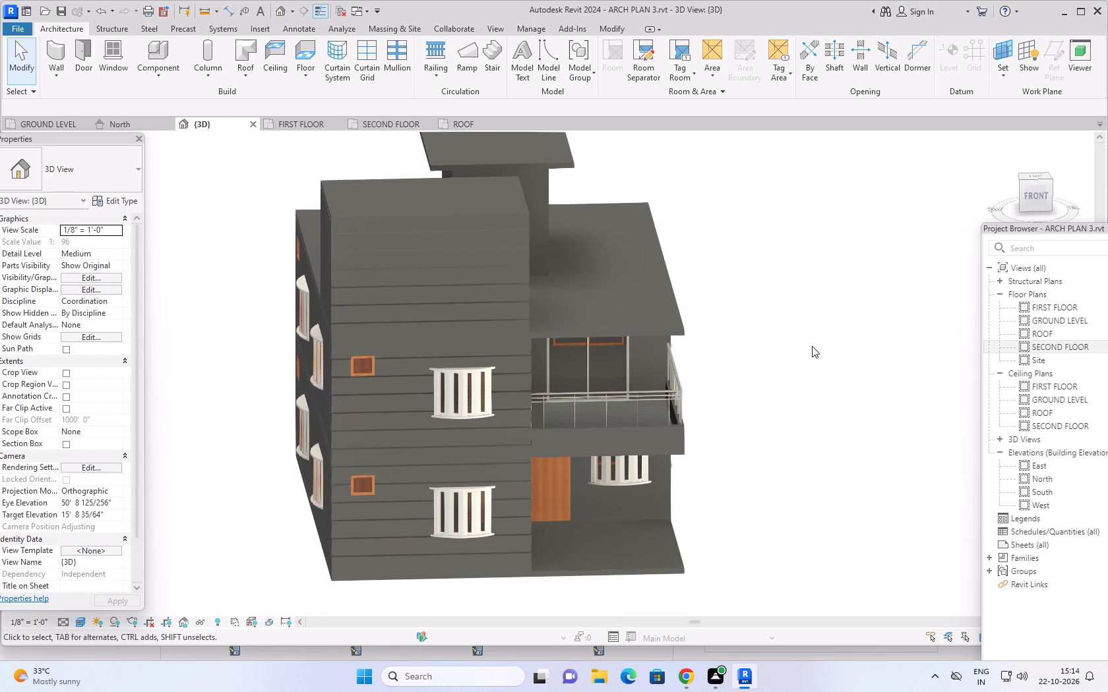
{"action": "middle_click_drag", "start_coordinate": [813, 349], "coordinate": [830, 479], "text": "shift"}
{"action": "scroll", "coordinate": [830, 479], "scroll_direction": "up", "scroll_amount": 1, "text": "shift"}
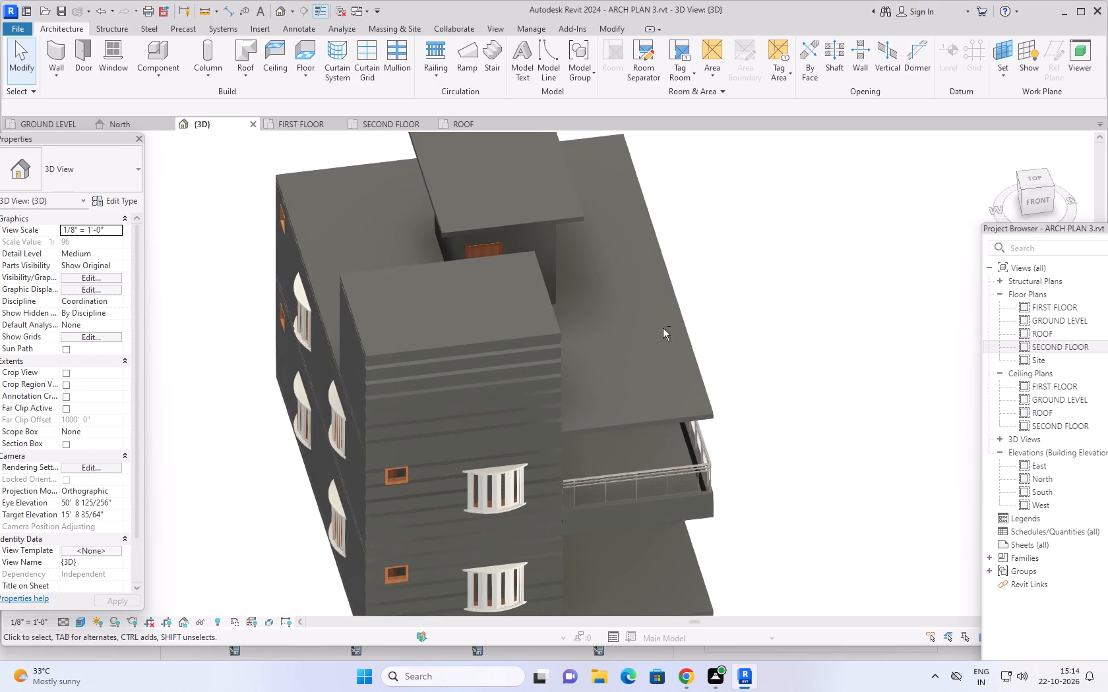
{"action": "left_click", "coordinate": [476, 303]}
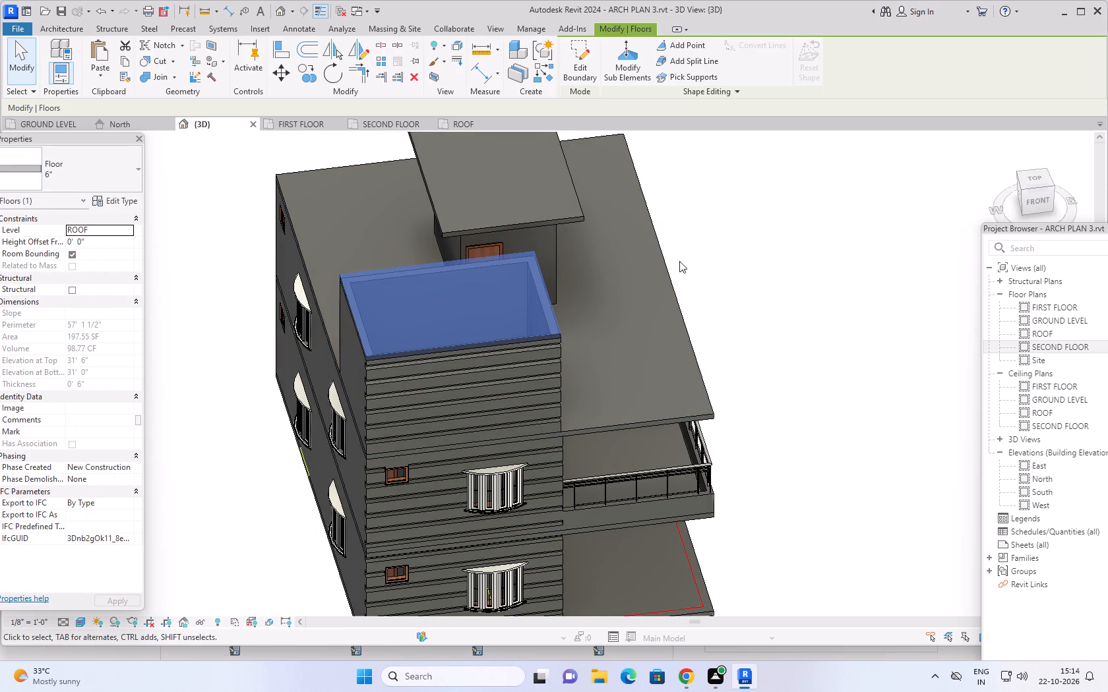
{"action": "left_click", "coordinate": [588, 59]}
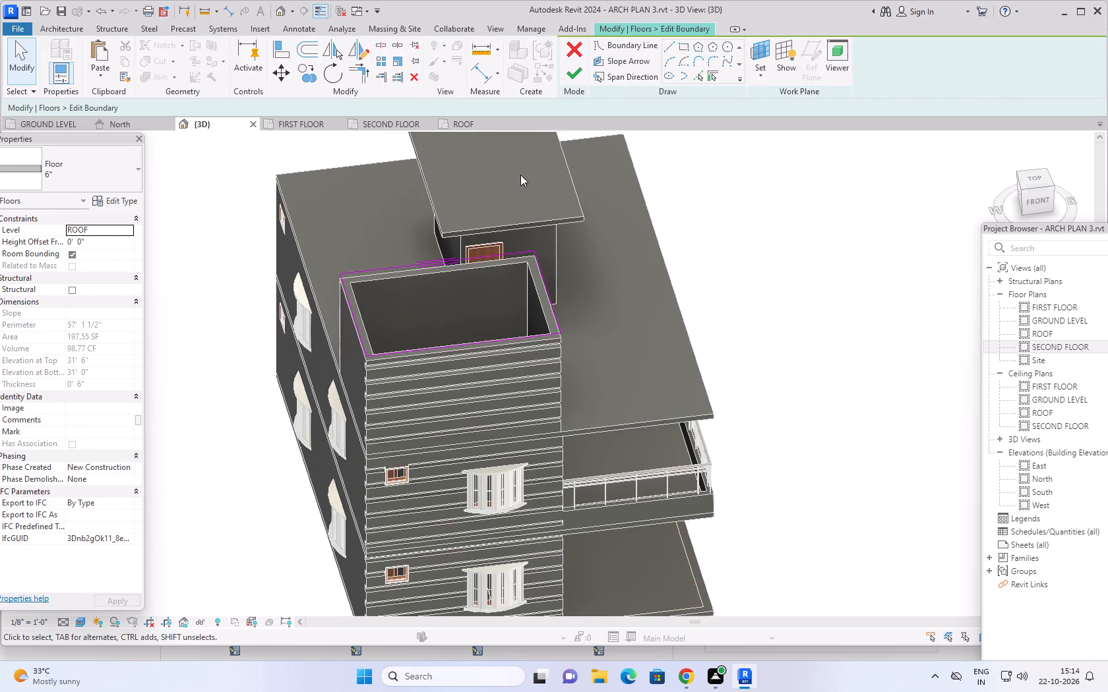
{"action": "left_click", "coordinate": [470, 120]}
{"action": "scroll", "coordinate": [548, 375], "scroll_direction": "up", "scroll_amount": 2}
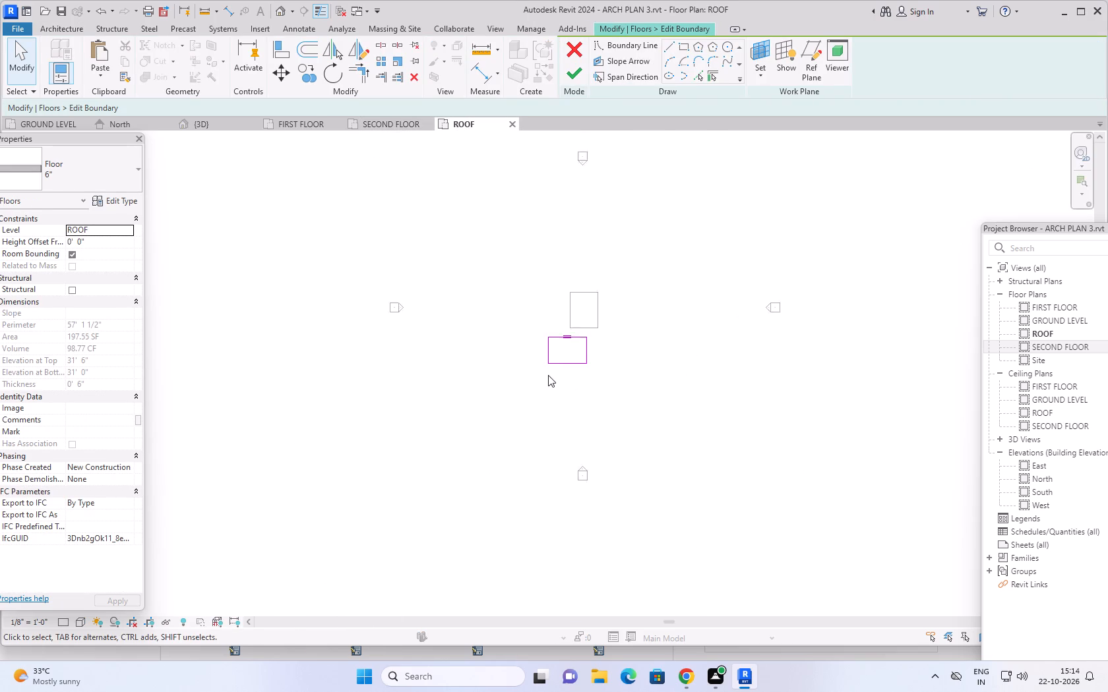
{"action": "scroll", "coordinate": [548, 375], "scroll_direction": "up", "scroll_amount": 6}
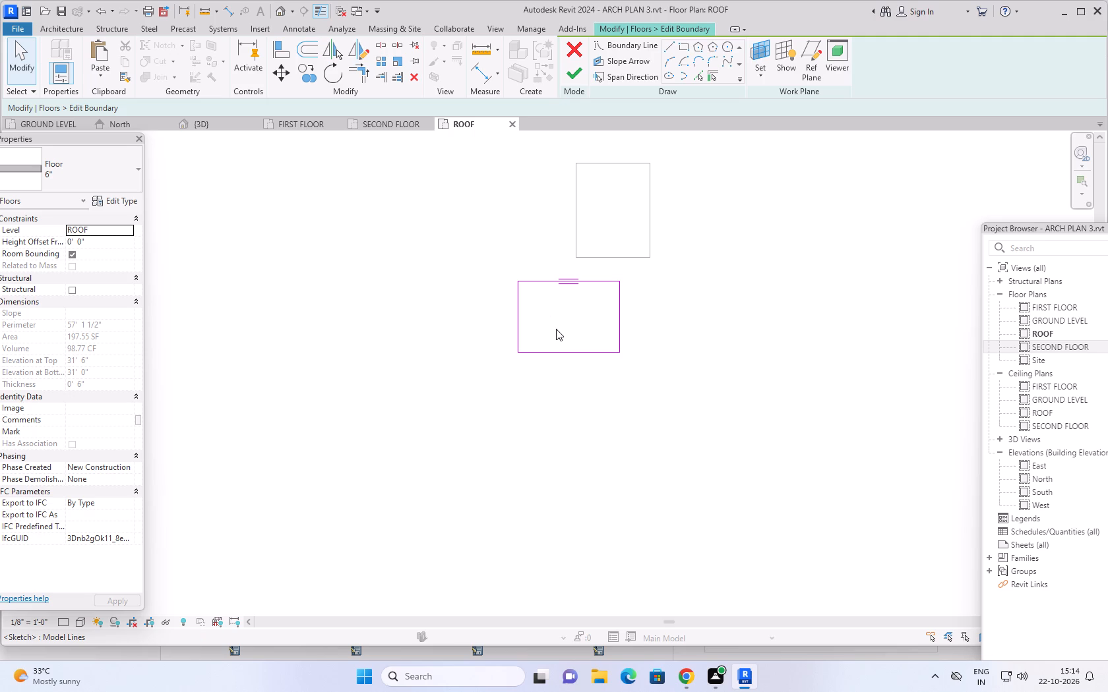
{"action": "left_click", "coordinate": [699, 76]}
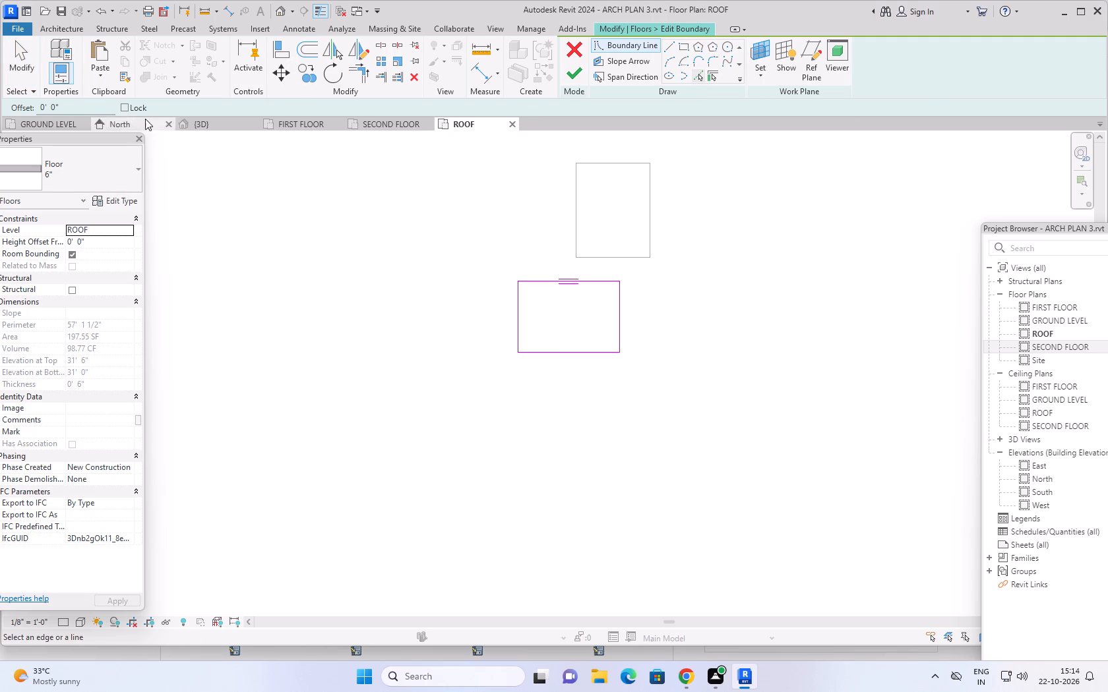
{"action": "left_click", "coordinate": [84, 109]}
{"action": "key", "text": "BackSpace"}
{"action": "key", "text": "BackSpace"}
{"action": "key", "text": "BackSpace"}
{"action": "key", "text": "BackSpace"}
{"action": "key", "text": "BackSpace"}
{"action": "key", "text": "BackSpace"}
{"action": "key", "text": "BackSpace"}
{"action": "key", "text": "BackSpace"}
{"action": "key", "text": "BackSpace"}
{"action": "key", "text": "BackSpace"}
{"action": "key", "text": "BackSpace"}
{"action": "key", "text": "BackSpace"}
{"action": "key", "text": "BackSpace"}
{"action": "key", "text": "BackSpace"}
{"action": "key", "text": "BackSpace"}
{"action": "key", "text": "BackSpace"}
{"action": "key", "text": "BackSpace"}
{"action": "key", "text": "BackSpace"}
{"action": "key", "text": "BackSpace"}
{"action": "key", "text": "BackSpace"}
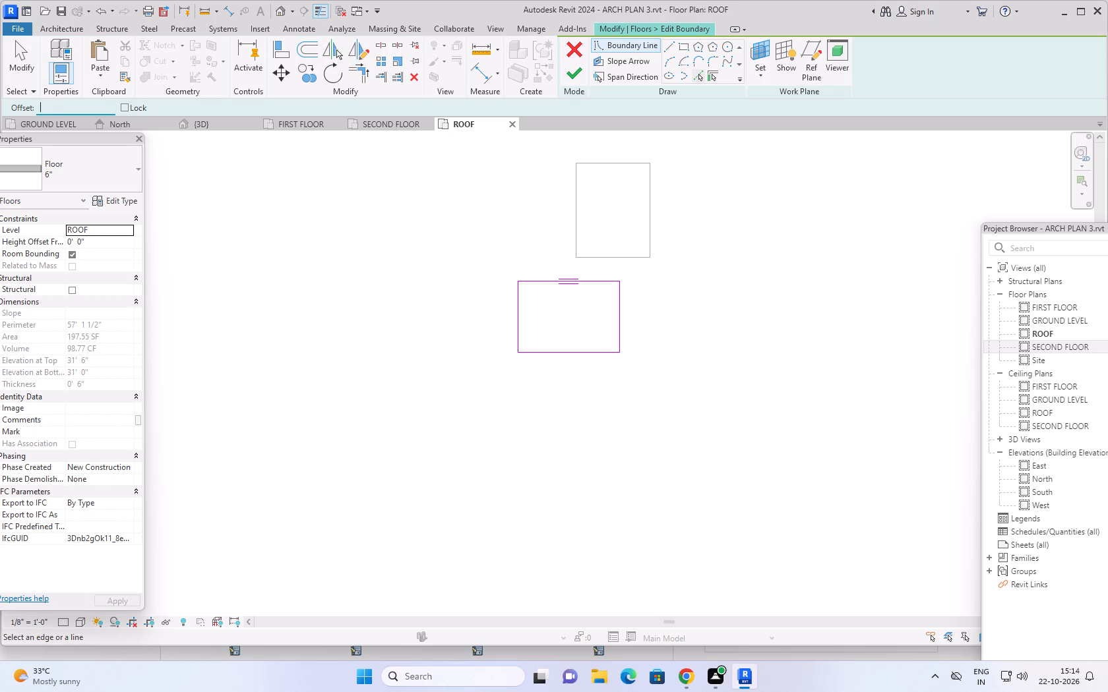
{"action": "key", "text": "2"}
{"action": "key", "text": "apostrophe"}
{"action": "key", "text": "Return"}
{"action": "scroll", "coordinate": [524, 380], "scroll_direction": "up", "scroll_amount": 4}
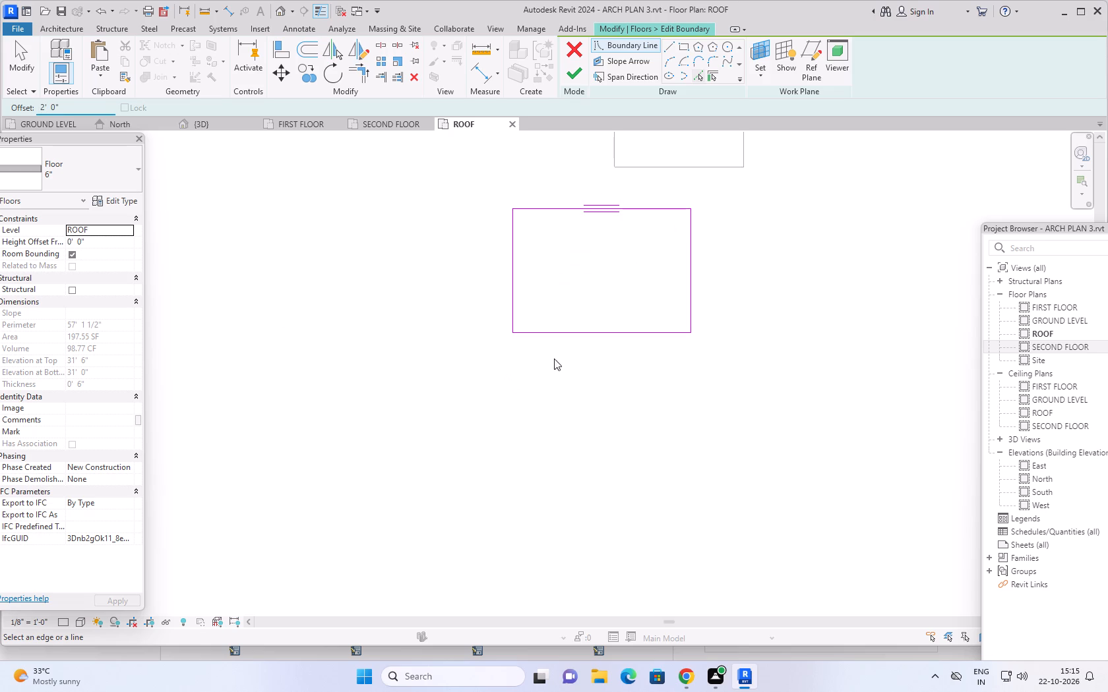
{"action": "left_click", "coordinate": [586, 335]}
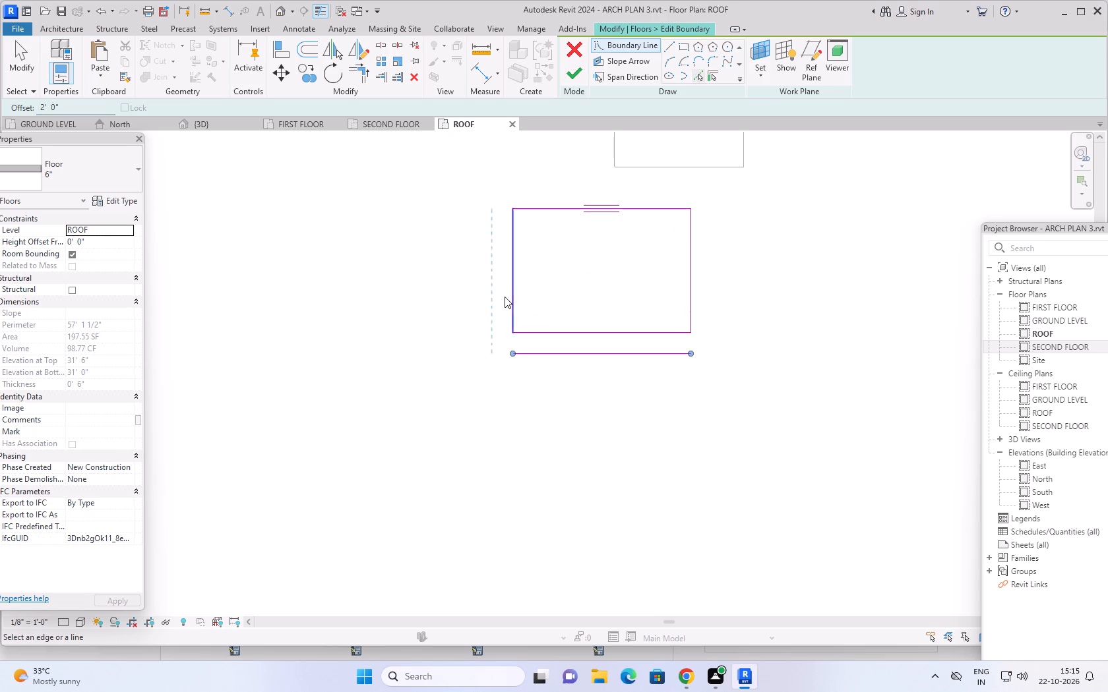
{"action": "left_click", "coordinate": [509, 274]}
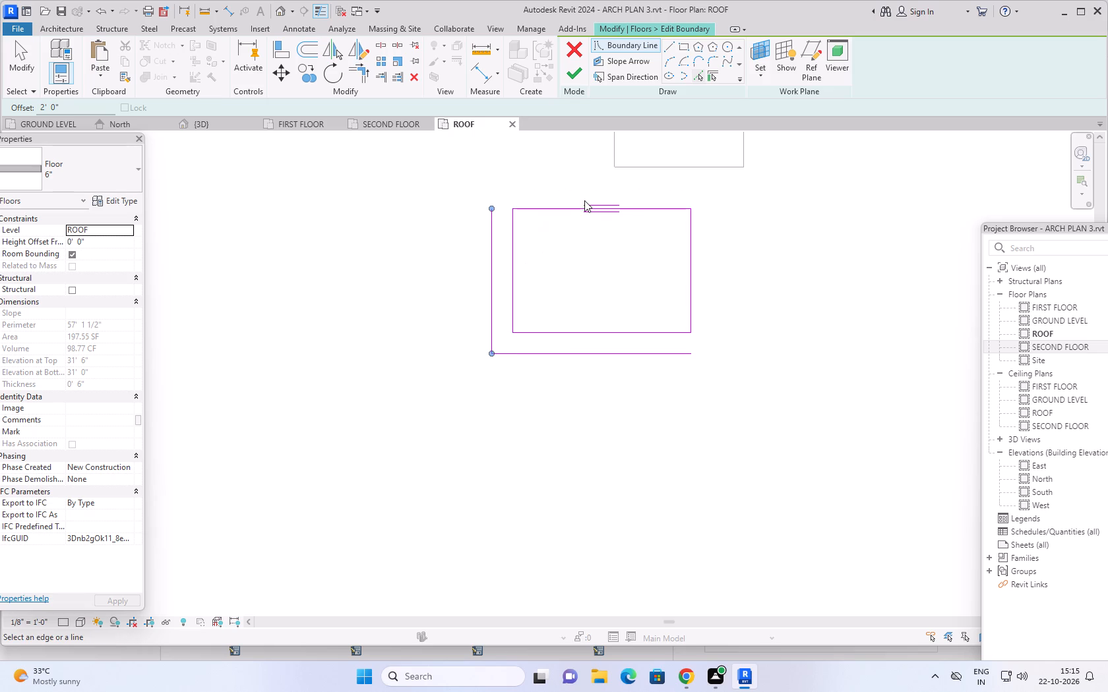
{"action": "left_click", "coordinate": [584, 203]}
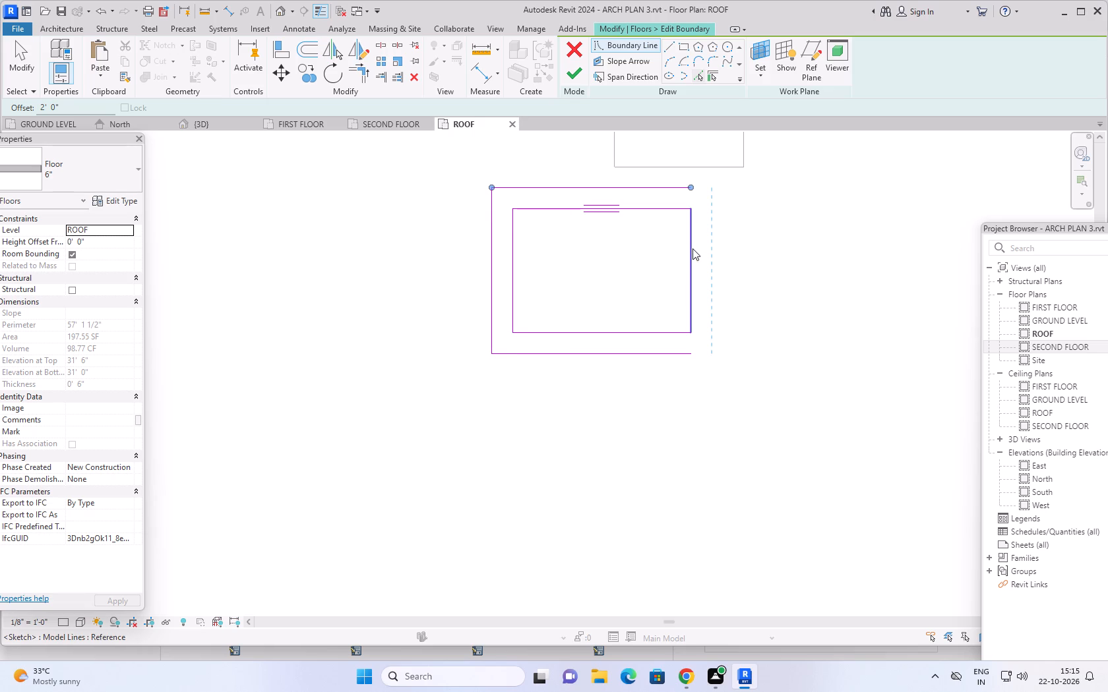
{"action": "left_click", "coordinate": [692, 248]}
{"action": "key", "text": "Escape"}
{"action": "key", "text": "Escape"}
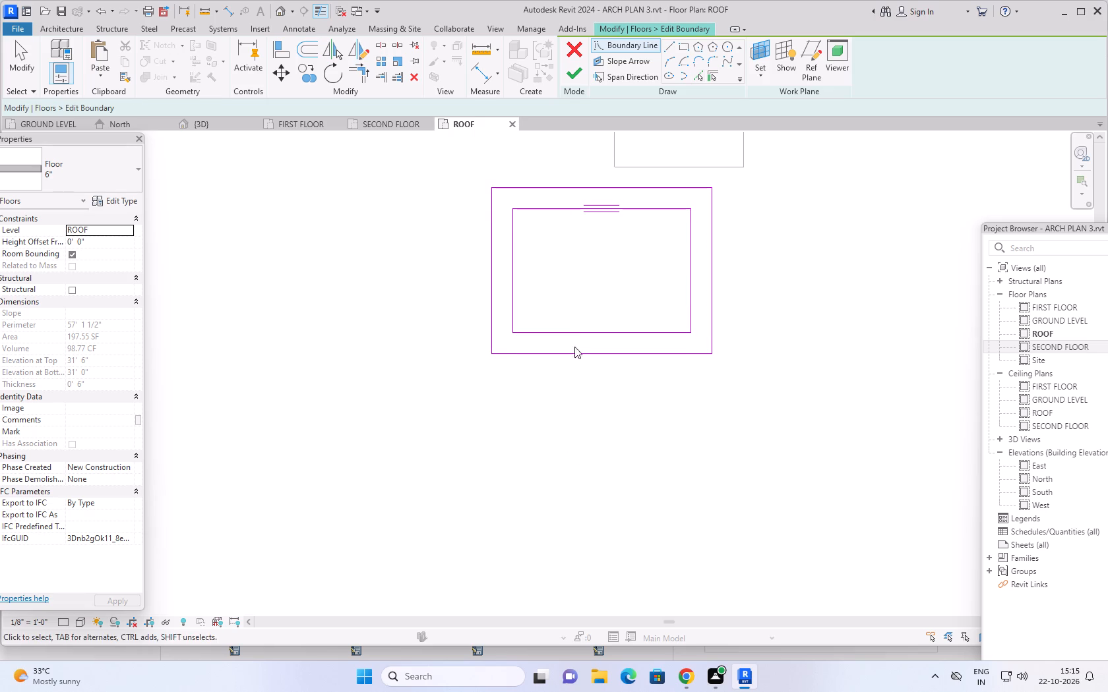
{"action": "key", "text": "Escape"}
Delete the four original inner boundary lines, finish the ROOF slab's boundary edit, and return to the 3D view.
{"action": "left_click", "coordinate": [578, 330]}
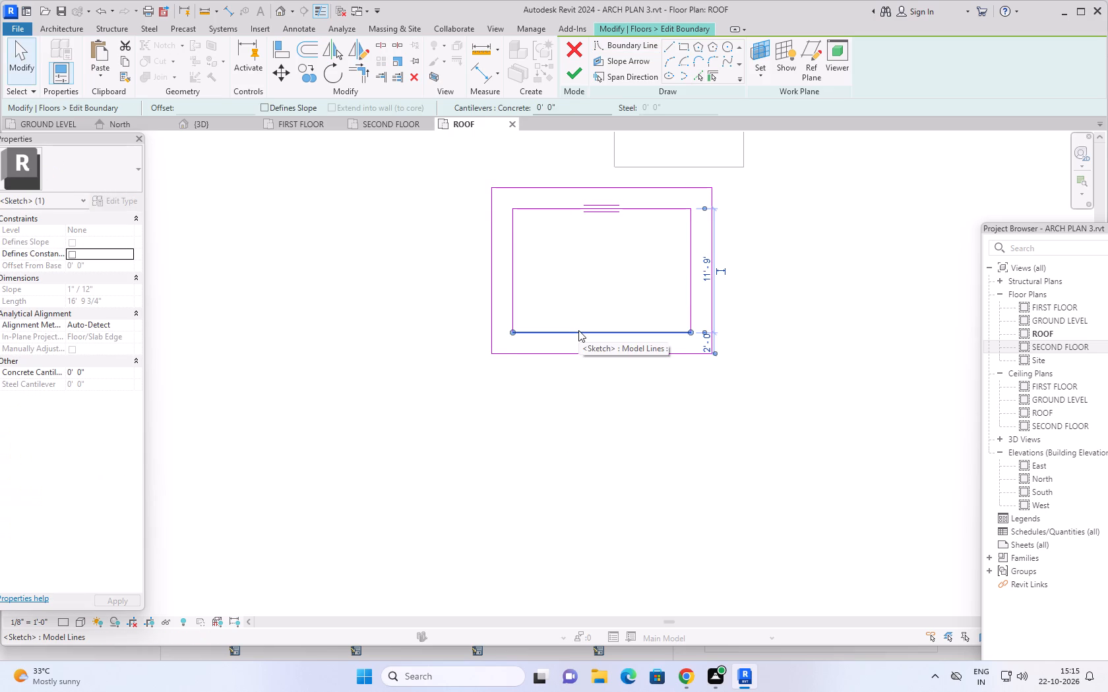
{"action": "key", "text": "Delete"}
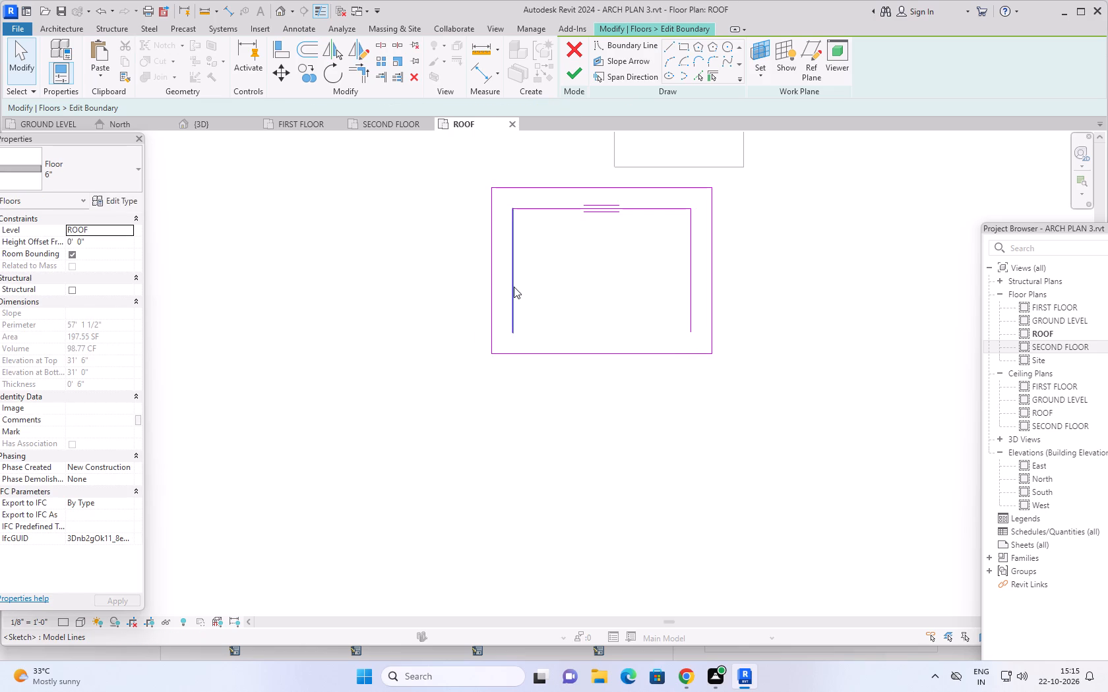
{"action": "left_click", "coordinate": [514, 287]}
{"action": "key", "text": "Delete"}
{"action": "left_click", "coordinate": [573, 211]}
{"action": "key", "text": "Delete"}
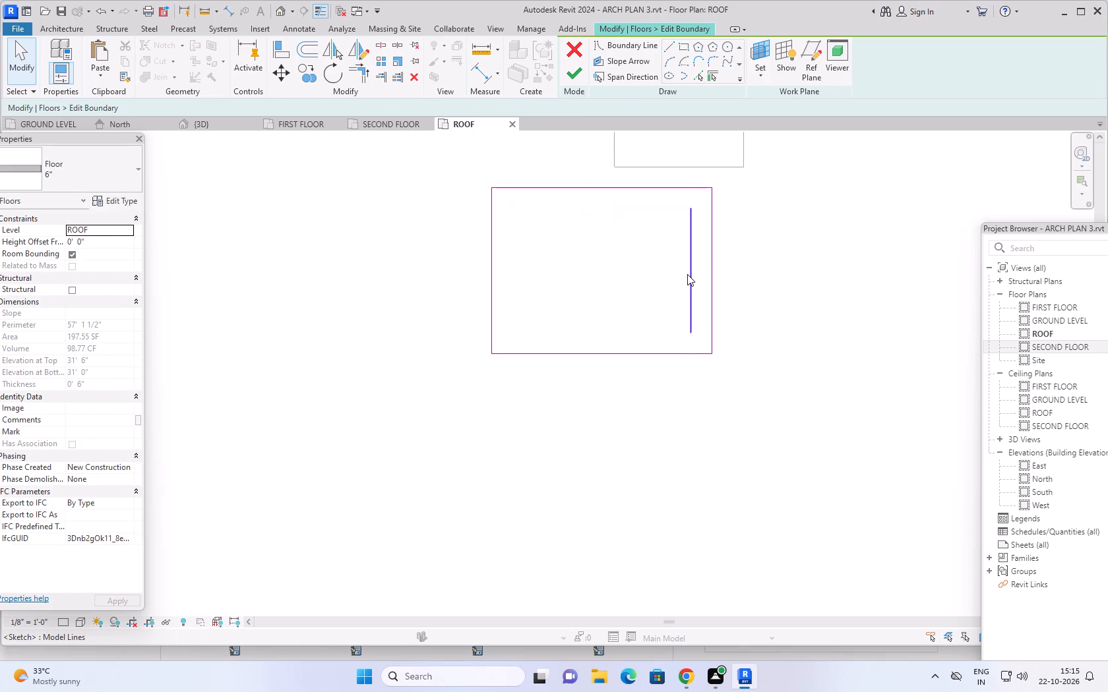
{"action": "left_click", "coordinate": [687, 274]}
{"action": "key", "text": "Delete"}
{"action": "scroll", "coordinate": [598, 278], "scroll_direction": "down", "scroll_amount": 1}
{"action": "left_click", "coordinate": [572, 72]}
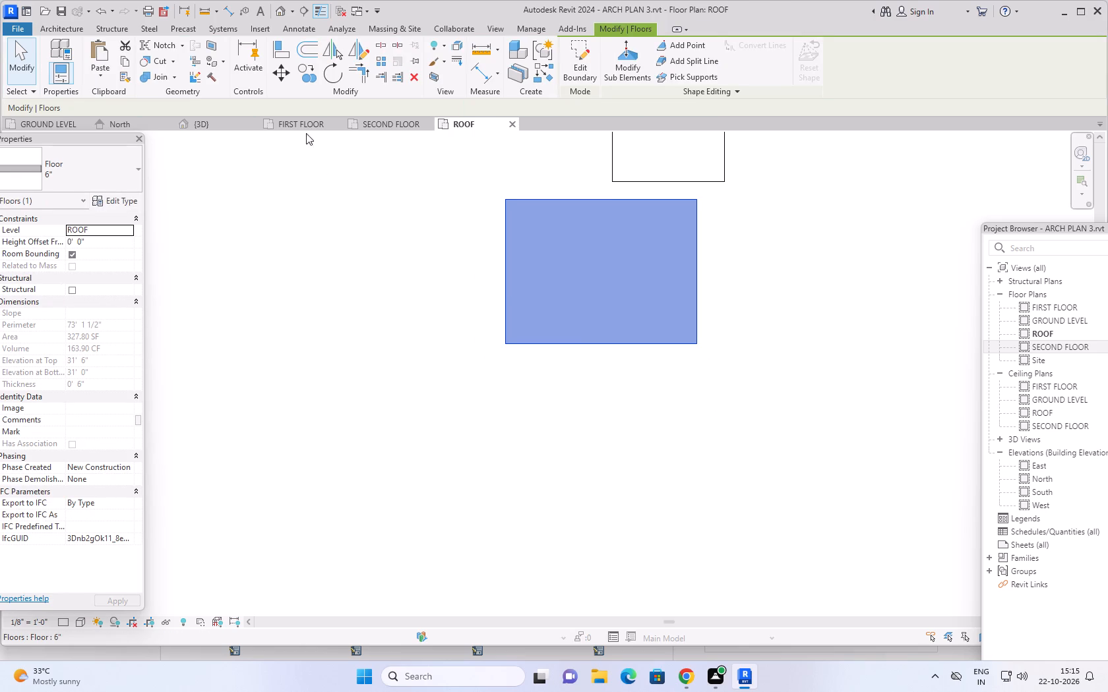
{"action": "left_click", "coordinate": [220, 125]}
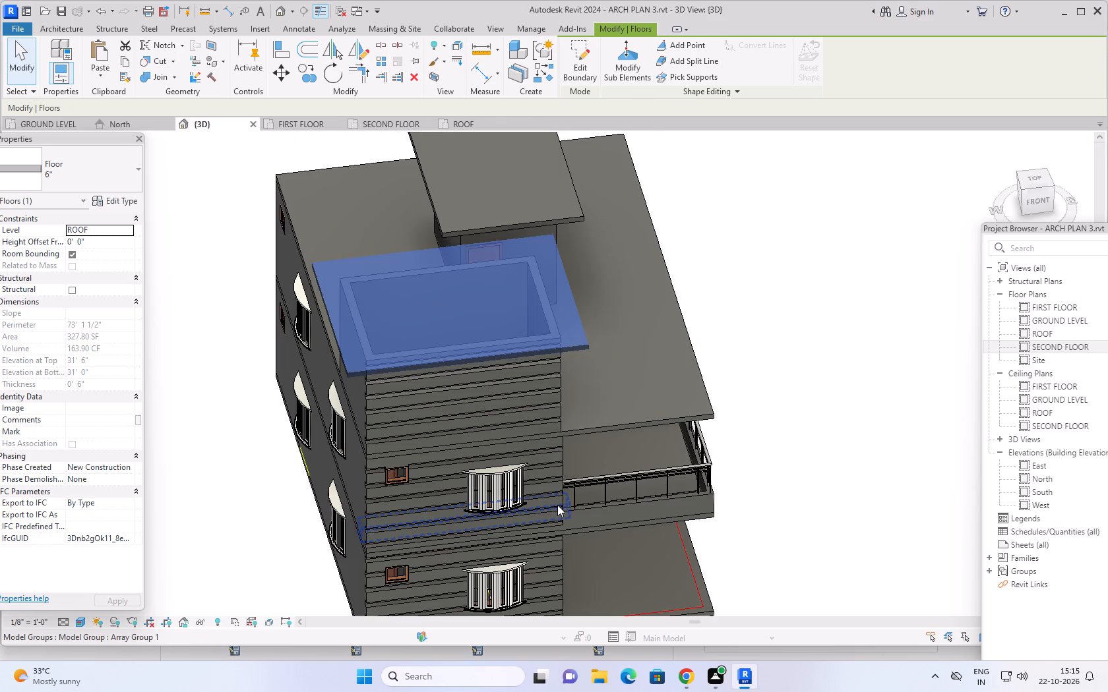
Deselect the roof slab and examine the front room's roof overhang and the wall reveals from the front and both sides in 3D.
{"action": "key", "text": "Escape"}
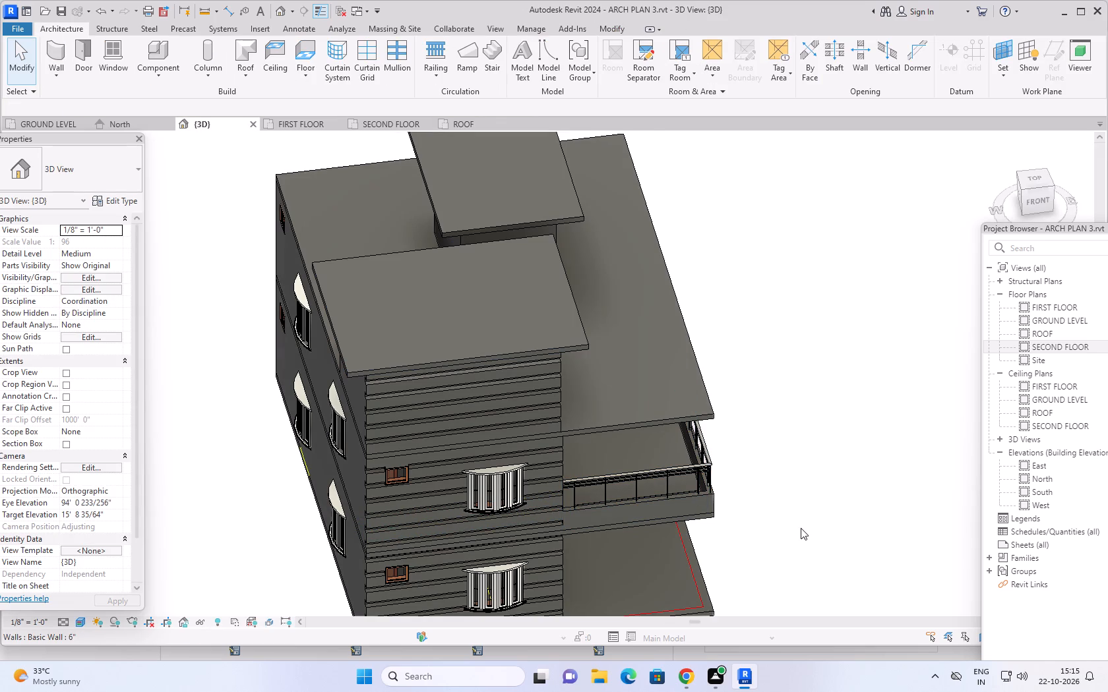
{"action": "middle_click_drag", "start_coordinate": [789, 507], "coordinate": [753, 337]}
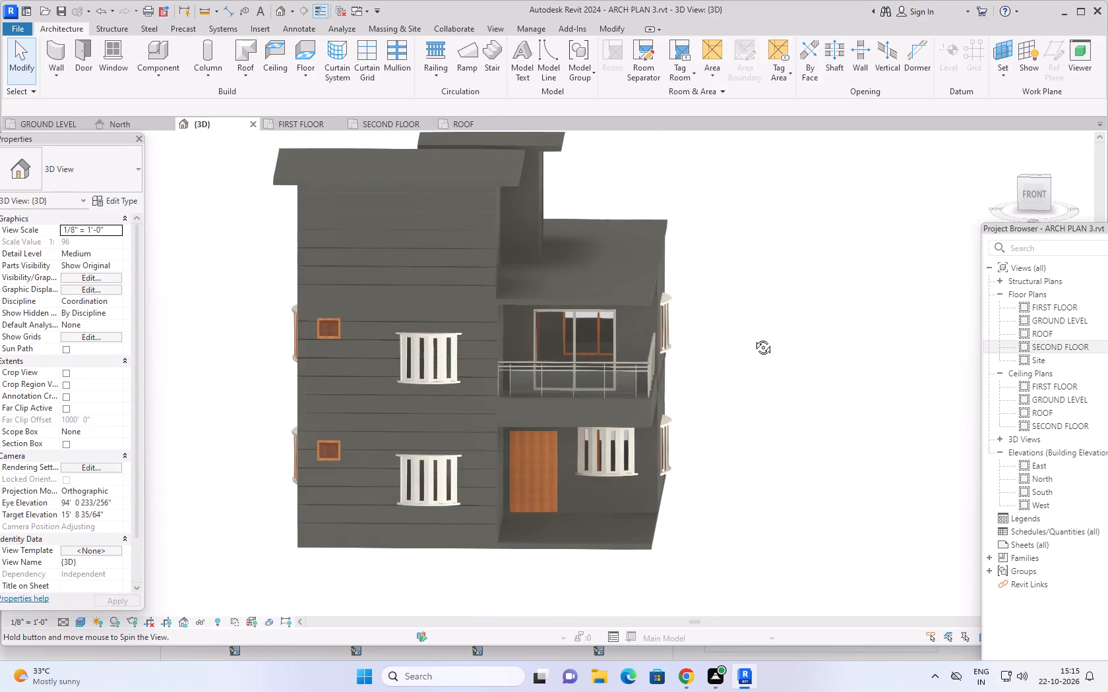
{"action": "middle_click_drag", "start_coordinate": [753, 337], "coordinate": [754, 337]}
{"action": "middle_click_drag", "start_coordinate": [758, 342], "coordinate": [735, 361]}
{"action": "middle_click_drag", "start_coordinate": [762, 389], "coordinate": [720, 384], "text": "shift"}
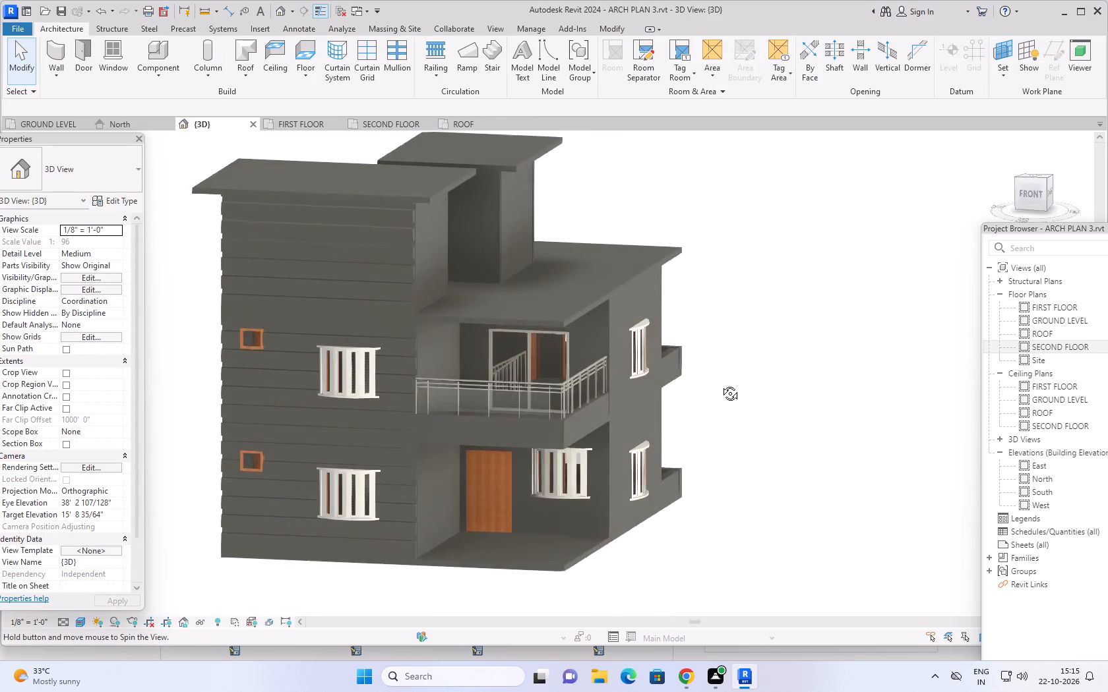
{"action": "middle_click_drag", "start_coordinate": [720, 384], "coordinate": [676, 447], "text": "shift"}
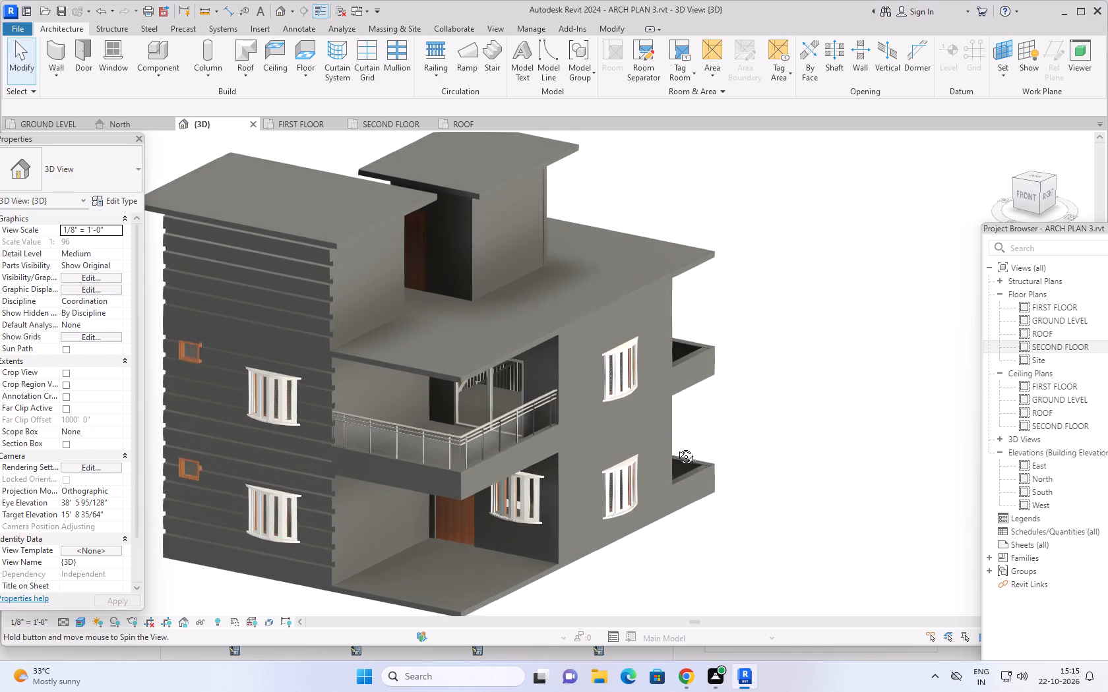
{"action": "middle_click_drag", "start_coordinate": [676, 447], "coordinate": [810, 400], "text": "shift"}
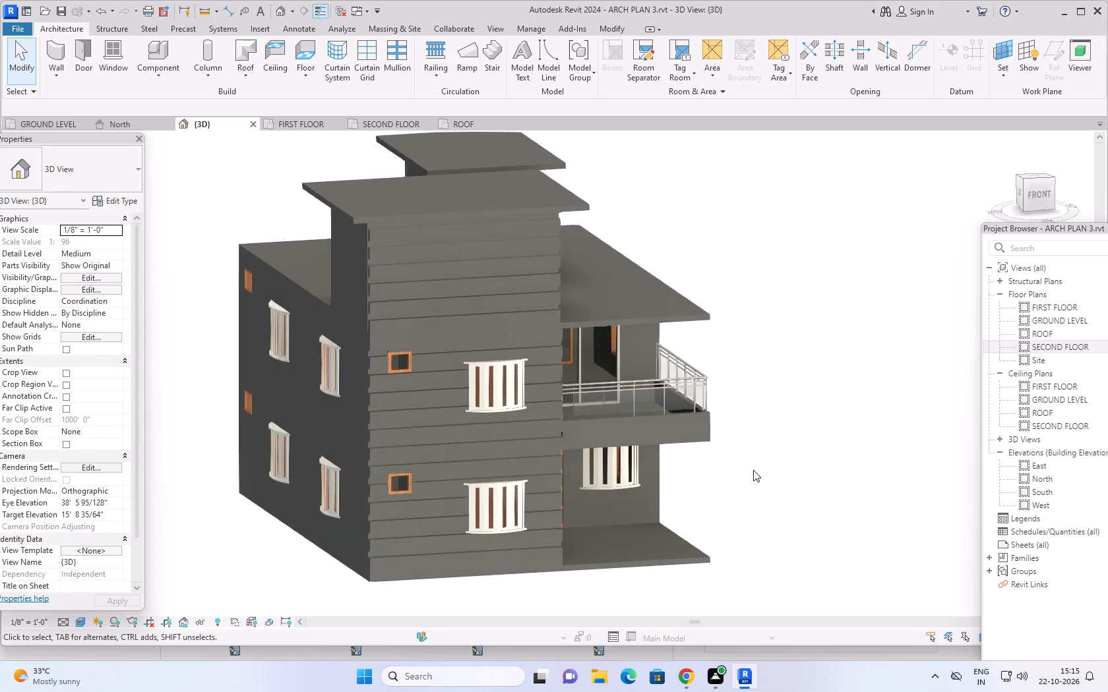
{"action": "middle_click_drag", "start_coordinate": [753, 470], "coordinate": [858, 451], "text": "shift"}
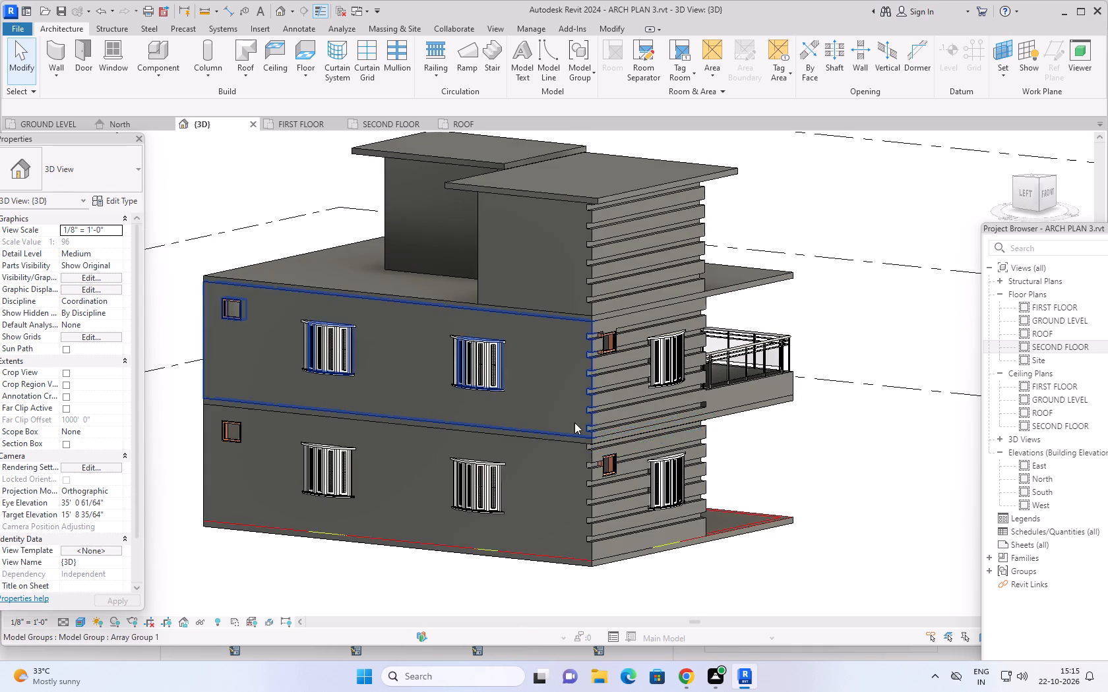
{"action": "scroll", "coordinate": [567, 407], "scroll_direction": "up", "scroll_amount": 2}
{"action": "middle_click_drag", "start_coordinate": [567, 400], "coordinate": [567, 404]}
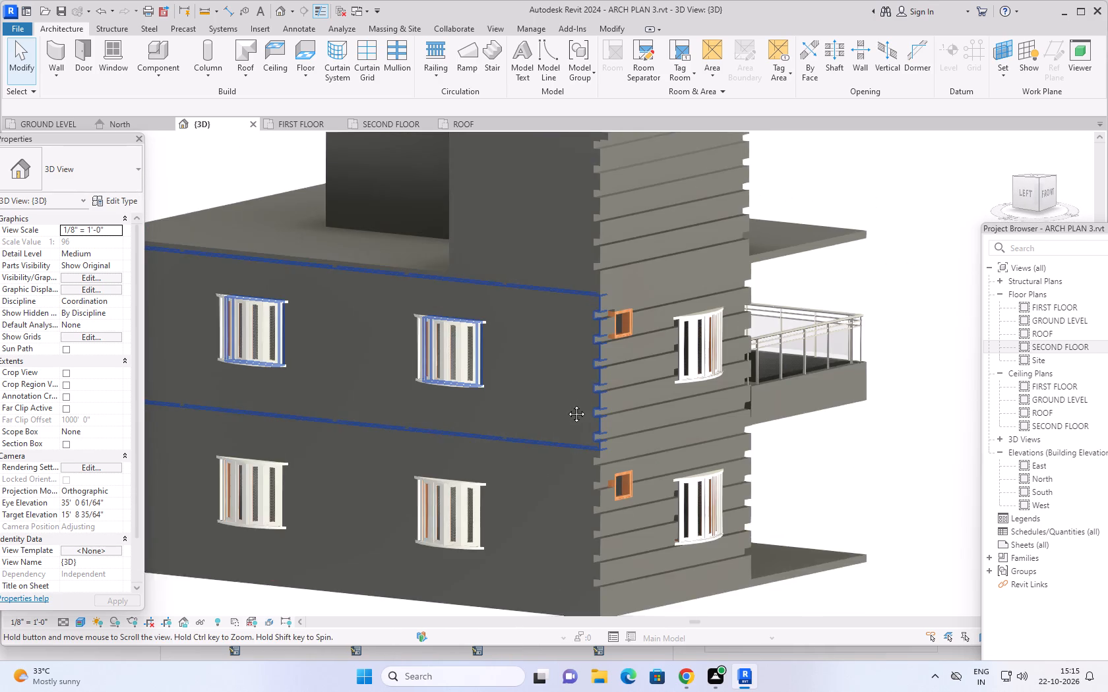
{"action": "middle_click_drag", "start_coordinate": [567, 404], "coordinate": [528, 494]}
{"action": "scroll", "coordinate": [534, 497], "scroll_direction": "up", "scroll_amount": 1}
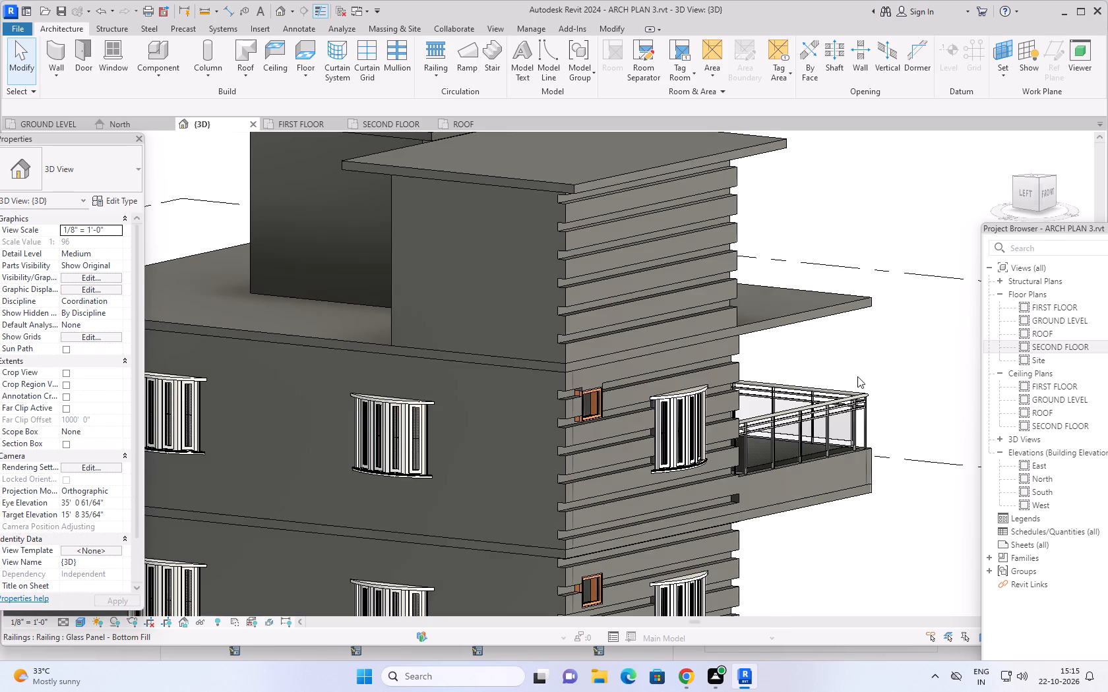
{"action": "middle_click_drag", "start_coordinate": [864, 355], "coordinate": [782, 427]}
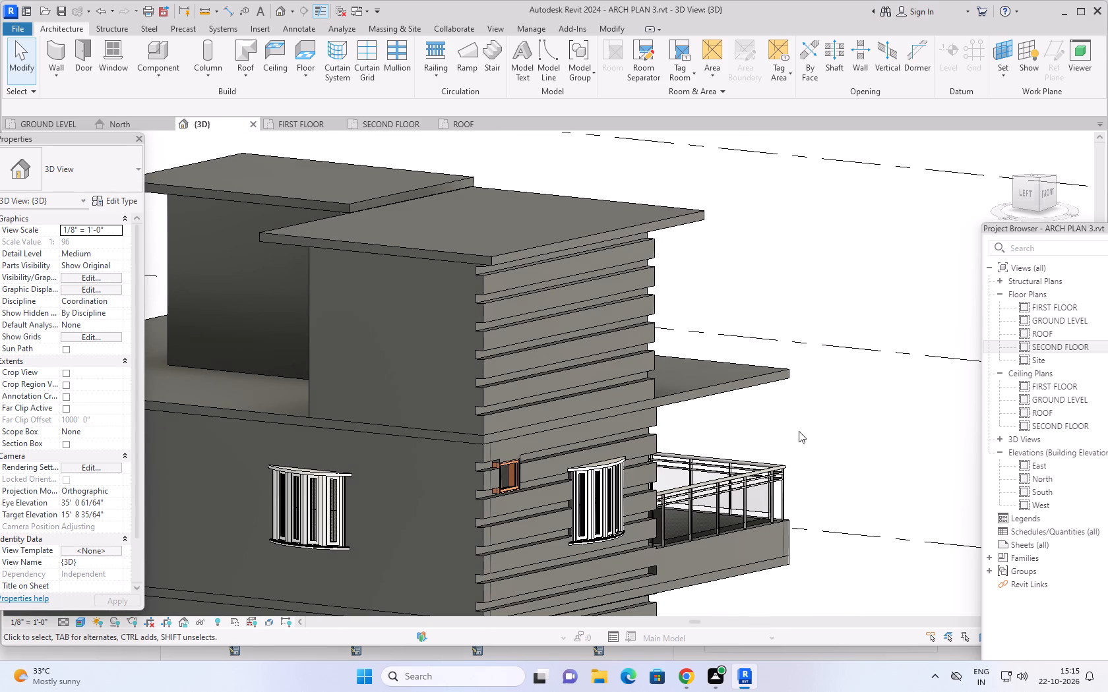
{"action": "middle_click_drag", "start_coordinate": [803, 434], "coordinate": [787, 457], "text": "shift"}
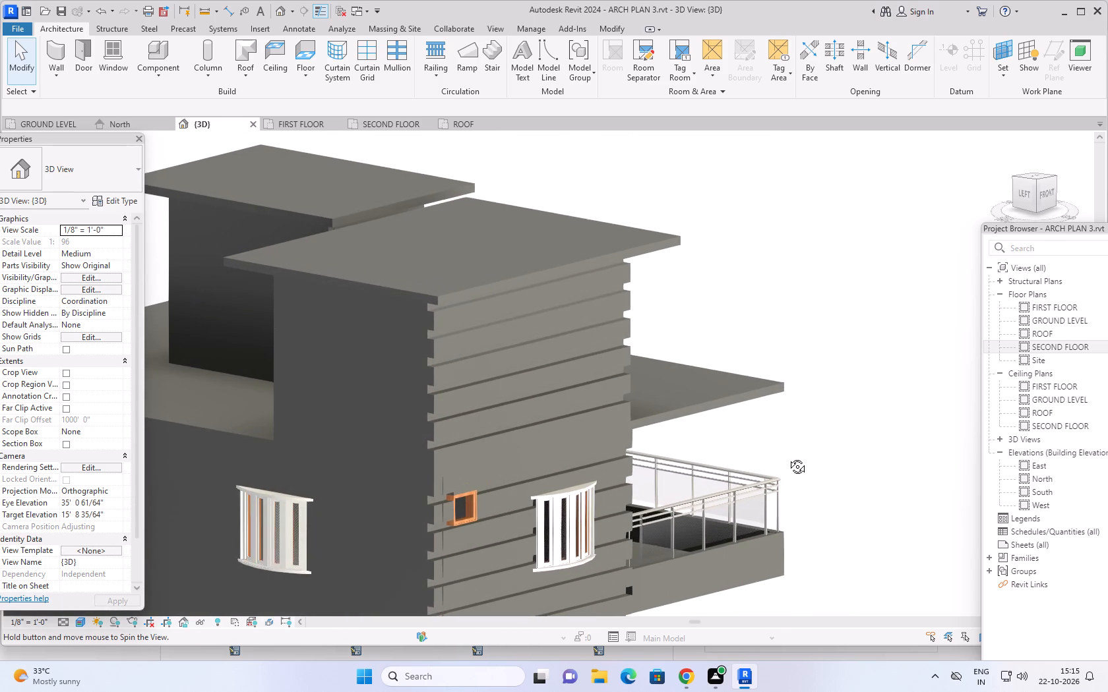
{"action": "middle_click_drag", "start_coordinate": [787, 457], "coordinate": [834, 446], "text": "shift"}
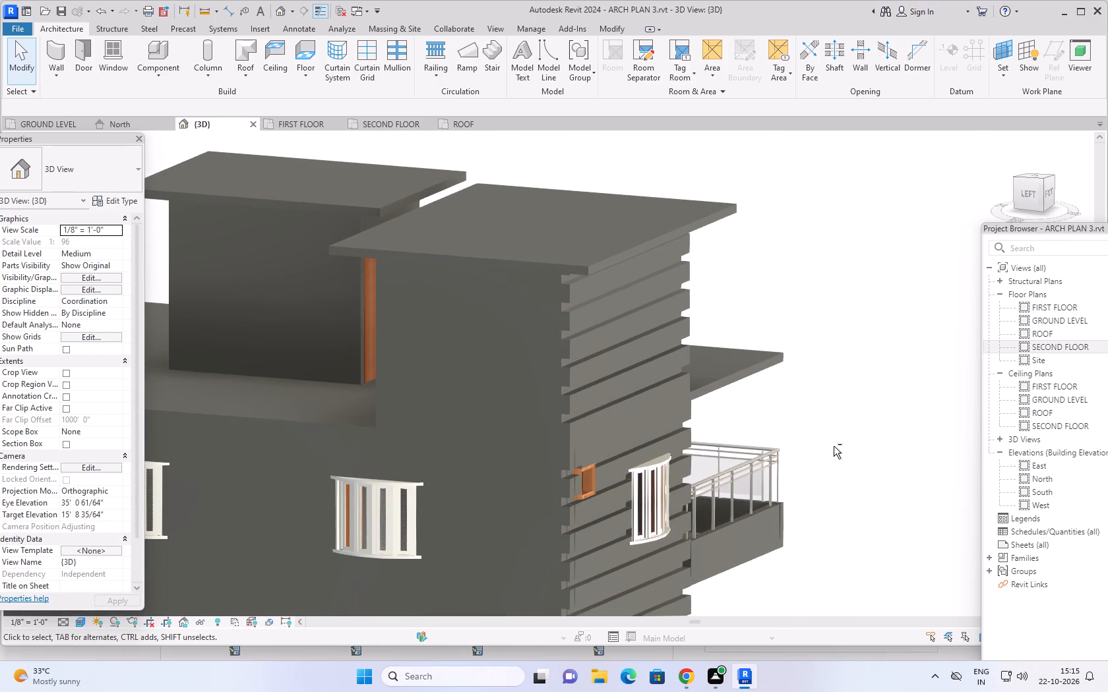
Examine the building's overall massing in 3D from the front, right and back, including both upper roof slabs and the balconies.
{"action": "scroll", "coordinate": [837, 444], "scroll_direction": "down", "scroll_amount": 2}
{"action": "middle_click_drag", "start_coordinate": [864, 504], "coordinate": [826, 523], "text": "shift"}
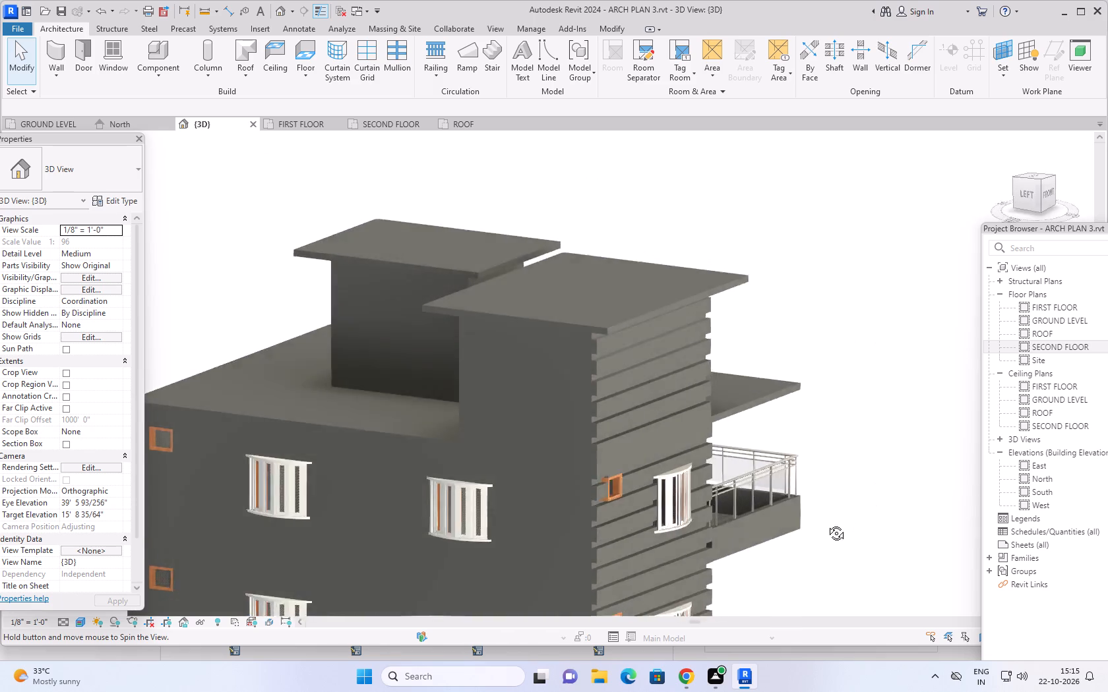
{"action": "middle_click_drag", "start_coordinate": [826, 523], "coordinate": [599, 514], "text": "shift"}
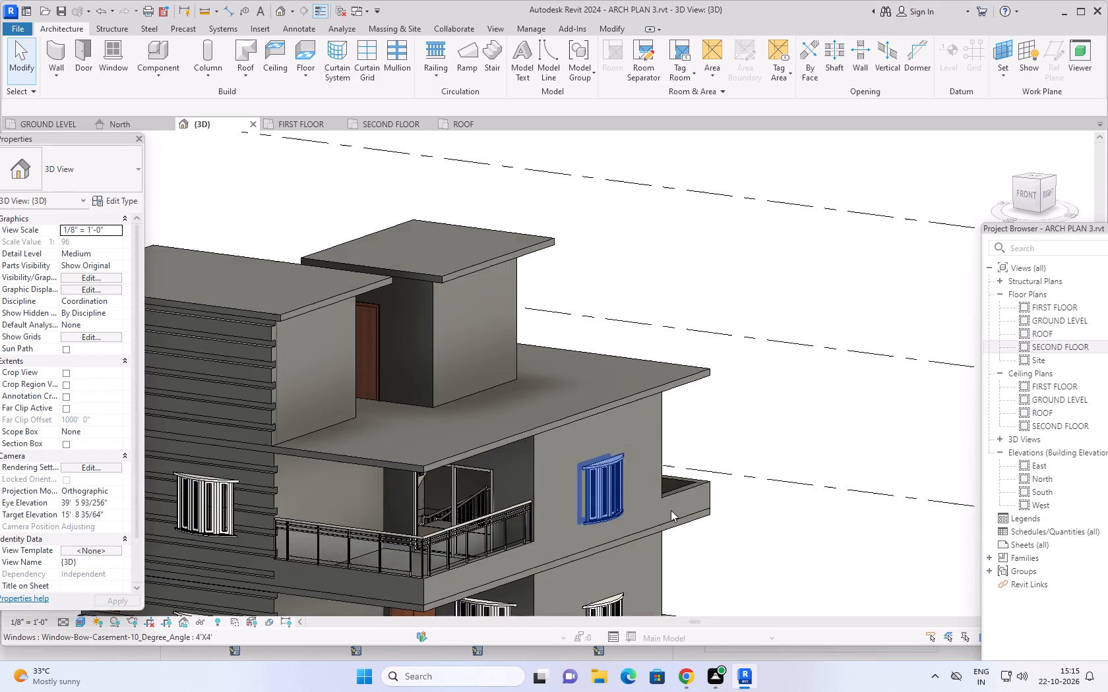
{"action": "middle_click_drag", "start_coordinate": [697, 487], "coordinate": [758, 394]}
{"action": "middle_click_drag", "start_coordinate": [801, 472], "coordinate": [800, 391]}
{"action": "scroll", "coordinate": [811, 395], "scroll_direction": "down", "scroll_amount": 1}
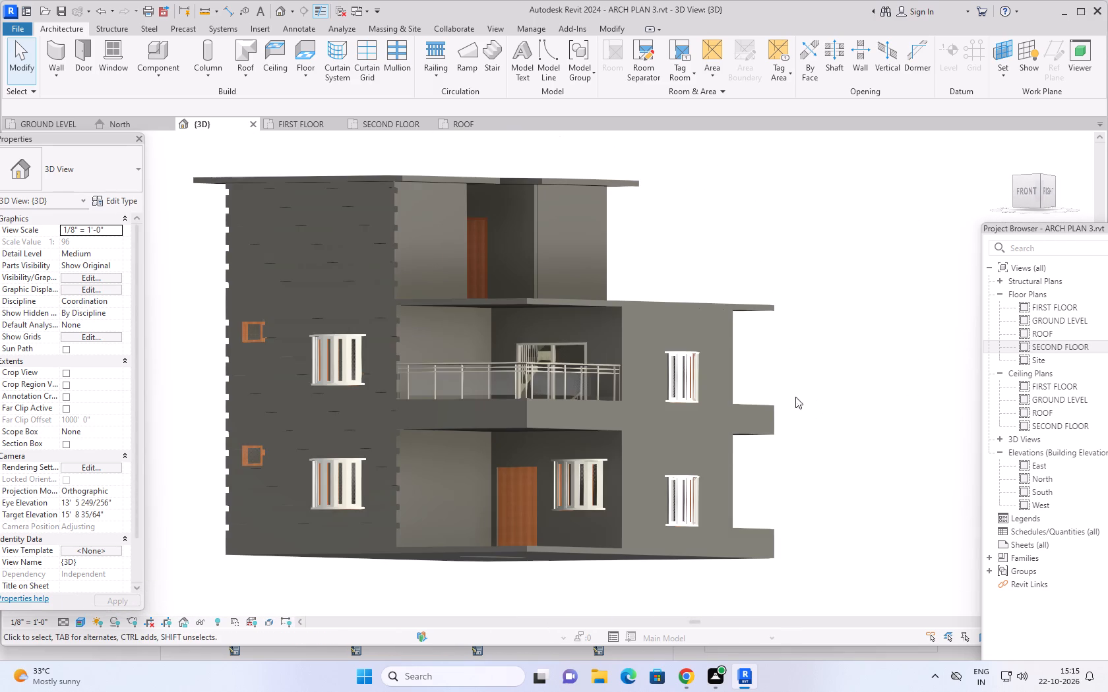
{"action": "middle_click_drag", "start_coordinate": [705, 260], "coordinate": [791, 322]}
{"action": "middle_click_drag", "start_coordinate": [791, 330], "coordinate": [788, 331], "text": "shift"}
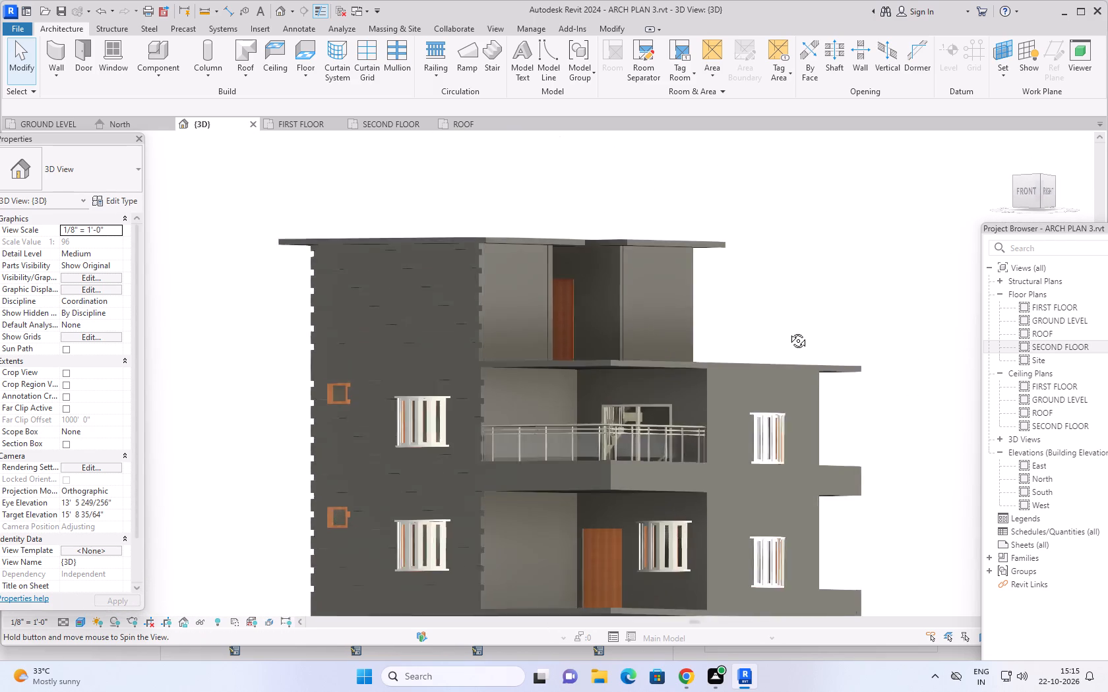
{"action": "middle_click_drag", "start_coordinate": [788, 331], "coordinate": [830, 370], "text": "shift"}
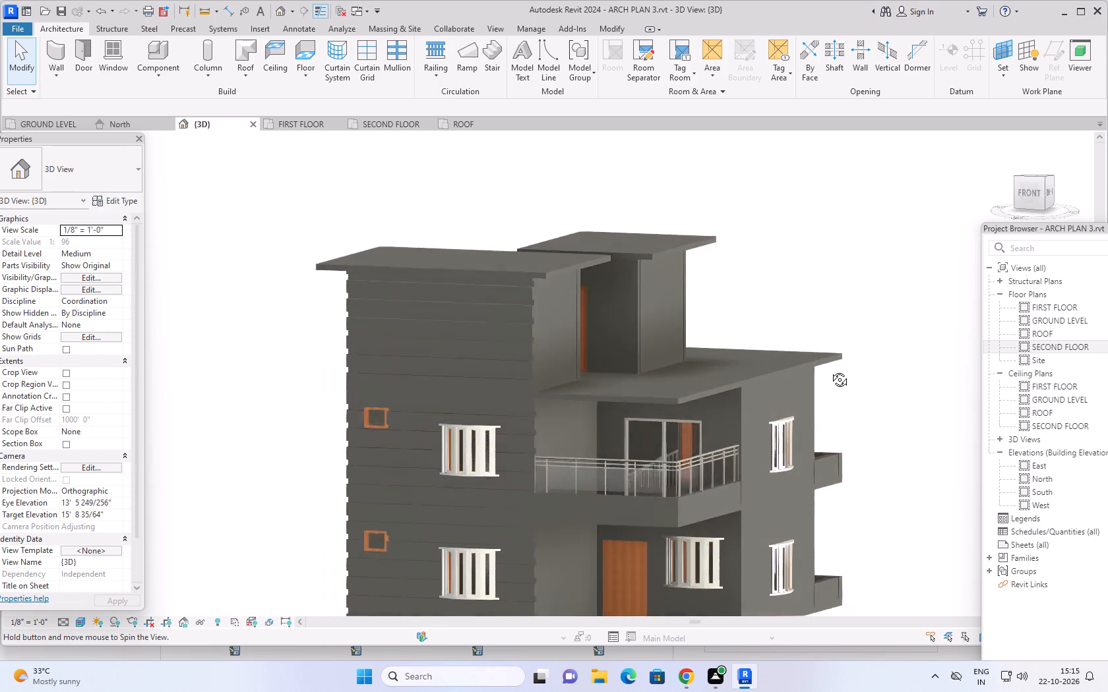
{"action": "middle_click_drag", "start_coordinate": [830, 370], "coordinate": [849, 349], "text": "shift"}
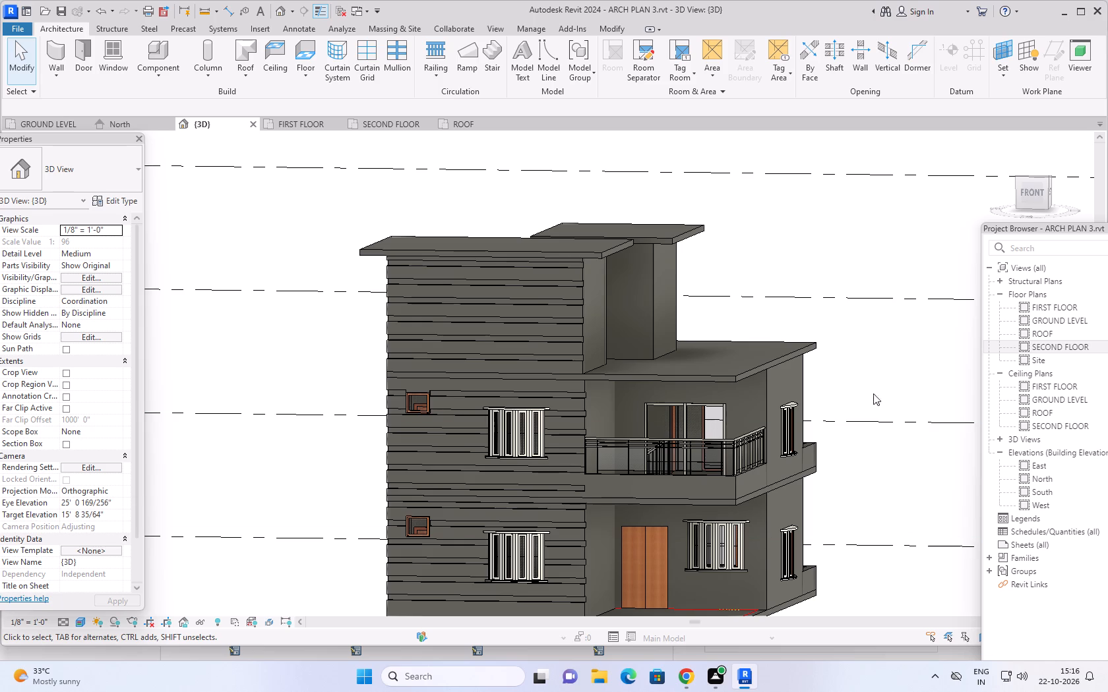
{"action": "middle_click_drag", "start_coordinate": [873, 365], "coordinate": [857, 409], "text": "shift"}
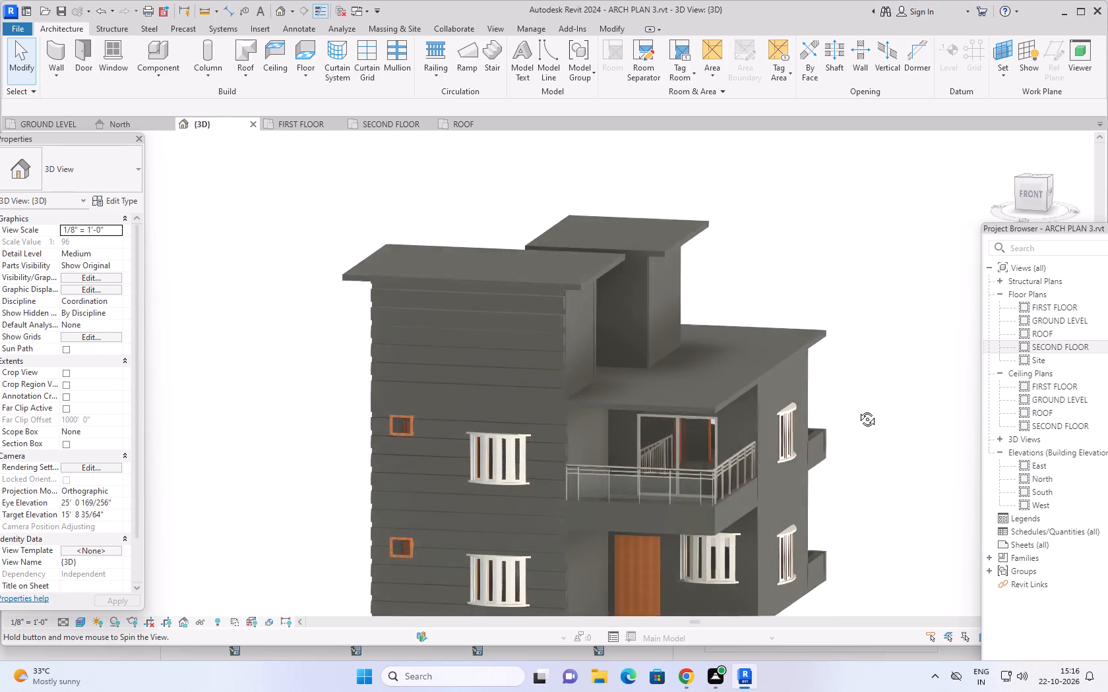
{"action": "middle_click_drag", "start_coordinate": [857, 409], "coordinate": [399, 372], "text": "shift"}
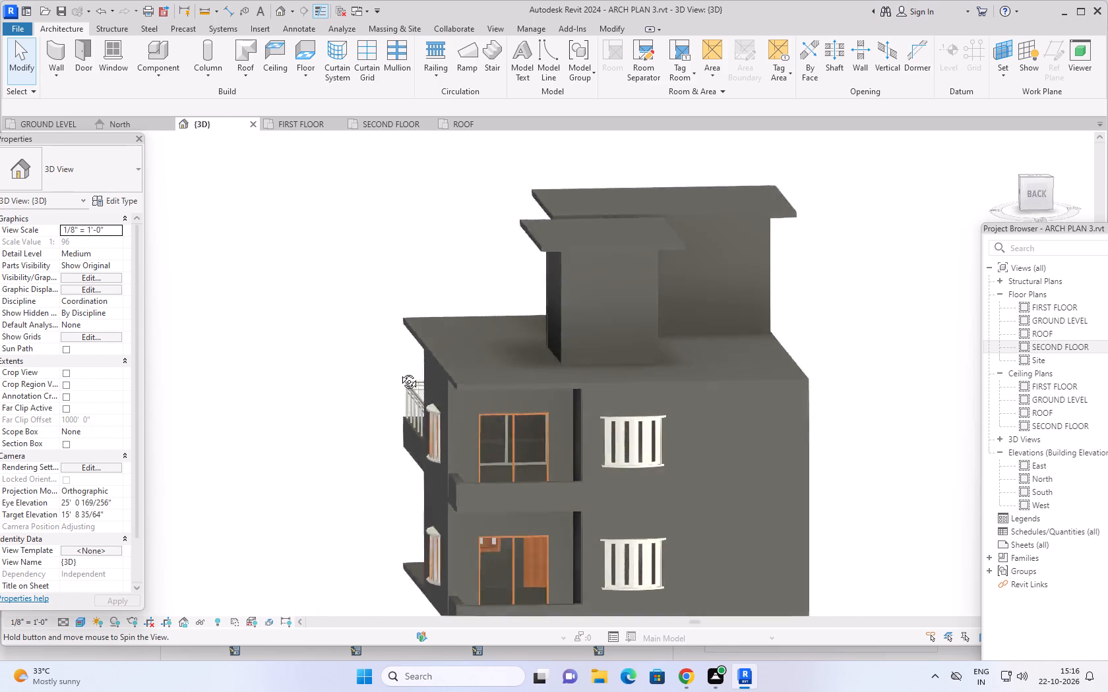
{"action": "middle_click_drag", "start_coordinate": [399, 372], "coordinate": [756, 467], "text": "shift"}
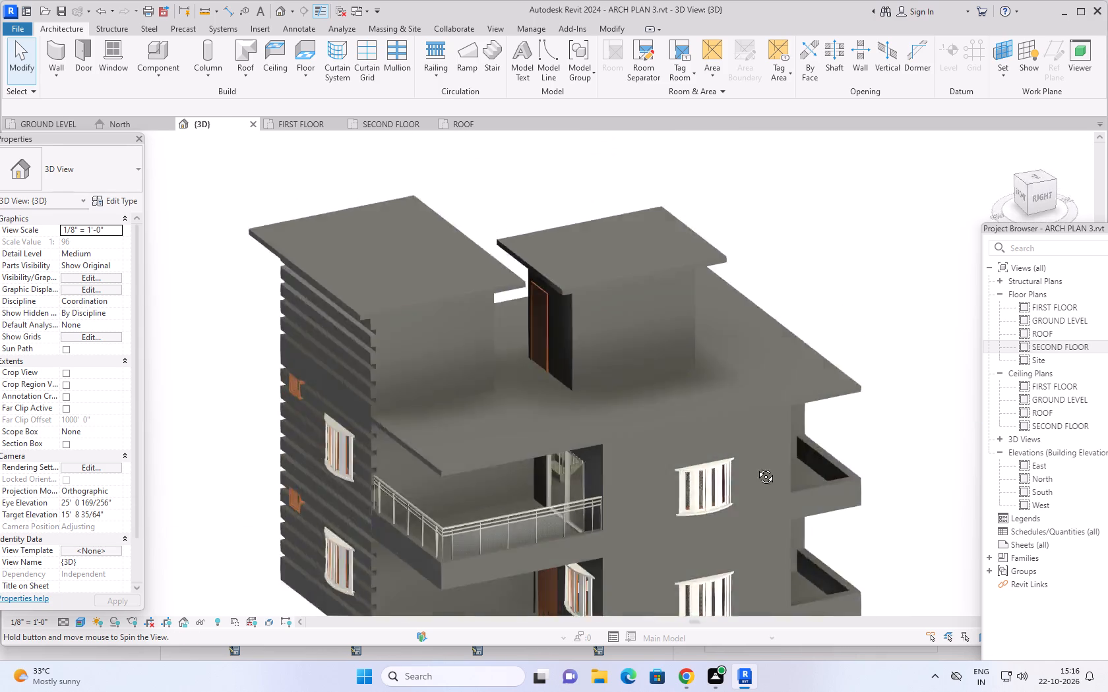
{"action": "middle_click_drag", "start_coordinate": [756, 467], "coordinate": [814, 375], "text": "shift"}
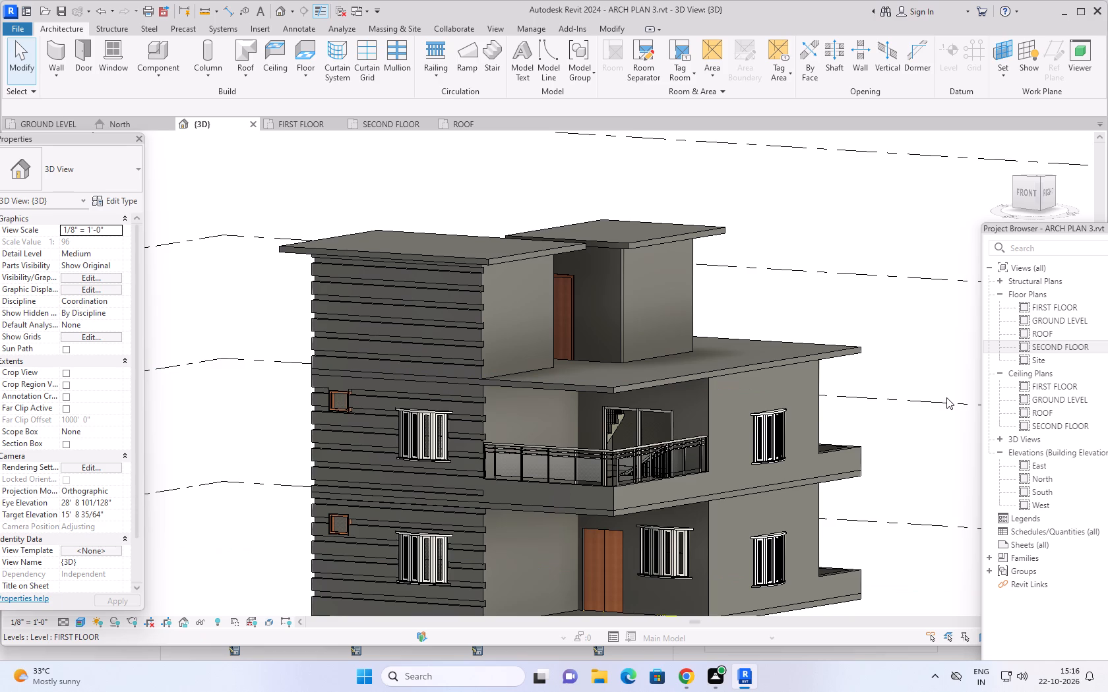
{"action": "scroll", "coordinate": [947, 399], "scroll_direction": "down", "scroll_amount": 2}
{"action": "middle_click_drag", "start_coordinate": [954, 431], "coordinate": [875, 403]}
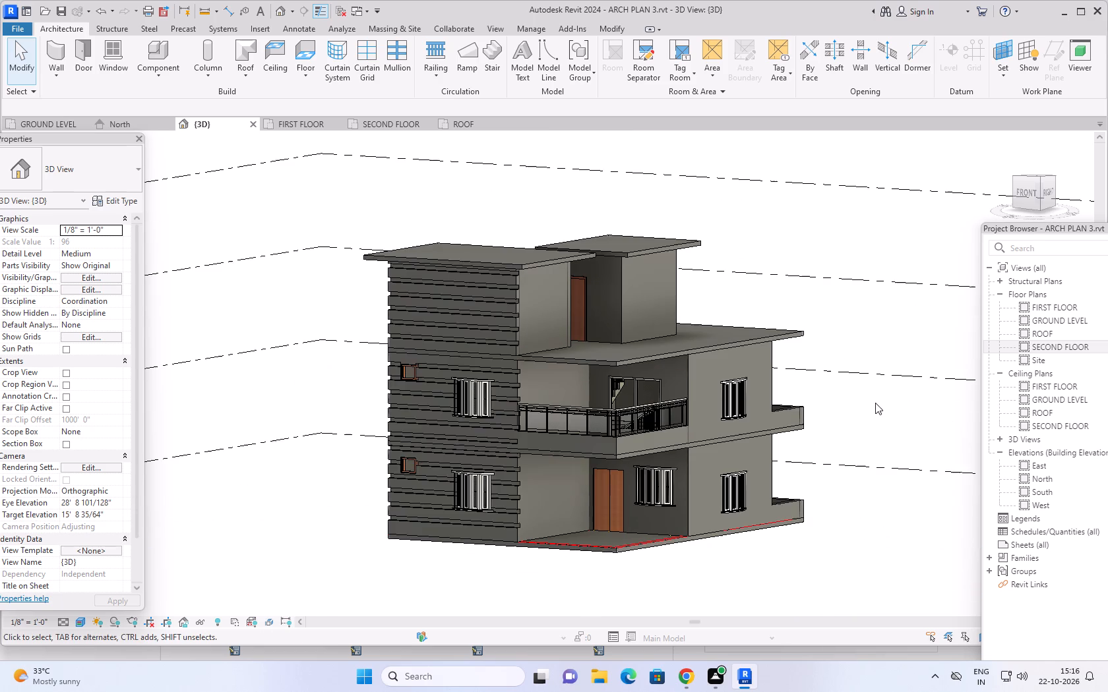
{"action": "middle_click_drag", "start_coordinate": [879, 409], "coordinate": [873, 451], "text": "shift"}
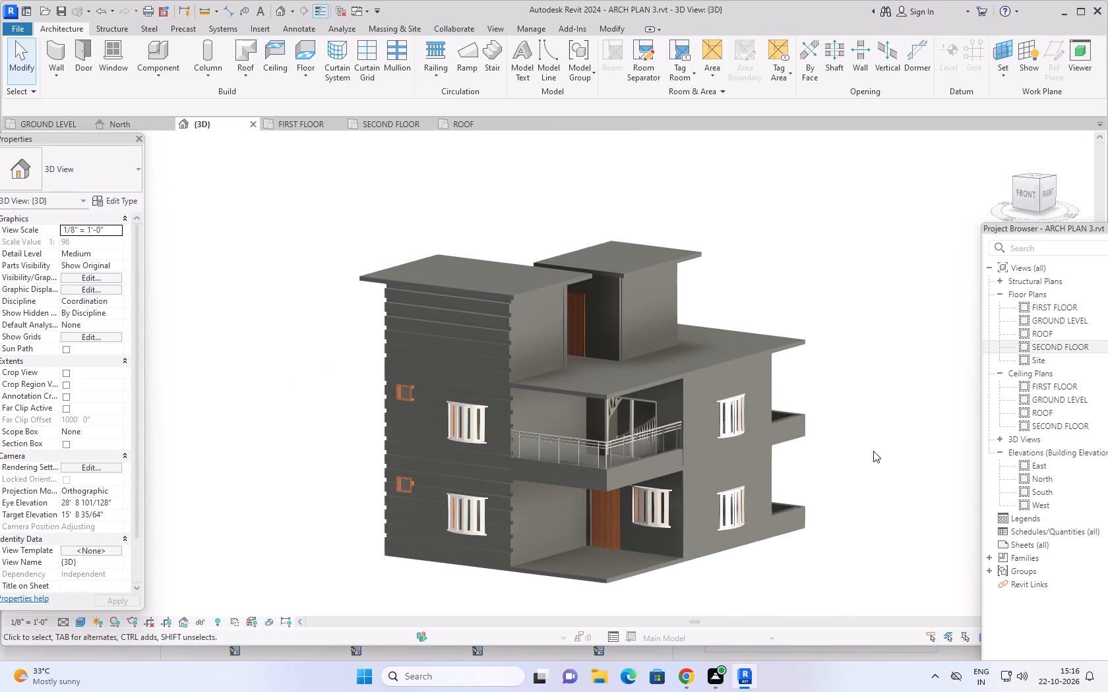
{"action": "middle_click_drag", "start_coordinate": [873, 461], "coordinate": [521, 497], "text": "shift"}
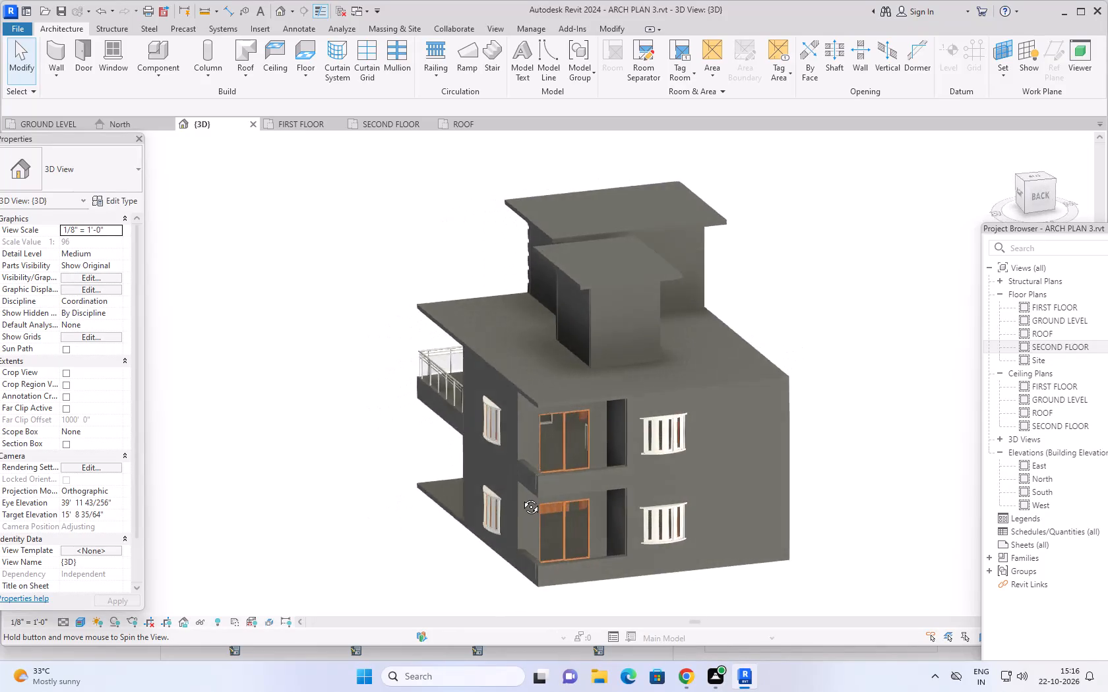
{"action": "middle_click_drag", "start_coordinate": [521, 497], "coordinate": [813, 542], "text": "shift"}
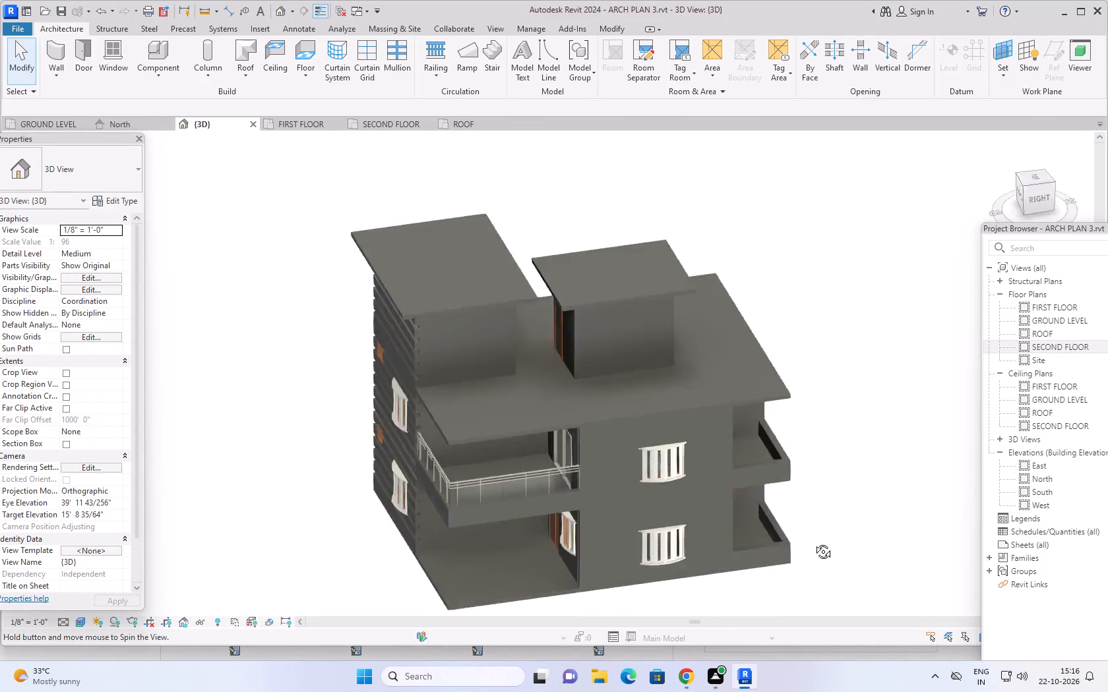
{"action": "middle_click_drag", "start_coordinate": [813, 542], "coordinate": [865, 481], "text": "shift"}
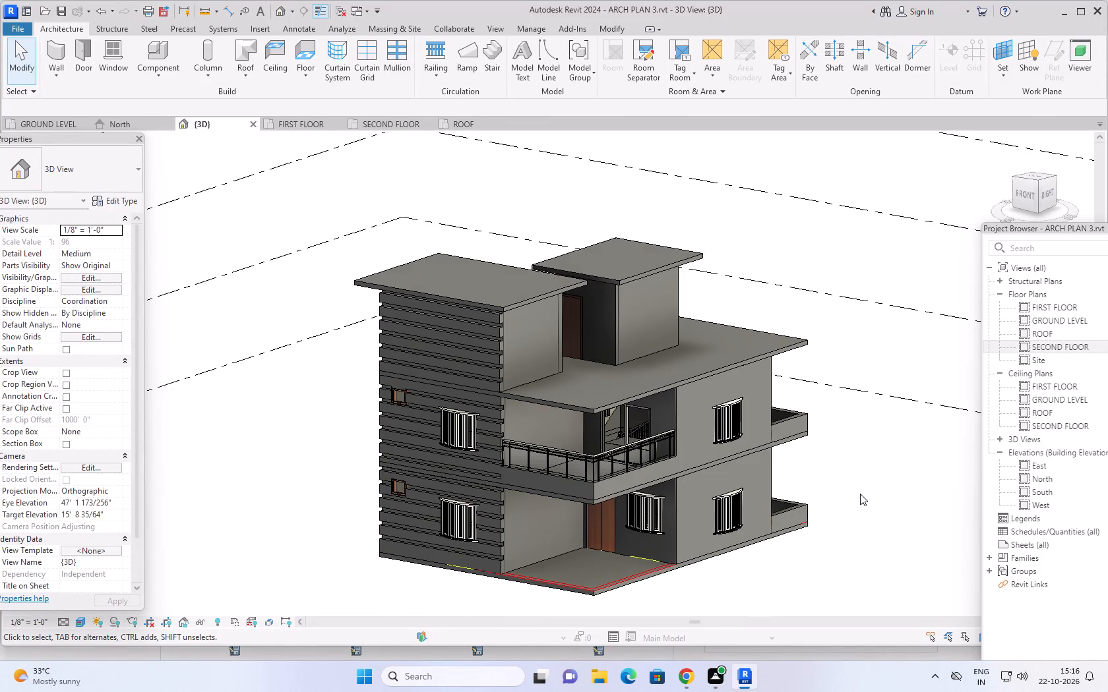
Inspect the ground-floor porch, the balcony and the front wall's reveals and windows up close, and view the whole house.
{"action": "middle_click_drag", "start_coordinate": [846, 533], "coordinate": [906, 480]}
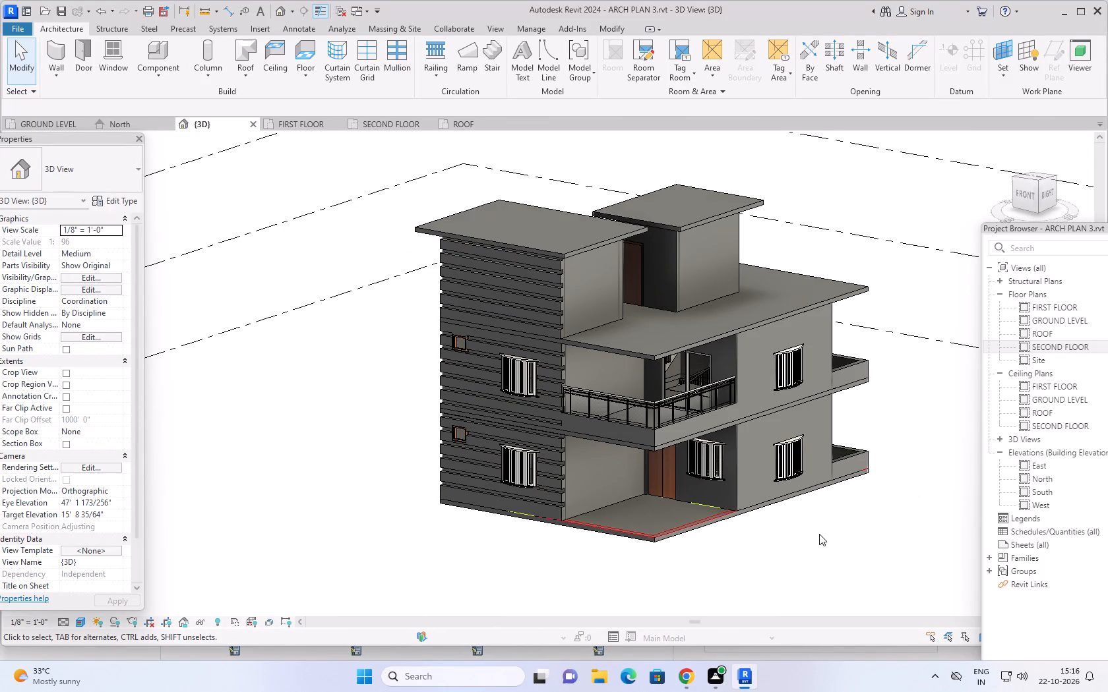
{"action": "scroll", "coordinate": [499, 519], "scroll_direction": "up", "scroll_amount": 4}
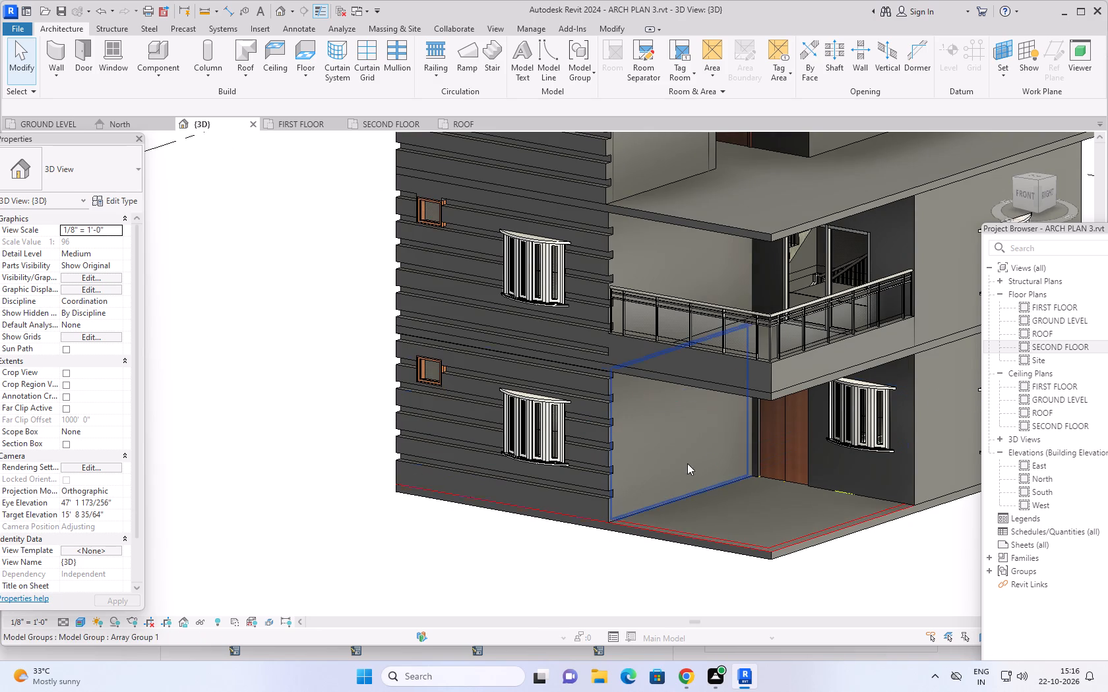
{"action": "scroll", "coordinate": [702, 455], "scroll_direction": "down", "scroll_amount": 4}
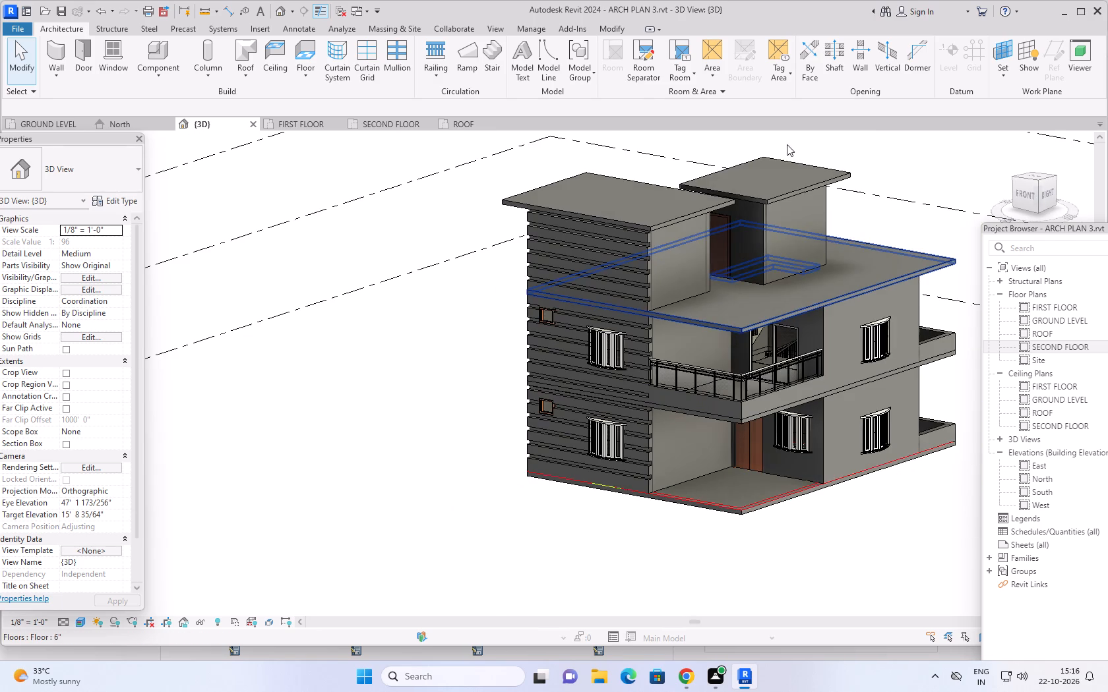
{"action": "middle_click_drag", "start_coordinate": [857, 148], "coordinate": [820, 198]}
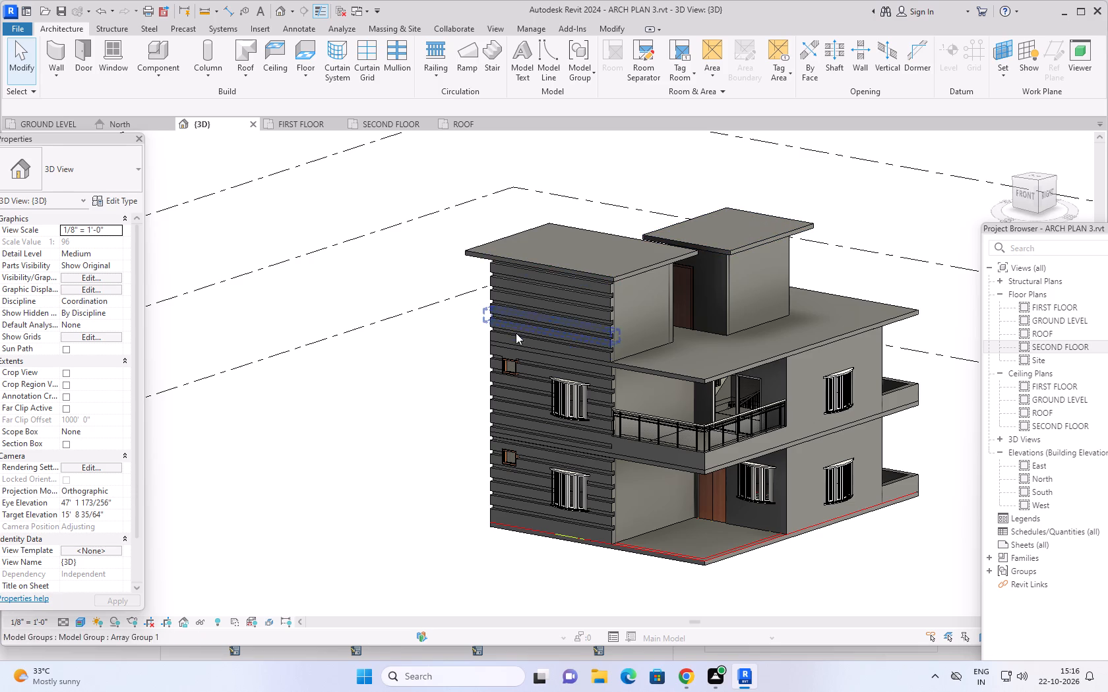
{"action": "scroll", "coordinate": [515, 361], "scroll_direction": "up", "scroll_amount": 2}
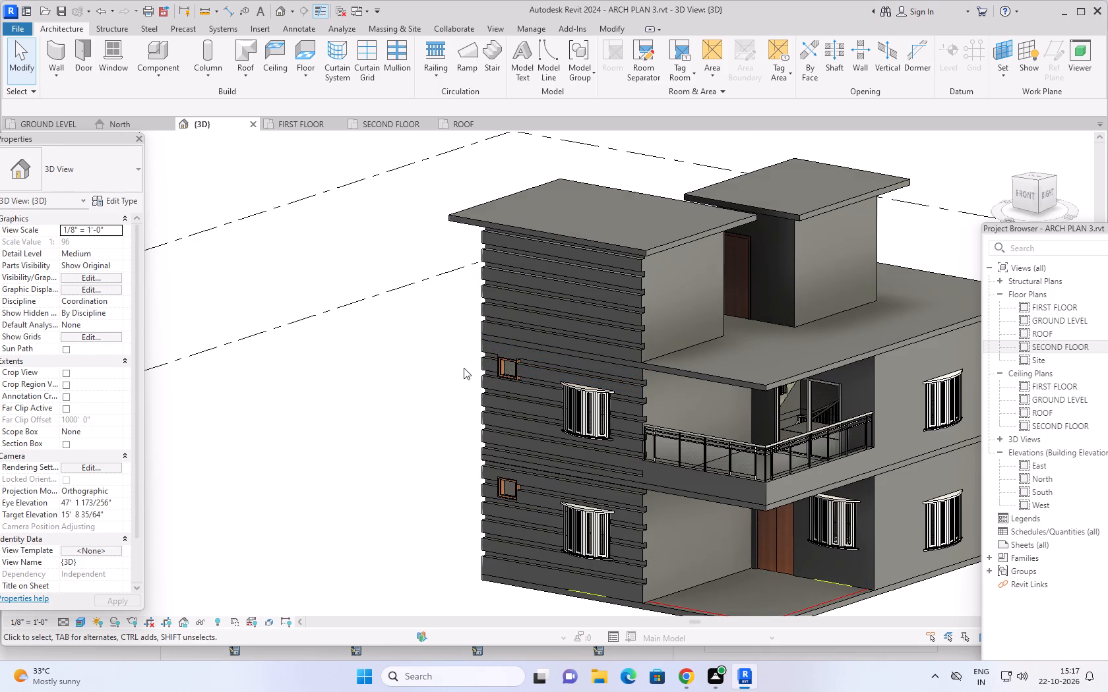
{"action": "scroll", "coordinate": [464, 374], "scroll_direction": "up", "scroll_amount": 2}
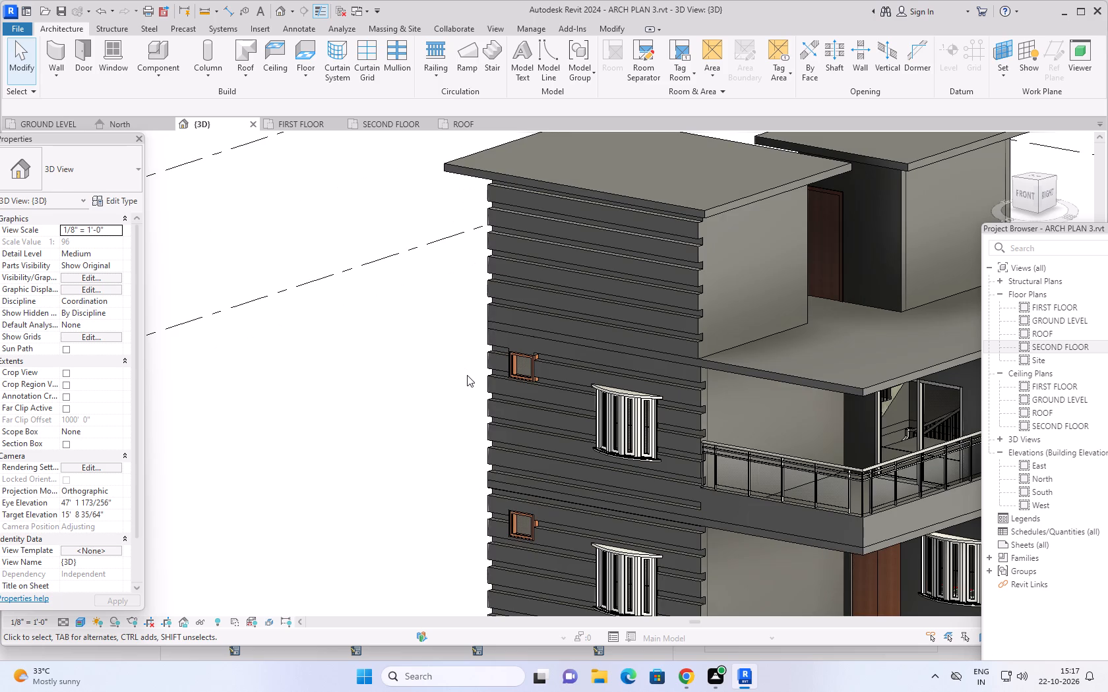
{"action": "scroll", "coordinate": [467, 375], "scroll_direction": "down", "scroll_amount": 4}
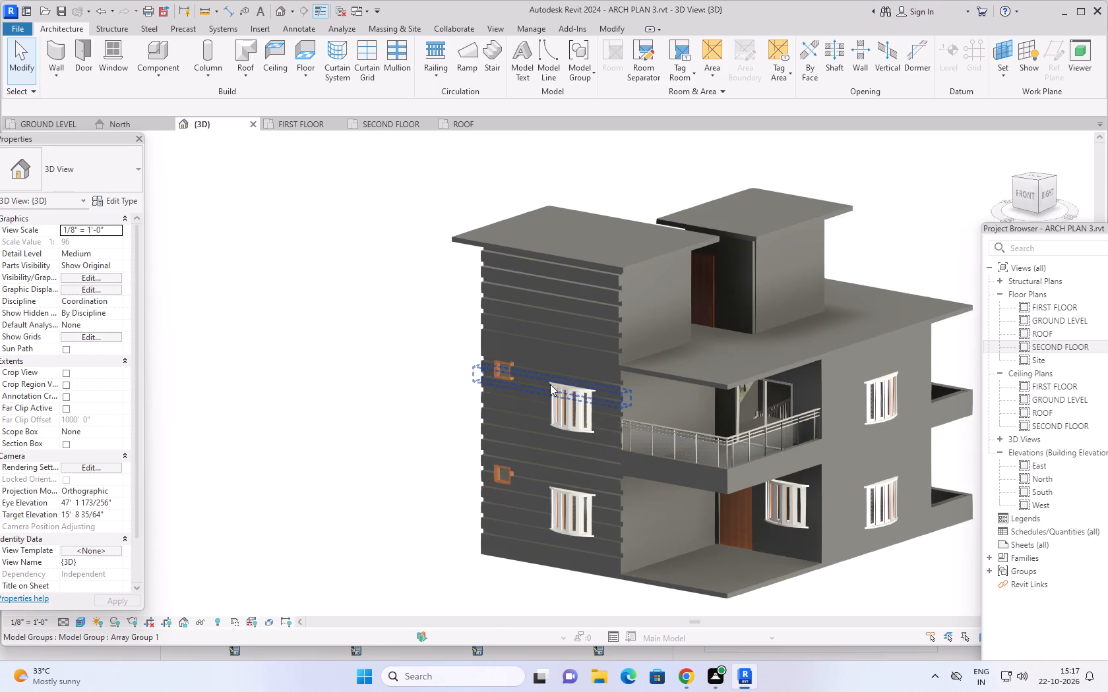
{"action": "scroll", "coordinate": [604, 396], "scroll_direction": "down", "scroll_amount": 1}
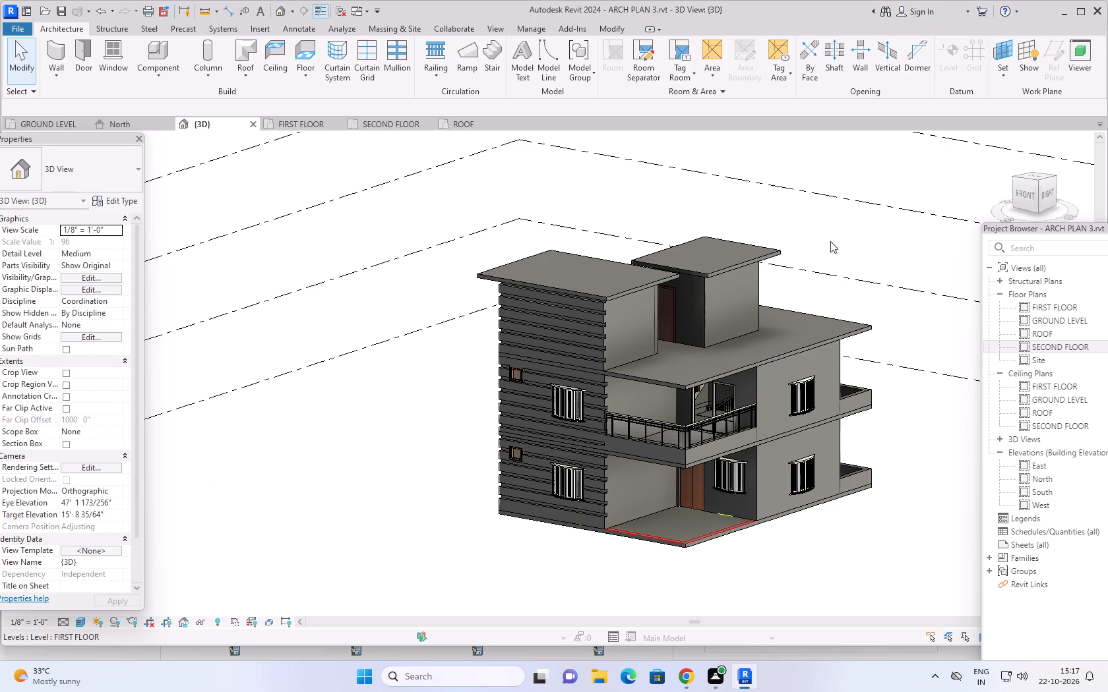
{"action": "middle_click_drag", "start_coordinate": [920, 400], "coordinate": [881, 347]}
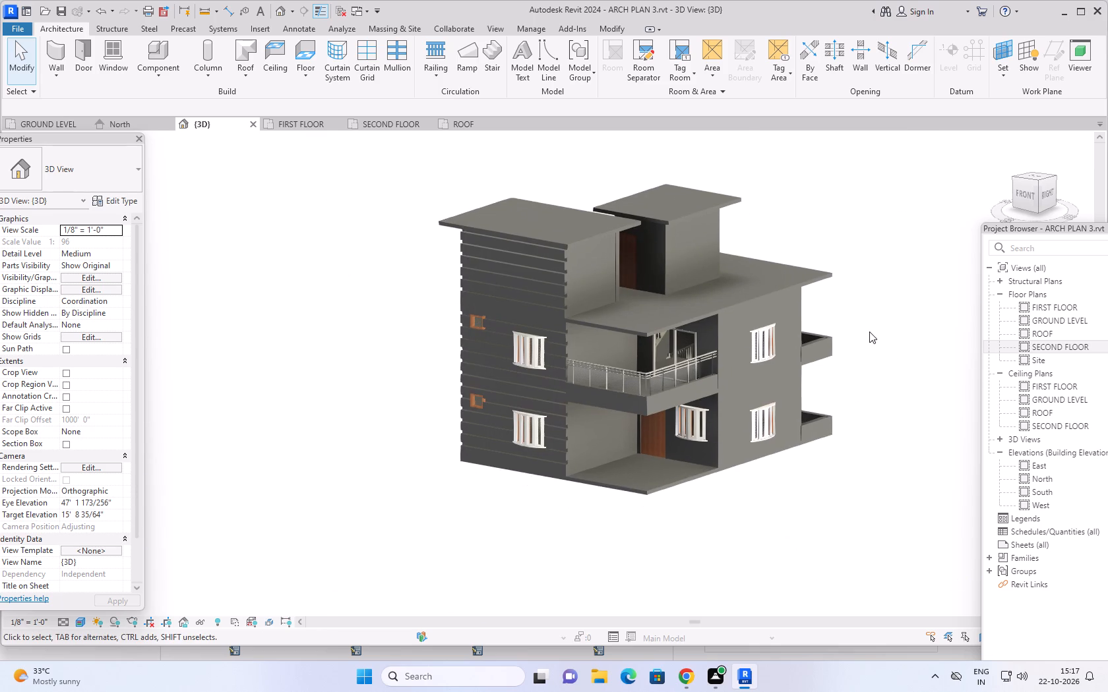
Inspect the whole house in 3D, moving in on the front room's reveals beneath the upper roof slab.
{"action": "middle_click_drag", "start_coordinate": [881, 500], "coordinate": [872, 503]}
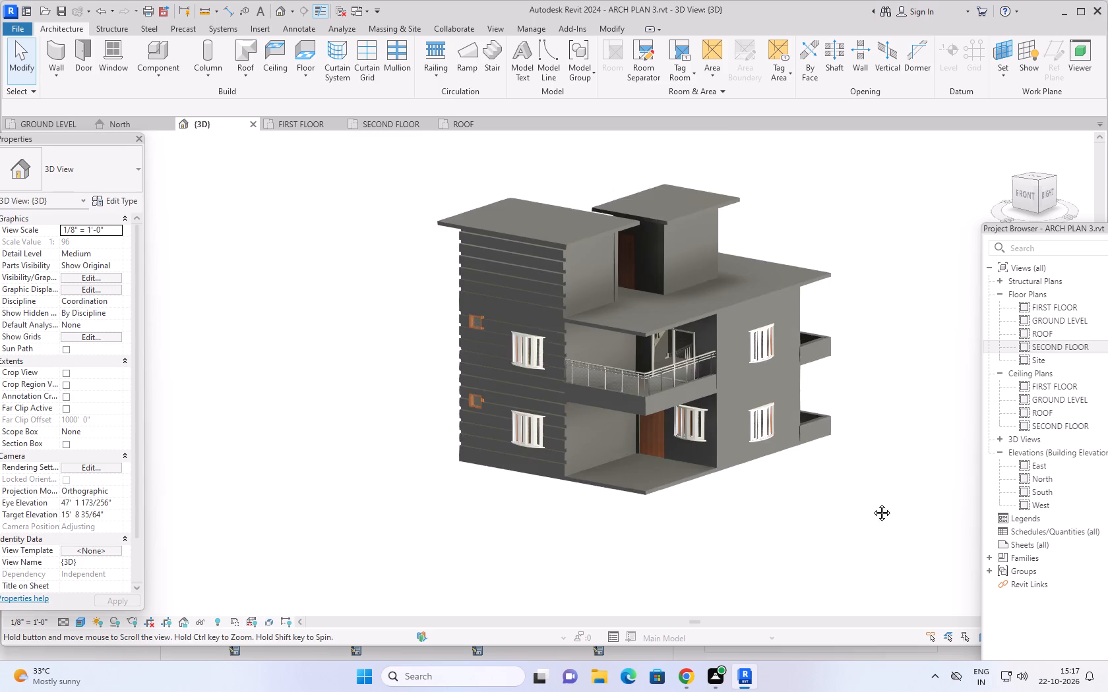
{"action": "middle_click_drag", "start_coordinate": [872, 503], "coordinate": [857, 515]}
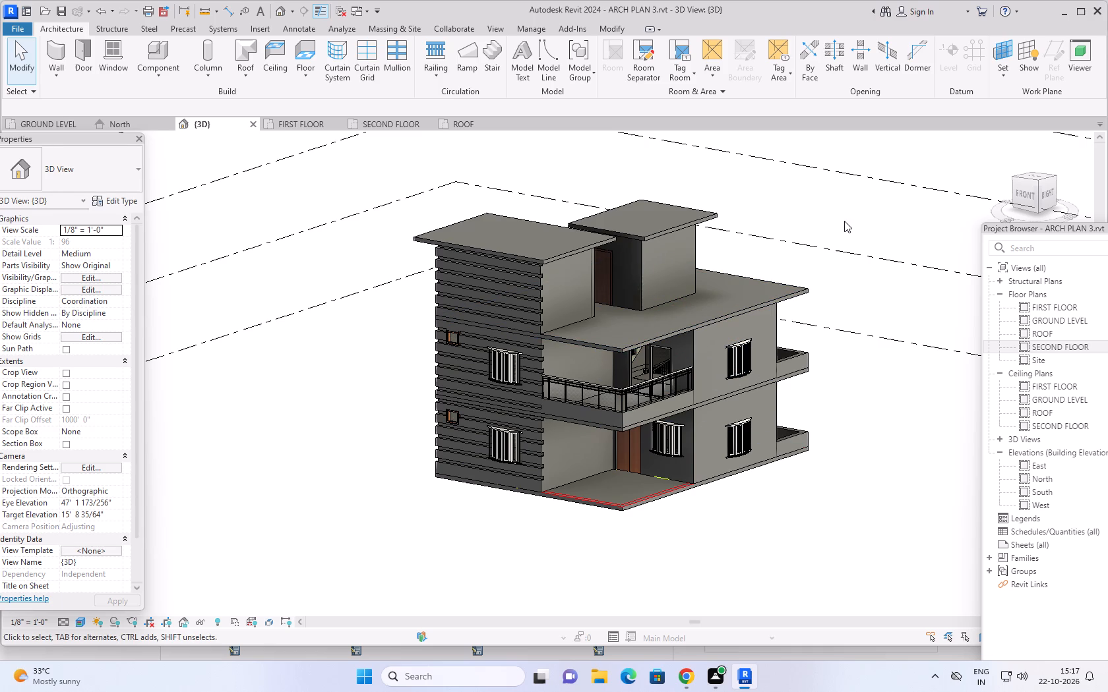
{"action": "middle_click_drag", "start_coordinate": [820, 231], "coordinate": [834, 204]}
{"action": "scroll", "coordinate": [798, 231], "scroll_direction": "up", "scroll_amount": 1}
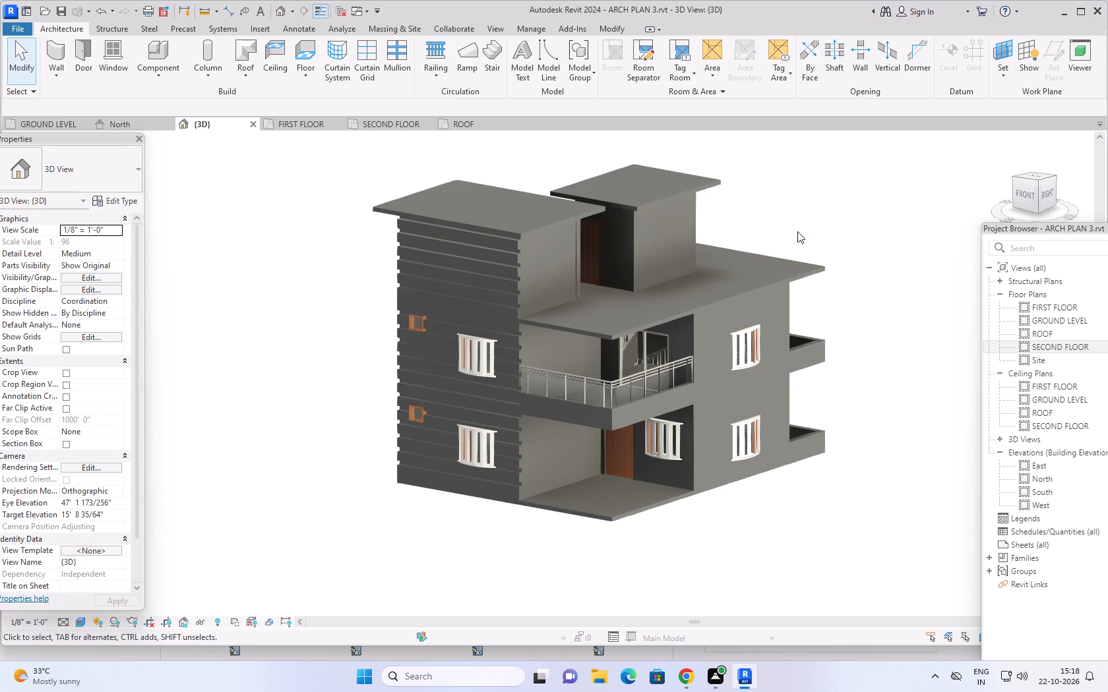
{"action": "middle_click_drag", "start_coordinate": [797, 231], "coordinate": [848, 260]}
{"action": "scroll", "coordinate": [538, 317], "scroll_direction": "up", "scroll_amount": 3}
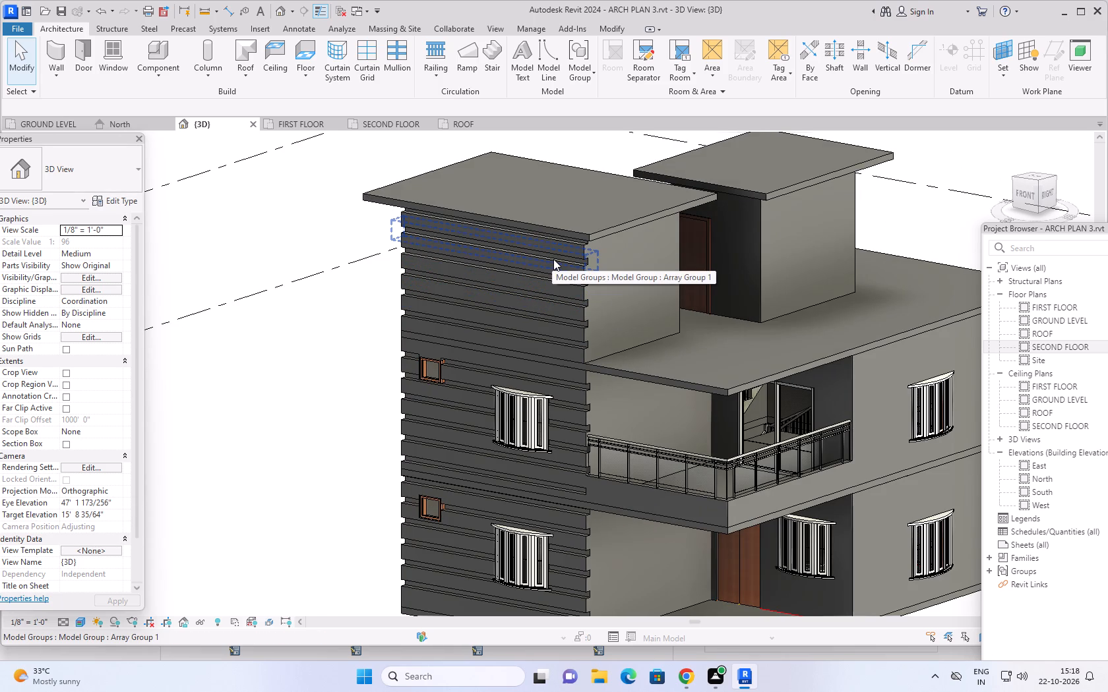
{"action": "scroll", "coordinate": [553, 259], "scroll_direction": "up", "scroll_amount": 2}
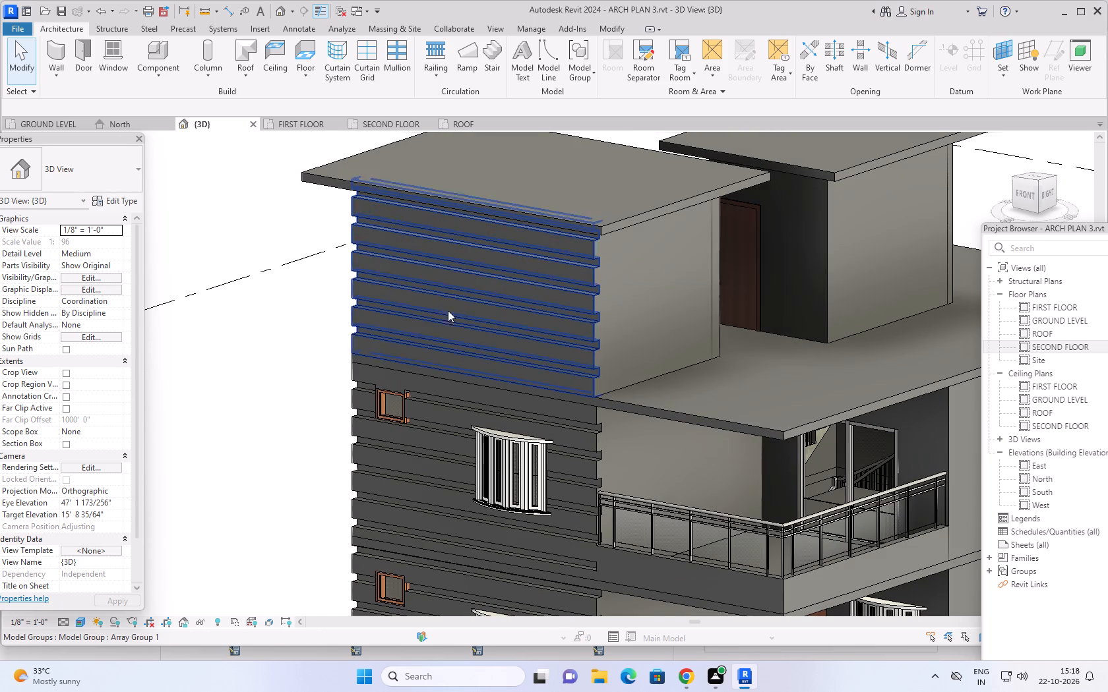
{"action": "middle_click_drag", "start_coordinate": [276, 360], "coordinate": [316, 327], "text": "shift"}
{"action": "scroll", "coordinate": [616, 211], "scroll_direction": "up", "scroll_amount": 4}
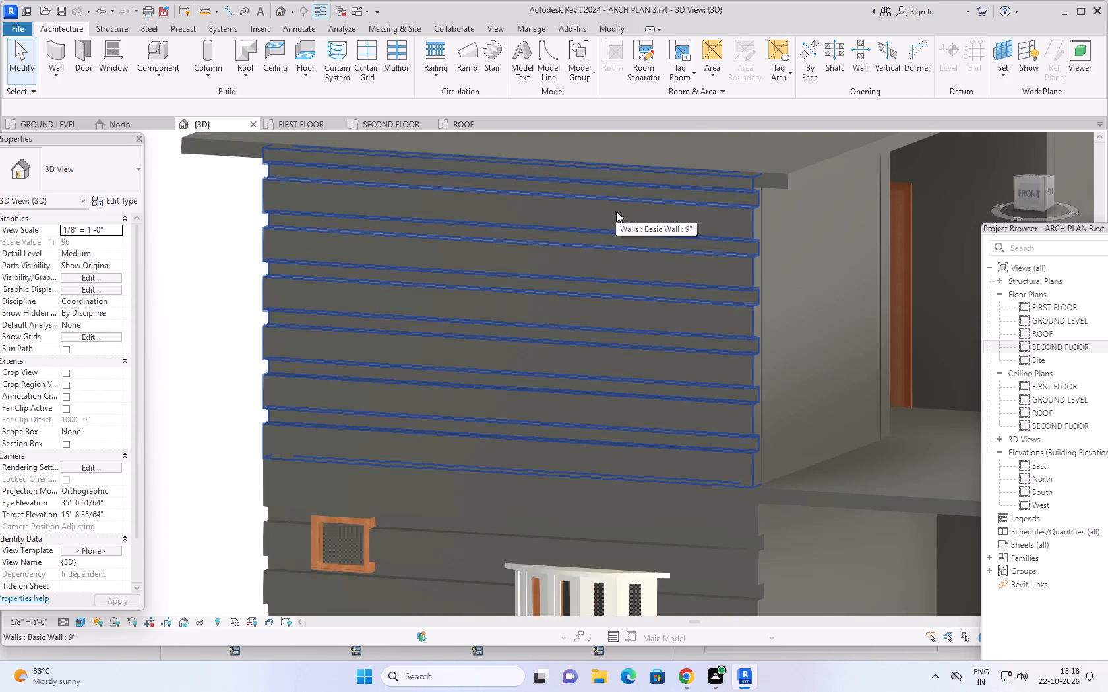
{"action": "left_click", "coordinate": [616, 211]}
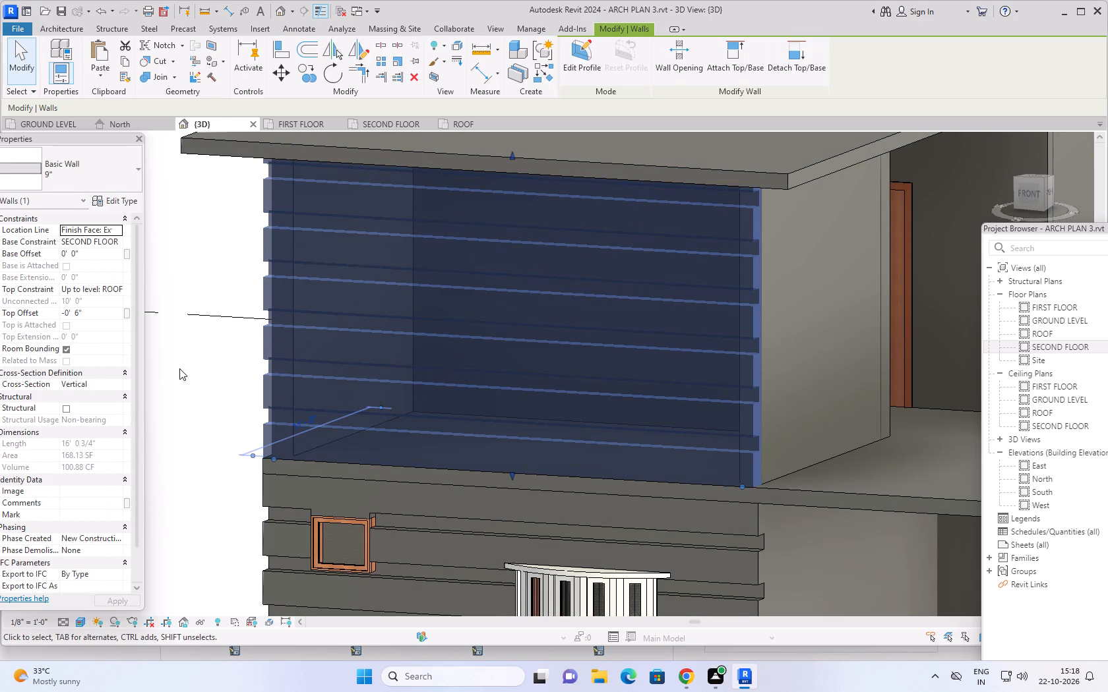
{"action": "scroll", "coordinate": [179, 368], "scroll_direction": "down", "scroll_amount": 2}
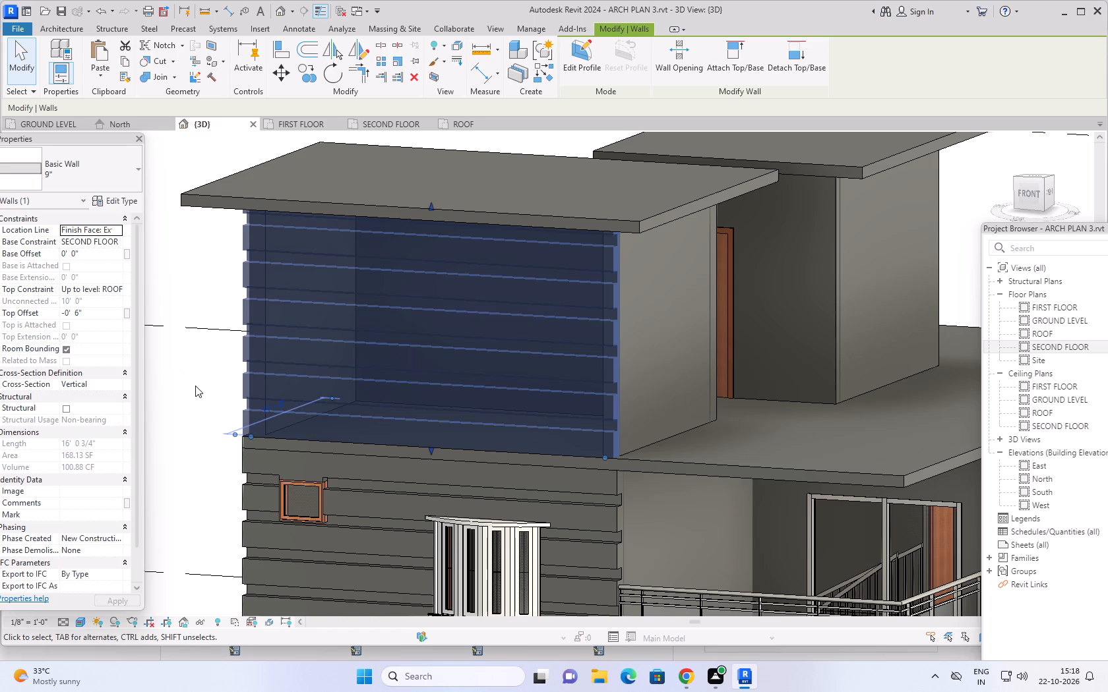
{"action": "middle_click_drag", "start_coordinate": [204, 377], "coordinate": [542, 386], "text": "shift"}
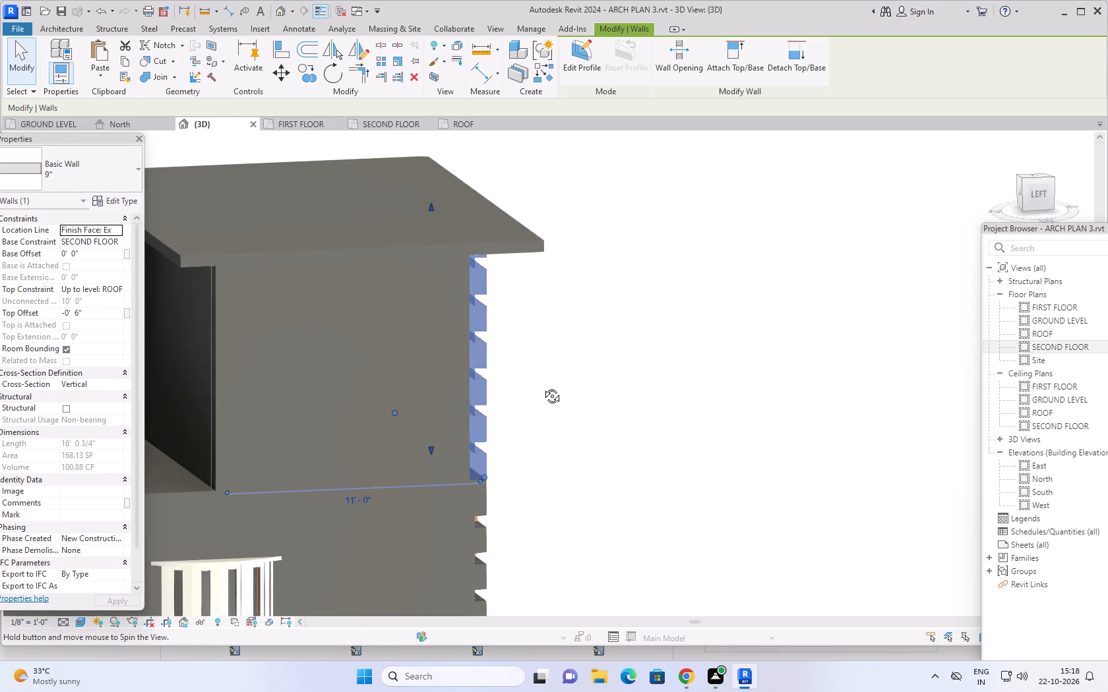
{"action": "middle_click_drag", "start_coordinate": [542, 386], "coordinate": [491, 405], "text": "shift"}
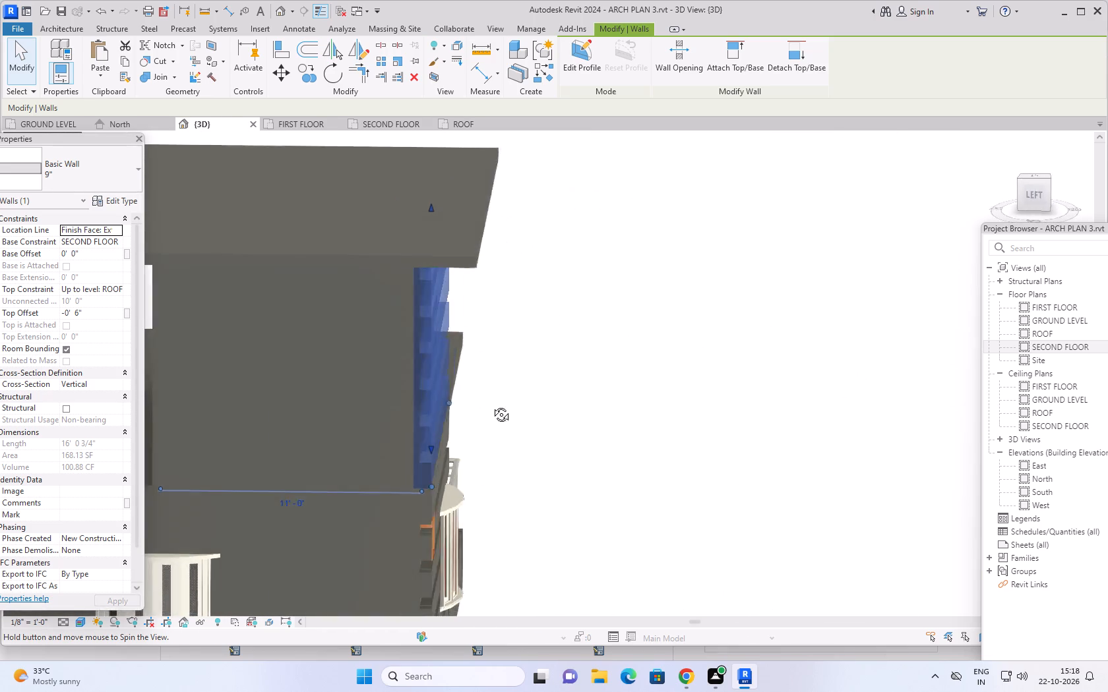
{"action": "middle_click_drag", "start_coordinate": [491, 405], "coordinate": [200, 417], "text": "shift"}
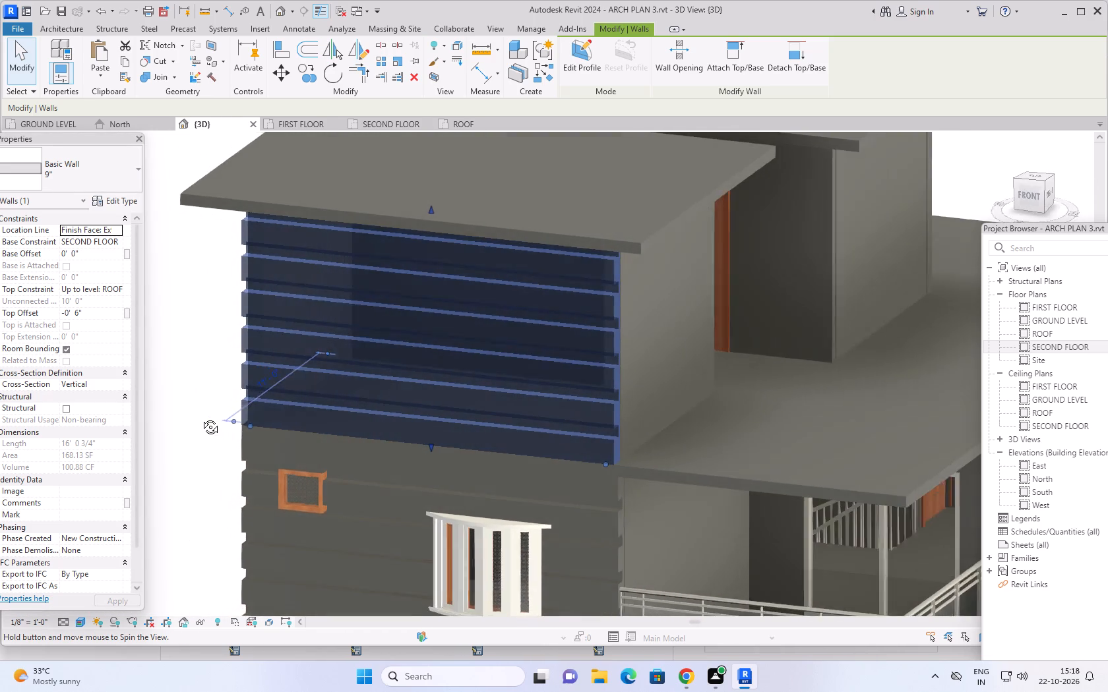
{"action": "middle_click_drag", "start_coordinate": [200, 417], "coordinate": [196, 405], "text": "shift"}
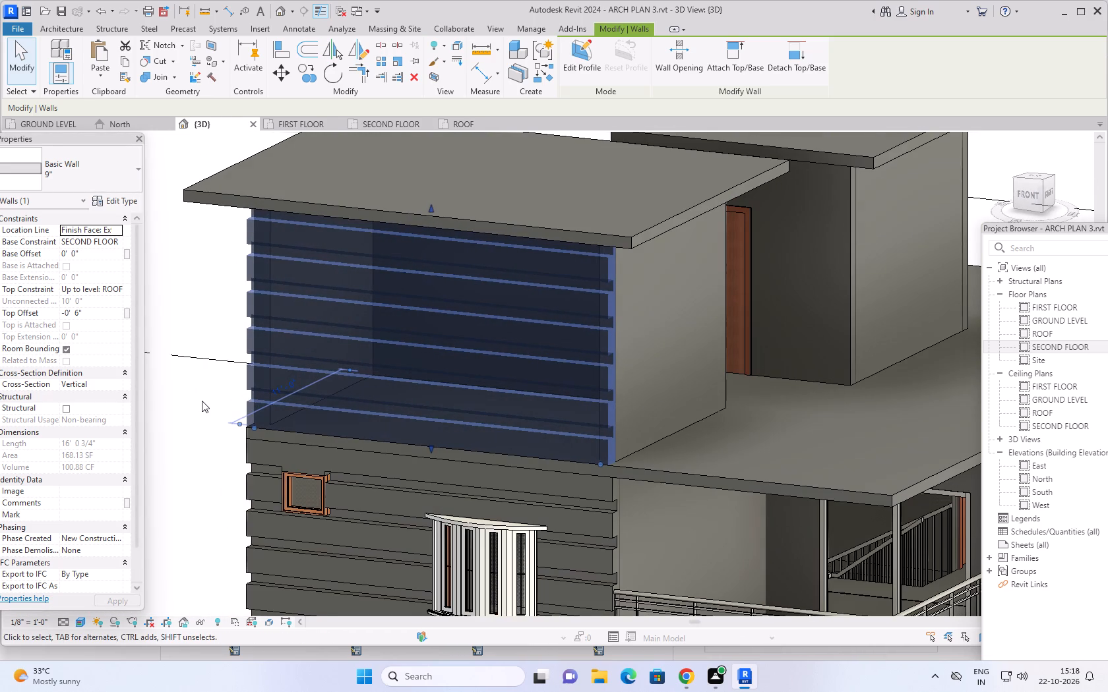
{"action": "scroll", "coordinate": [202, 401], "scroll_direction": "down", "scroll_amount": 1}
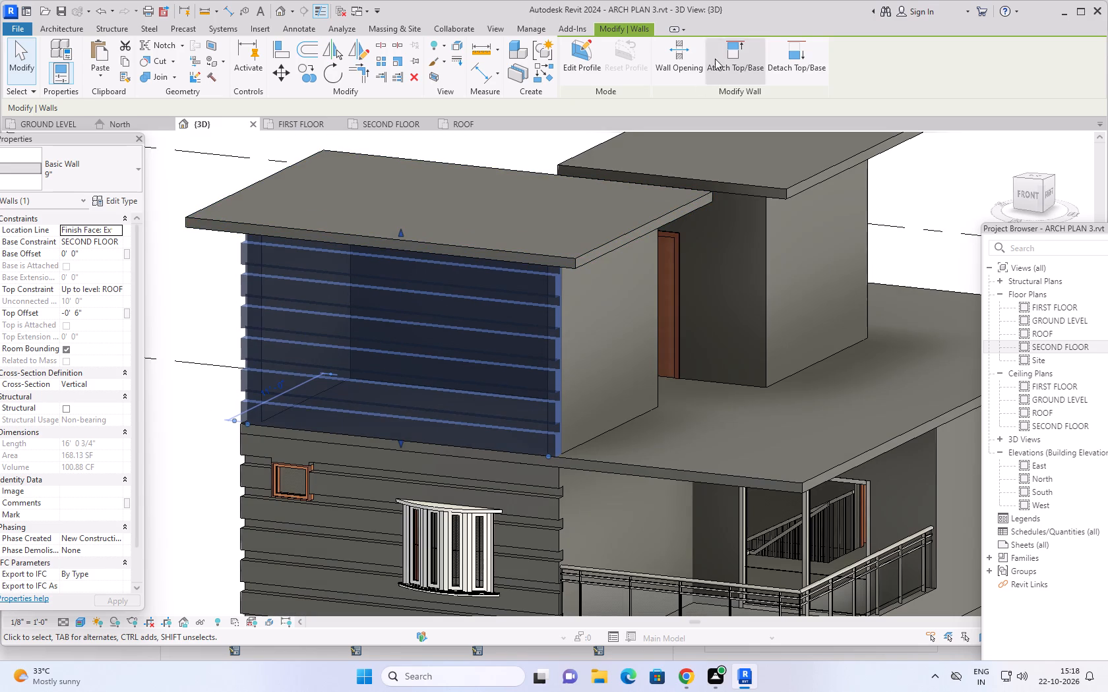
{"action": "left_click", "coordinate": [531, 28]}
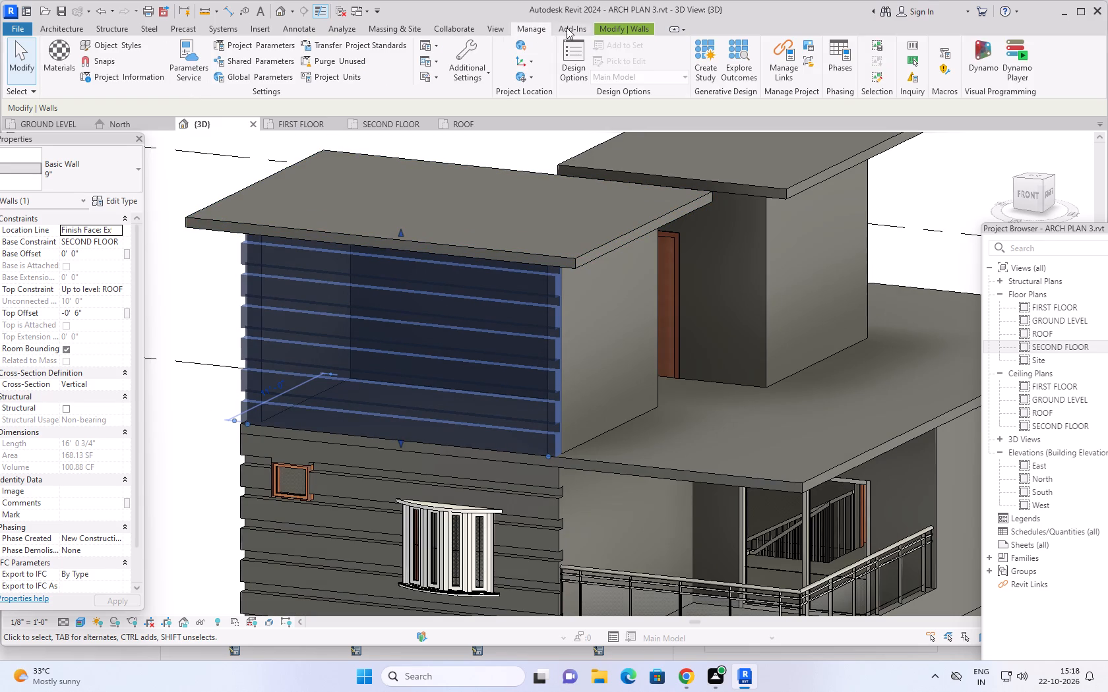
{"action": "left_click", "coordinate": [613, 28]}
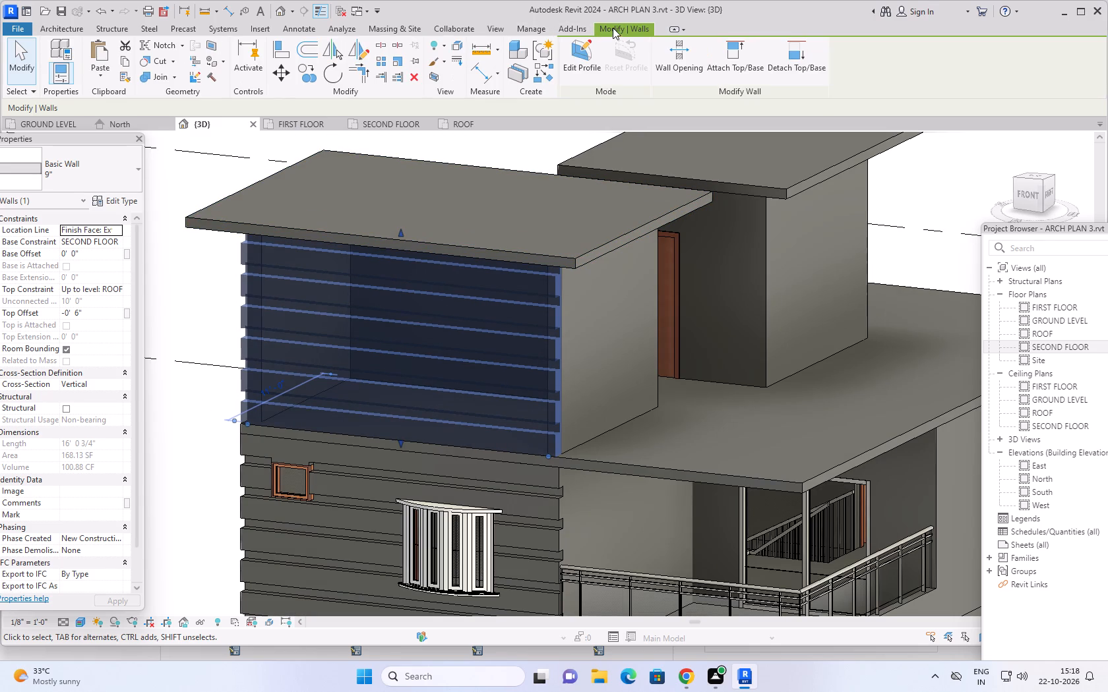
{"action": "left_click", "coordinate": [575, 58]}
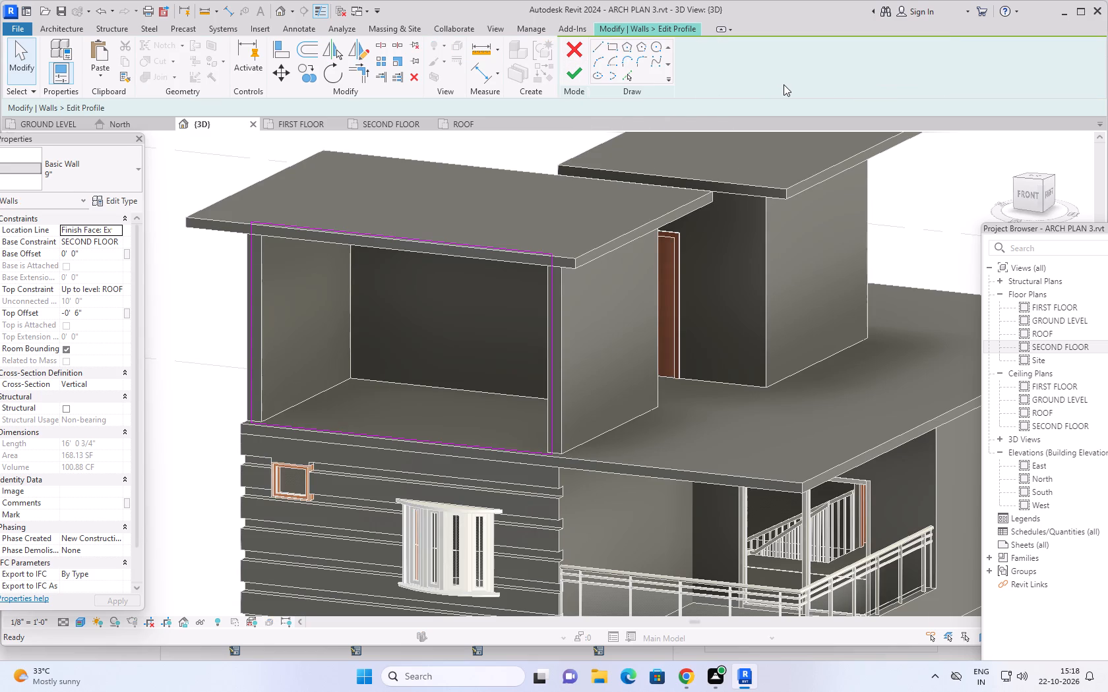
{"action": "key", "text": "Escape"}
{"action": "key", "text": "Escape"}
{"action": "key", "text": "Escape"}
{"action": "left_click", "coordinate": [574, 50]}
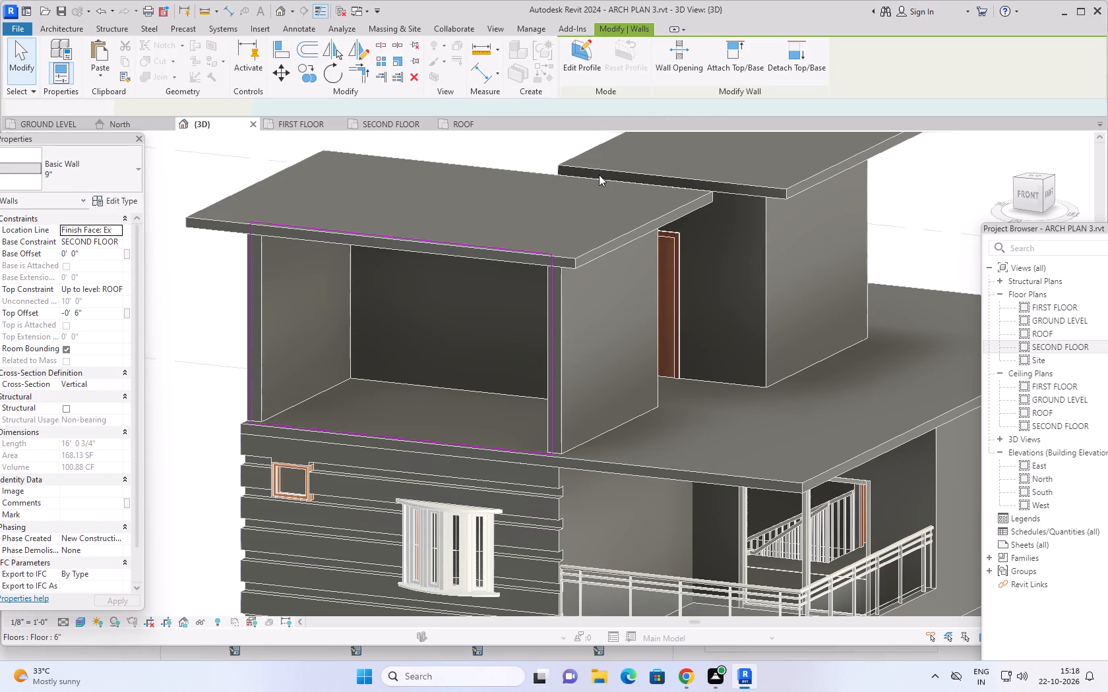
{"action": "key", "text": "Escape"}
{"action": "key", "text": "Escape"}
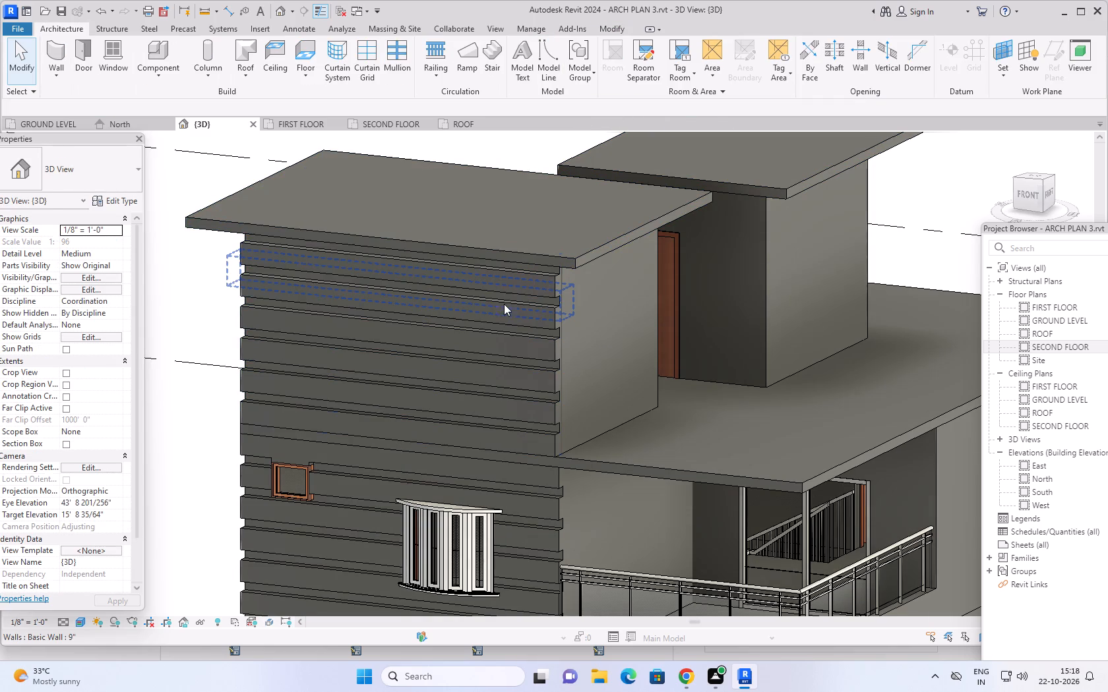
Open the arrayed reveal's model group on the second-floor front wall for editing.
{"action": "left_click", "coordinate": [507, 297]}
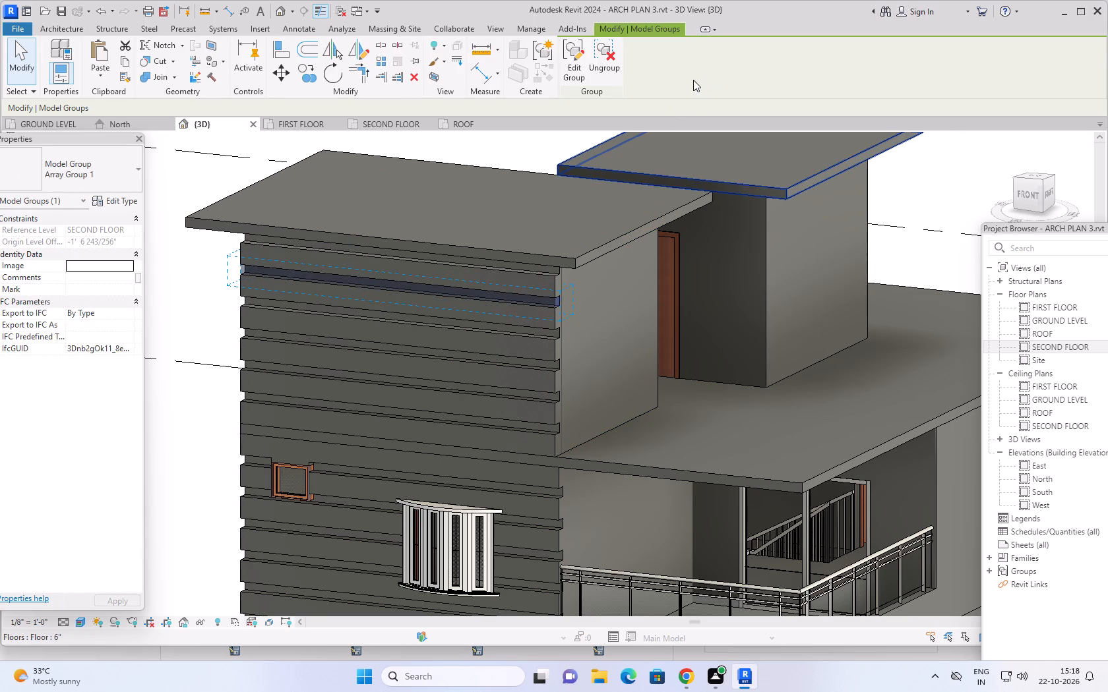
{"action": "left_click", "coordinate": [569, 62]}
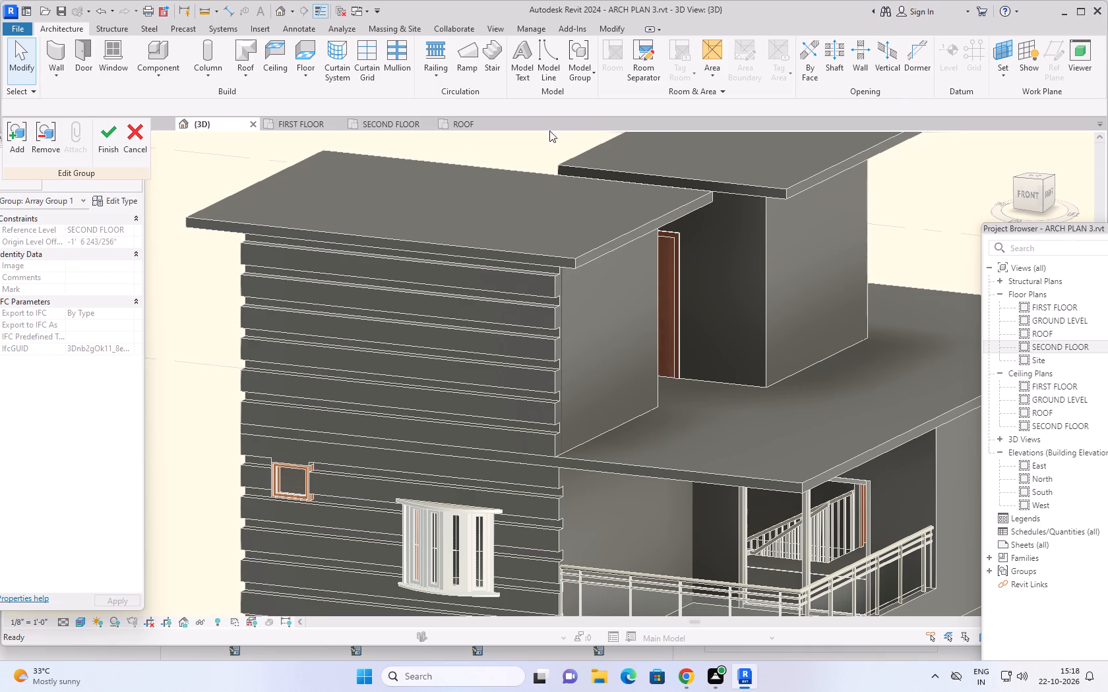
{"action": "scroll", "coordinate": [70, 274], "scroll_direction": "up", "scroll_amount": 2}
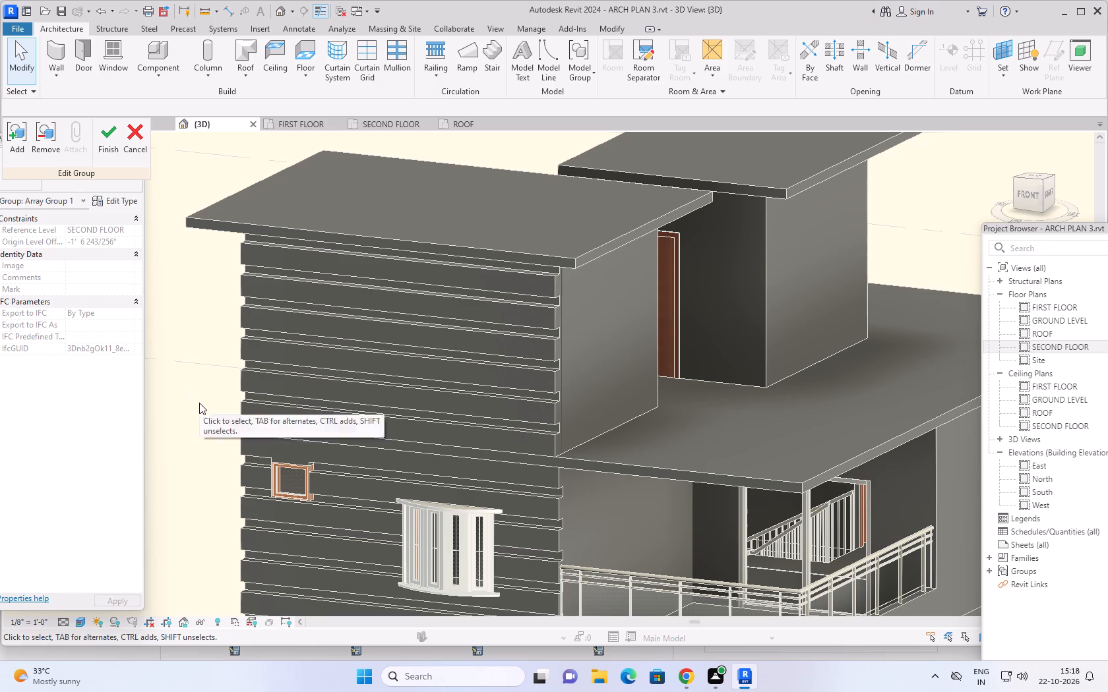
{"action": "middle_click_drag", "start_coordinate": [202, 417], "coordinate": [189, 416], "text": "shift"}
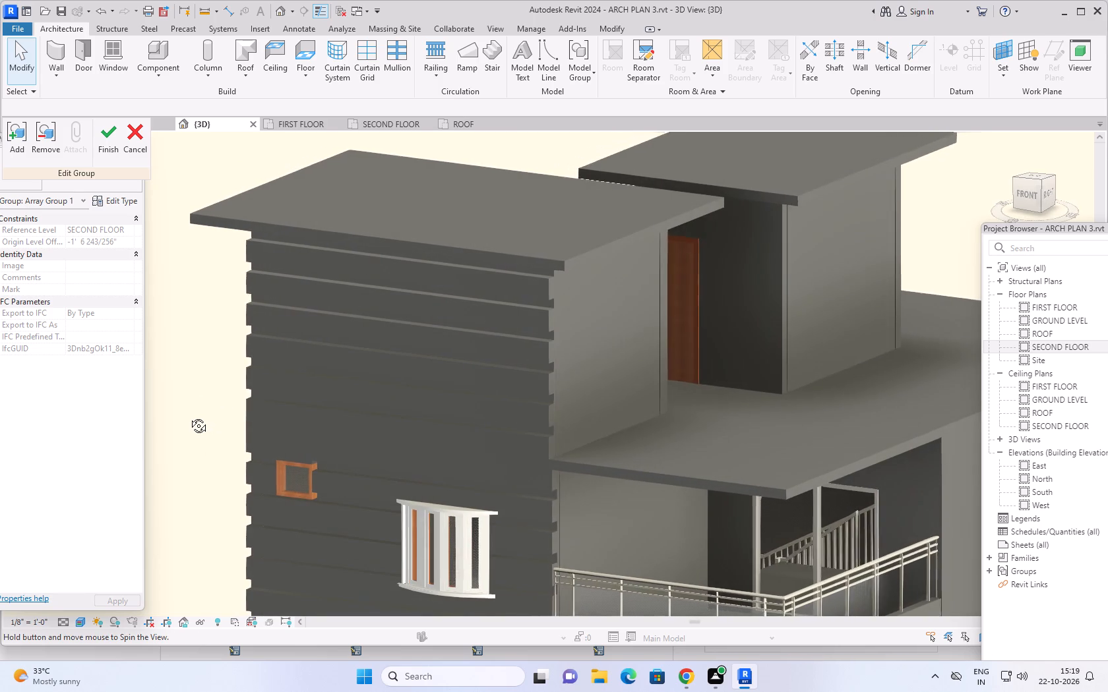
{"action": "middle_click_drag", "start_coordinate": [189, 416], "coordinate": [194, 406], "text": "shift"}
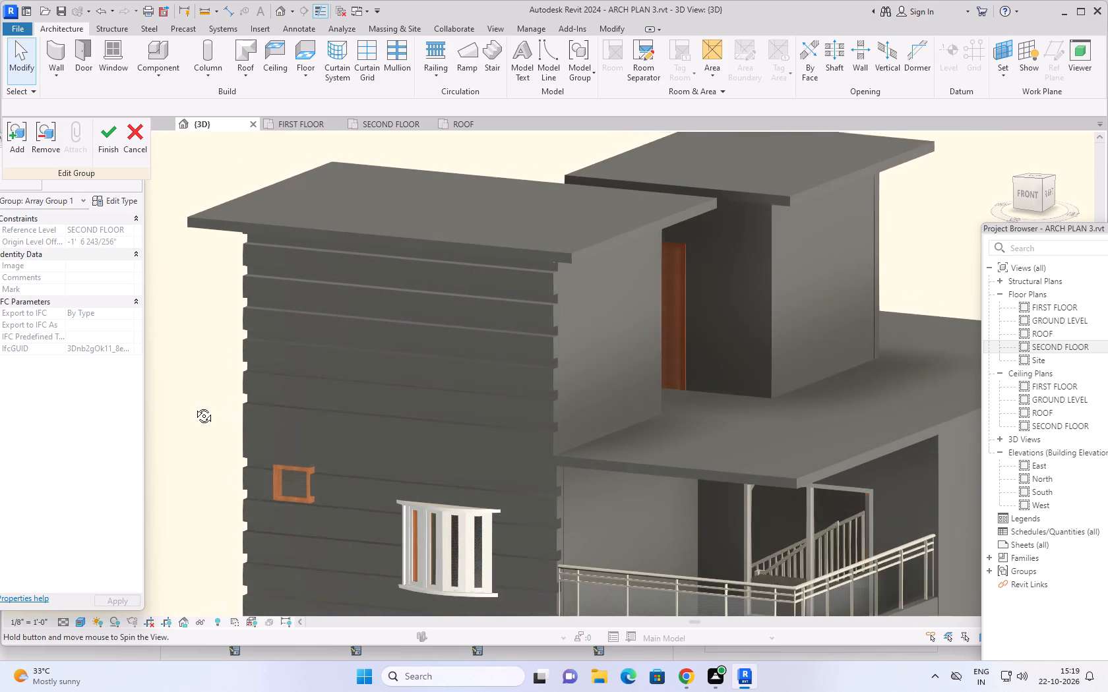
{"action": "middle_click_drag", "start_coordinate": [194, 406], "coordinate": [193, 407], "text": "shift"}
{"action": "scroll", "coordinate": [193, 407], "scroll_direction": "down", "scroll_amount": 1}
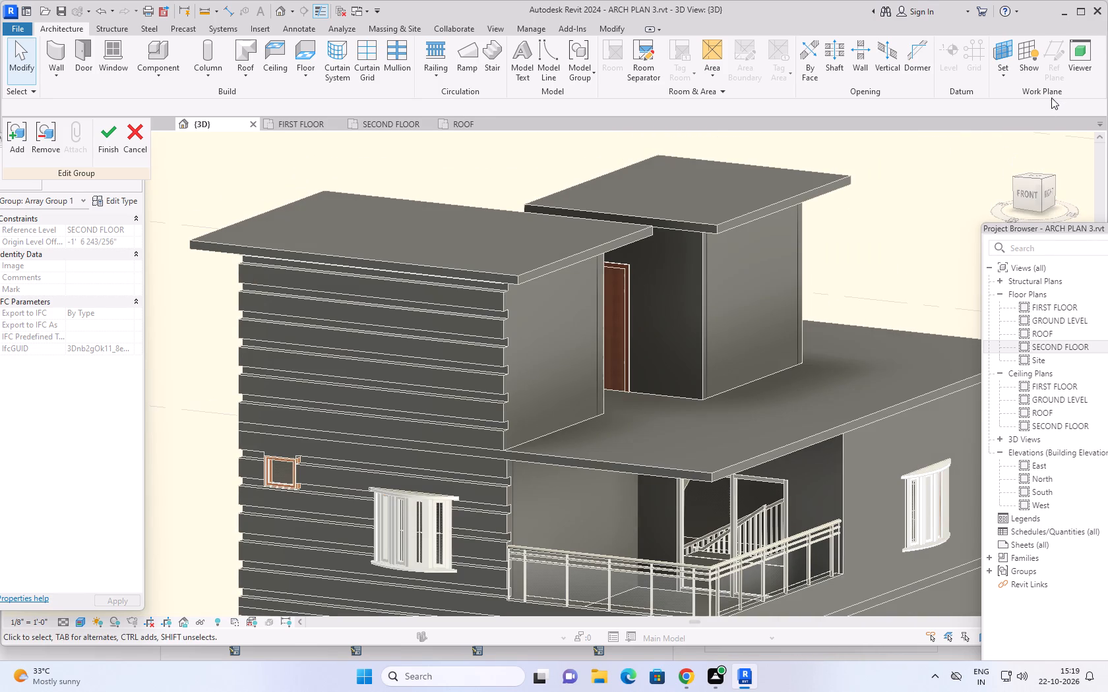
{"action": "left_click", "coordinate": [614, 28]}
{"action": "left_click", "coordinate": [614, 28]}
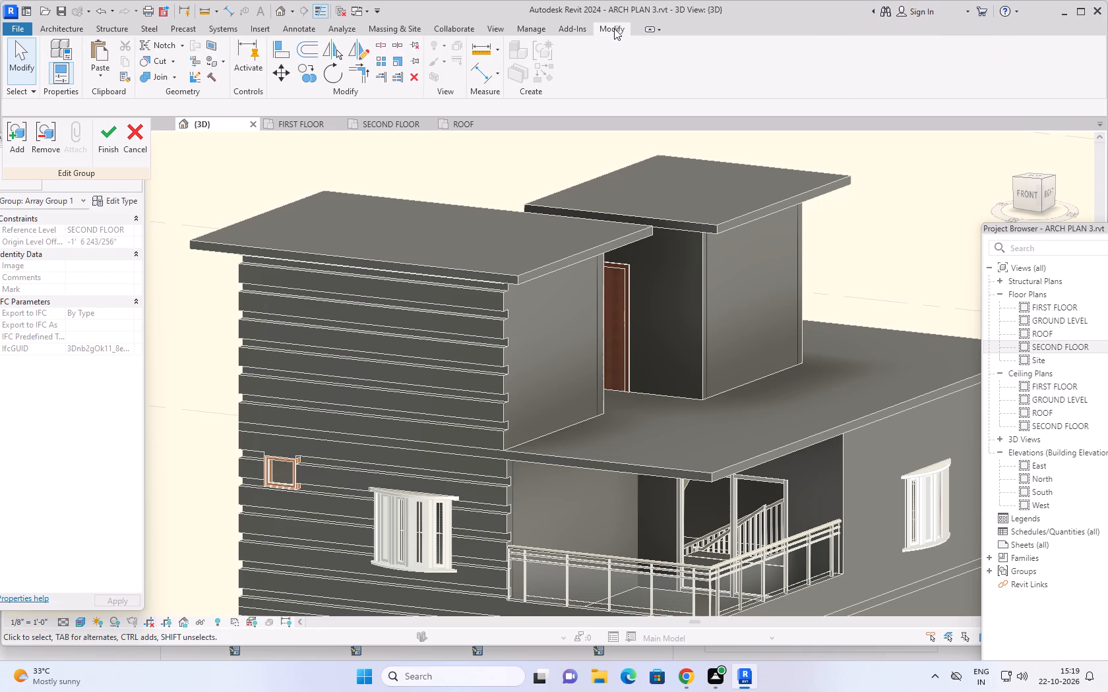
{"action": "left_click", "coordinate": [65, 26]}
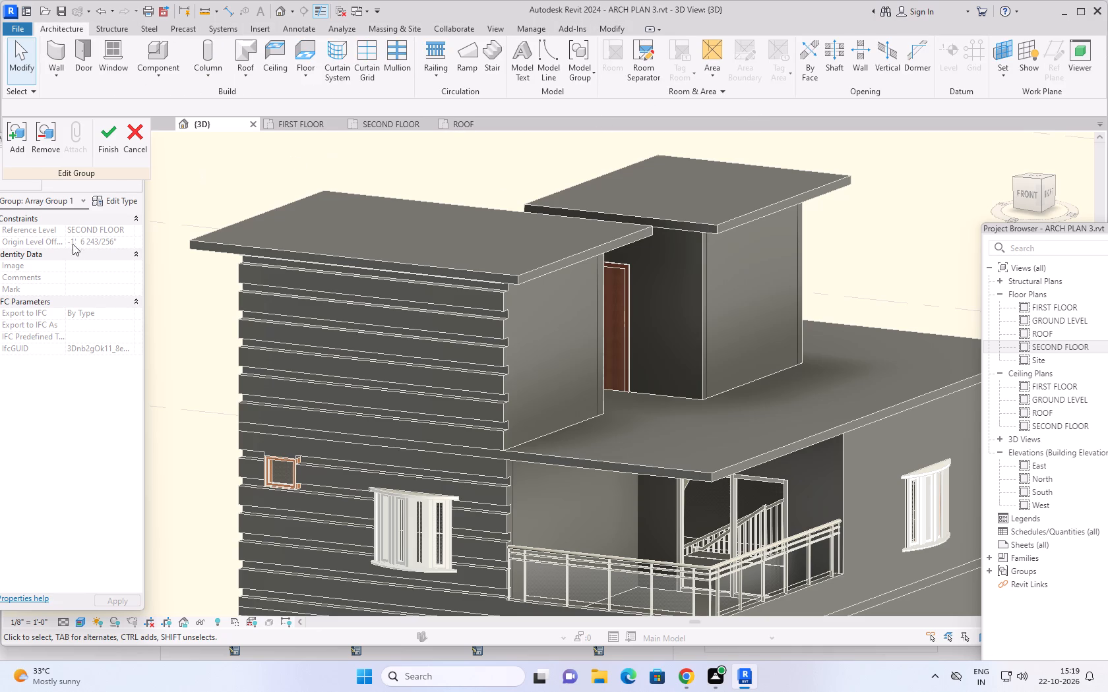
Add the second-floor front room's right side wall and its front wall to the array group.
{"action": "left_click", "coordinate": [11, 134]}
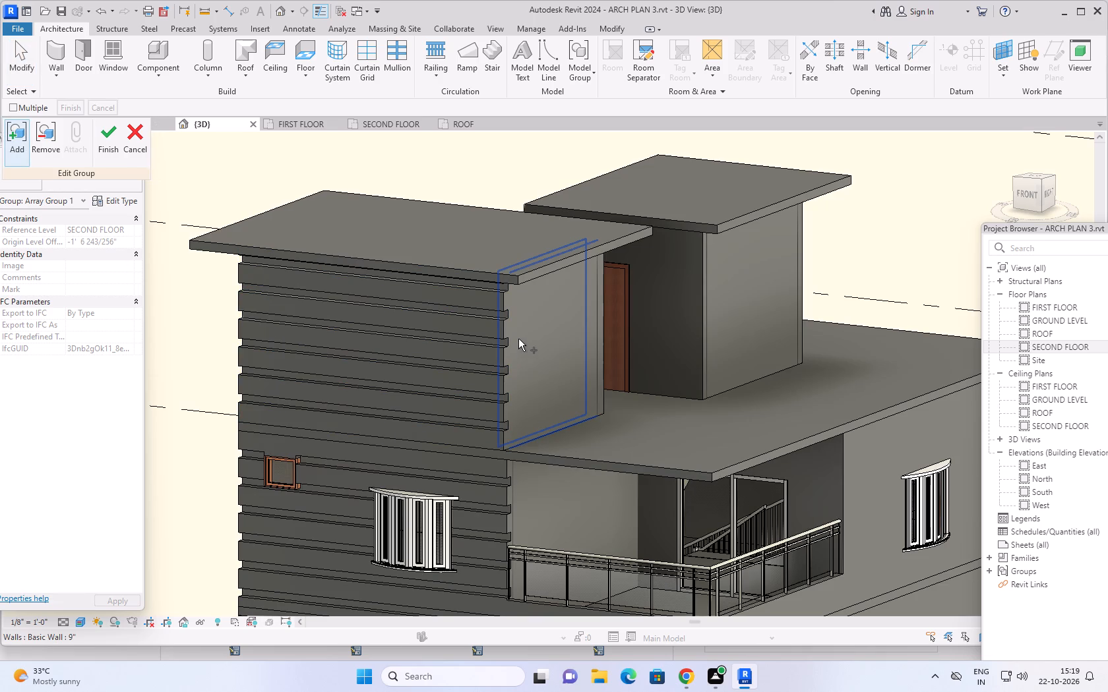
{"action": "left_click", "coordinate": [530, 339]}
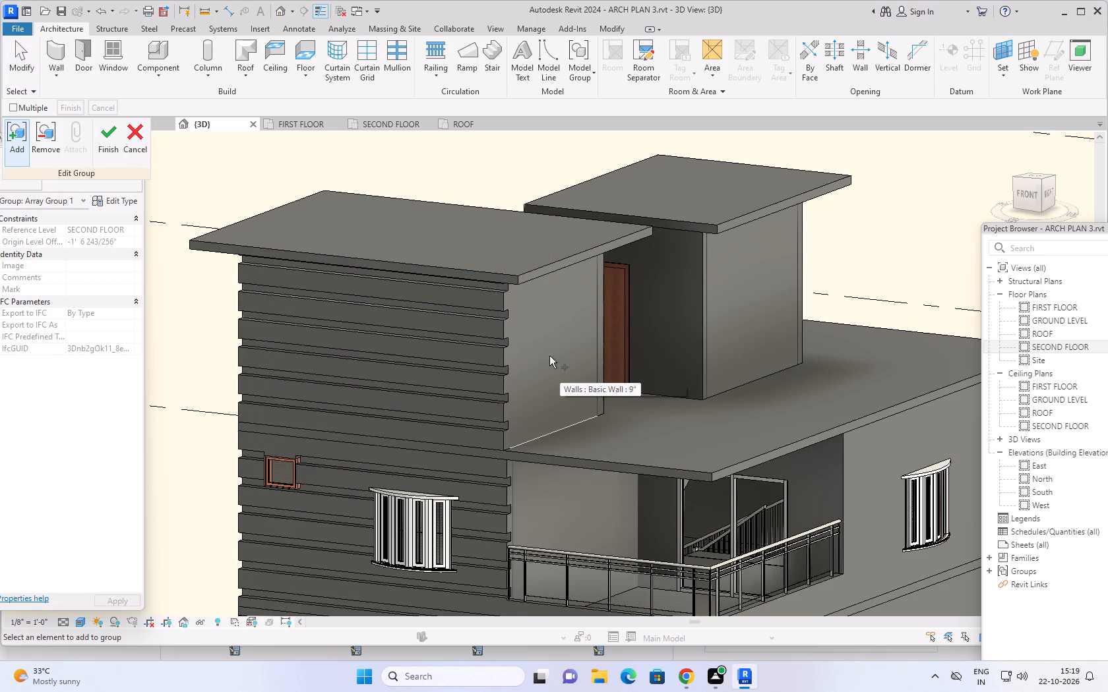
{"action": "left_click", "coordinate": [508, 313]}
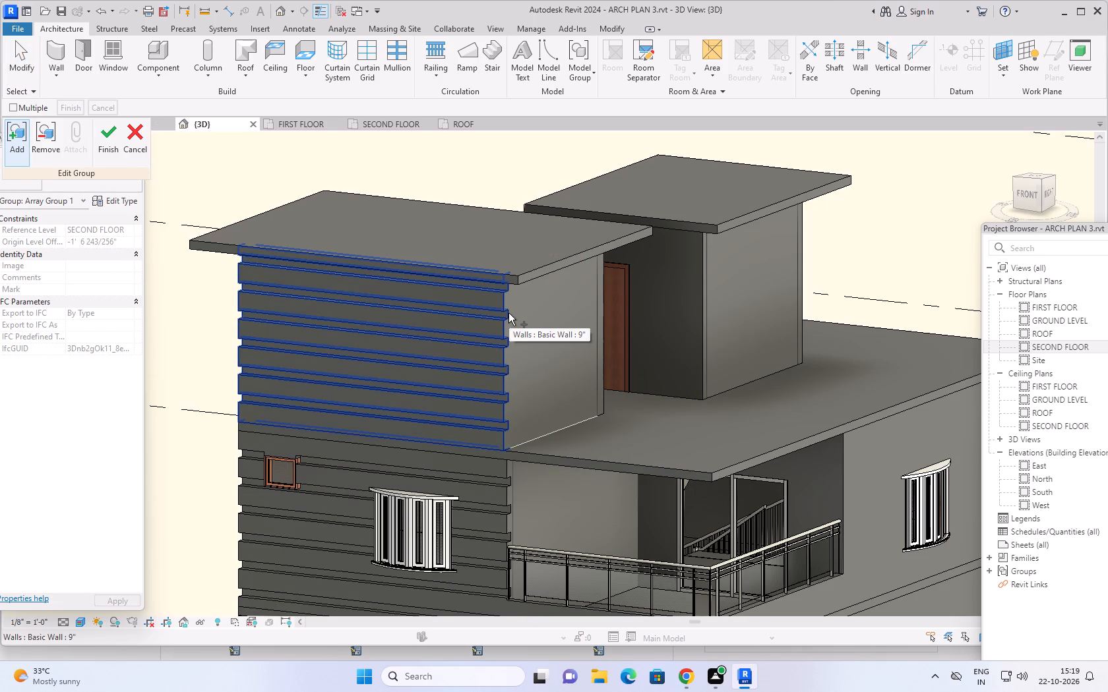
{"action": "left_click", "coordinate": [550, 308]}
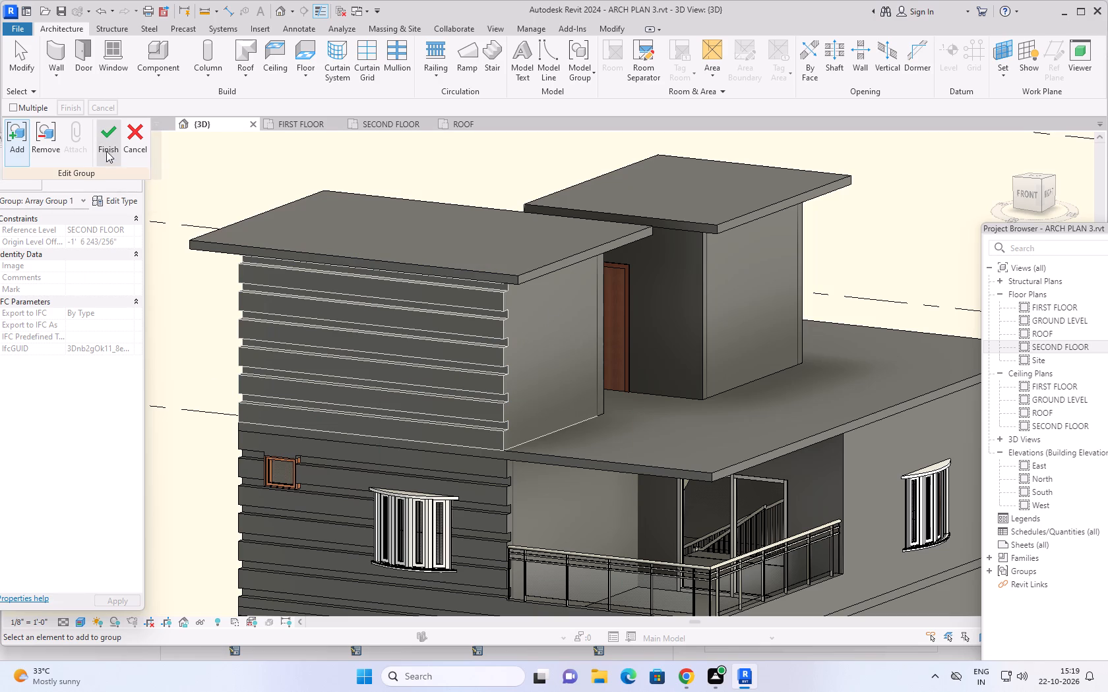
{"action": "left_click", "coordinate": [18, 134]}
Set the work plane by picking the face of the front room's right side wall.
{"action": "left_click", "coordinate": [1006, 83]}
{"action": "left_click", "coordinate": [1008, 121]}
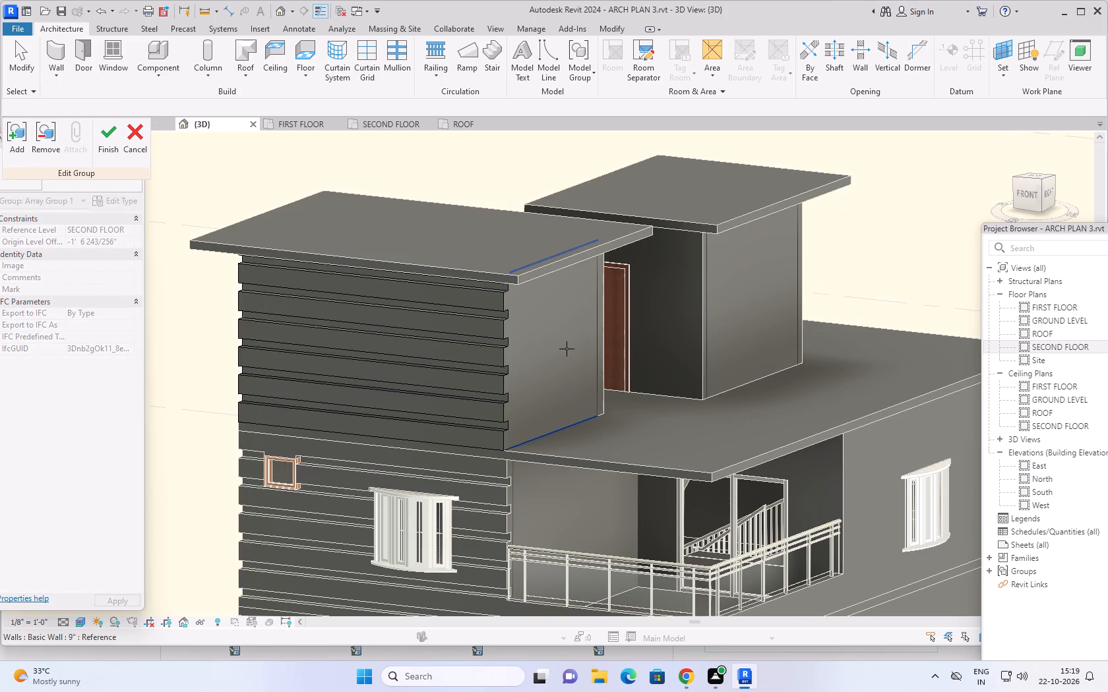
{"action": "left_click", "coordinate": [567, 351]}
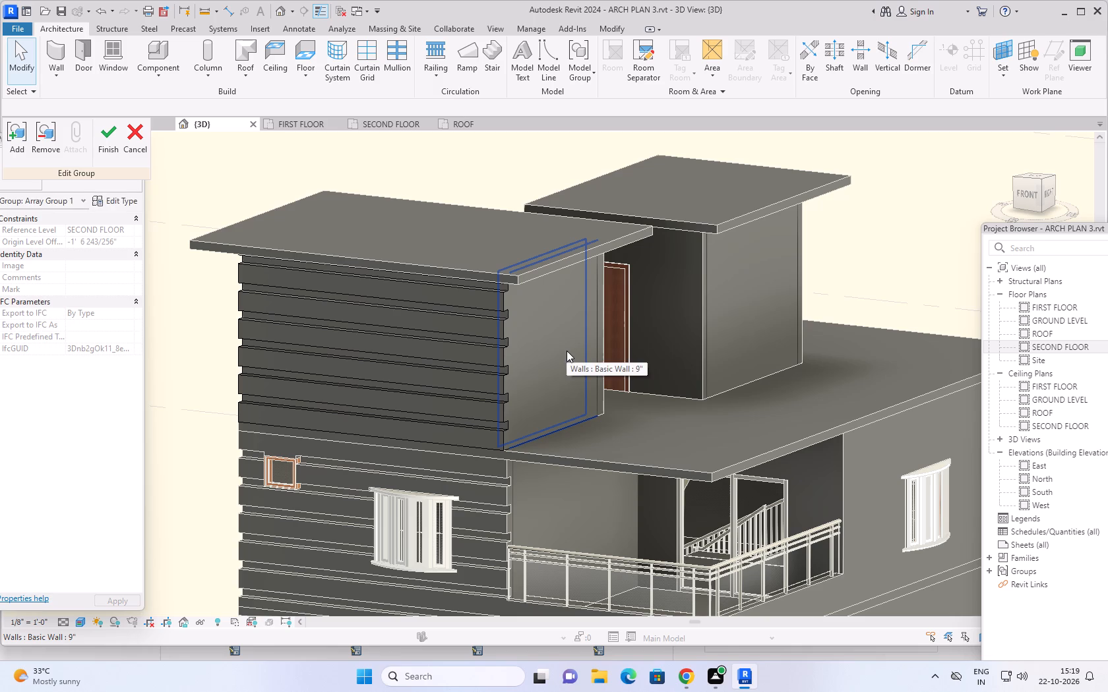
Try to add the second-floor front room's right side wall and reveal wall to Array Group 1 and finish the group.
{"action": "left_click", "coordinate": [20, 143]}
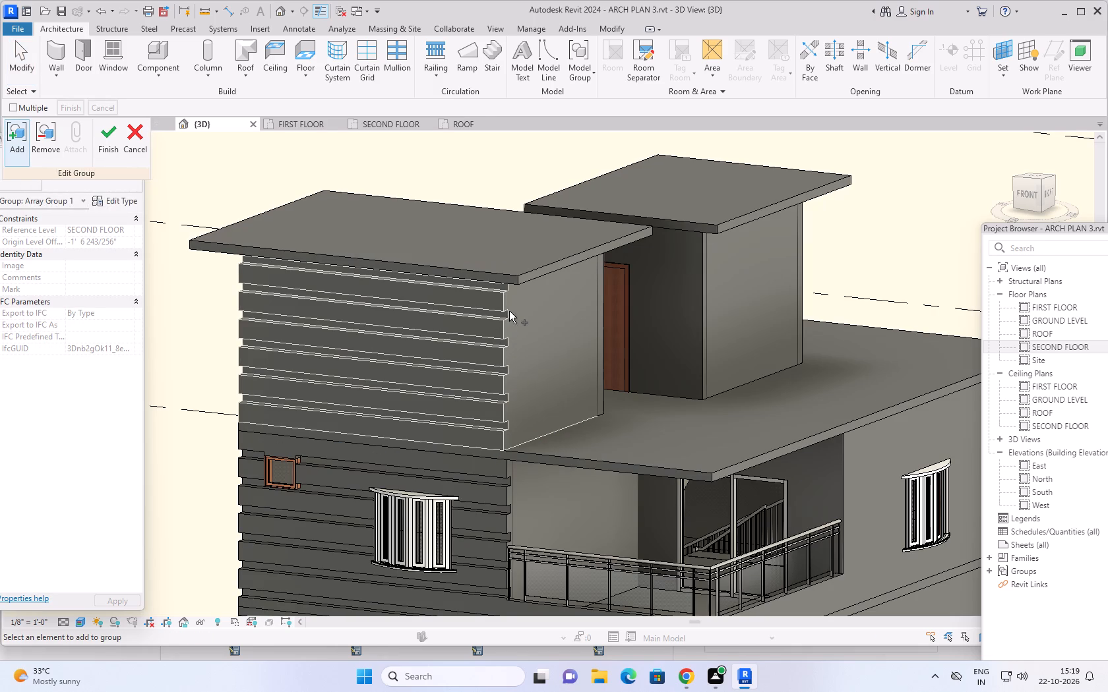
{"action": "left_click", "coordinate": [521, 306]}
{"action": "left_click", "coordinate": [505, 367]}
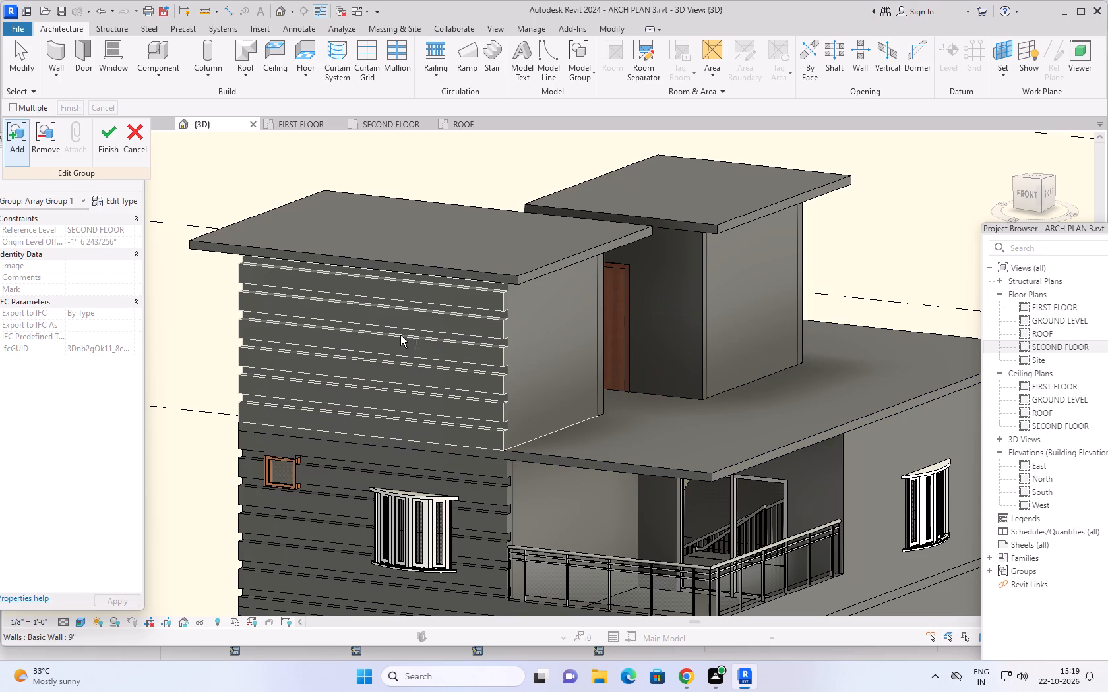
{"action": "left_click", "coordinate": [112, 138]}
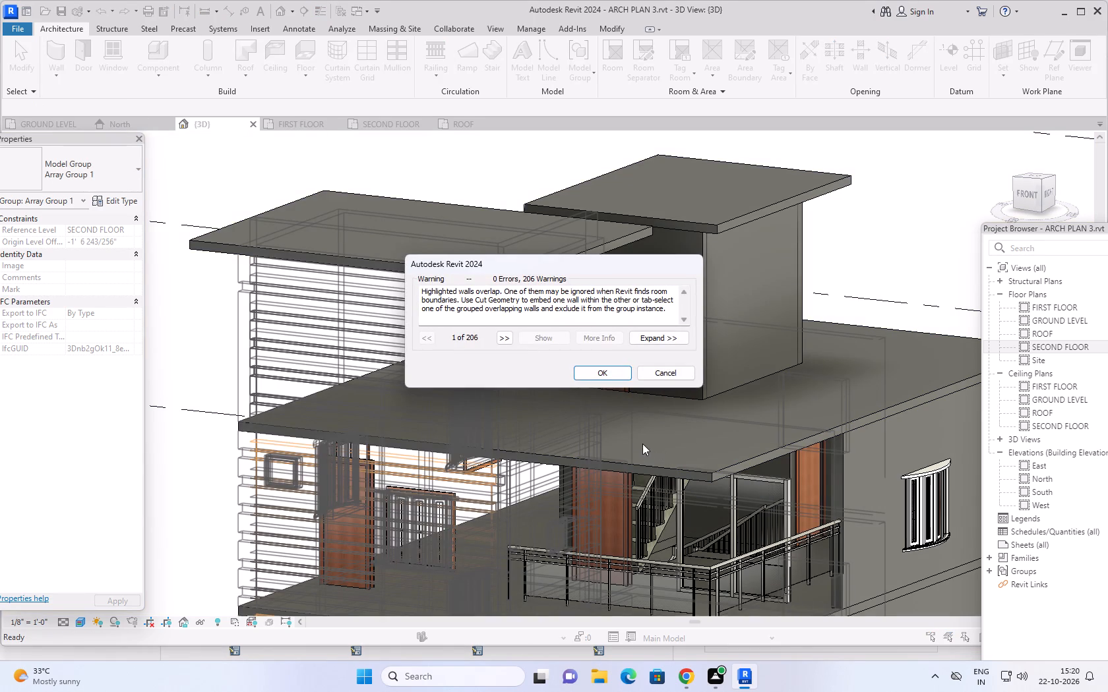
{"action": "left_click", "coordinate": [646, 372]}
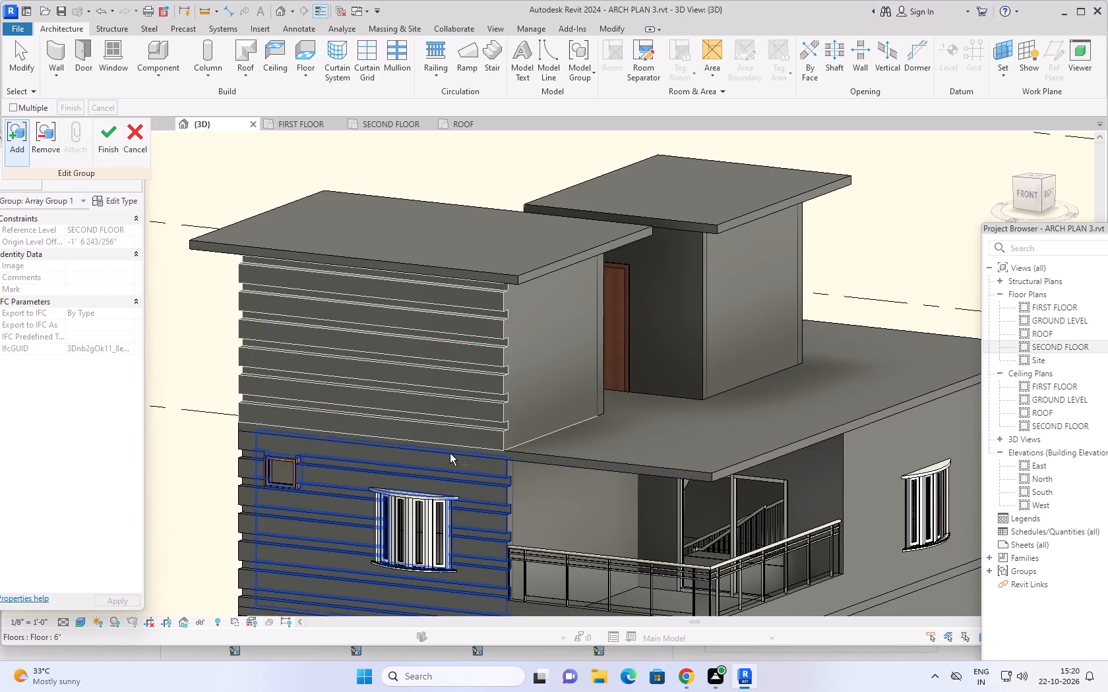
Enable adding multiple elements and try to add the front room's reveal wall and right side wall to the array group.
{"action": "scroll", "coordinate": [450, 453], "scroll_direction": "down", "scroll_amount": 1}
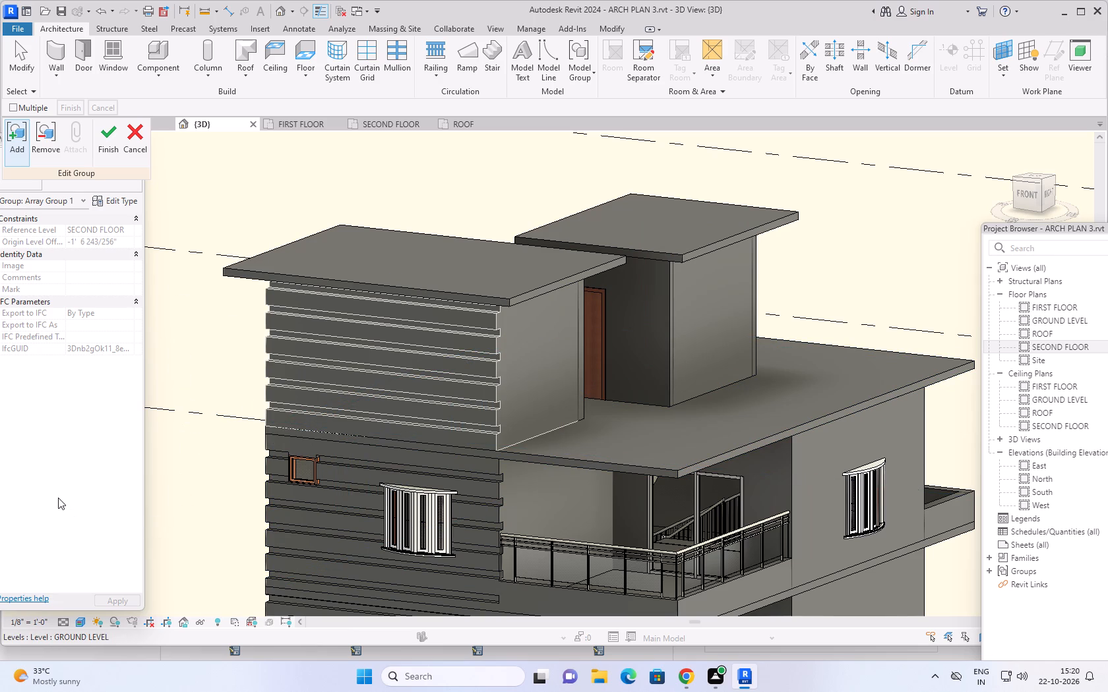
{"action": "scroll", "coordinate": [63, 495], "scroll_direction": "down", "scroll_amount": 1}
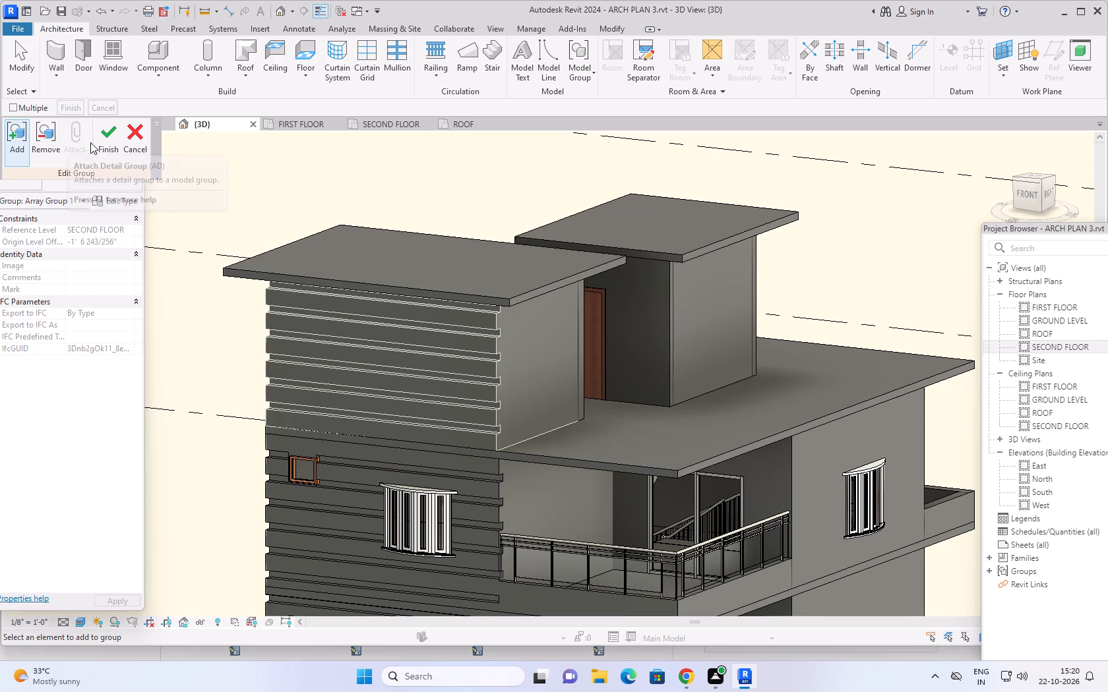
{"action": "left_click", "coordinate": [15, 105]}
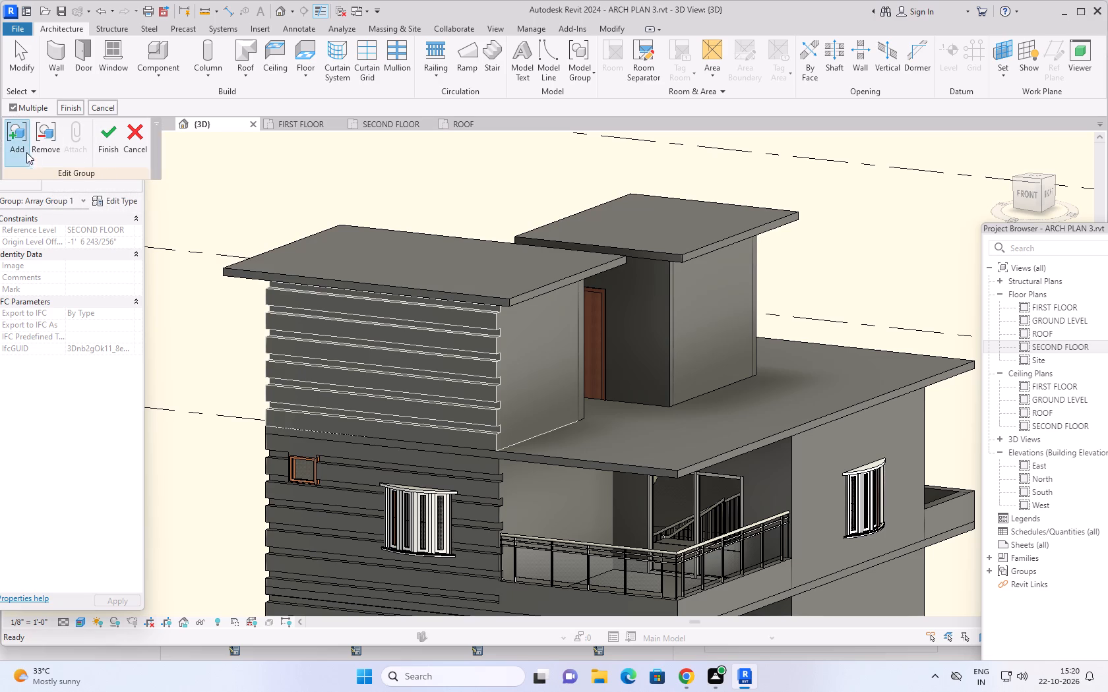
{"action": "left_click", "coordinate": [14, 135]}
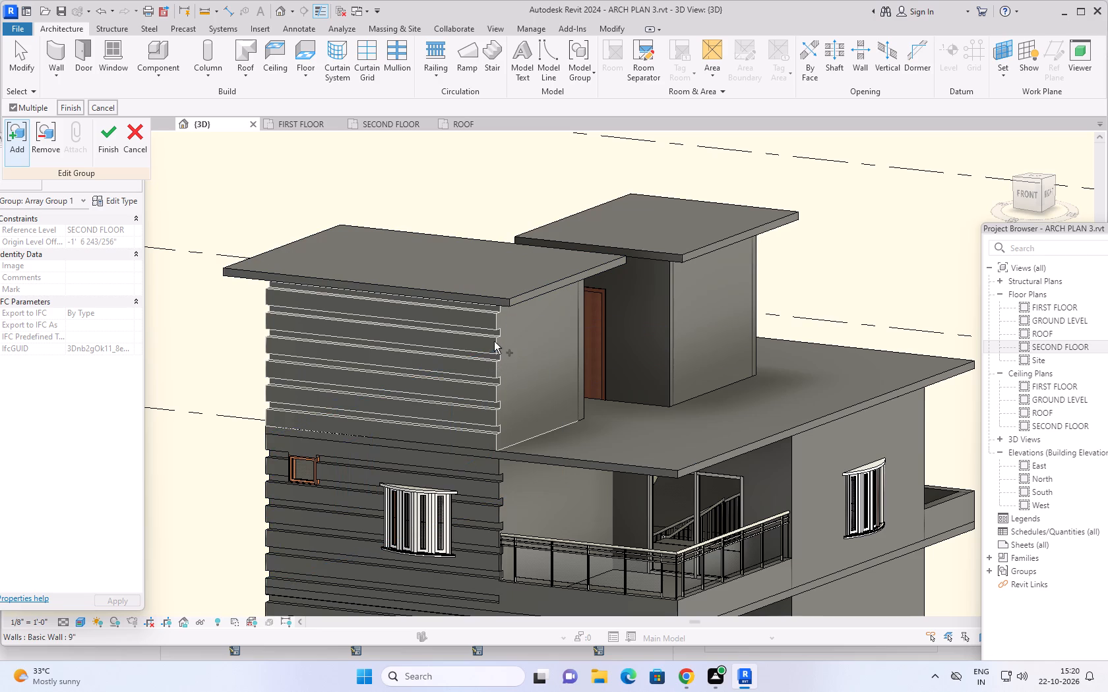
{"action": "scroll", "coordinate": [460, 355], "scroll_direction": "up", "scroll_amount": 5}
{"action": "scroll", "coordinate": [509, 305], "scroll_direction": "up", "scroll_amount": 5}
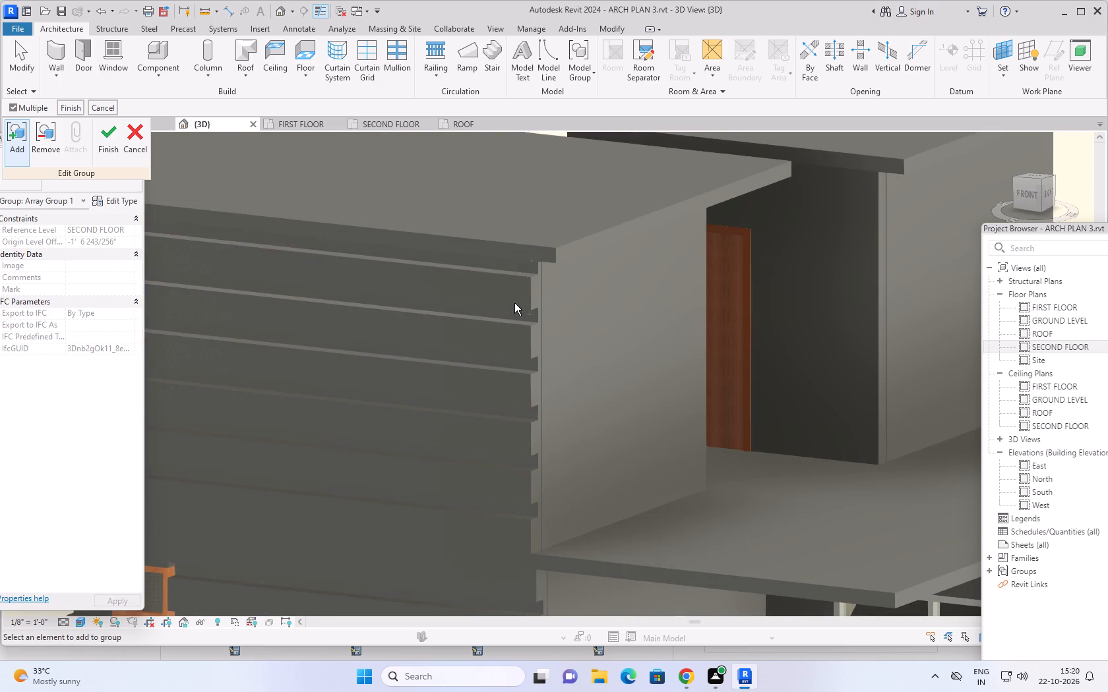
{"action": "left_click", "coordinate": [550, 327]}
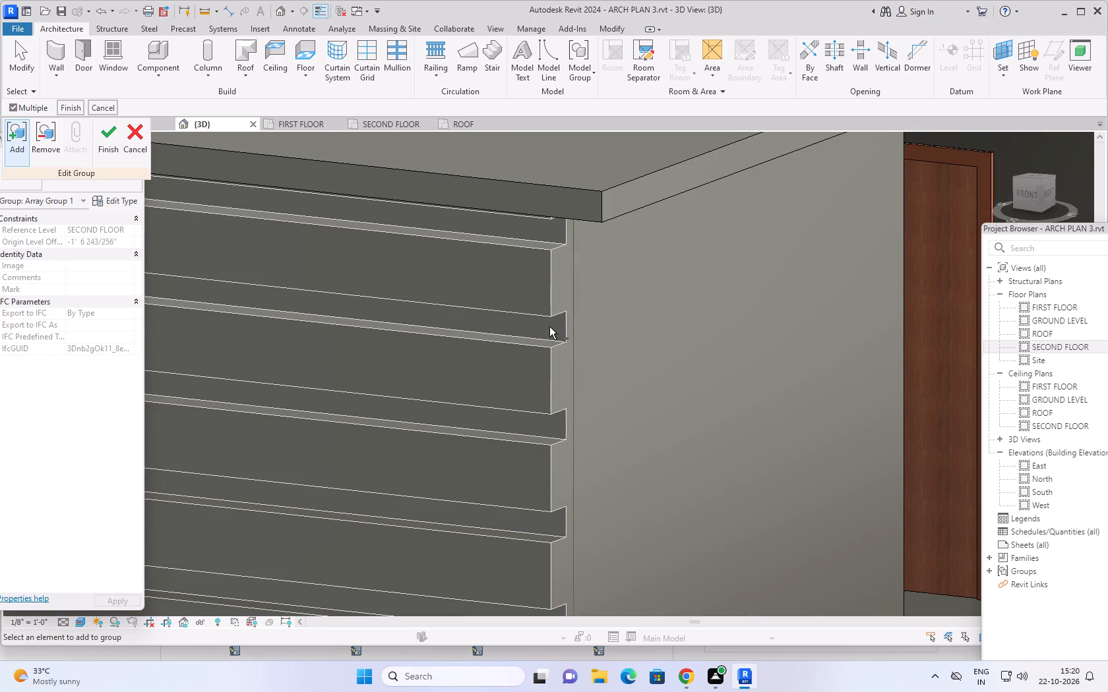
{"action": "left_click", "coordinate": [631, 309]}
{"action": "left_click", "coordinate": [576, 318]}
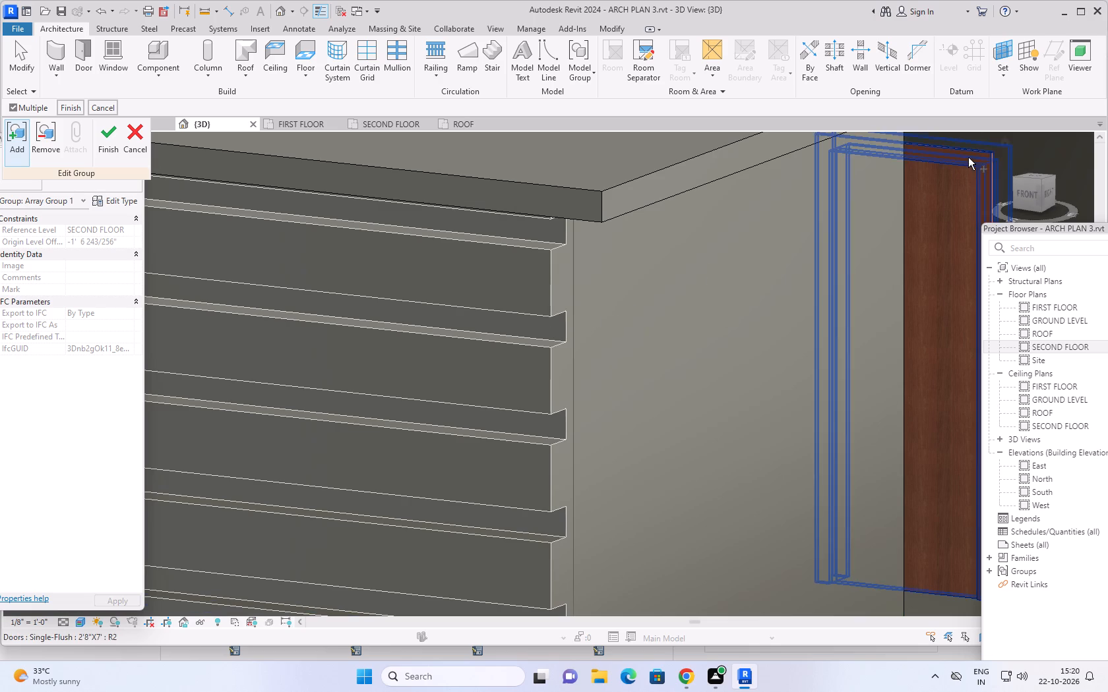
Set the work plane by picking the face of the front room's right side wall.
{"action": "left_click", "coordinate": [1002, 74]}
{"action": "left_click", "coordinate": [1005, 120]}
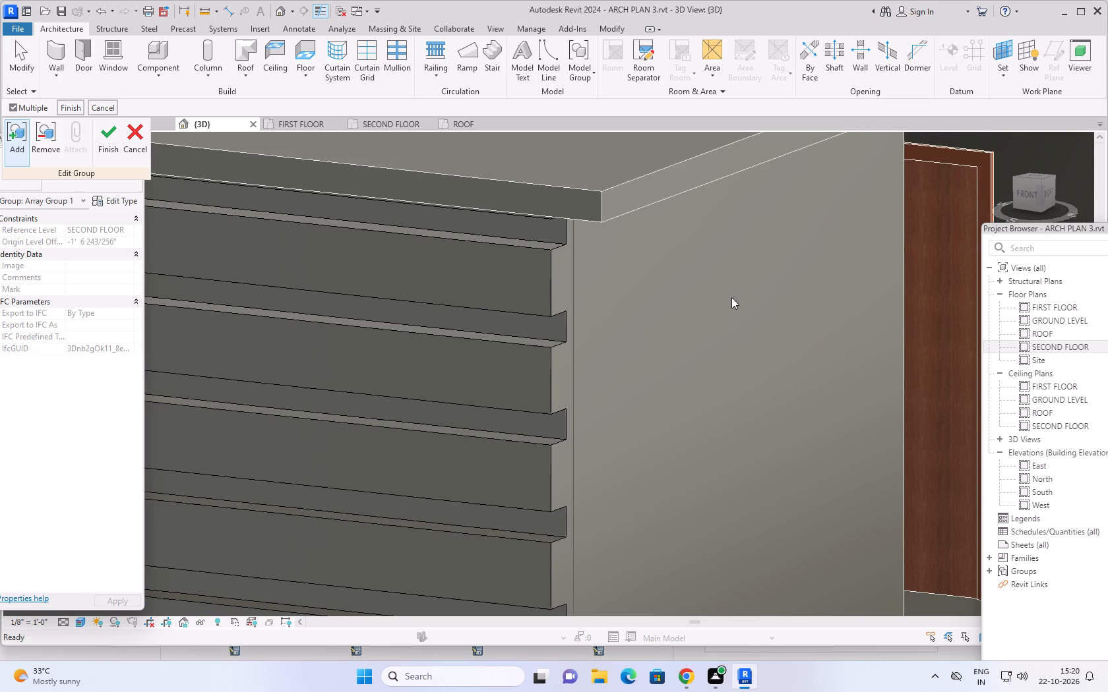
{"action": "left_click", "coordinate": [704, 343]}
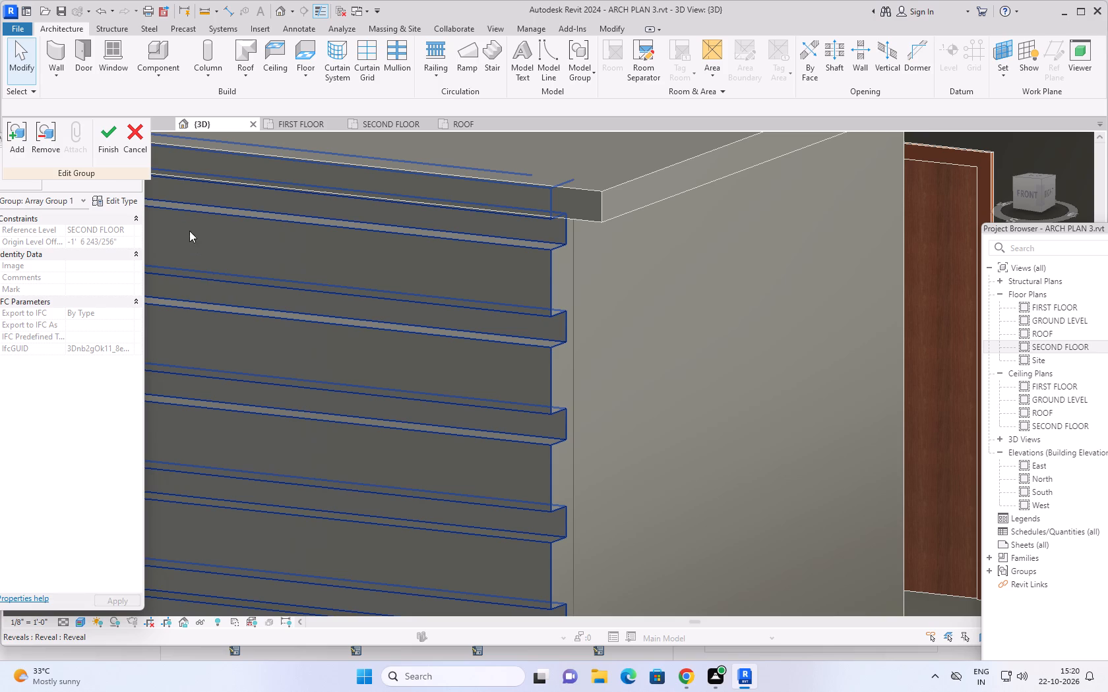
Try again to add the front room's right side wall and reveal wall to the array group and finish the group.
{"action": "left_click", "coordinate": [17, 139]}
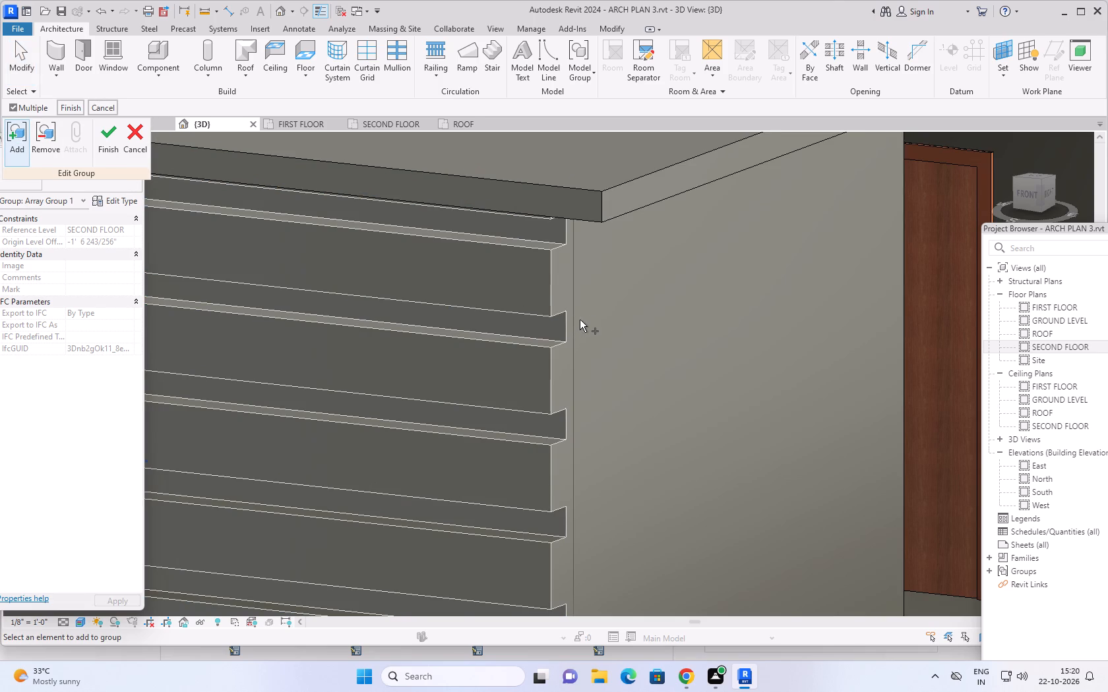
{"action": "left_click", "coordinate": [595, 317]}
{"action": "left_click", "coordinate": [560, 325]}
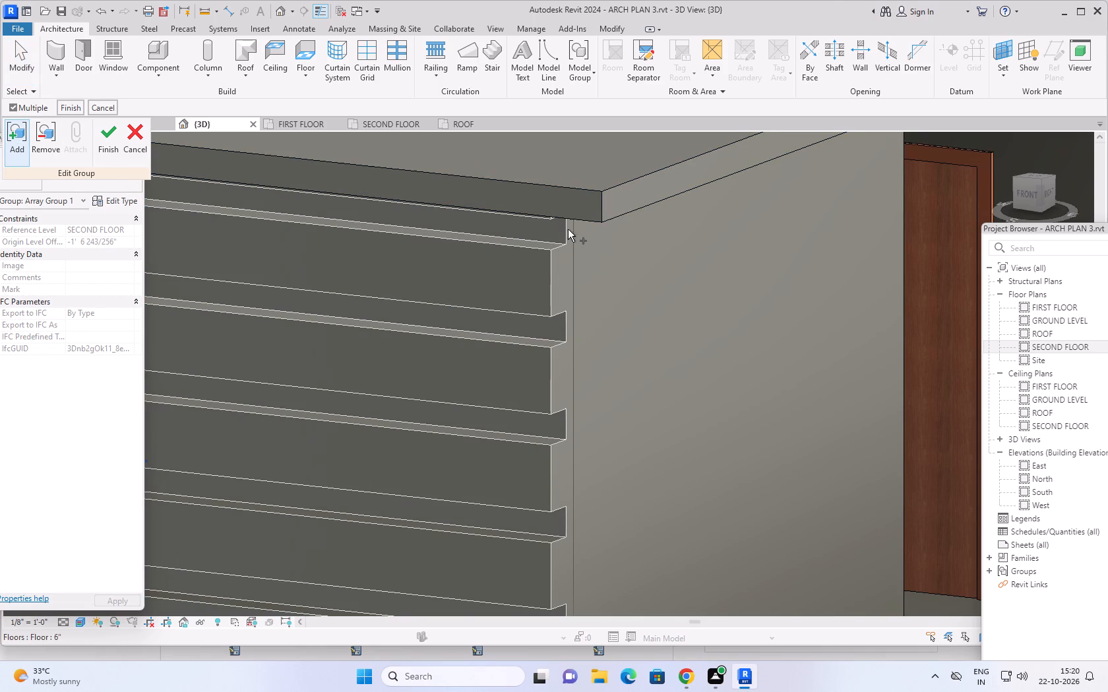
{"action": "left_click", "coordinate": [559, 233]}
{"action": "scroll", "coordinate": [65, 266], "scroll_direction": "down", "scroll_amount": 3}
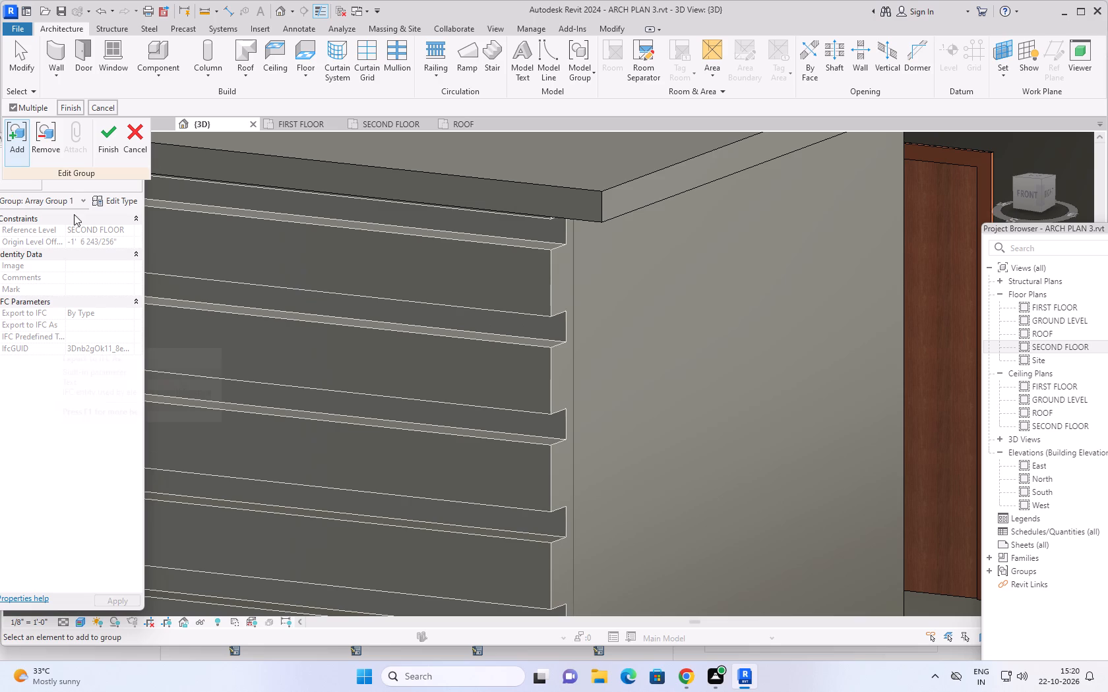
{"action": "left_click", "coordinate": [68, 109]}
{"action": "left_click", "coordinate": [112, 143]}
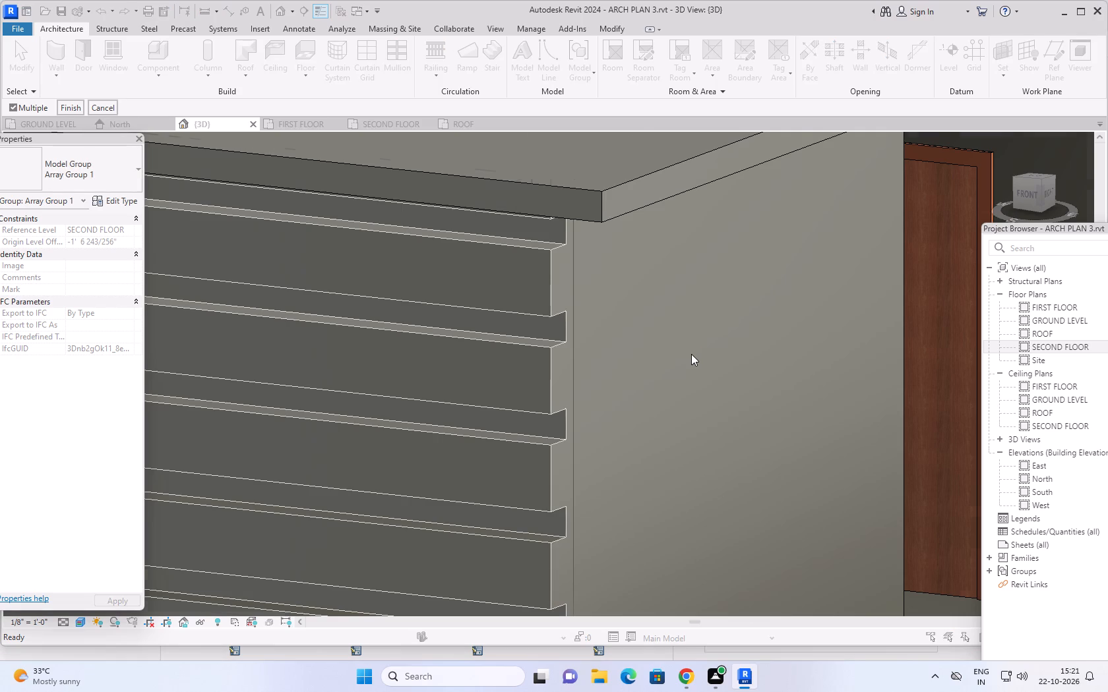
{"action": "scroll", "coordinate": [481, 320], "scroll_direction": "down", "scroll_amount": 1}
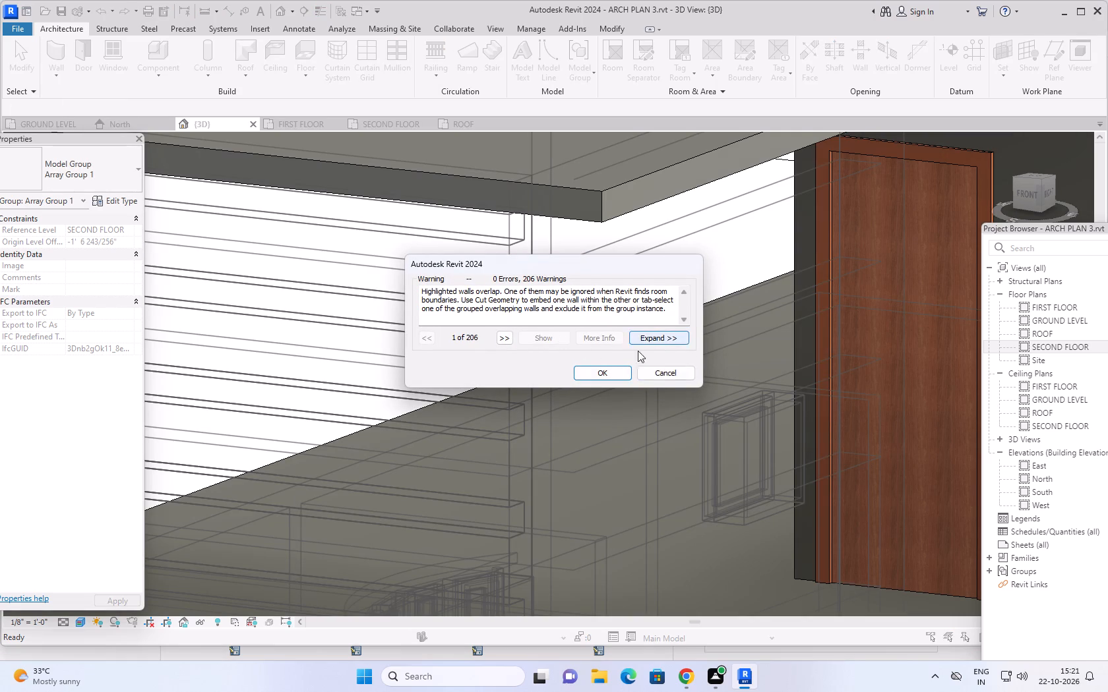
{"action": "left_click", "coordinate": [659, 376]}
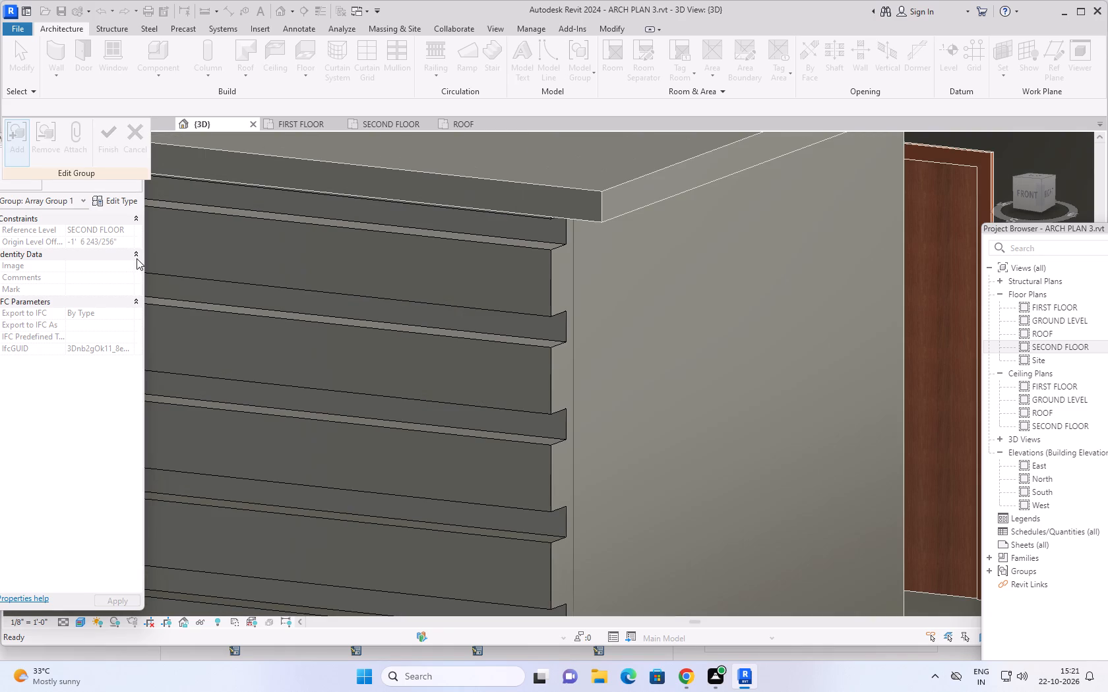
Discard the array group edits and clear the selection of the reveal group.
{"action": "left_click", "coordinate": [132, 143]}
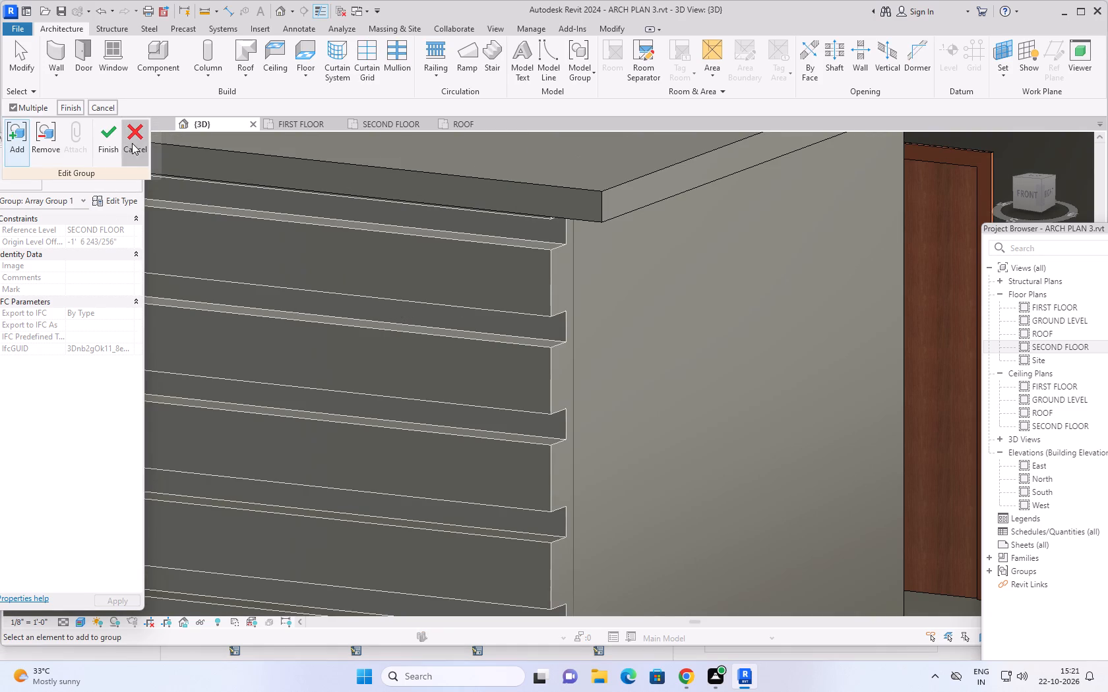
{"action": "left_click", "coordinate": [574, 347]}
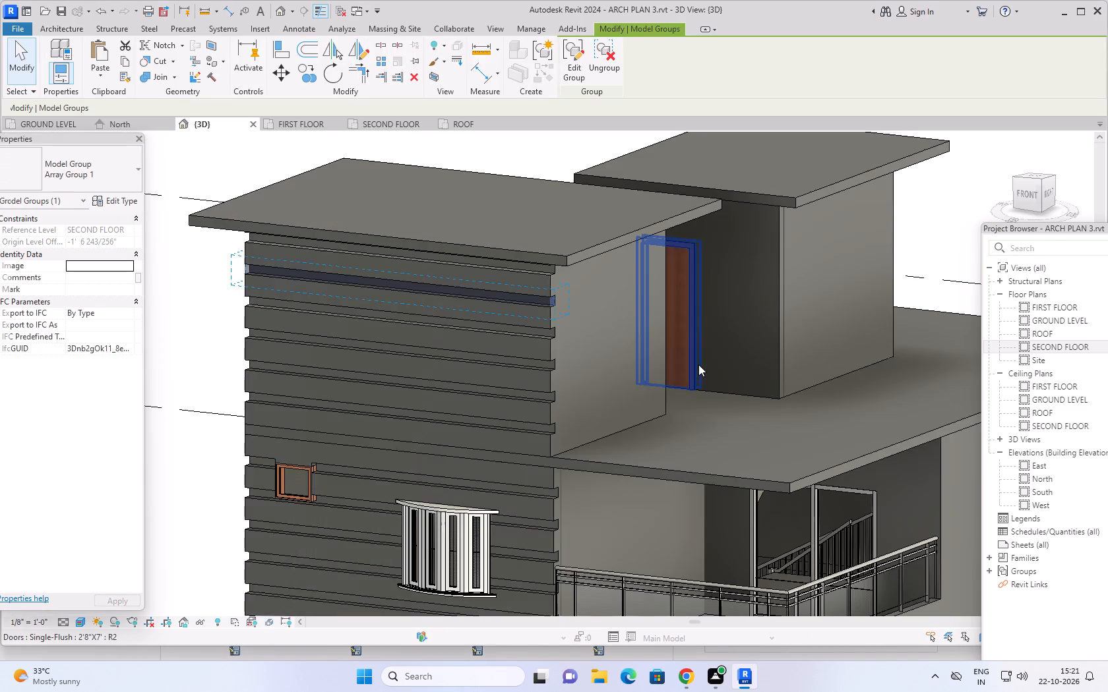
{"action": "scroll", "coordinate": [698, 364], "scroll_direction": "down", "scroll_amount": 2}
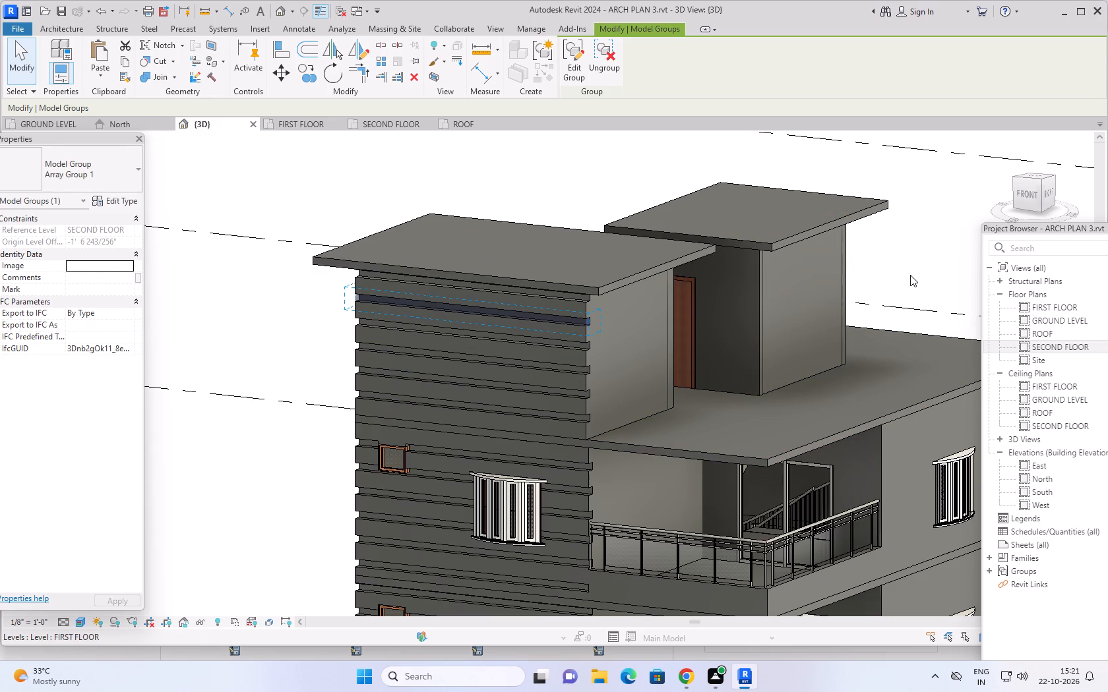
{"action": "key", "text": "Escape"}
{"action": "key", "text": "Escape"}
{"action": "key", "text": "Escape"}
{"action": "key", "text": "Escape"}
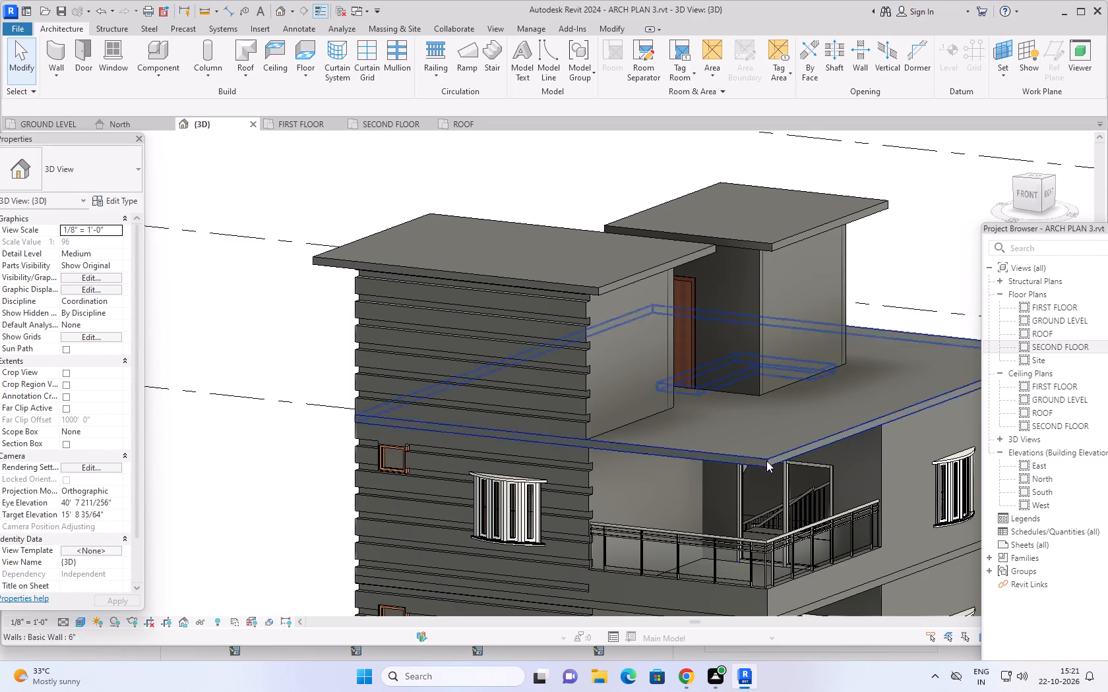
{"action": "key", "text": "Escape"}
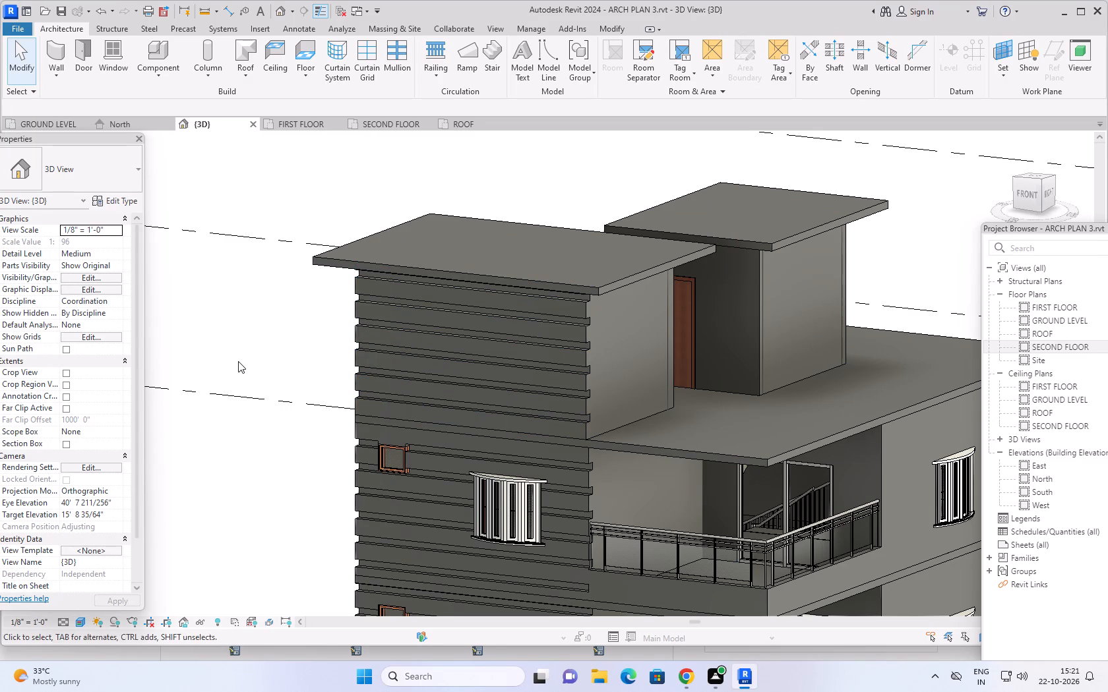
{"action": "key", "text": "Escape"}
Inspect the front room's reveals from the left, front and right sides in 3D, including the whole house.
{"action": "middle_click_drag", "start_coordinate": [251, 373], "coordinate": [224, 350]}
{"action": "middle_click_drag", "start_coordinate": [249, 371], "coordinate": [466, 423], "text": "shift"}
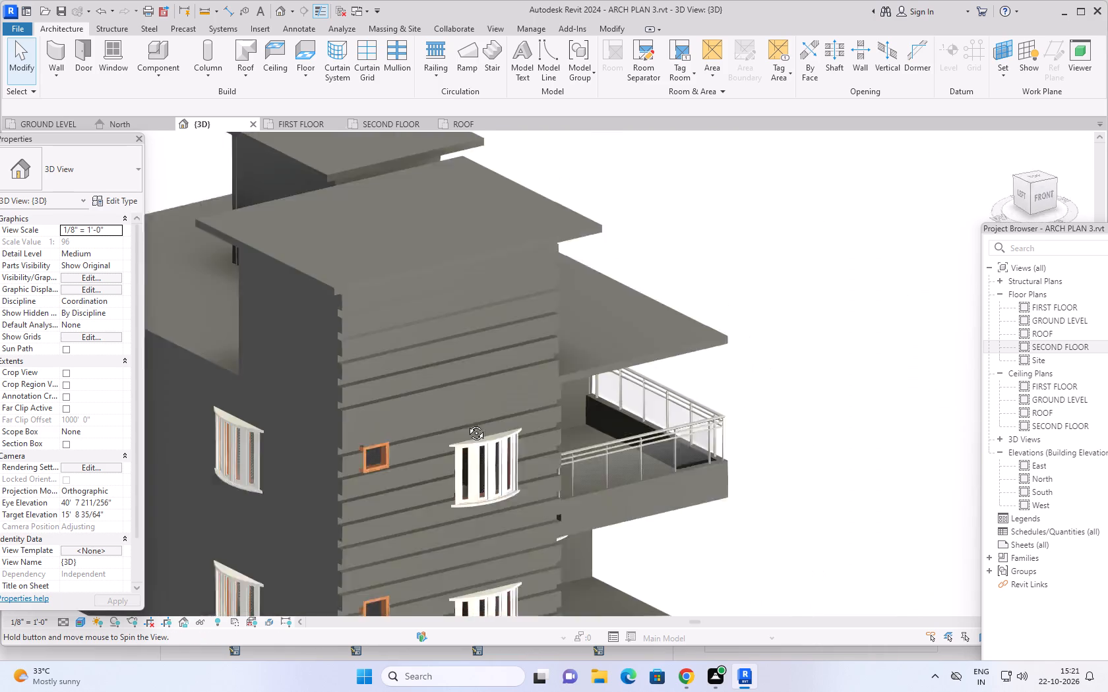
{"action": "middle_click_drag", "start_coordinate": [466, 423], "coordinate": [524, 396], "text": "shift"}
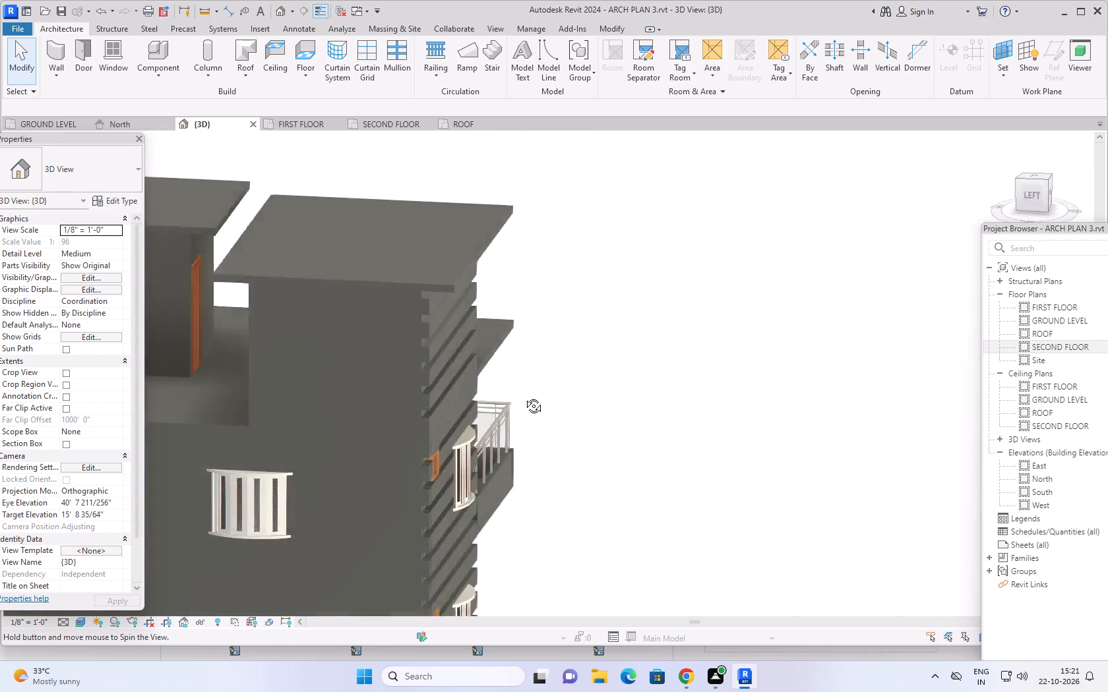
{"action": "middle_click_drag", "start_coordinate": [524, 396], "coordinate": [268, 374], "text": "shift"}
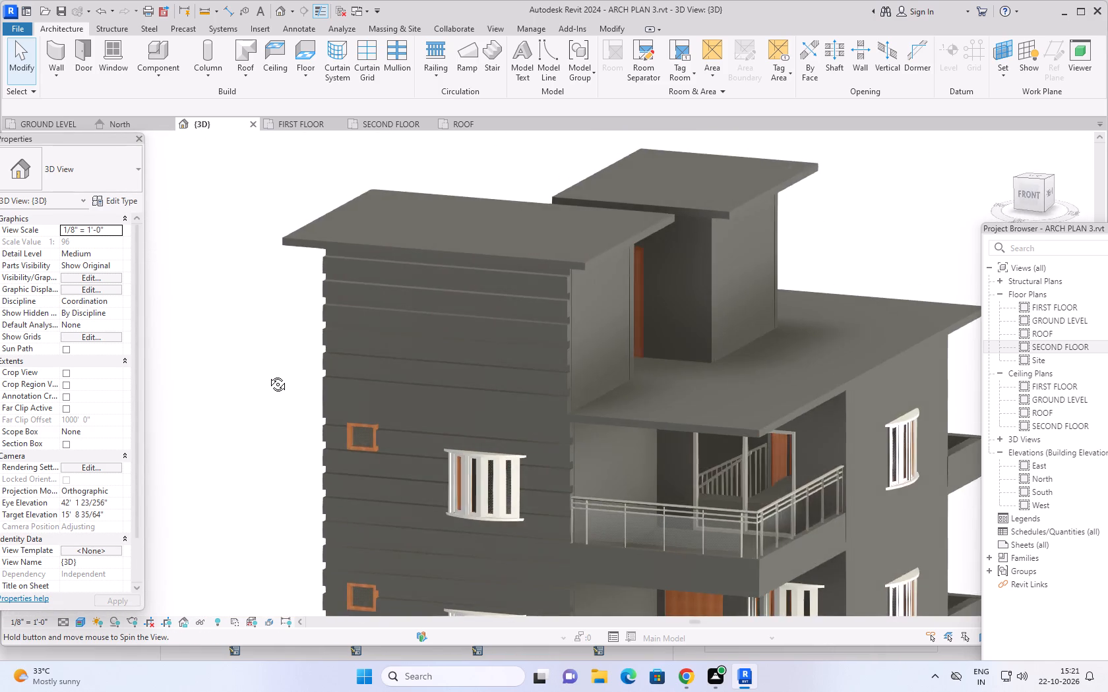
{"action": "middle_click_drag", "start_coordinate": [268, 374], "coordinate": [346, 336], "text": "shift"}
{"action": "scroll", "coordinate": [404, 432], "scroll_direction": "up", "scroll_amount": 1}
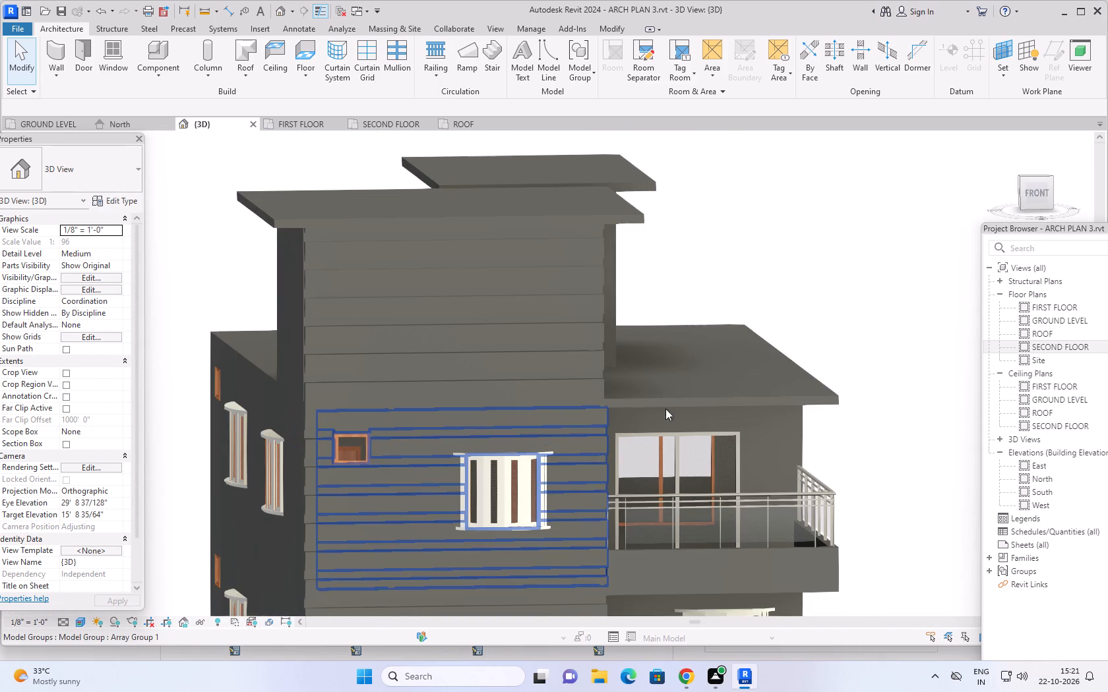
{"action": "middle_click_drag", "start_coordinate": [853, 354], "coordinate": [780, 328]}
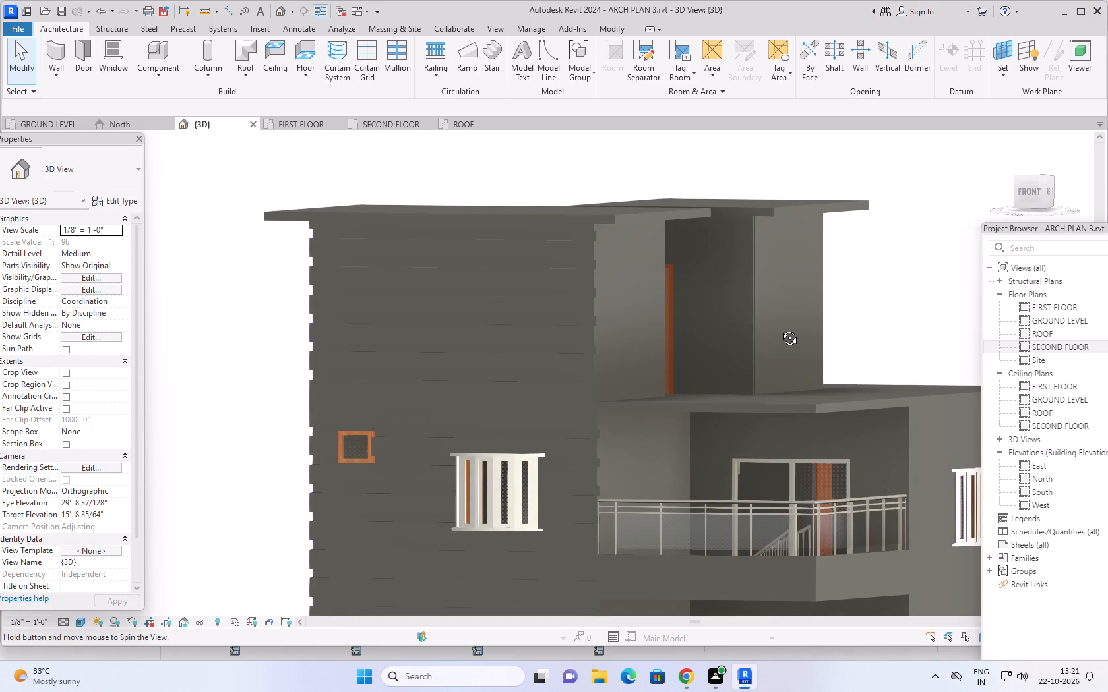
{"action": "middle_click_drag", "start_coordinate": [780, 328], "coordinate": [795, 378]}
{"action": "scroll", "coordinate": [796, 378], "scroll_direction": "up", "scroll_amount": 1}
{"action": "scroll", "coordinate": [811, 391], "scroll_direction": "down", "scroll_amount": 5}
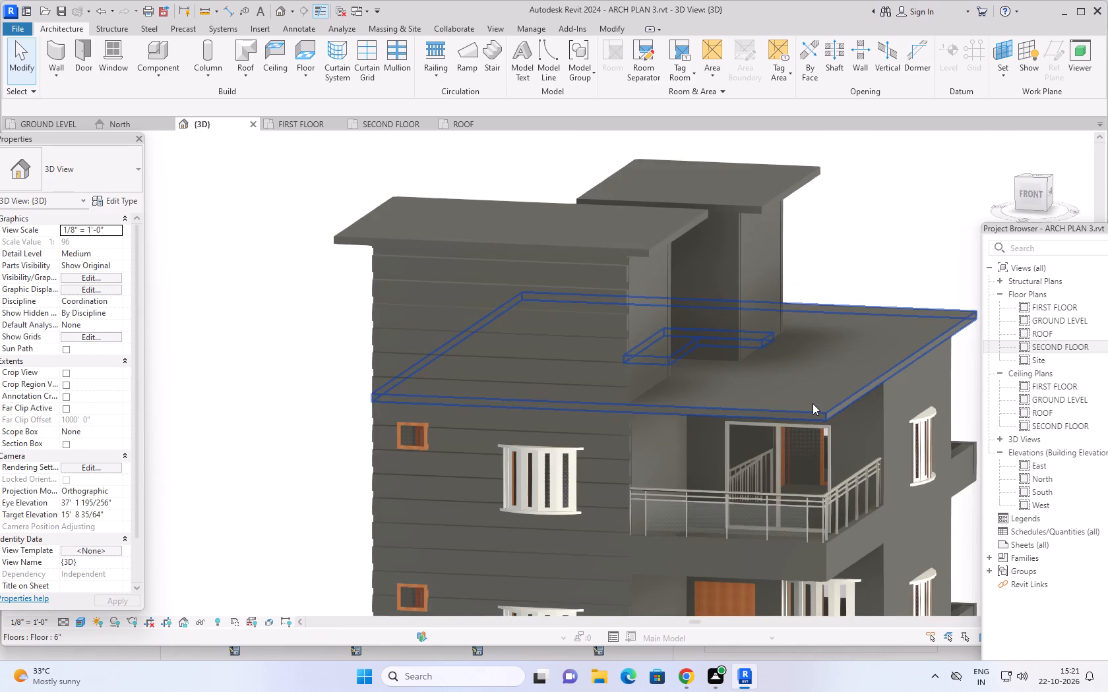
{"action": "scroll", "coordinate": [813, 404], "scroll_direction": "down", "scroll_amount": 2}
{"action": "middle_click_drag", "start_coordinate": [495, 493], "coordinate": [501, 507]}
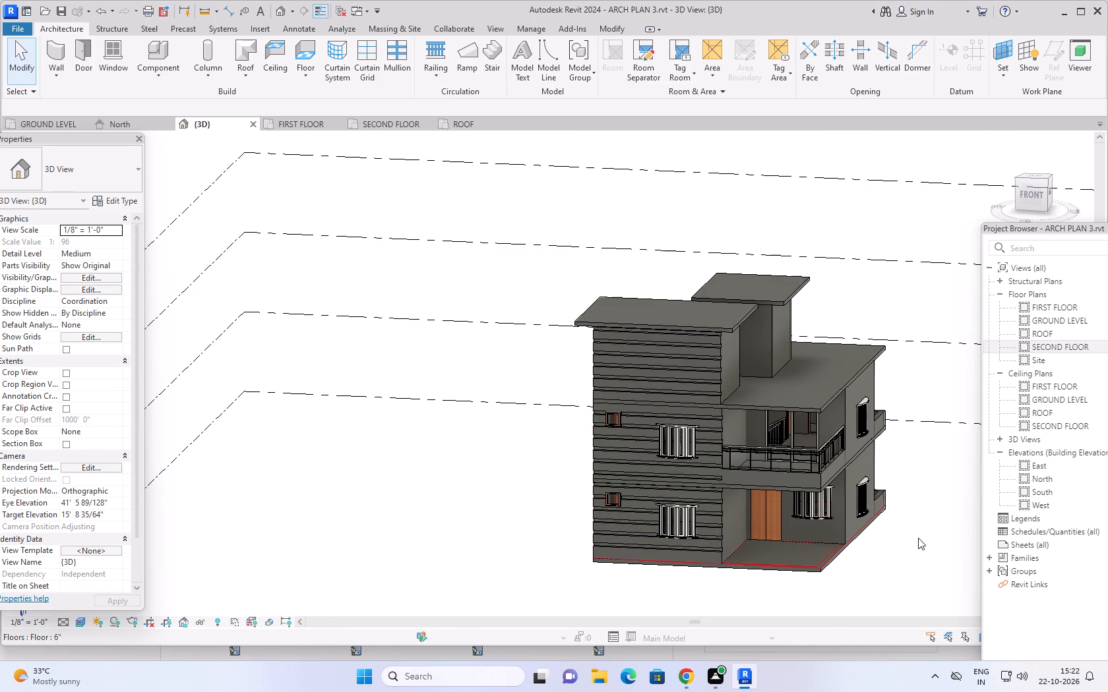
{"action": "middle_click_drag", "start_coordinate": [925, 517], "coordinate": [822, 546]}
{"action": "middle_click_drag", "start_coordinate": [860, 546], "coordinate": [885, 541], "text": "shift"}
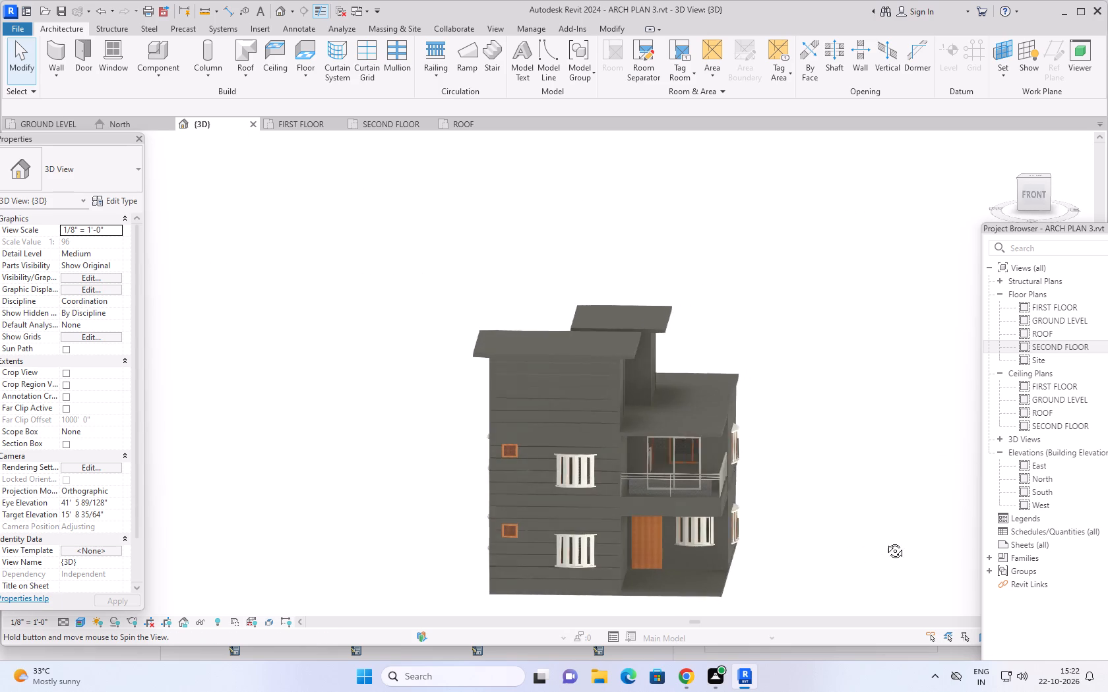
Review the whole house in 3D from angled views and straight on from the front.
{"action": "middle_click_drag", "start_coordinate": [885, 541], "coordinate": [916, 547], "text": "shift"}
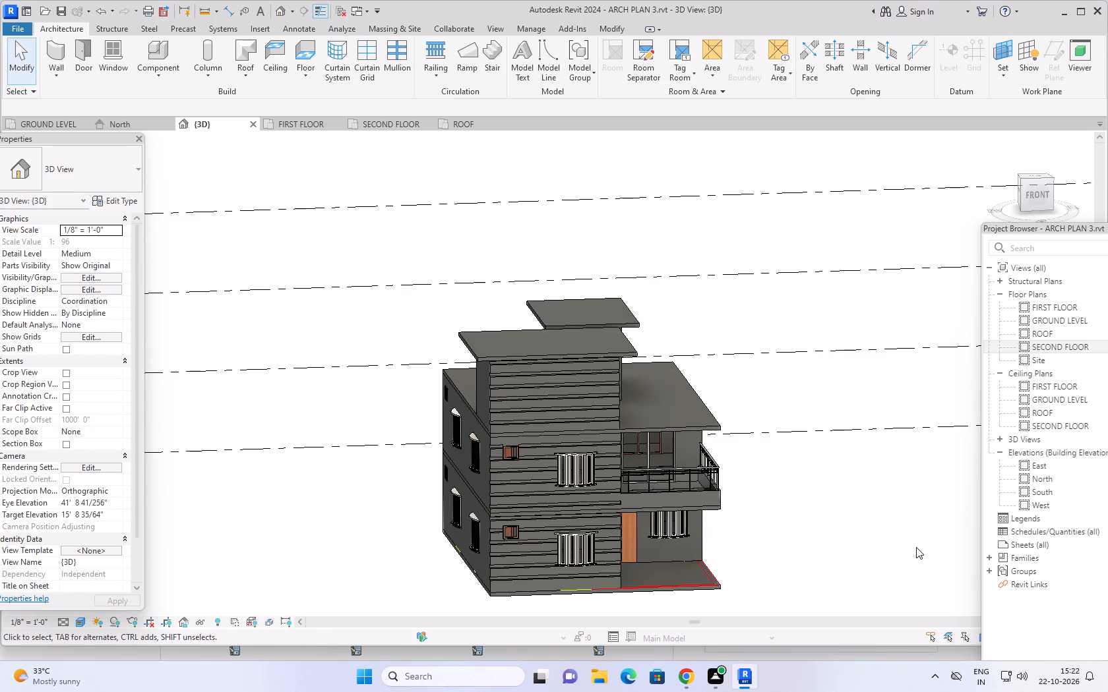
{"action": "middle_click_drag", "start_coordinate": [877, 521], "coordinate": [855, 480], "text": "shift"}
{"action": "middle_click_drag", "start_coordinate": [849, 482], "coordinate": [846, 479]}
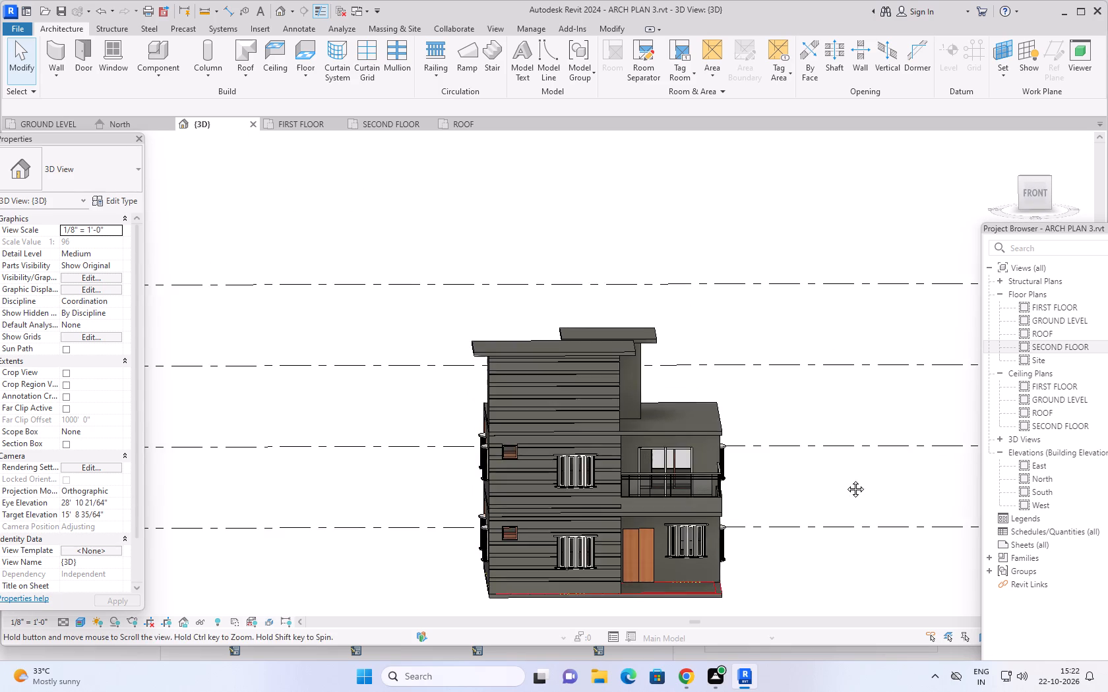
{"action": "middle_click_drag", "start_coordinate": [846, 479], "coordinate": [809, 420]}
{"action": "middle_click_drag", "start_coordinate": [810, 440], "coordinate": [803, 409], "text": "shift"}
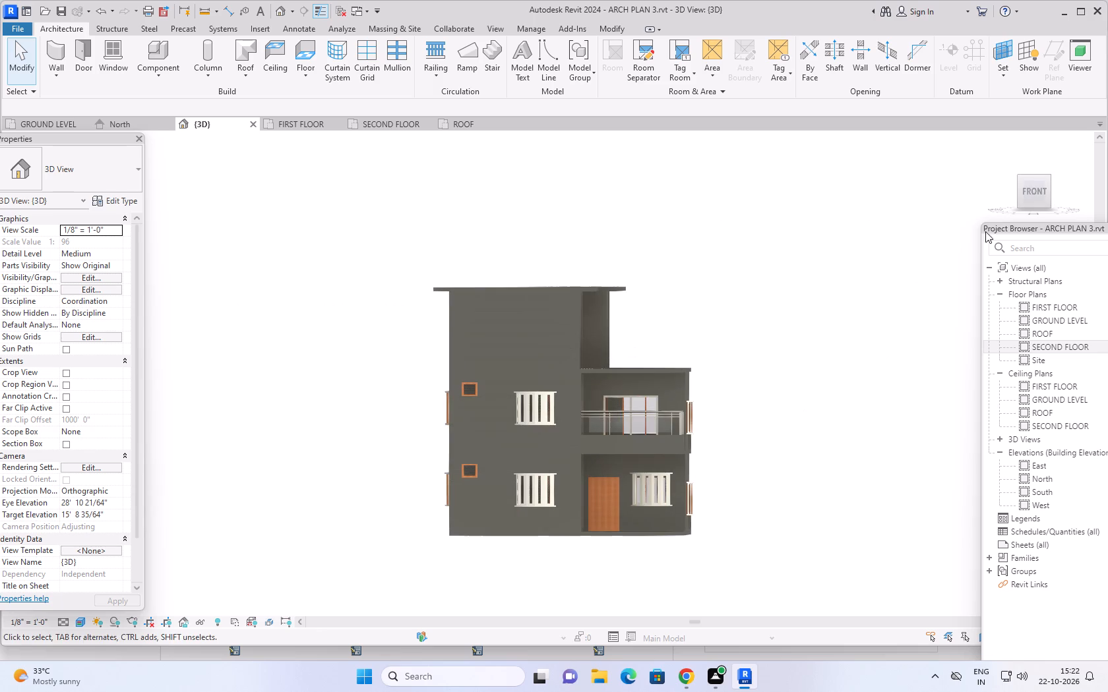
{"action": "left_click", "coordinate": [1034, 187]}
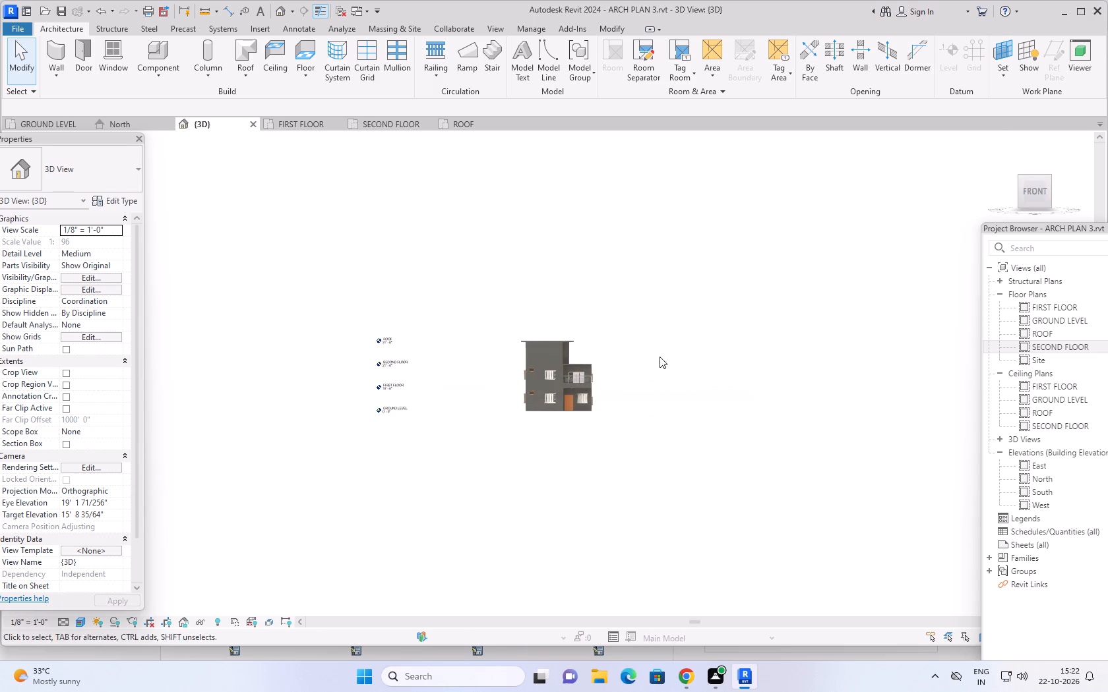
{"action": "scroll", "coordinate": [632, 335], "scroll_direction": "up", "scroll_amount": 6}
{"action": "scroll", "coordinate": [596, 377], "scroll_direction": "up", "scroll_amount": 3}
{"action": "middle_click_drag", "start_coordinate": [600, 377], "coordinate": [756, 353]}
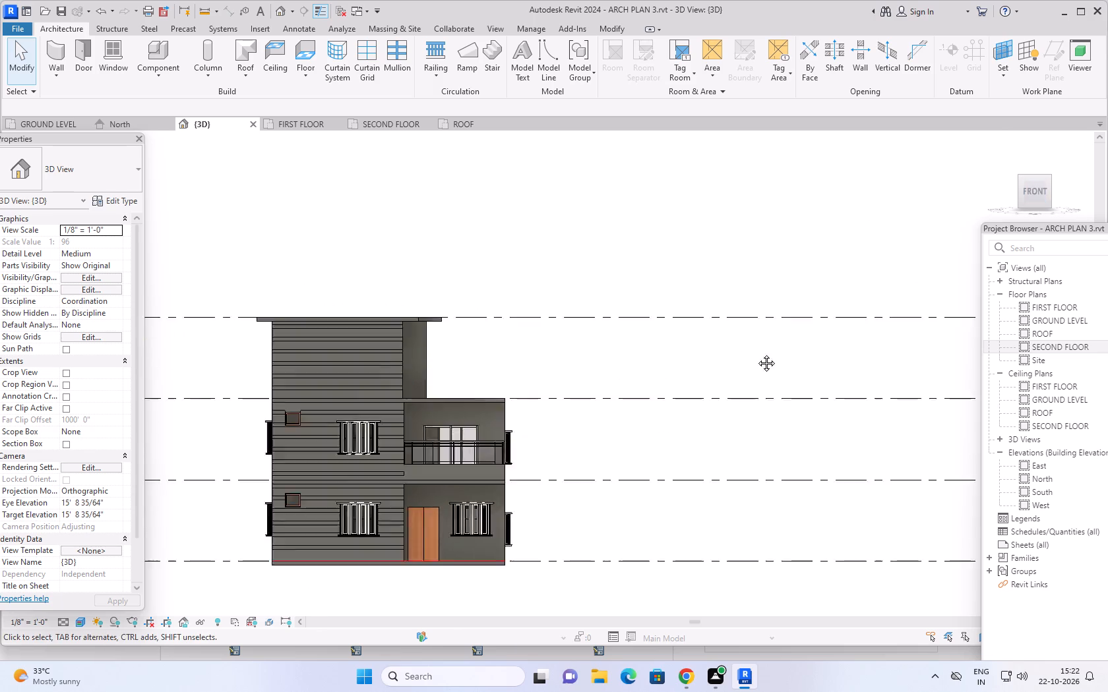
{"action": "middle_click_drag", "start_coordinate": [756, 353], "coordinate": [824, 344]}
{"action": "scroll", "coordinate": [762, 341], "scroll_direction": "up", "scroll_amount": 1}
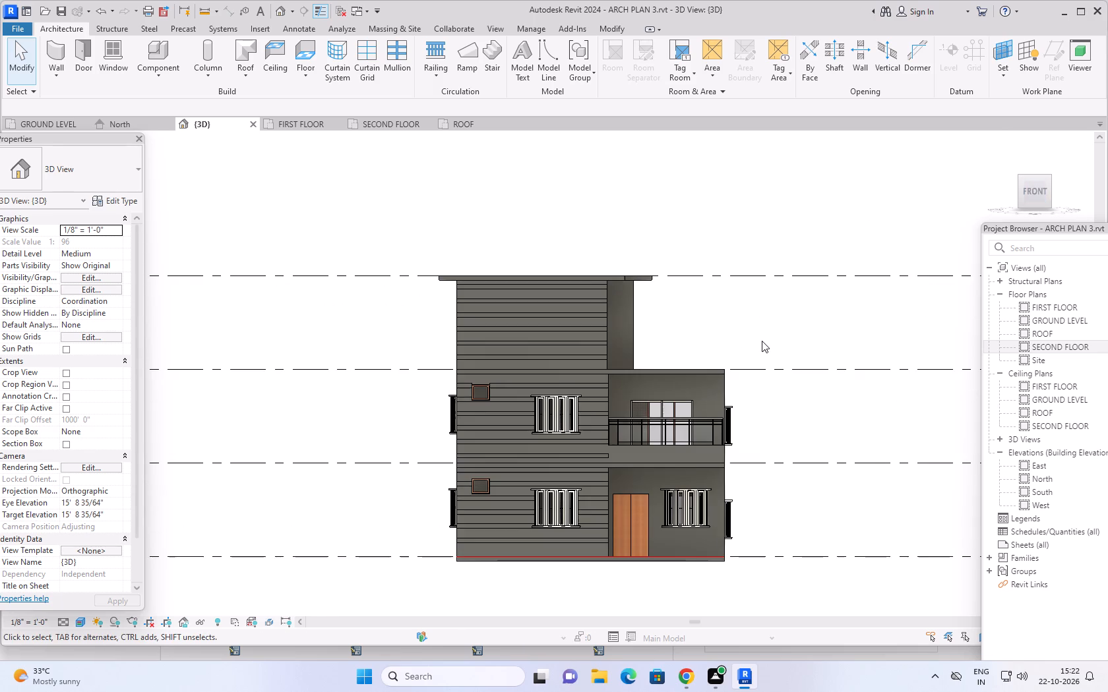
{"action": "scroll", "coordinate": [797, 339], "scroll_direction": "up", "scroll_amount": 1}
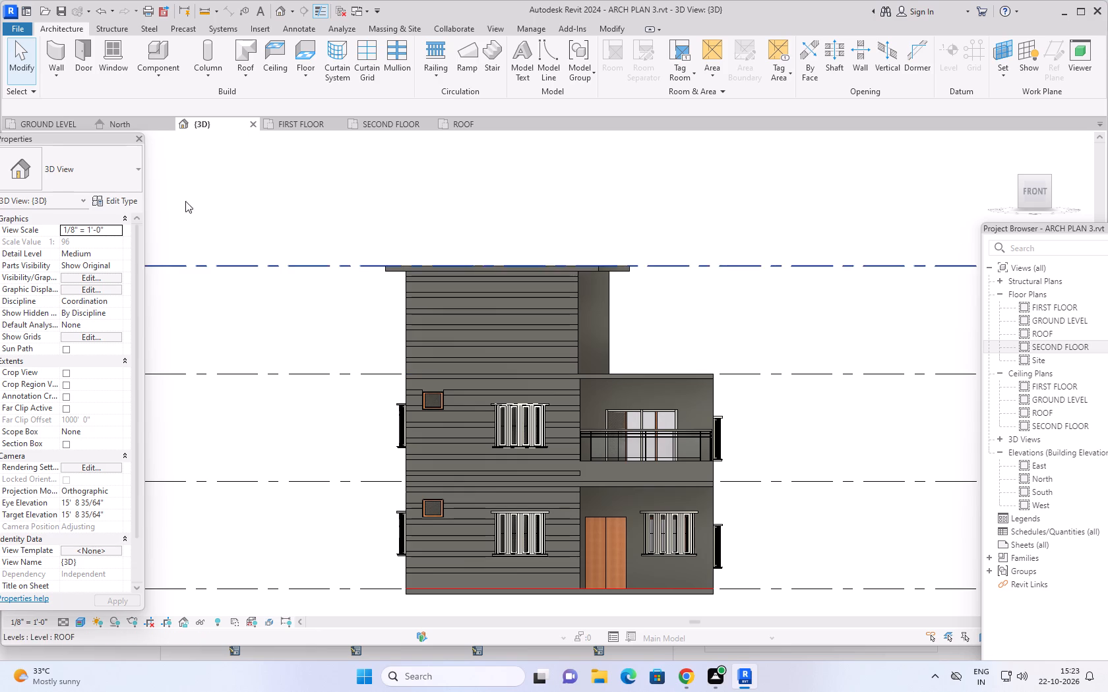
Review the GROUND LEVEL and FIRST FLOOR plans, looking over the full first-floor layout.
{"action": "left_click", "coordinate": [61, 123]}
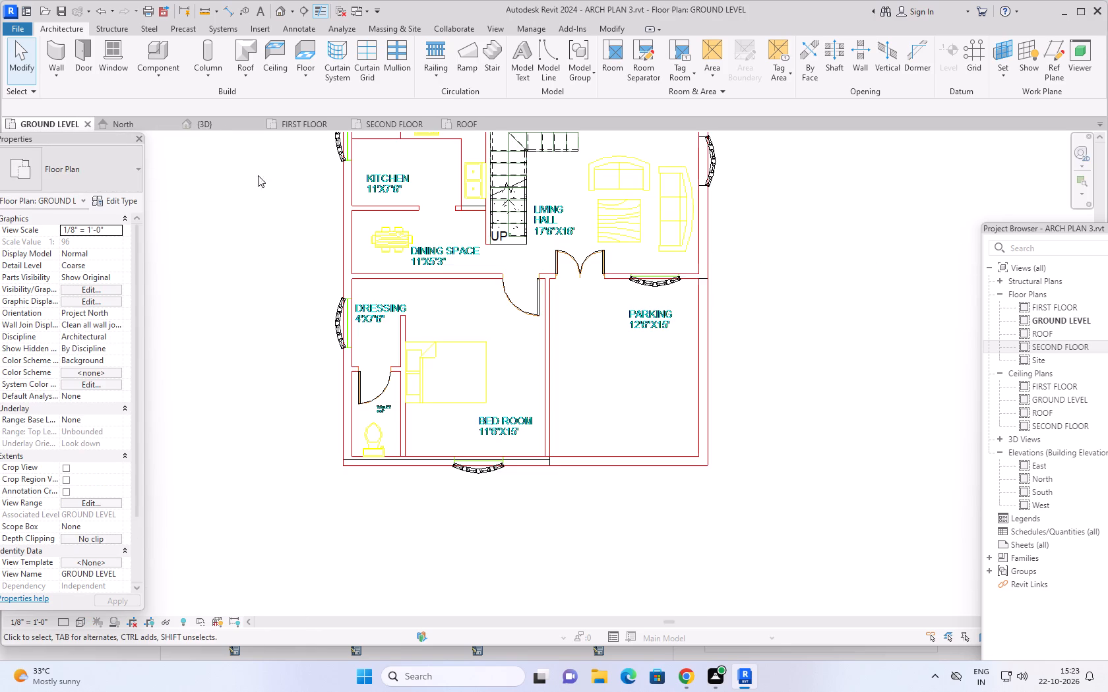
{"action": "left_click", "coordinate": [305, 123]}
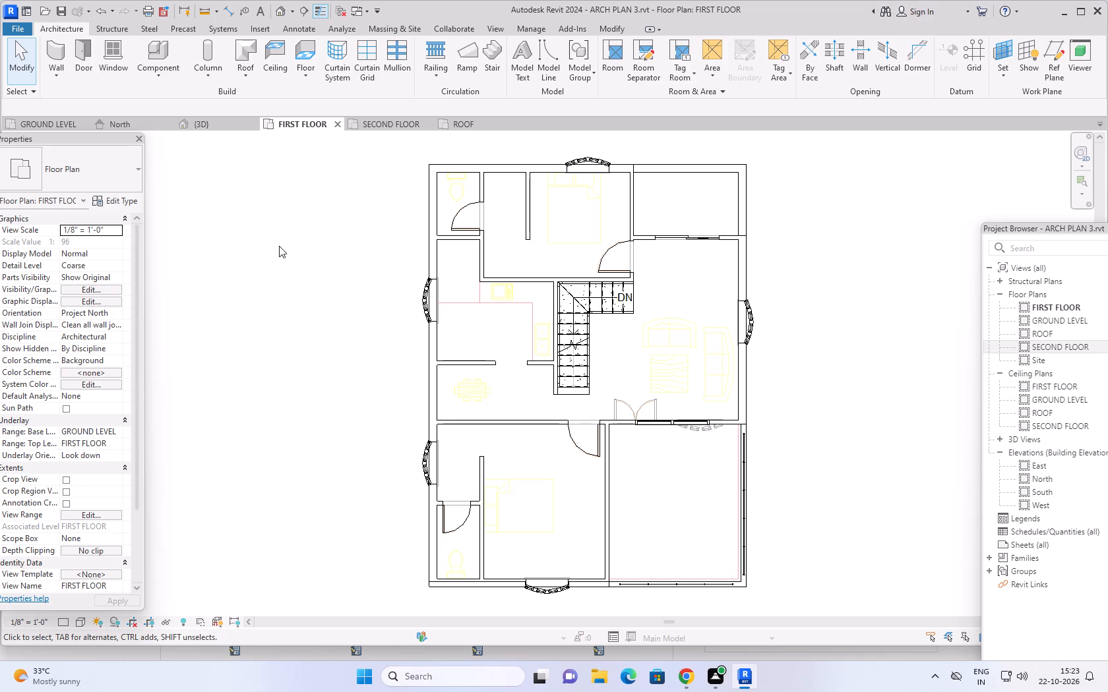
{"action": "scroll", "coordinate": [319, 328], "scroll_direction": "down", "scroll_amount": 2}
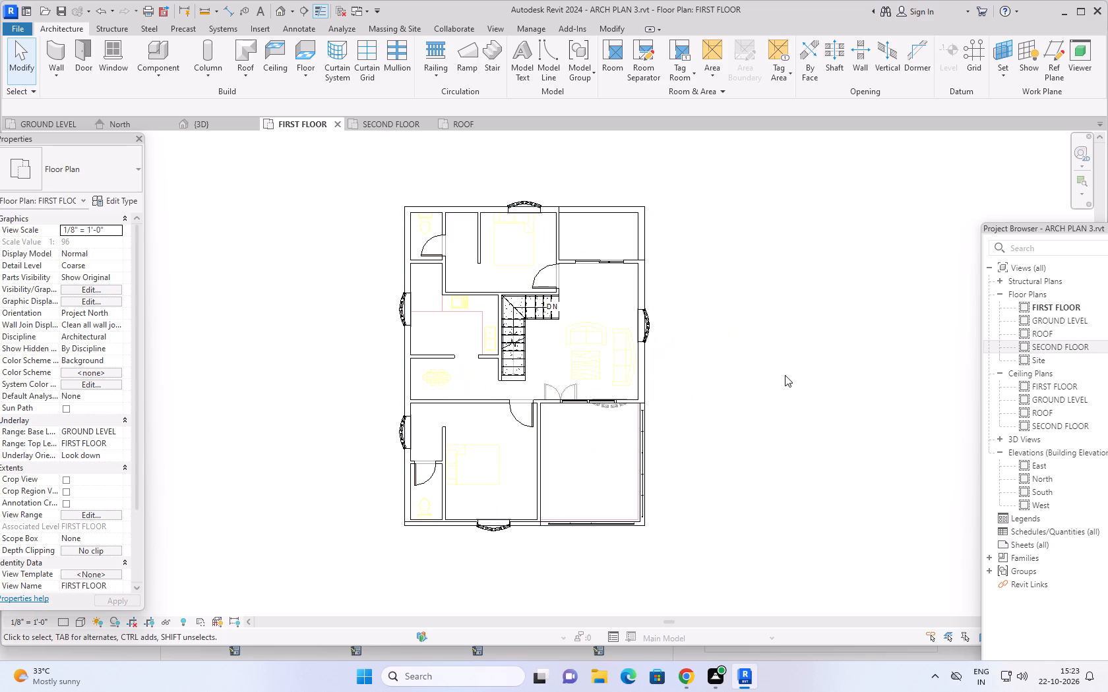
{"action": "middle_click_drag", "start_coordinate": [772, 374], "coordinate": [731, 364]}
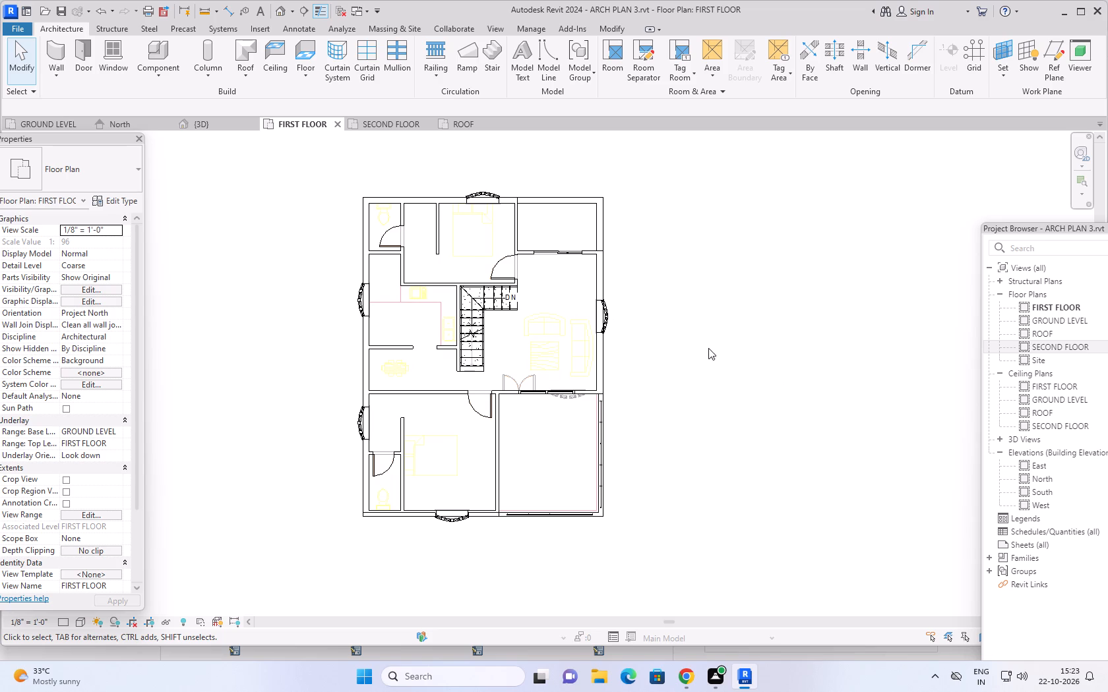
{"action": "scroll", "coordinate": [721, 349], "scroll_direction": "down", "scroll_amount": 1}
{"action": "middle_click_drag", "start_coordinate": [745, 372], "coordinate": [706, 367]}
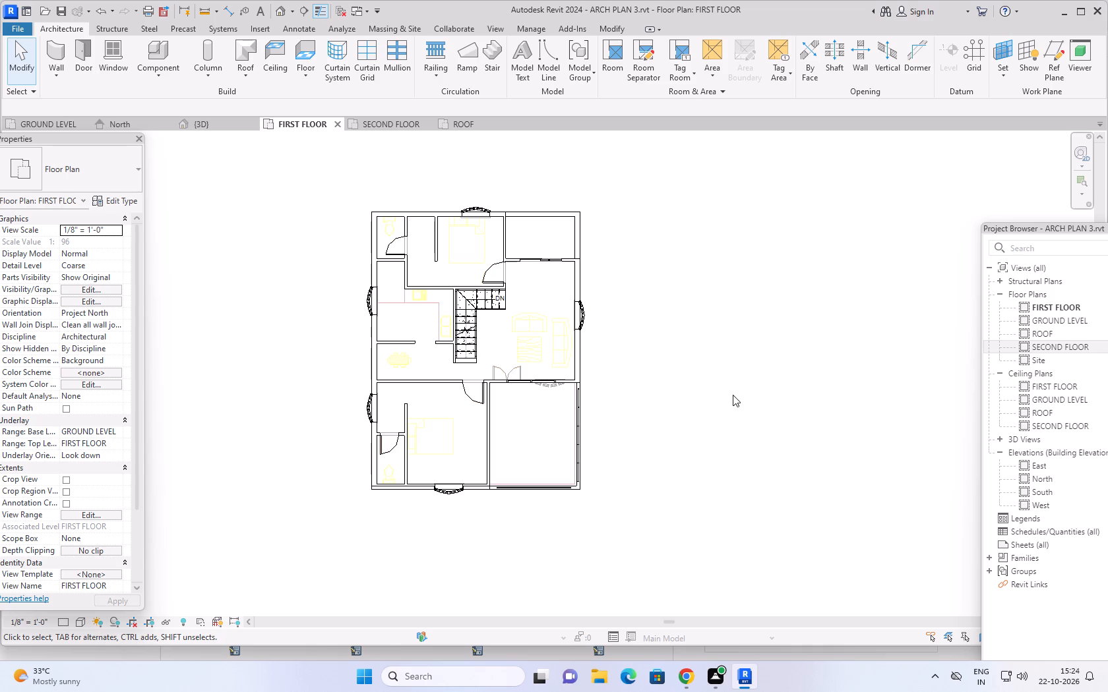
{"action": "scroll", "coordinate": [681, 413], "scroll_direction": "down", "scroll_amount": 1}
{"action": "middle_click_drag", "start_coordinate": [679, 421], "coordinate": [676, 399]}
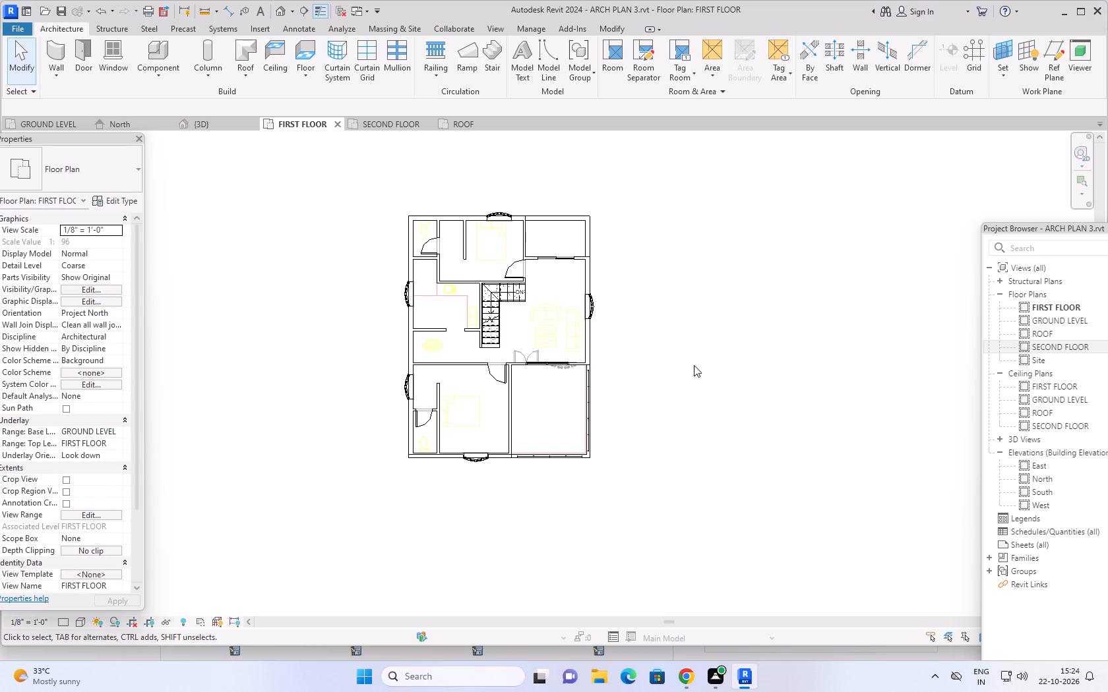
{"action": "scroll", "coordinate": [672, 351], "scroll_direction": "down", "scroll_amount": 1}
{"action": "middle_click_drag", "start_coordinate": [679, 366], "coordinate": [625, 360]}
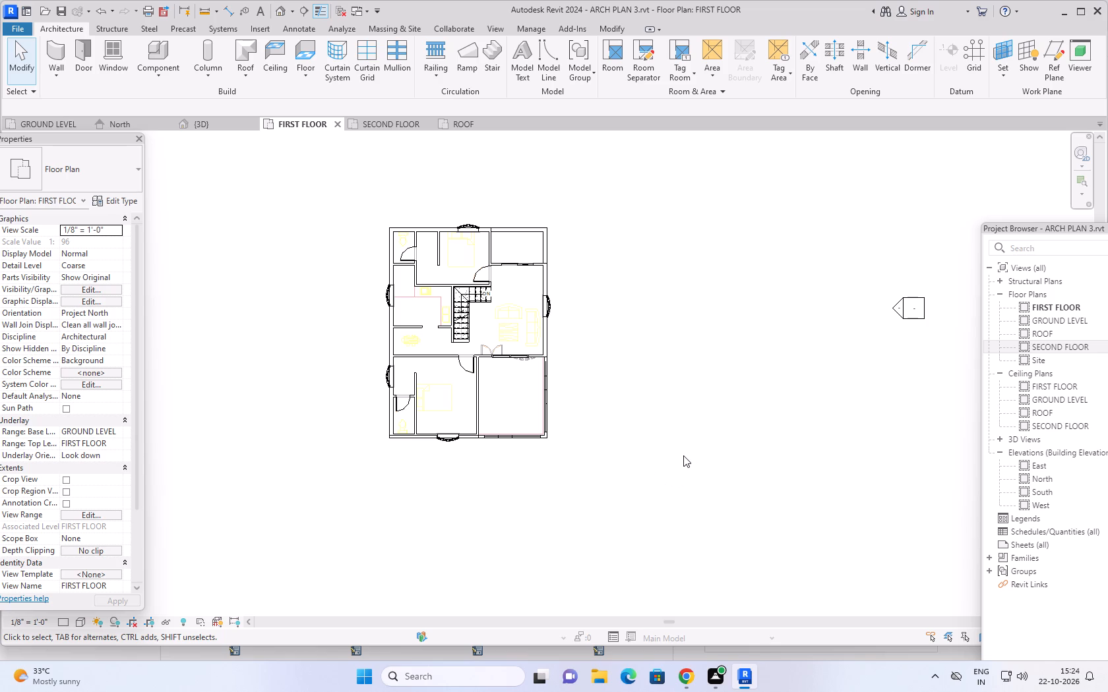
Examine the house's front facade in the 3D view, from the ground-floor entrance up to the roof slab.
{"action": "left_click", "coordinate": [214, 123]}
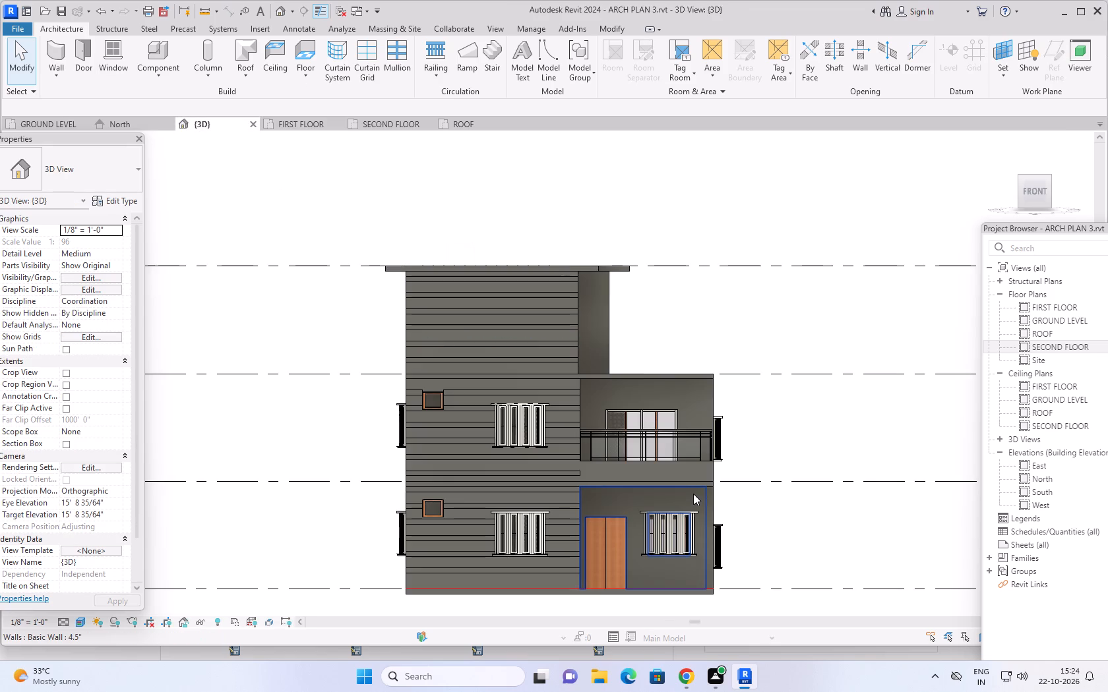
{"action": "middle_click_drag", "start_coordinate": [737, 332], "coordinate": [720, 355]}
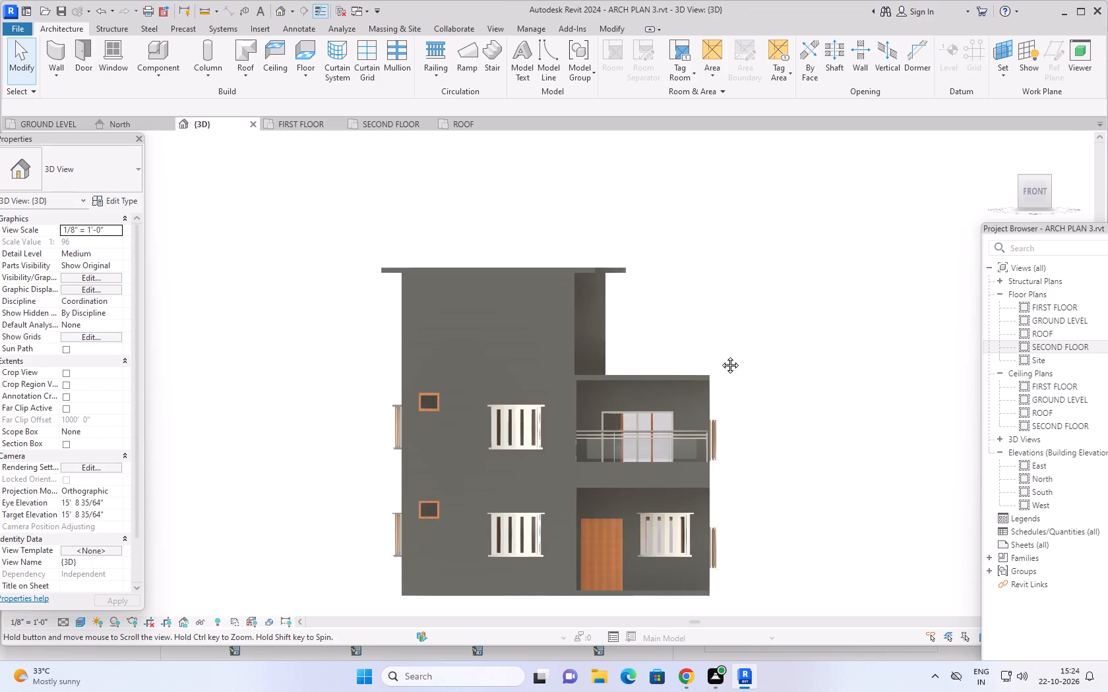
{"action": "middle_click_drag", "start_coordinate": [720, 355], "coordinate": [696, 425]}
{"action": "middle_click_drag", "start_coordinate": [649, 430], "coordinate": [671, 277]}
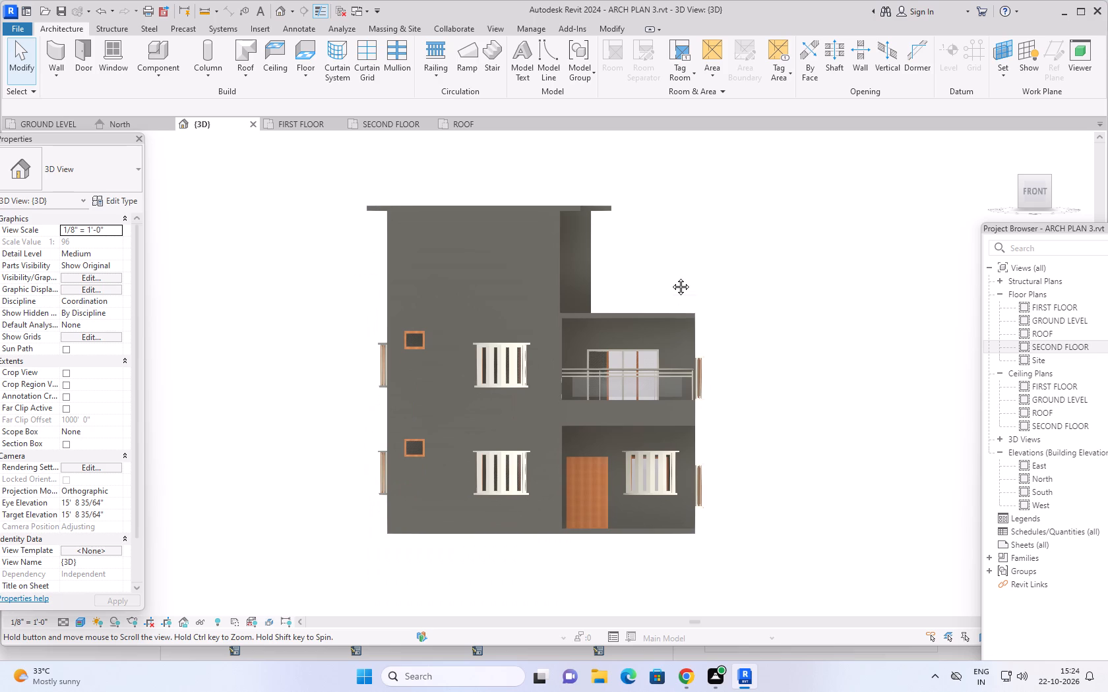
{"action": "middle_click_drag", "start_coordinate": [671, 277], "coordinate": [665, 293]}
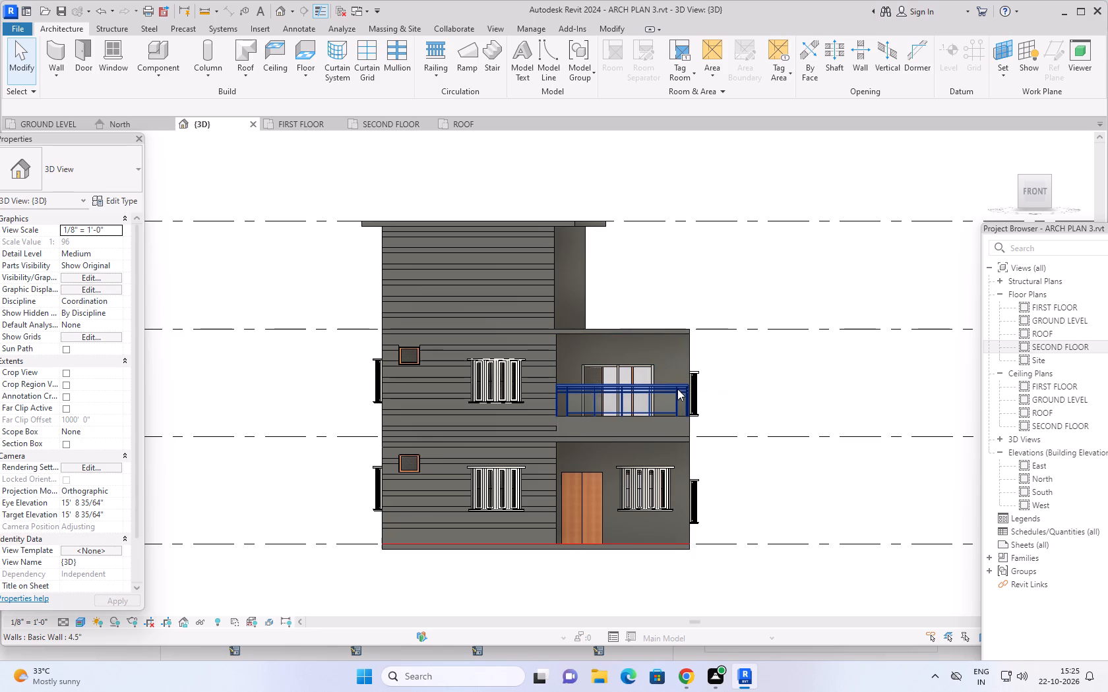
{"action": "scroll", "coordinate": [799, 511], "scroll_direction": "down", "scroll_amount": 1}
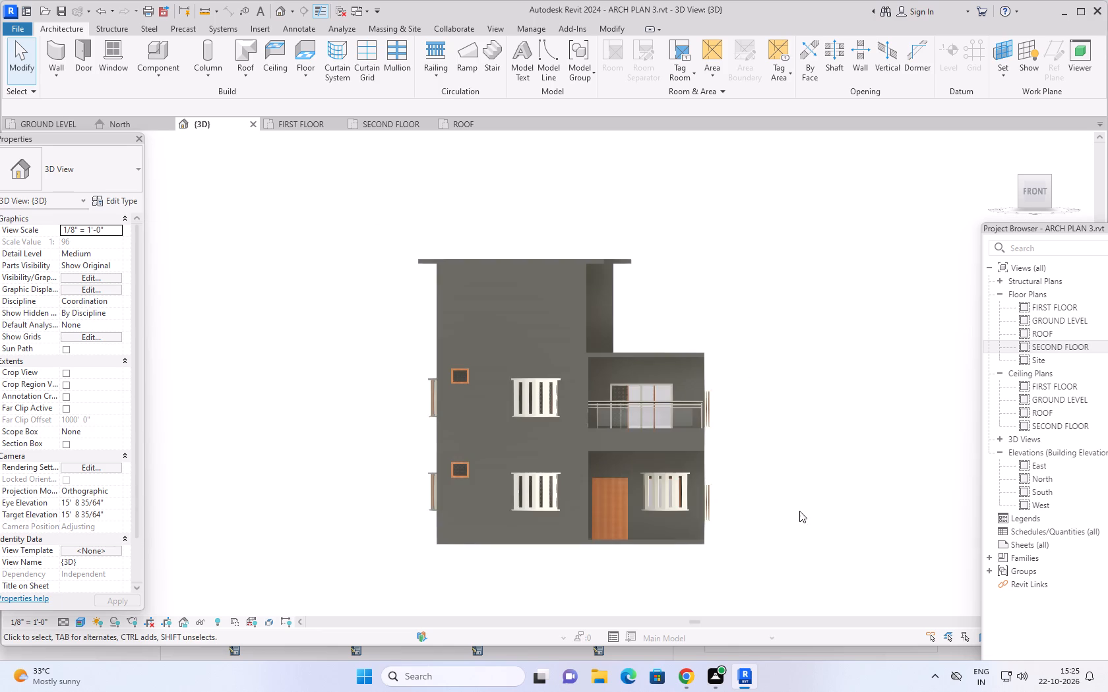
{"action": "scroll", "coordinate": [799, 511], "scroll_direction": "down", "scroll_amount": 1}
{"action": "scroll", "coordinate": [799, 511], "scroll_direction": "up", "scroll_amount": 1}
{"action": "scroll", "coordinate": [799, 511], "scroll_direction": "down", "scroll_amount": 1}
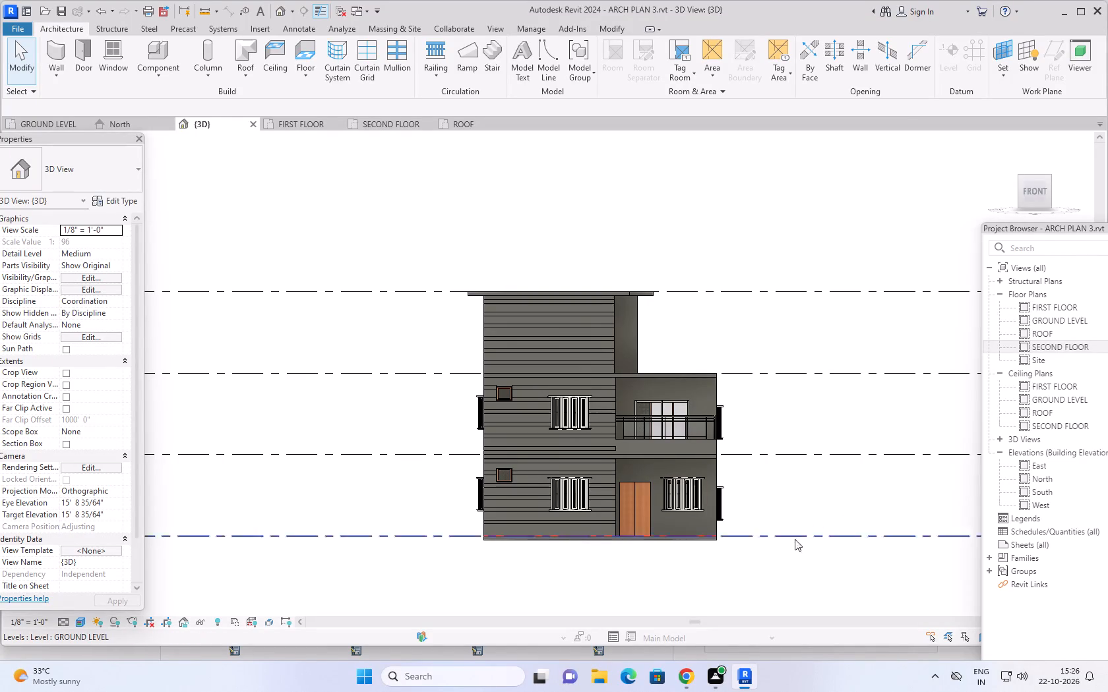
{"action": "middle_click_drag", "start_coordinate": [693, 561], "coordinate": [598, 546]}
{"action": "scroll", "coordinate": [457, 517], "scroll_direction": "up", "scroll_amount": 3}
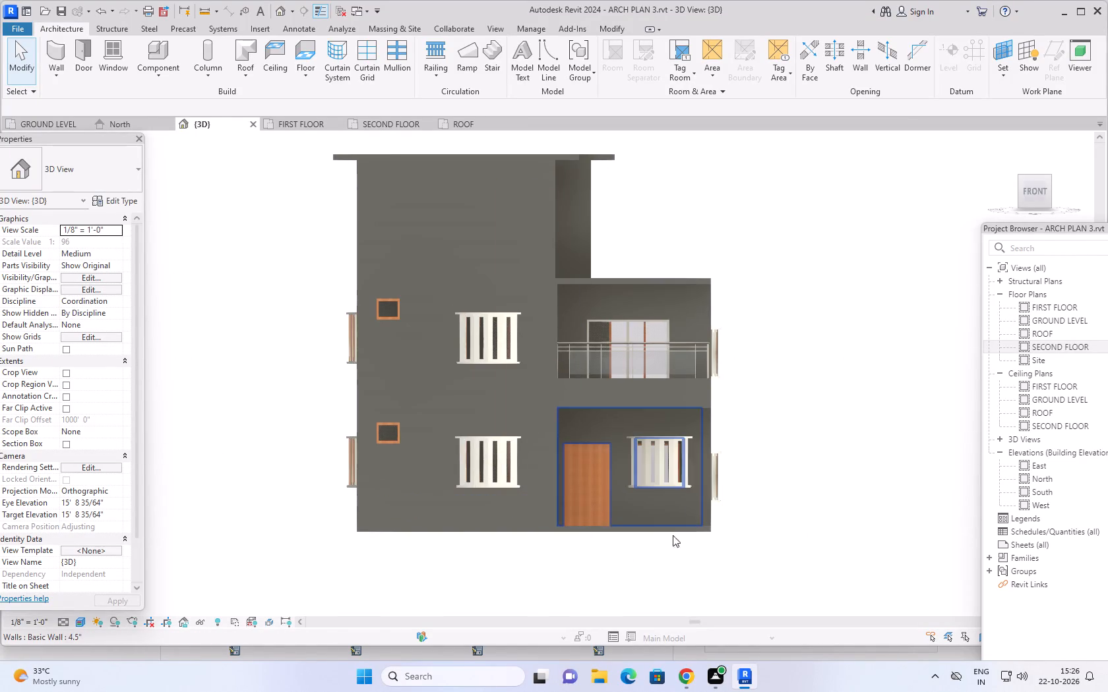
{"action": "scroll", "coordinate": [584, 534], "scroll_direction": "up", "scroll_amount": 1}
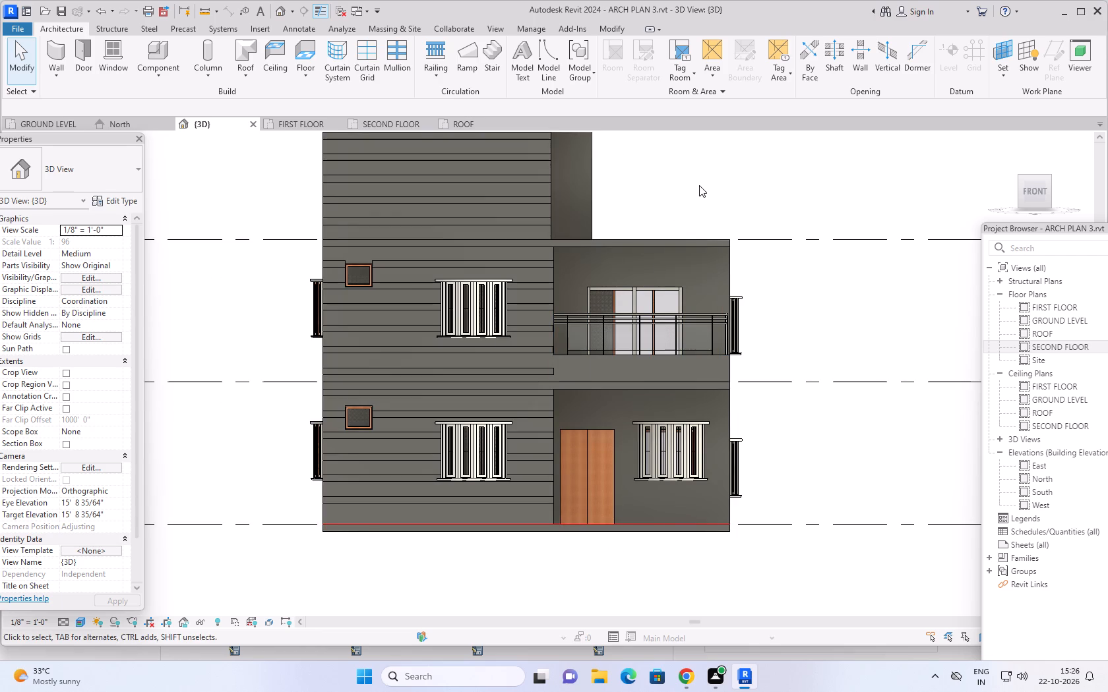
{"action": "scroll", "coordinate": [709, 194], "scroll_direction": "down", "scroll_amount": 2}
{"action": "middle_click_drag", "start_coordinate": [725, 194], "coordinate": [712, 261]}
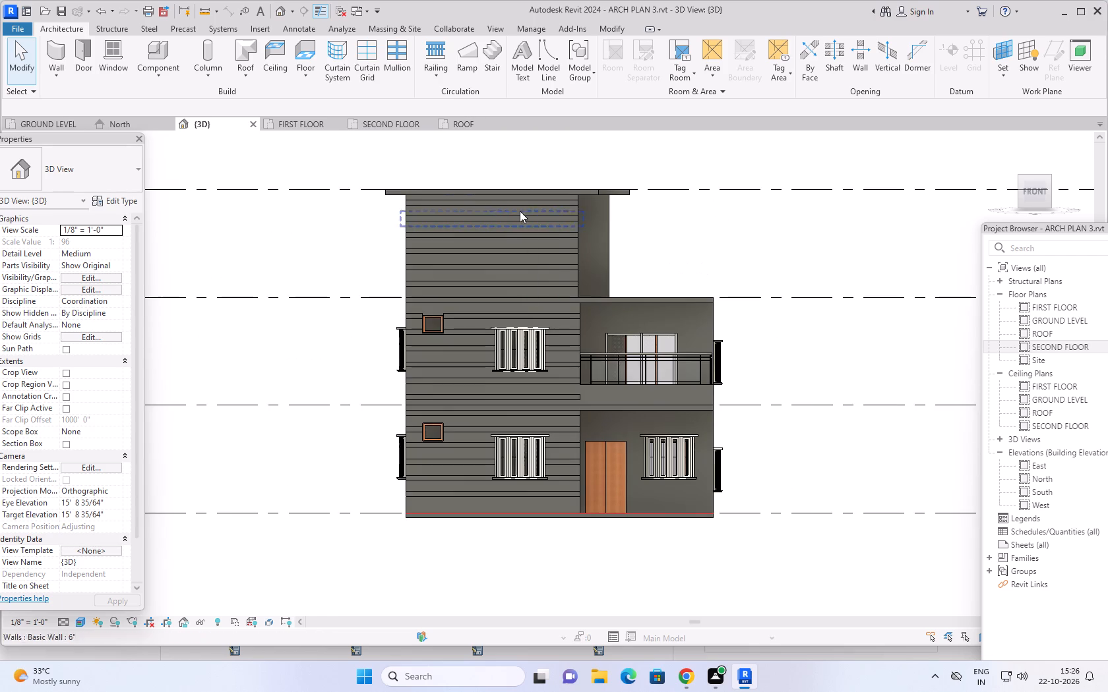
Start a wall on the SECOND FLOOR plan using the Basic Wall 6" type.
{"action": "left_click", "coordinate": [391, 122]}
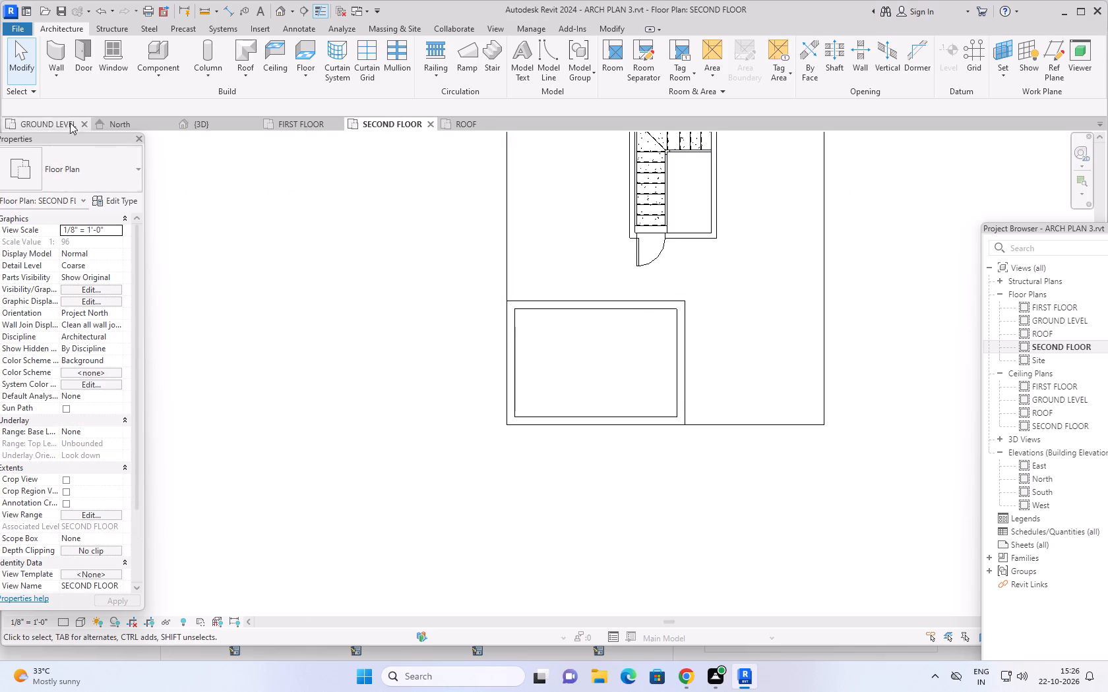
{"action": "left_click", "coordinate": [59, 45]}
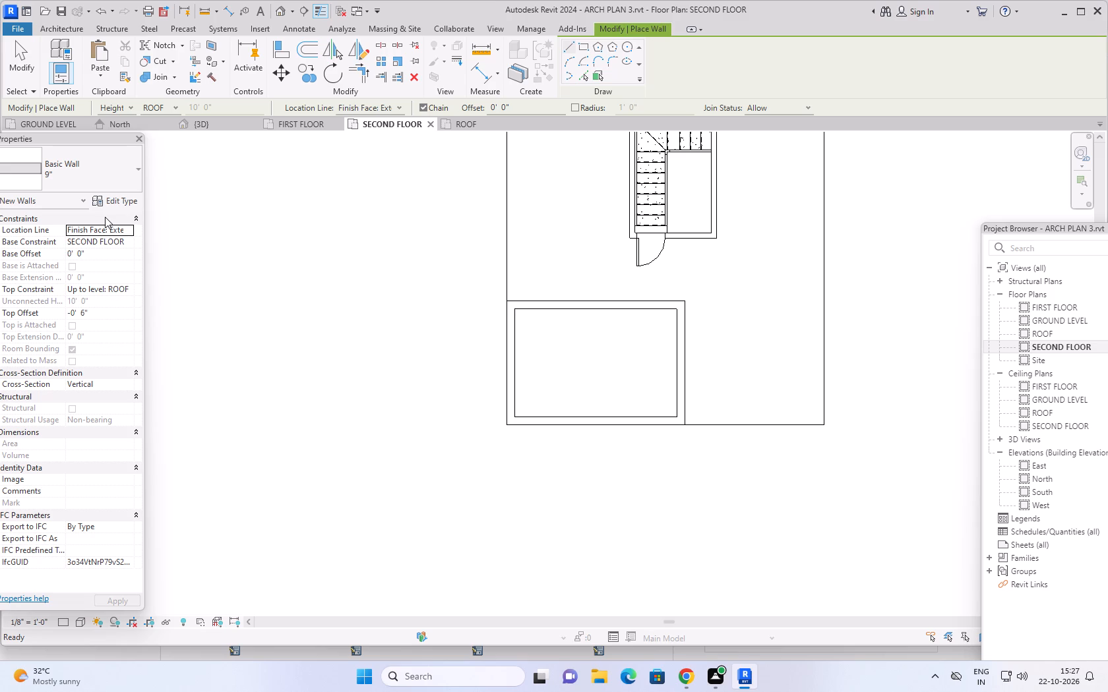
{"action": "scroll", "coordinate": [122, 204], "scroll_direction": "down", "scroll_amount": 2}
{"action": "scroll", "coordinate": [379, 351], "scroll_direction": "down", "scroll_amount": 4}
{"action": "middle_click_drag", "start_coordinate": [741, 276], "coordinate": [722, 343]}
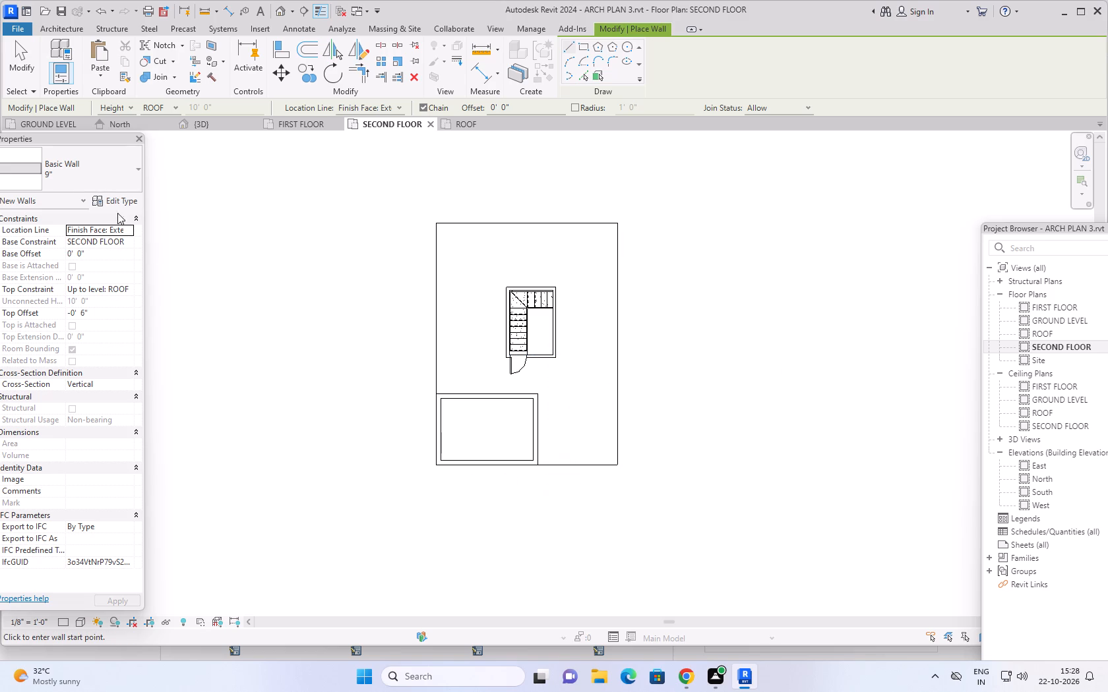
{"action": "left_click", "coordinate": [114, 180]}
{"action": "scroll", "coordinate": [78, 315], "scroll_direction": "up", "scroll_amount": 10}
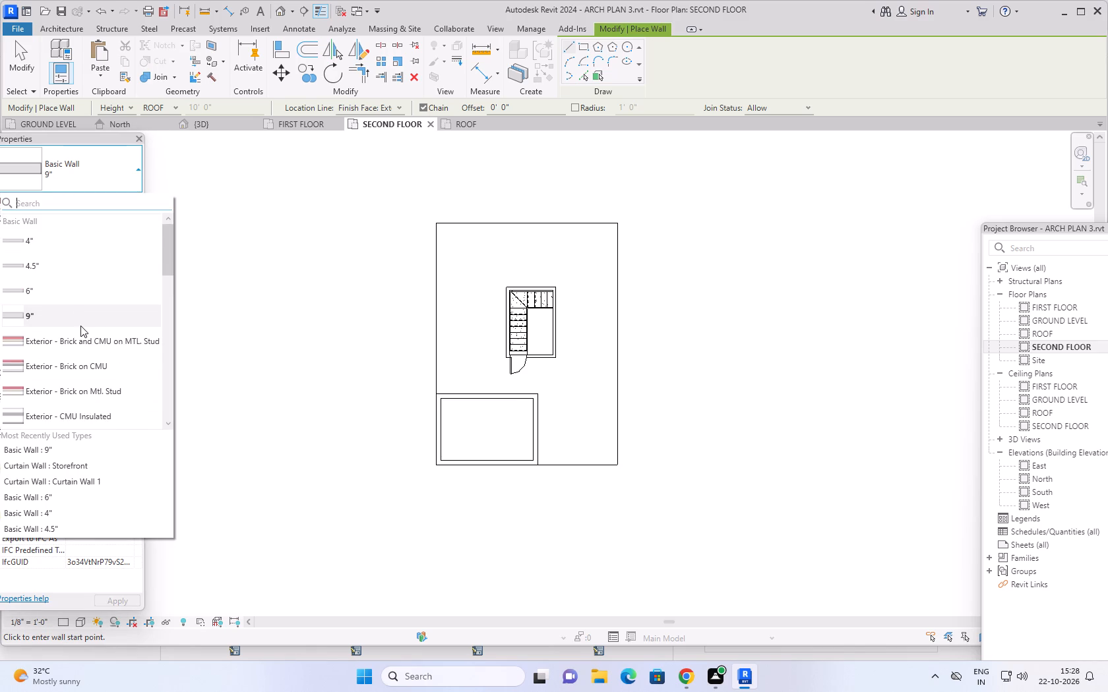
{"action": "left_click", "coordinate": [55, 285]}
{"action": "scroll", "coordinate": [580, 471], "scroll_direction": "up", "scroll_amount": 4}
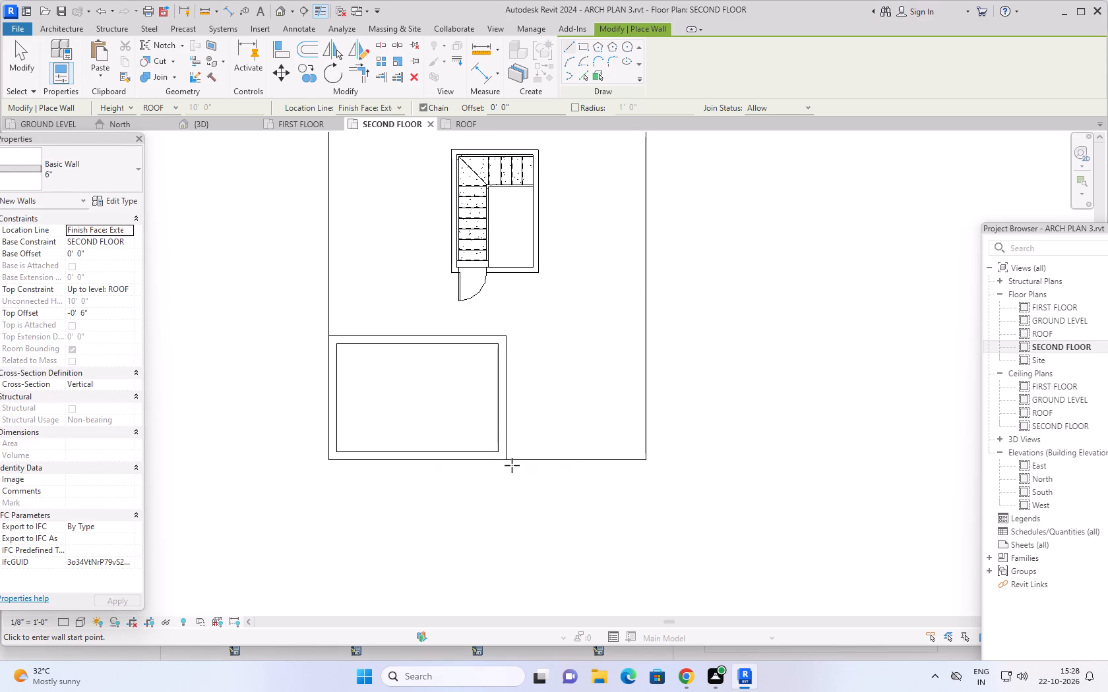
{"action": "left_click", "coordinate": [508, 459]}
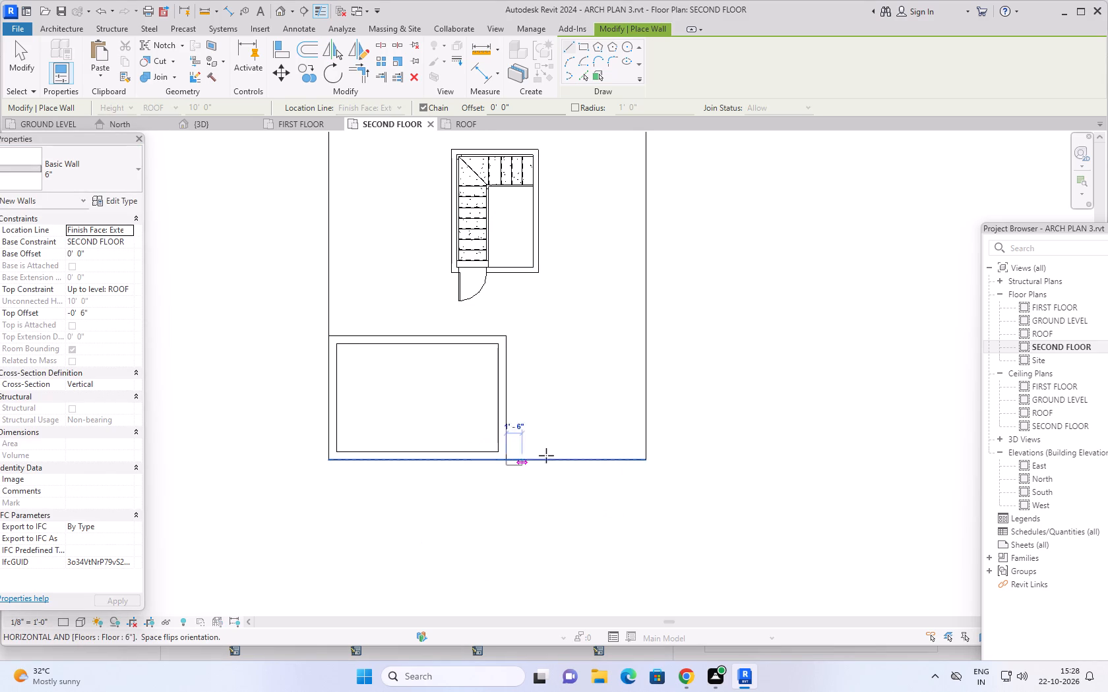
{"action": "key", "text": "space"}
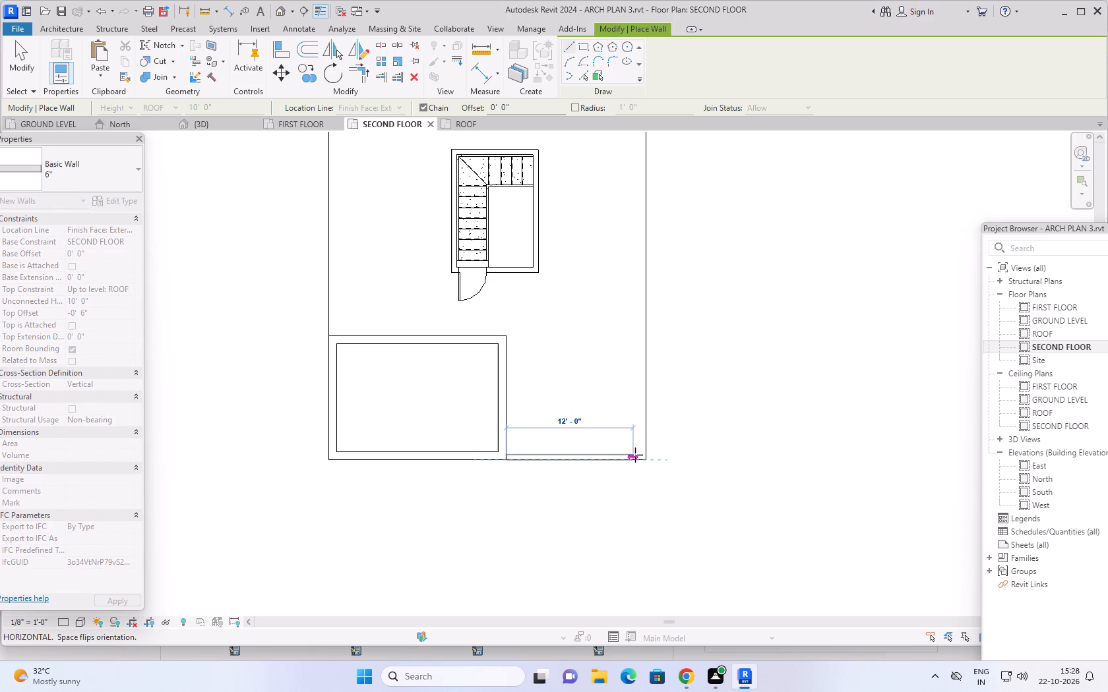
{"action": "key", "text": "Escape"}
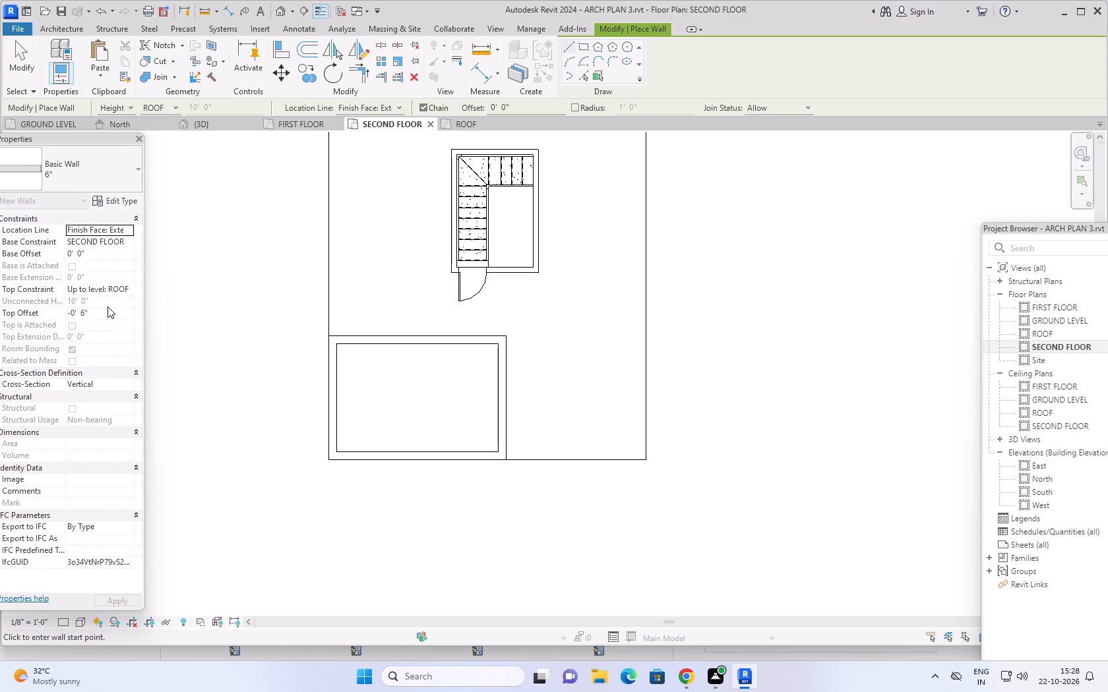
Set the new 6" wall's top constraint to Unconnected with a height of 2'.
{"action": "left_click", "coordinate": [125, 289]}
{"action": "left_click", "coordinate": [124, 299]}
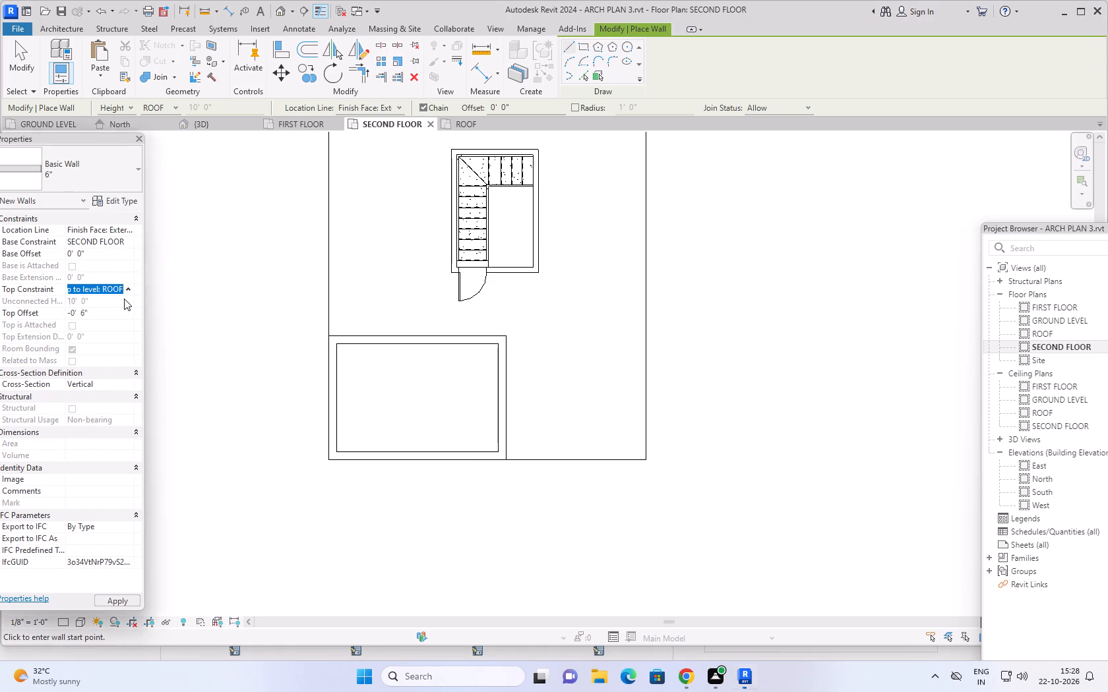
{"action": "left_click", "coordinate": [102, 303]}
{"action": "type", "text": "2'"}
{"action": "key", "text": "Return"}
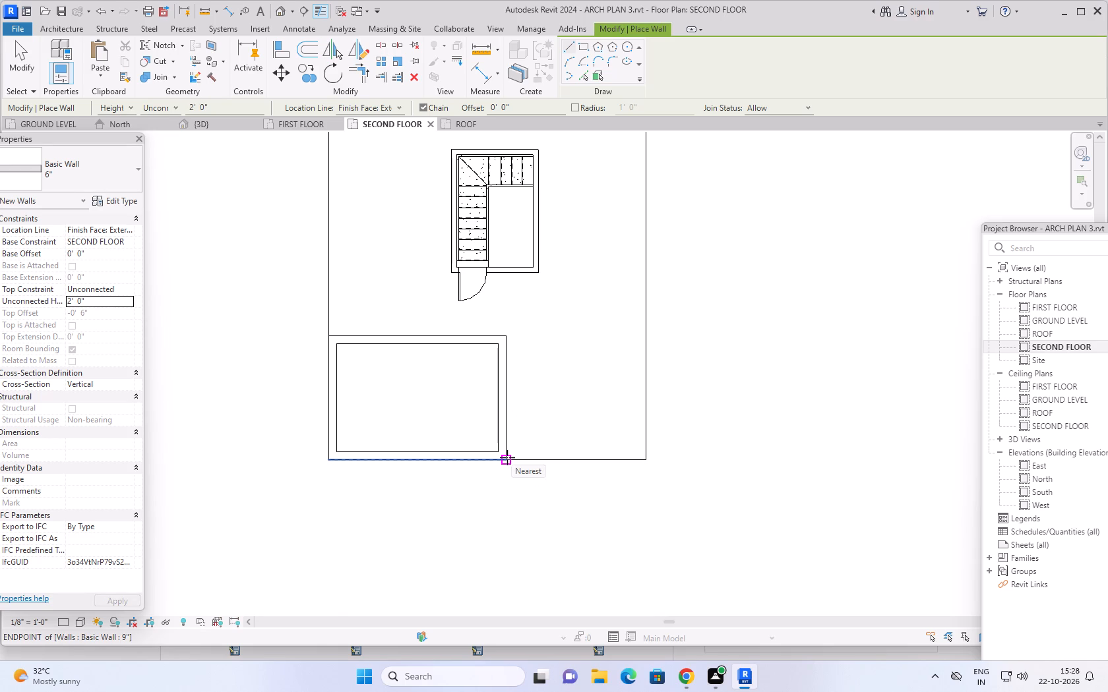
Draw the 6" wall from the front room's outer corner along the front slab edge, about 13'-2", continuing along the east edge to the rear corner, inside the slab.
{"action": "left_click", "coordinate": [507, 457]}
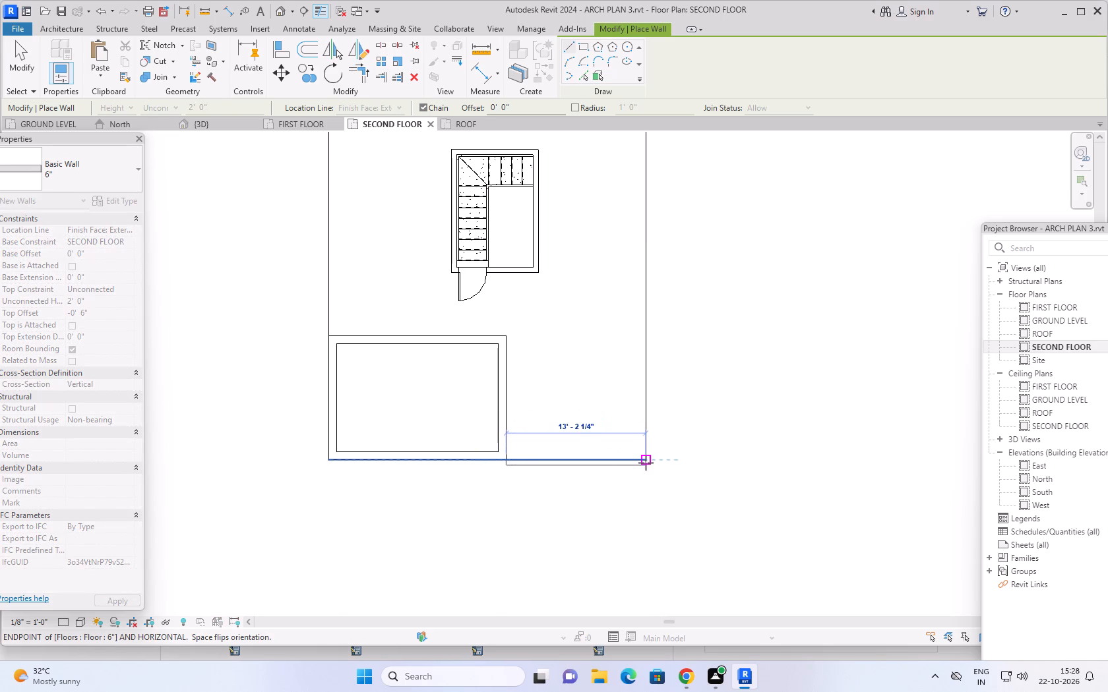
{"action": "key", "text": "space"}
{"action": "left_click", "coordinate": [646, 463]}
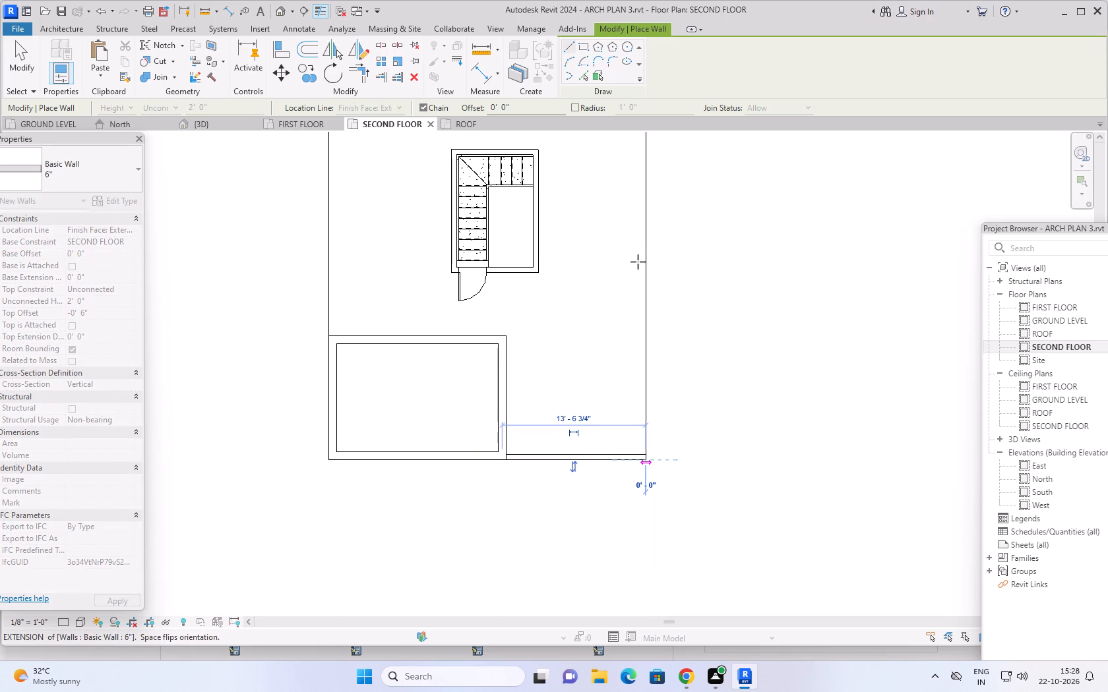
{"action": "scroll", "coordinate": [643, 242], "scroll_direction": "down", "scroll_amount": 7}
{"action": "middle_click_drag", "start_coordinate": [642, 243], "coordinate": [642, 253]}
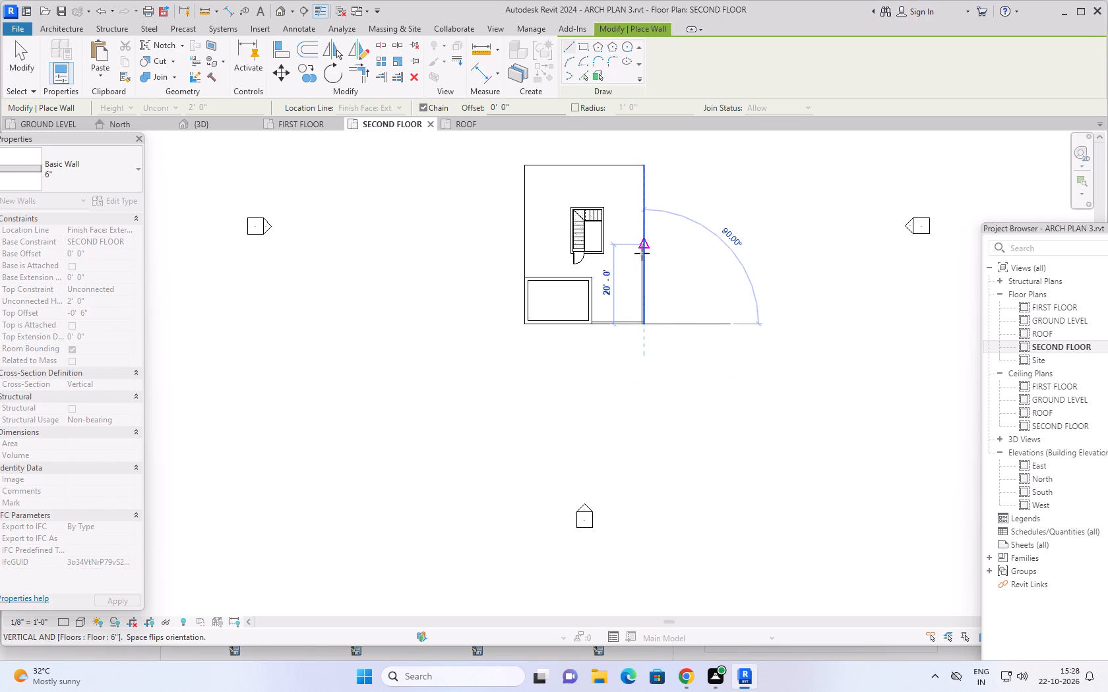
{"action": "middle_click_drag", "start_coordinate": [642, 253], "coordinate": [628, 406]}
{"action": "scroll", "coordinate": [628, 341], "scroll_direction": "up", "scroll_amount": 8}
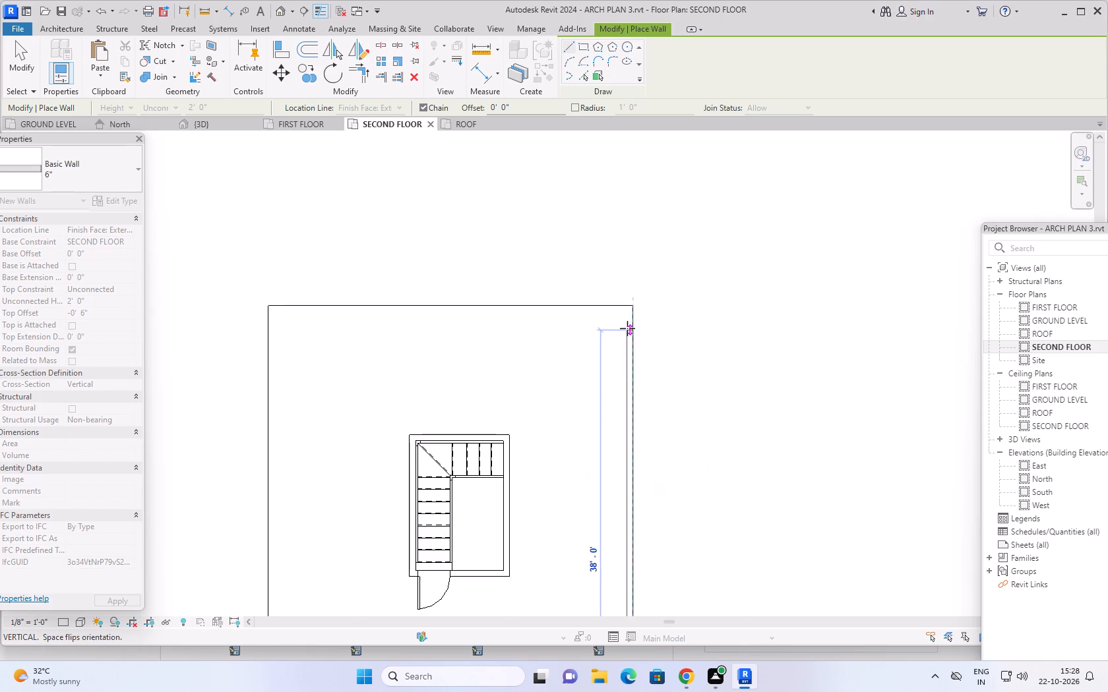
{"action": "scroll", "coordinate": [627, 327], "scroll_direction": "up", "scroll_amount": 7}
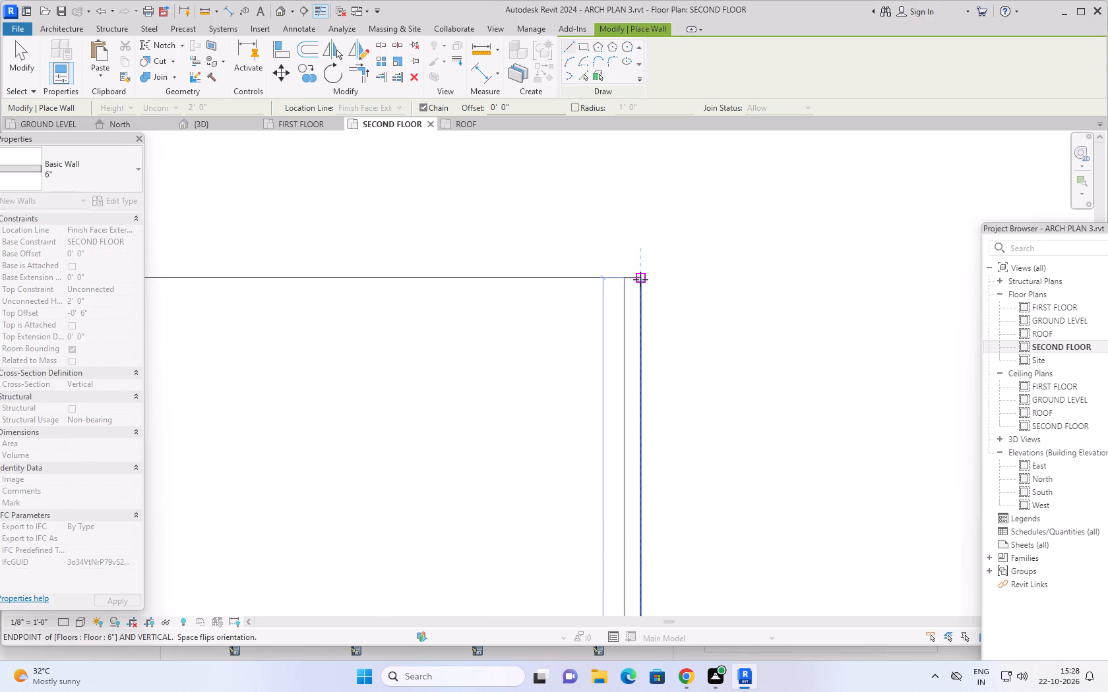
{"action": "left_click", "coordinate": [640, 279]}
Continue the 6" wall 30' along the rear slab edge and down the west edge to the front room's back corner, finishing the wall run.
{"action": "scroll", "coordinate": [372, 311], "scroll_direction": "down", "scroll_amount": 3}
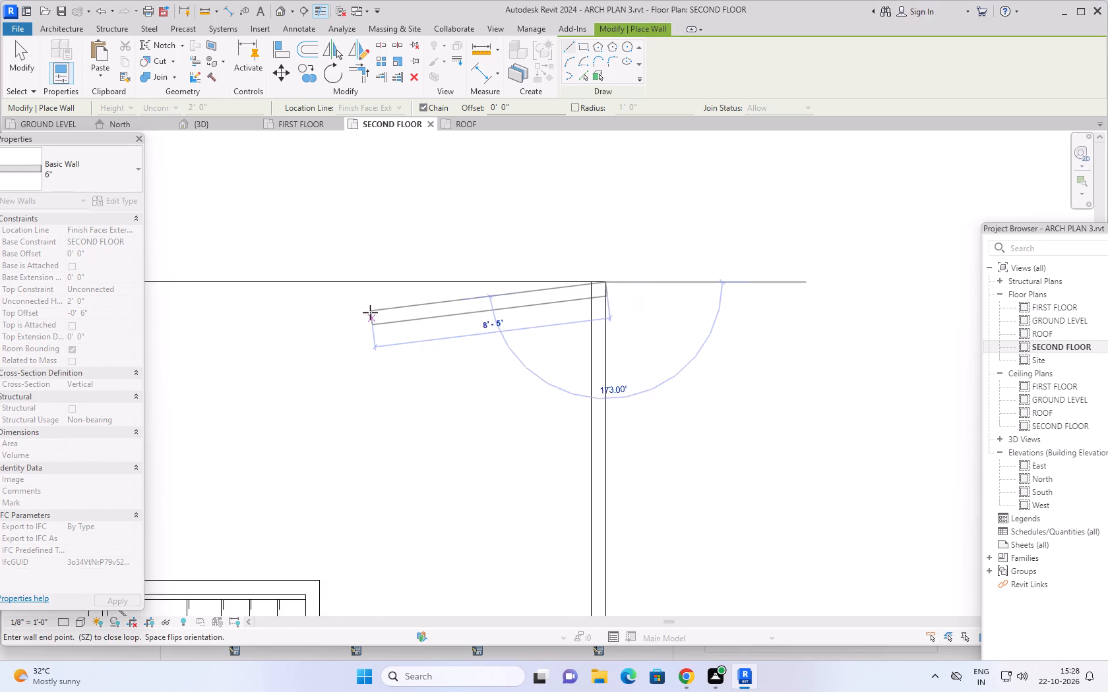
{"action": "scroll", "coordinate": [370, 312], "scroll_direction": "down", "scroll_amount": 4}
{"action": "middle_click_drag", "start_coordinate": [371, 316], "coordinate": [692, 308]}
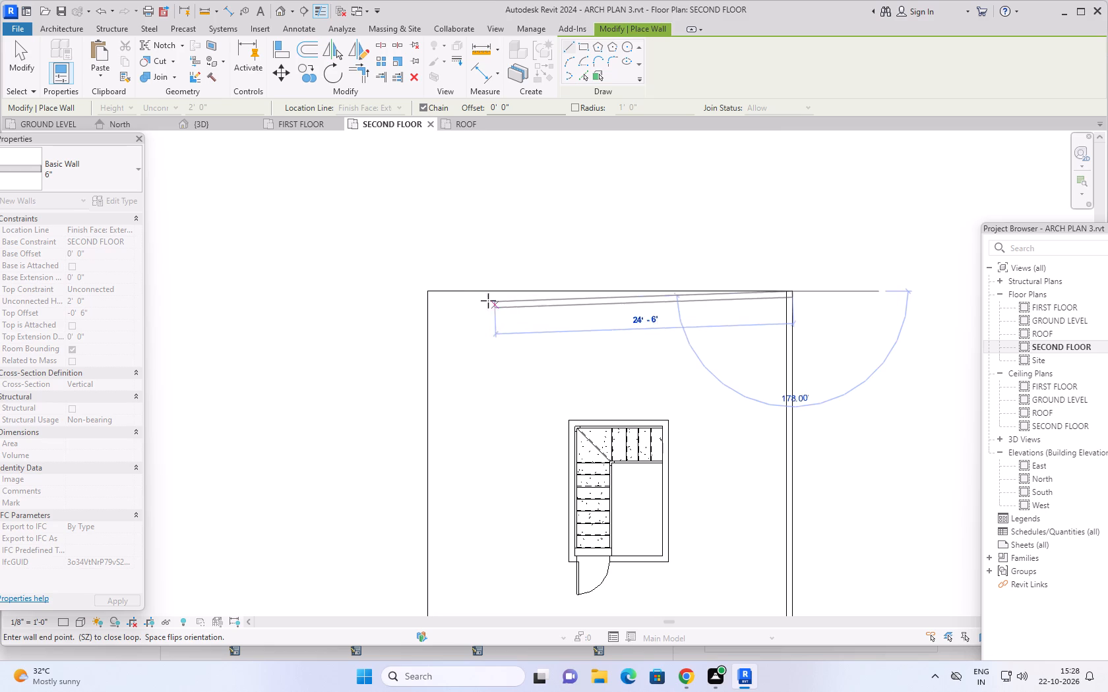
{"action": "left_click", "coordinate": [428, 293]}
{"action": "scroll", "coordinate": [437, 511], "scroll_direction": "down", "scroll_amount": 4}
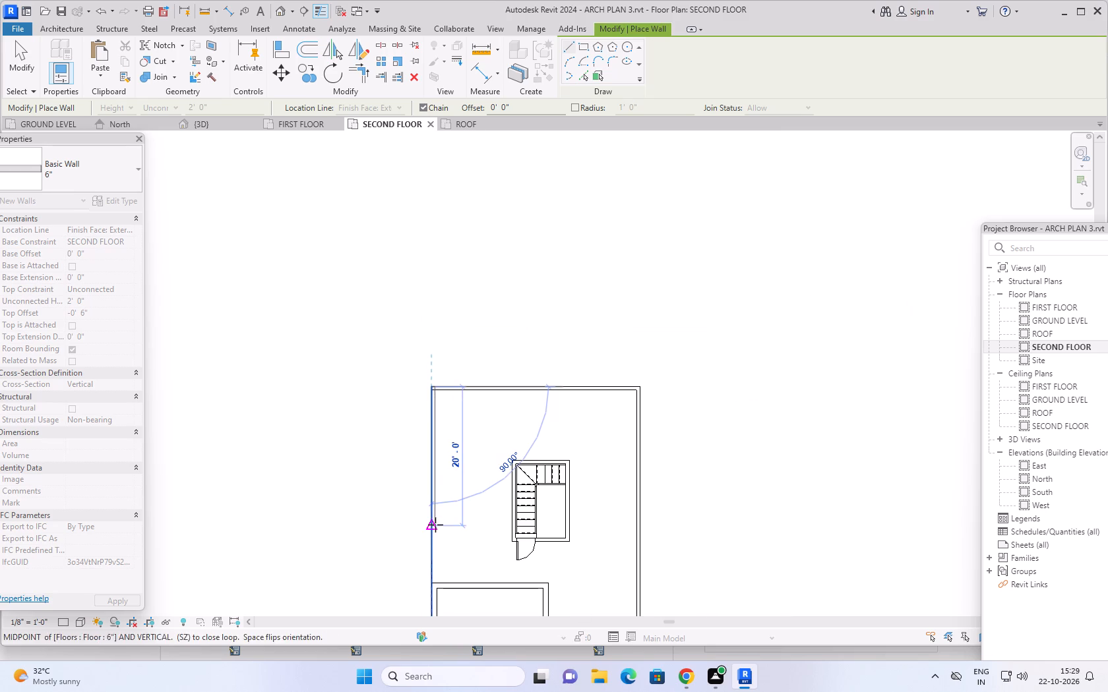
{"action": "middle_click_drag", "start_coordinate": [435, 525], "coordinate": [419, 369]}
{"action": "scroll", "coordinate": [417, 407], "scroll_direction": "up", "scroll_amount": 10}
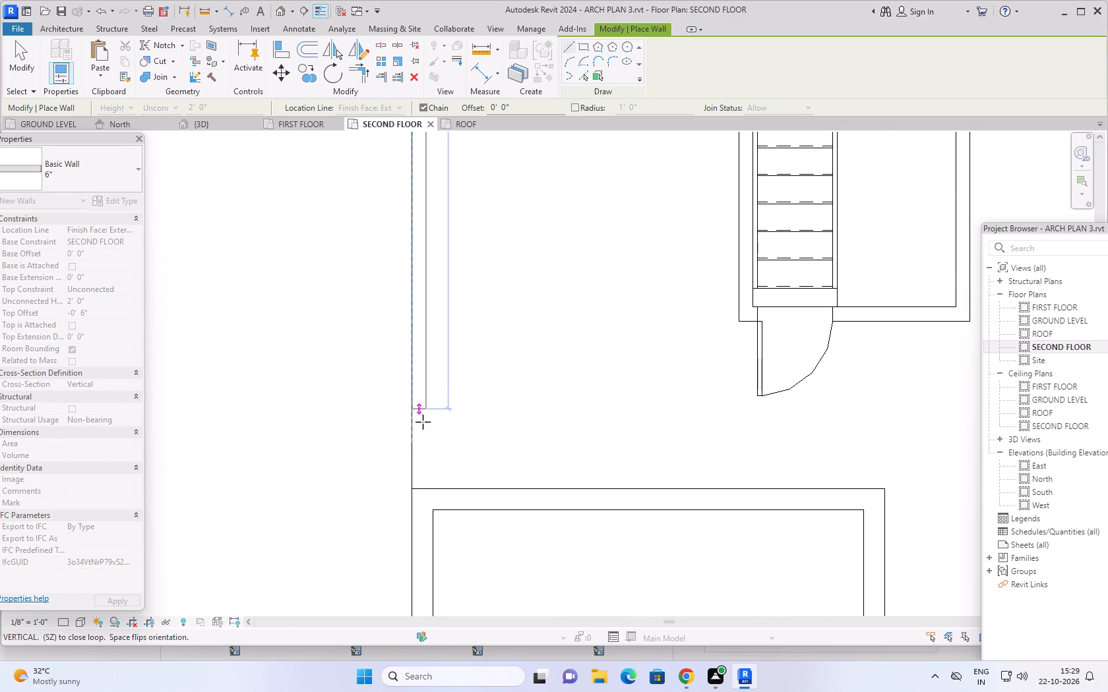
{"action": "left_click", "coordinate": [414, 489]}
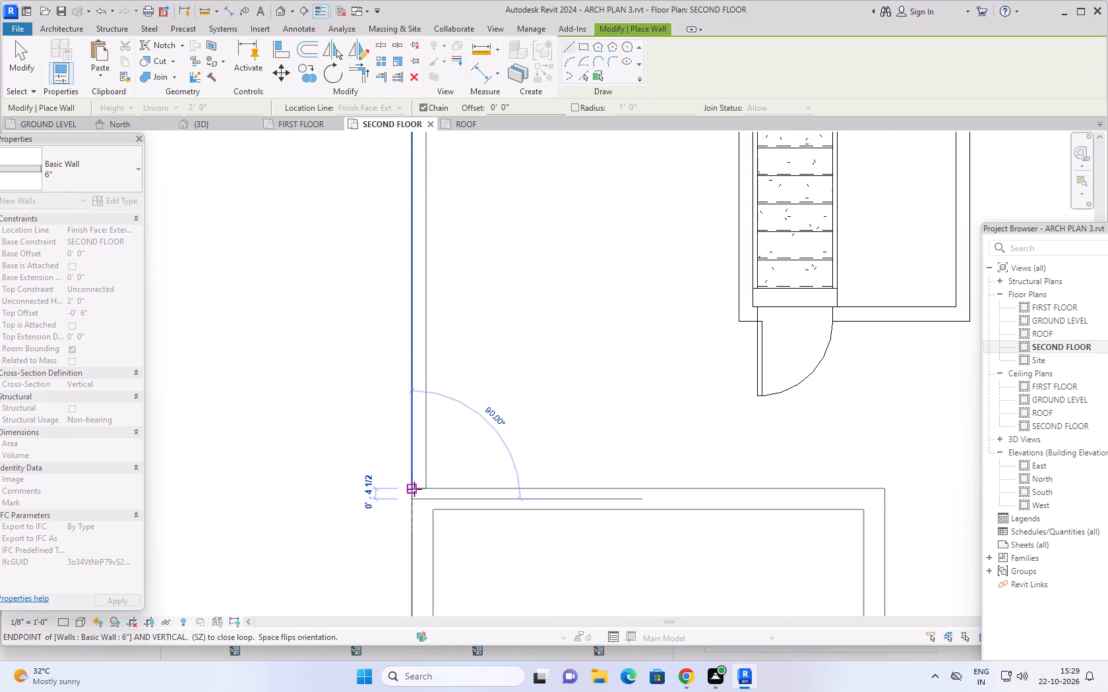
{"action": "key", "text": "Escape"}
{"action": "scroll", "coordinate": [558, 392], "scroll_direction": "down", "scroll_amount": 3}
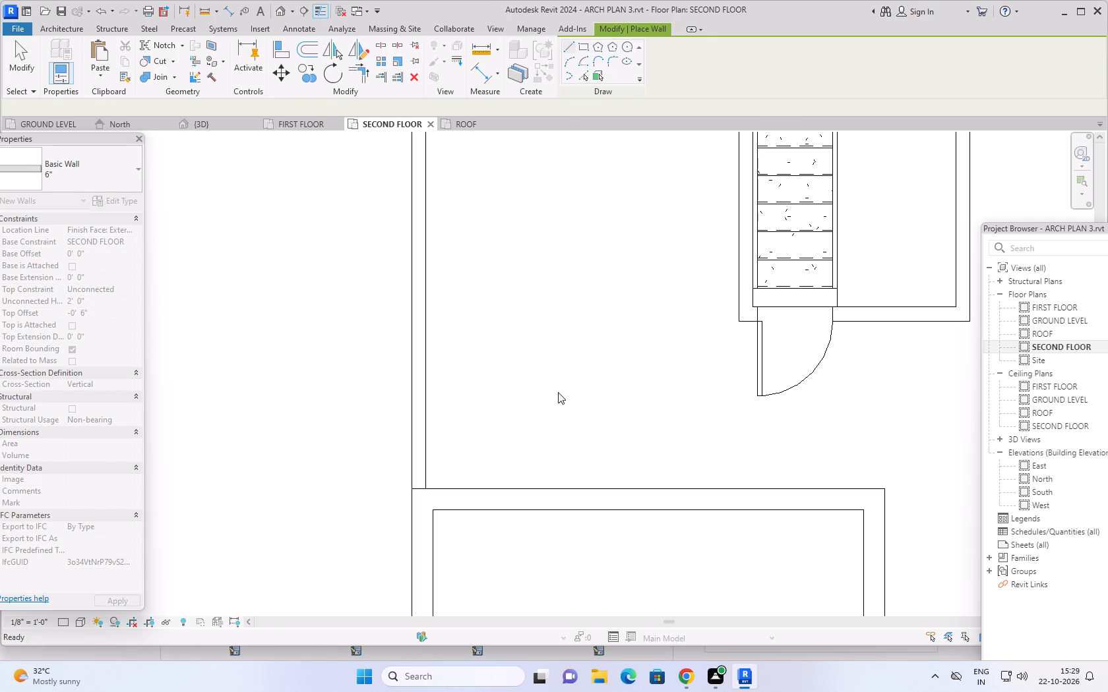
{"action": "scroll", "coordinate": [559, 392], "scroll_direction": "down", "scroll_amount": 8}
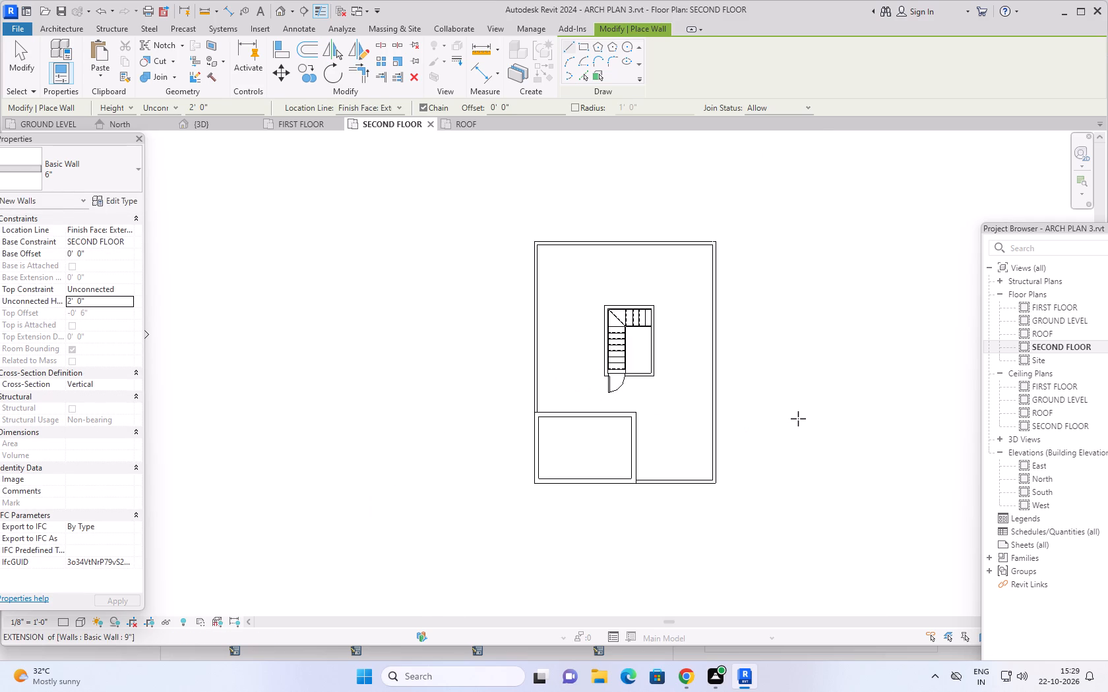
{"action": "middle_click_drag", "start_coordinate": [794, 418], "coordinate": [718, 410]}
{"action": "key", "text": "Escape"}
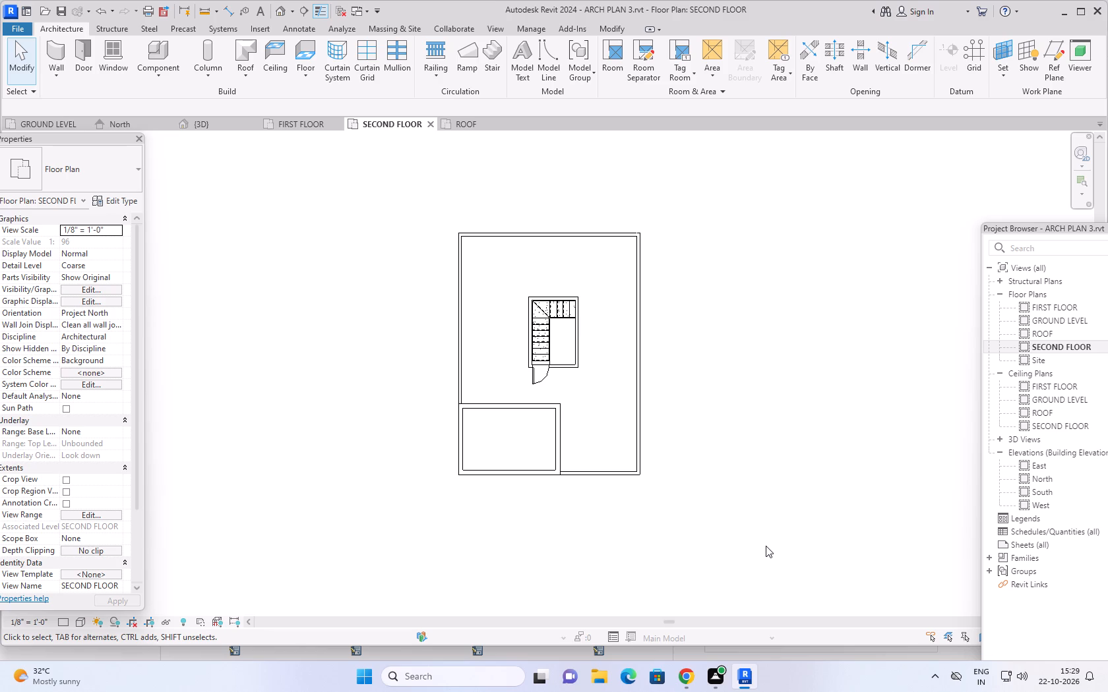
Examine the new terrace edge walls on the front facade in the 3D view.
{"action": "scroll", "coordinate": [733, 498], "scroll_direction": "down", "scroll_amount": 1}
{"action": "middle_click_drag", "start_coordinate": [740, 448], "coordinate": [723, 461]}
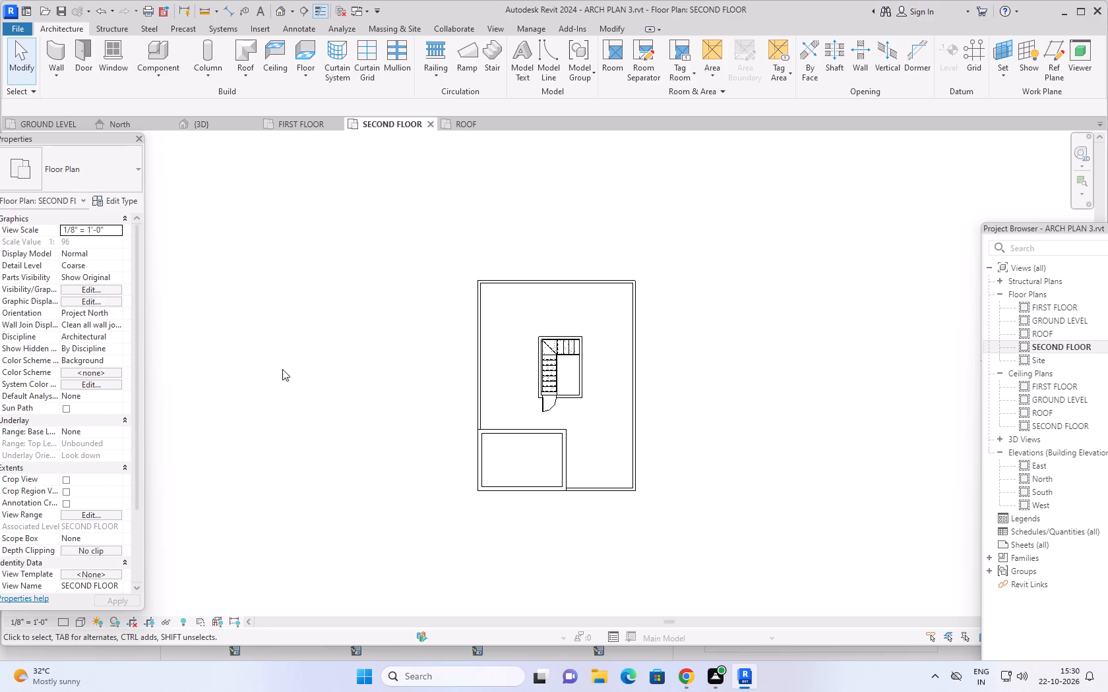
{"action": "left_click", "coordinate": [207, 126]}
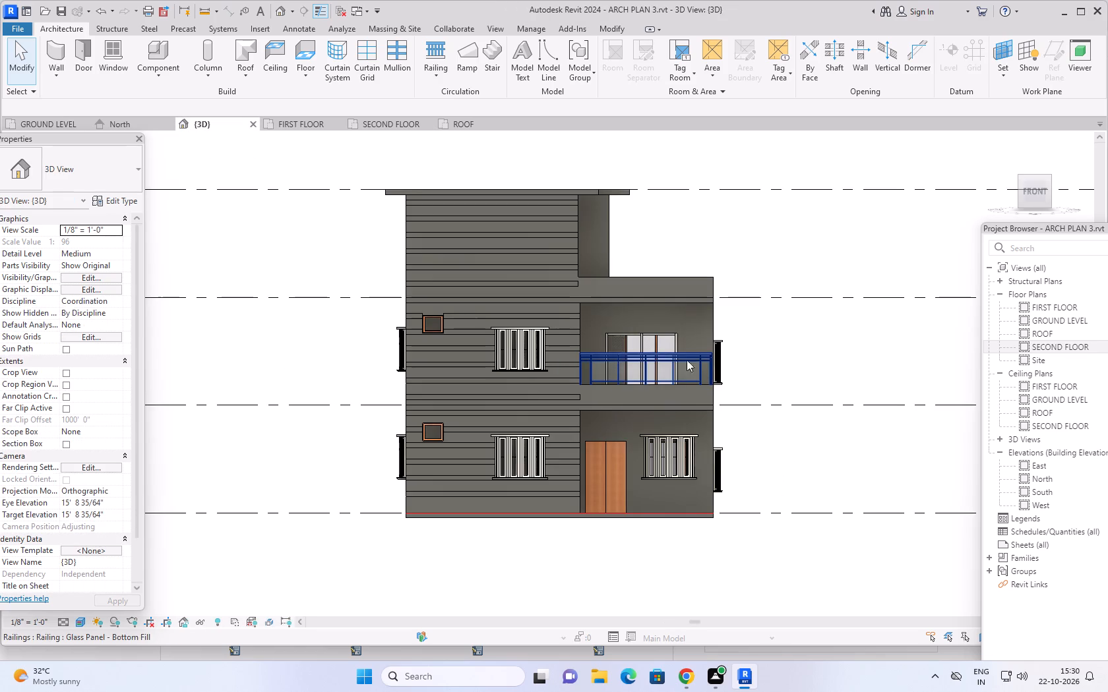
{"action": "middle_click_drag", "start_coordinate": [791, 326], "coordinate": [790, 345]}
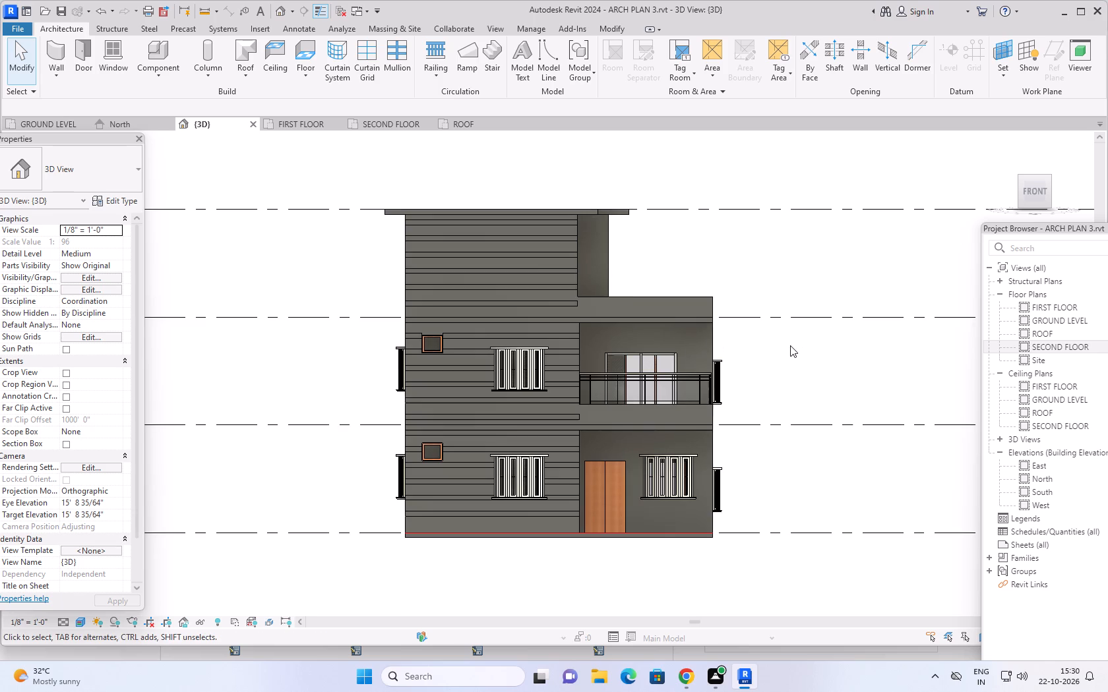
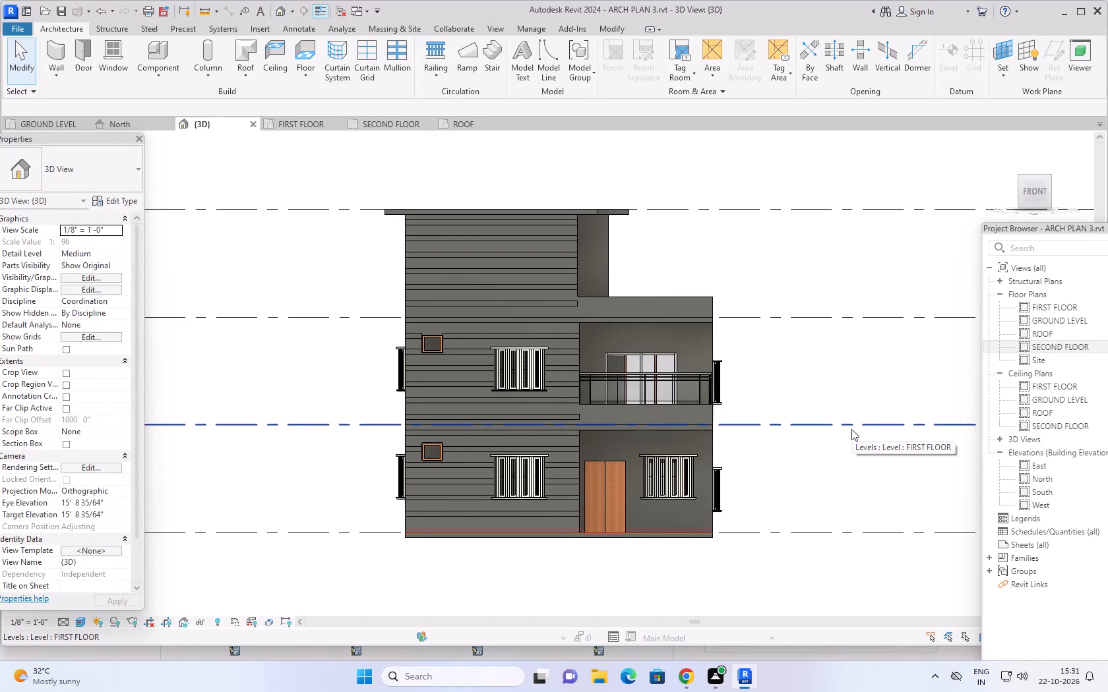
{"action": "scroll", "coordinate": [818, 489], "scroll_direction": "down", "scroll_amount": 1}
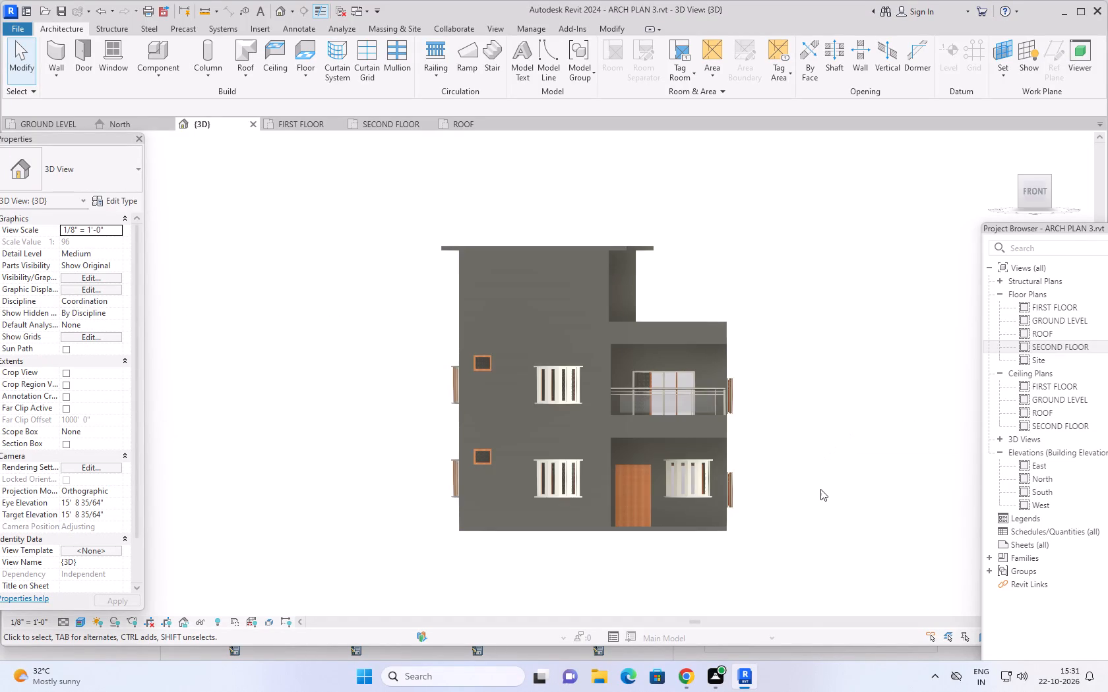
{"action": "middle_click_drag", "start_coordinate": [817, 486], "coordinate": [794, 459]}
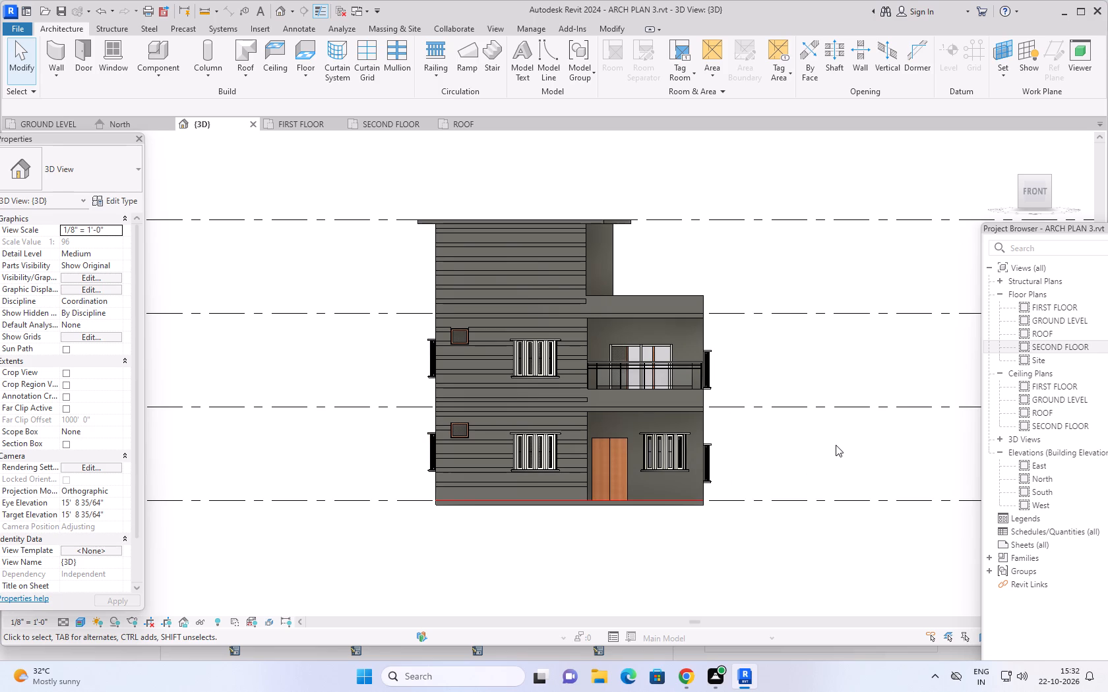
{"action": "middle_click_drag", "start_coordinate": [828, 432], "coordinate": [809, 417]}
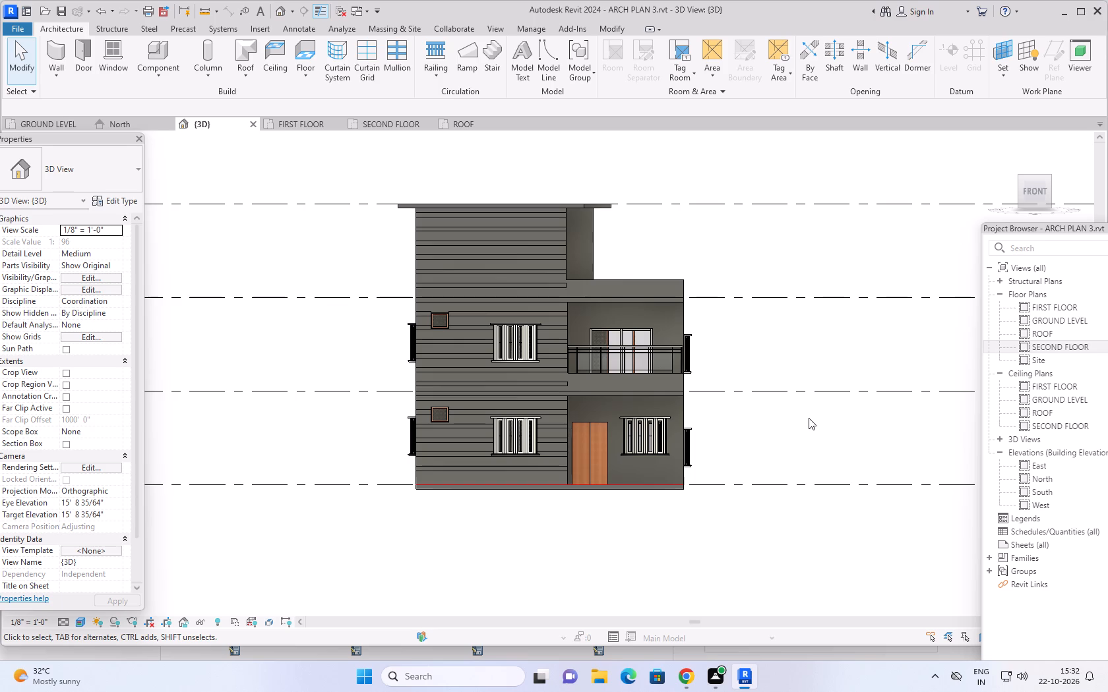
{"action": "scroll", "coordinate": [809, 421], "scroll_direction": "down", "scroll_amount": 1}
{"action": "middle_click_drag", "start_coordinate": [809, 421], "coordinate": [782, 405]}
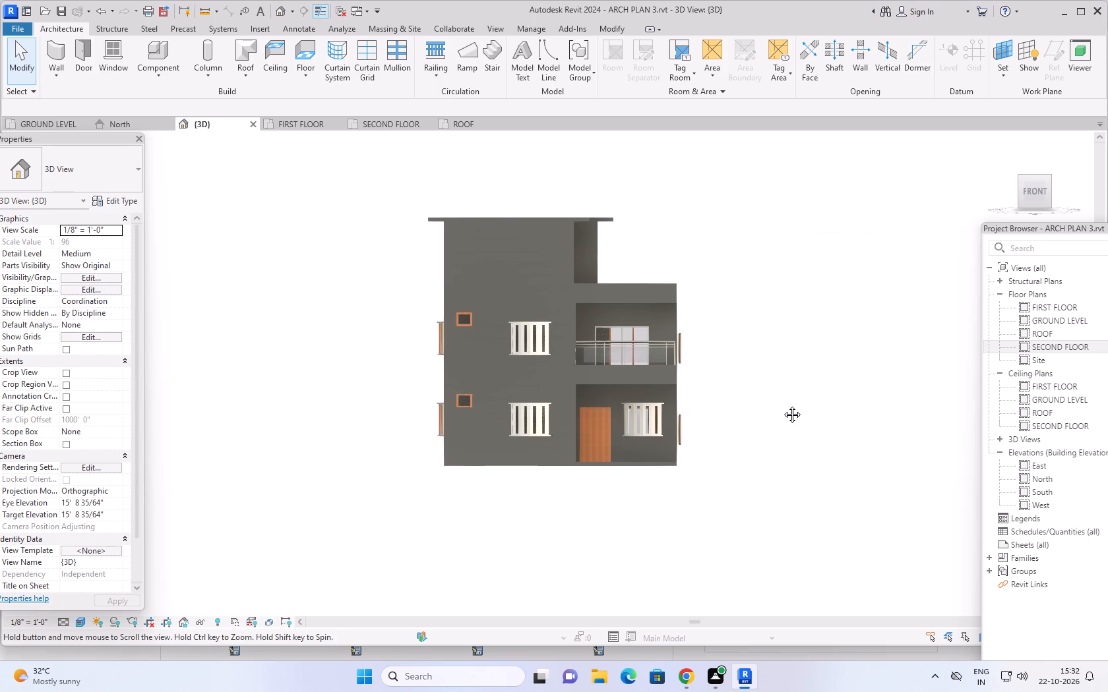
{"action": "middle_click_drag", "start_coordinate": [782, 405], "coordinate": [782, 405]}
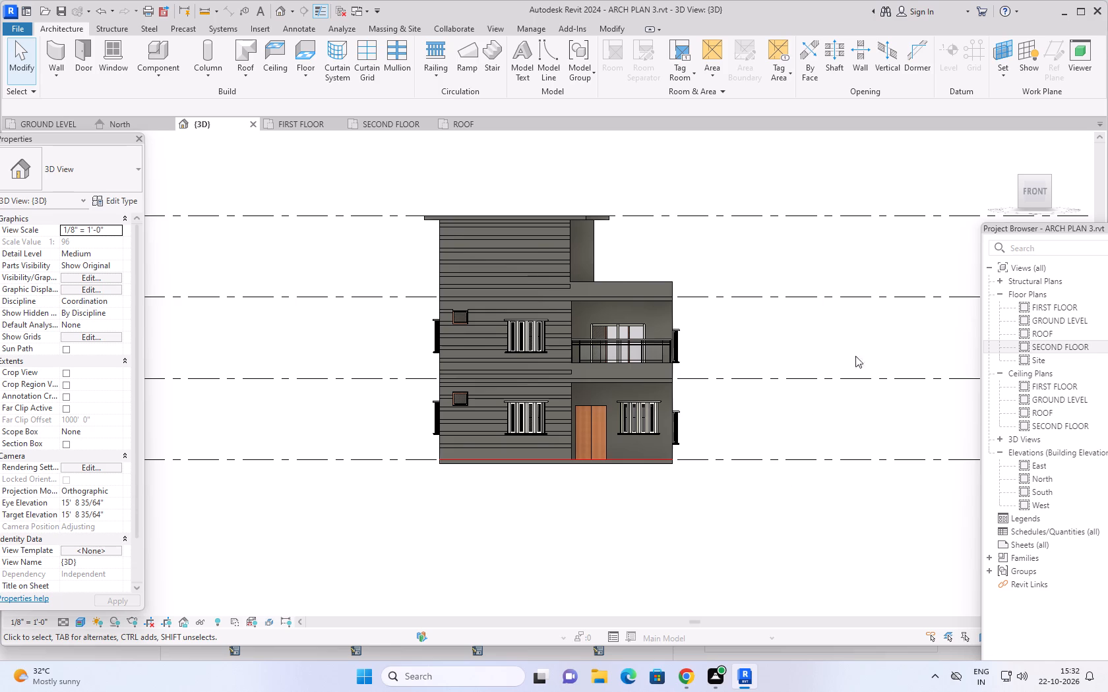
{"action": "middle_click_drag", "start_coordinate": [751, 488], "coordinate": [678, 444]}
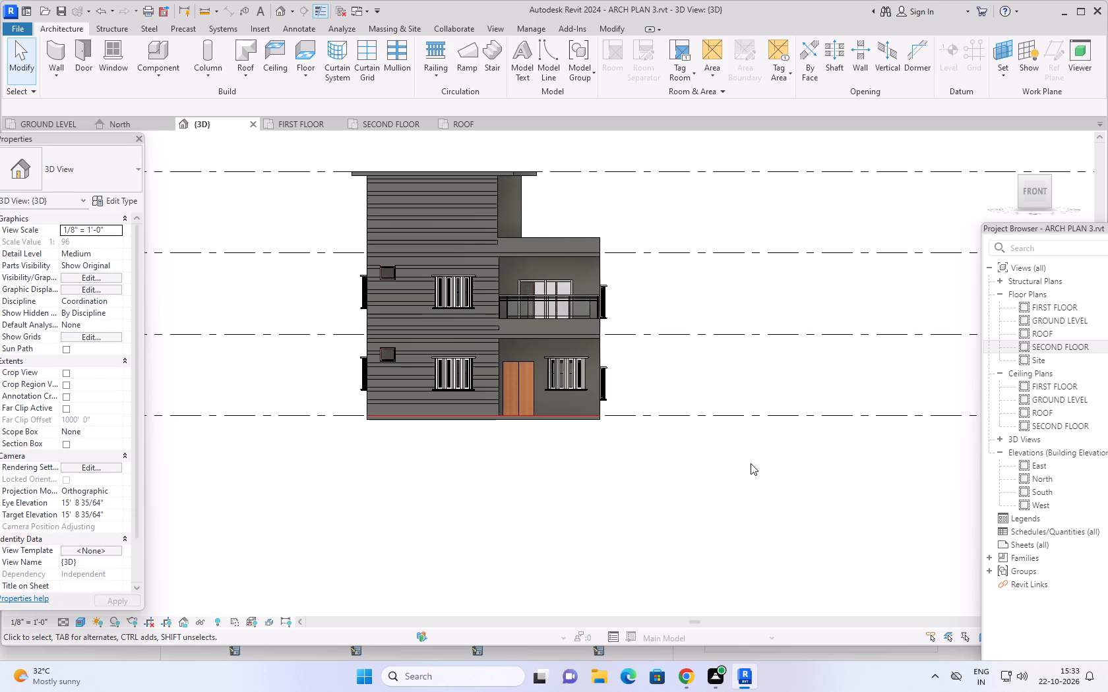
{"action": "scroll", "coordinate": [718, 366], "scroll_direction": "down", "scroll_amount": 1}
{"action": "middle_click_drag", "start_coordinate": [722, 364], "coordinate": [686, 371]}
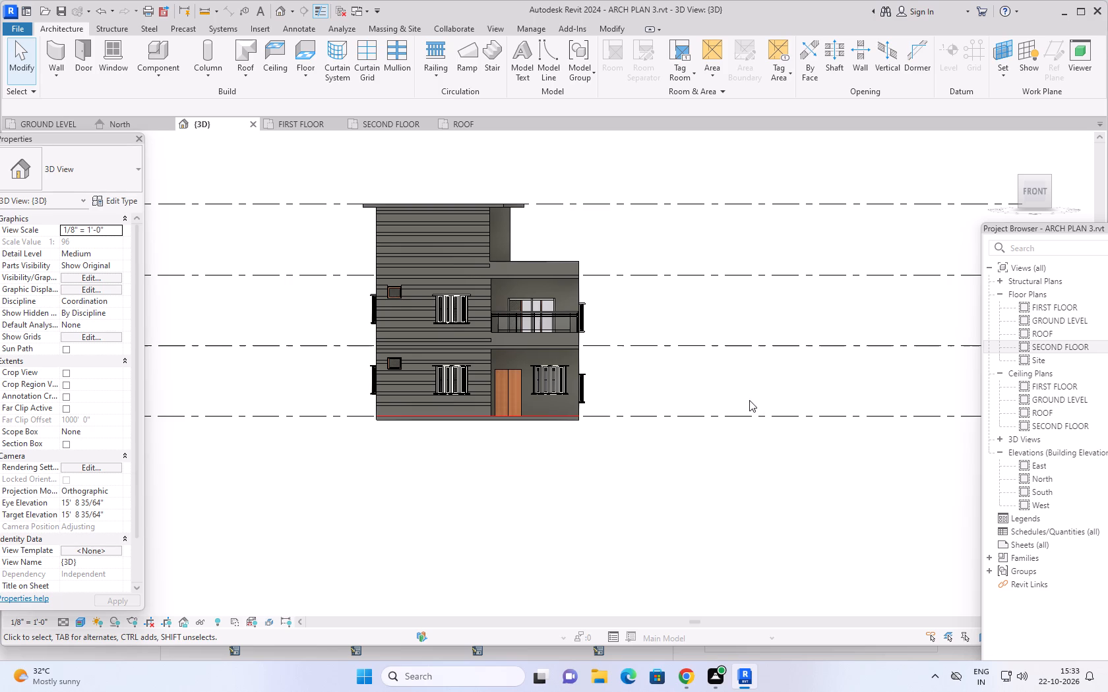
On the second floor plan, start a railing path about 12'-11 1/4" along the front 6" wall's centreline, from the front room to the east corner.
{"action": "left_click", "coordinate": [46, 123]}
{"action": "scroll", "coordinate": [692, 308], "scroll_direction": "down", "scroll_amount": 2}
{"action": "middle_click_drag", "start_coordinate": [779, 281], "coordinate": [747, 376]}
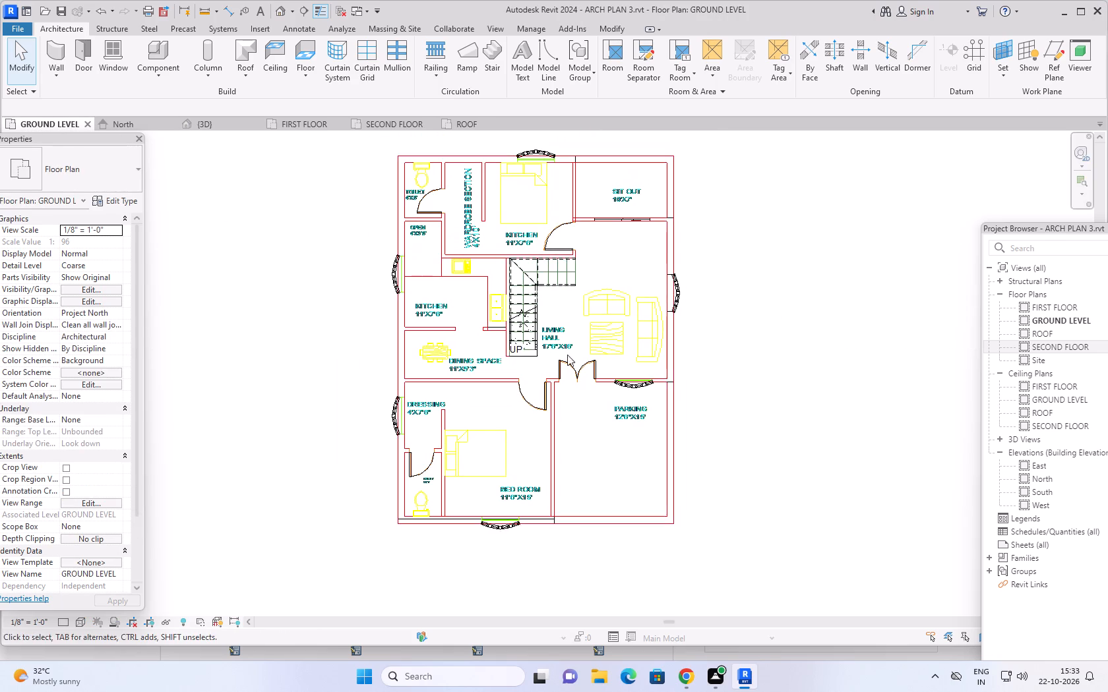
{"action": "left_click", "coordinate": [299, 122]}
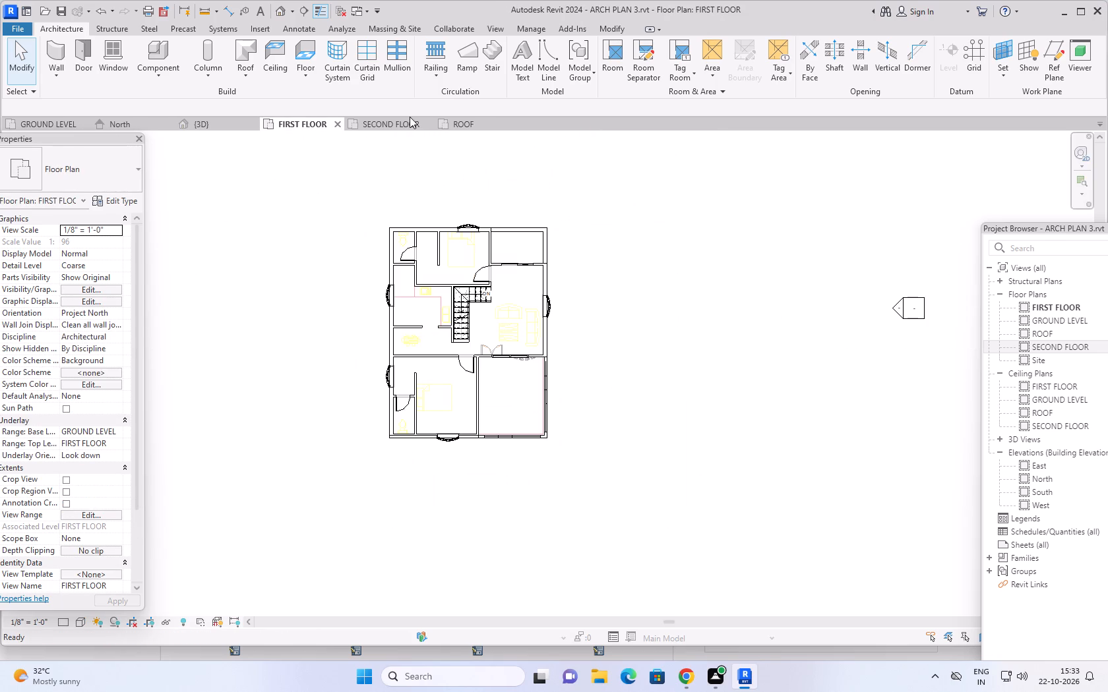
{"action": "left_click", "coordinate": [398, 121]}
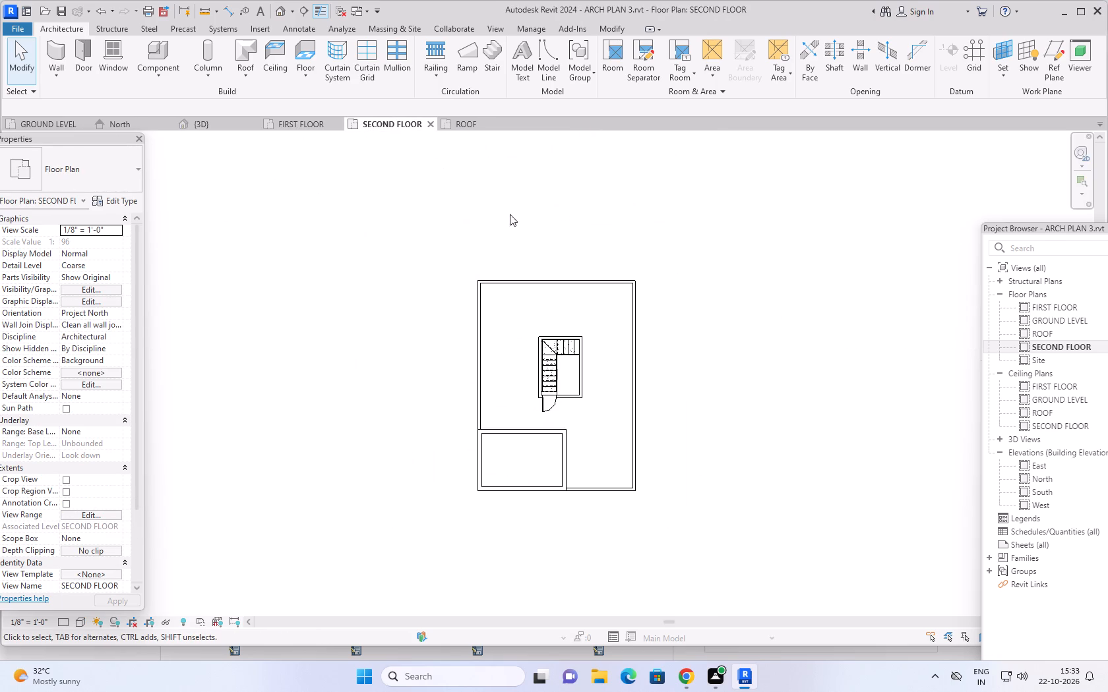
{"action": "middle_click_drag", "start_coordinate": [685, 330], "coordinate": [672, 297]}
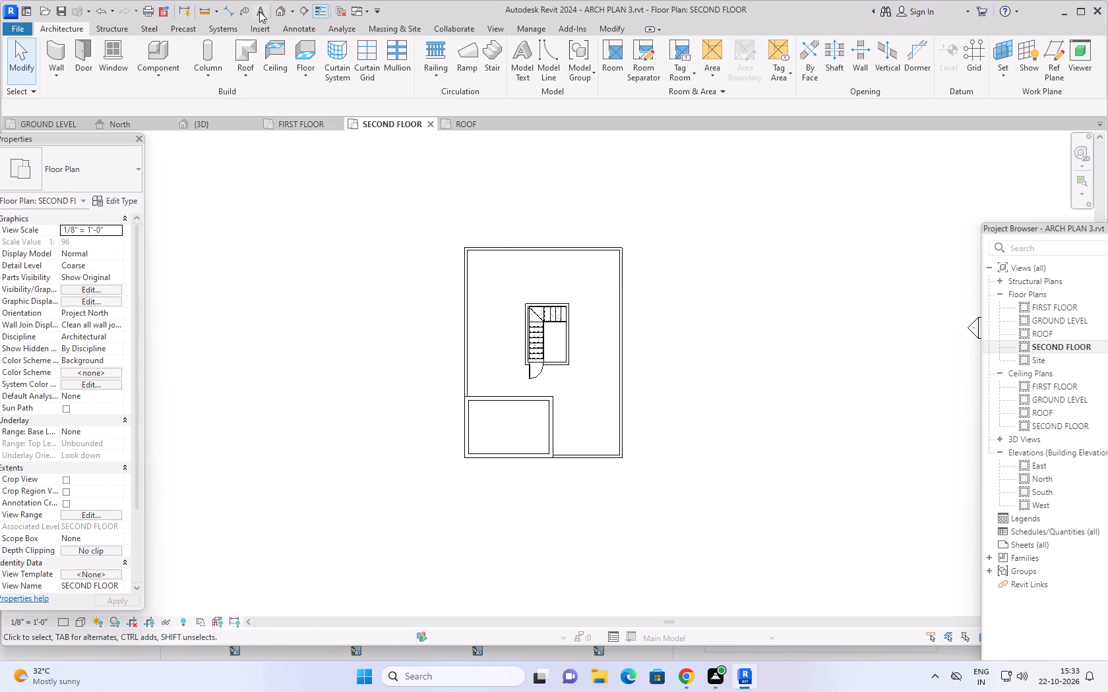
{"action": "left_click", "coordinate": [433, 51]}
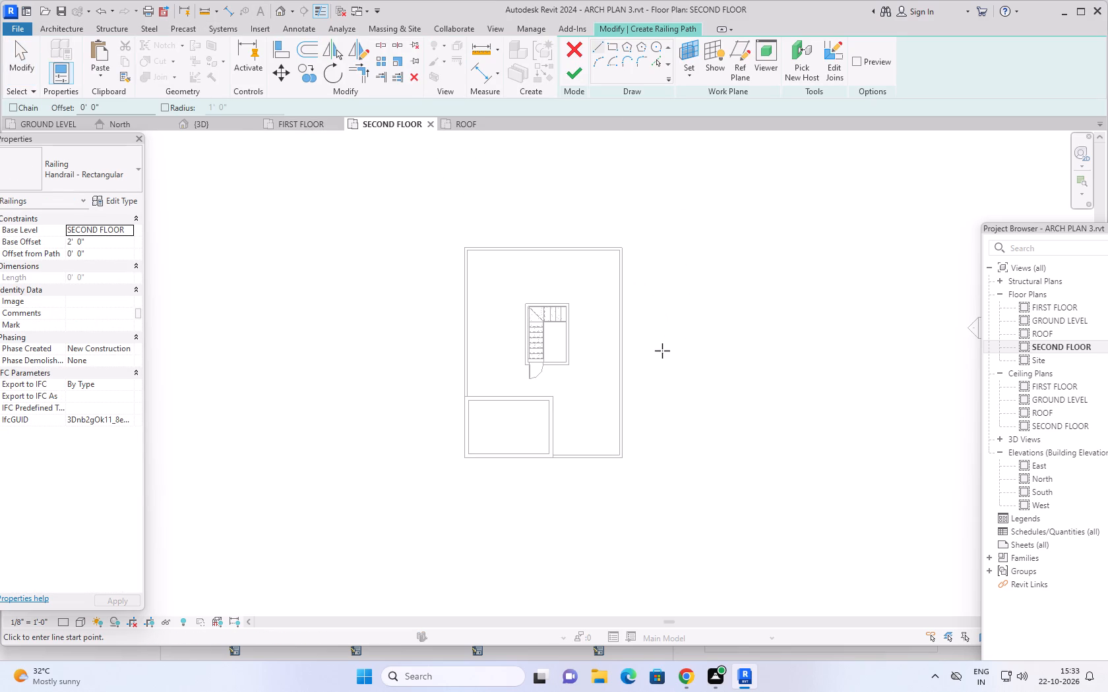
{"action": "scroll", "coordinate": [662, 351], "scroll_direction": "up", "scroll_amount": 1}
{"action": "middle_click_drag", "start_coordinate": [657, 354], "coordinate": [653, 263]}
{"action": "scroll", "coordinate": [600, 403], "scroll_direction": "up", "scroll_amount": 5}
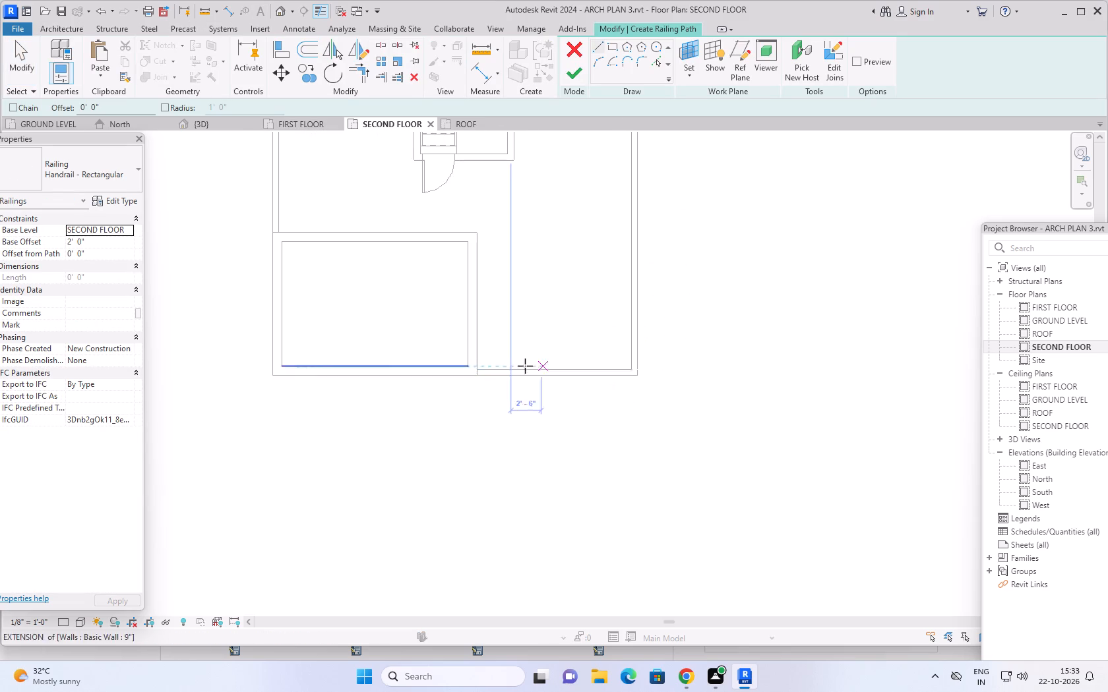
{"action": "scroll", "coordinate": [489, 382], "scroll_direction": "up", "scroll_amount": 9}
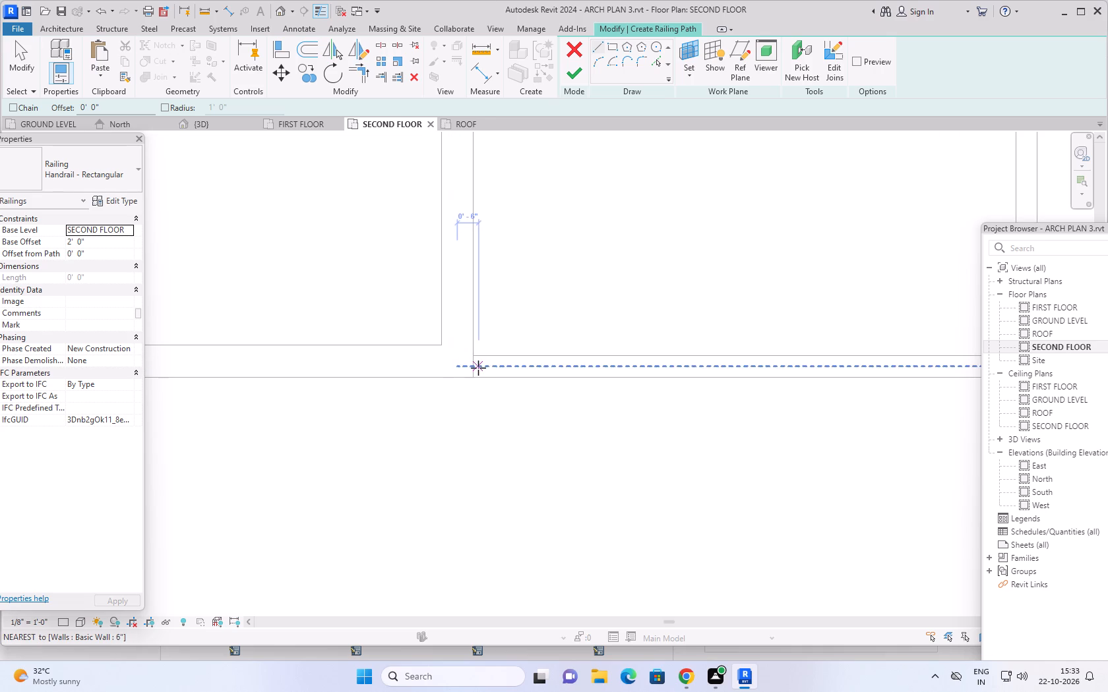
{"action": "scroll", "coordinate": [474, 367], "scroll_direction": "up", "scroll_amount": 1}
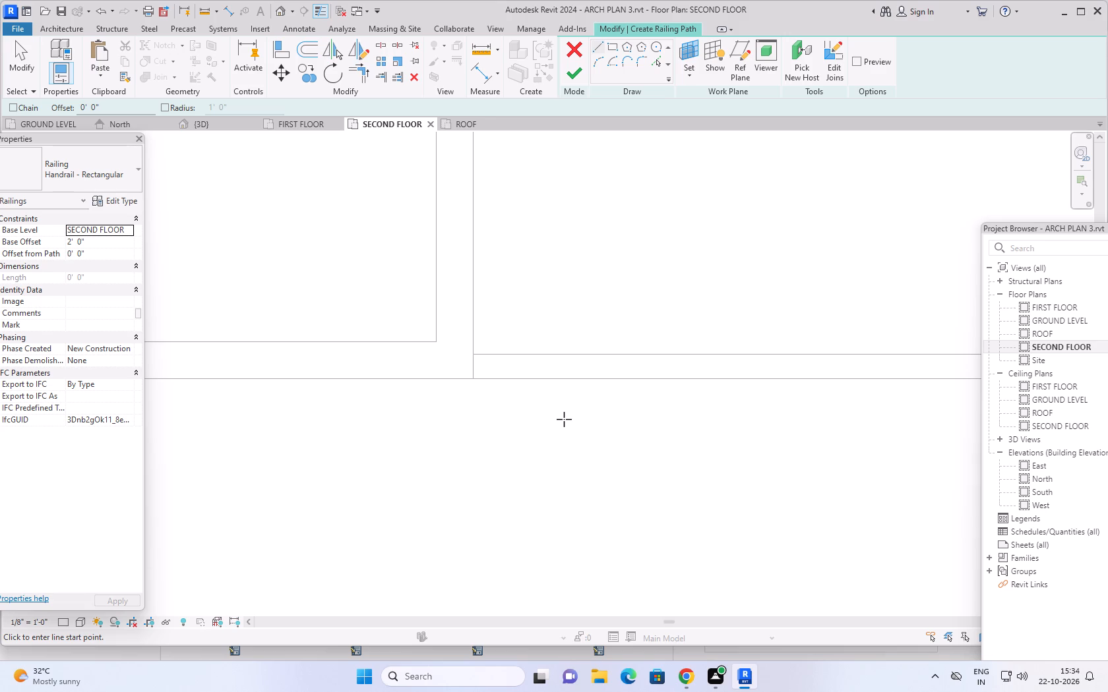
{"action": "scroll", "coordinate": [561, 424], "scroll_direction": "down", "scroll_amount": 3}
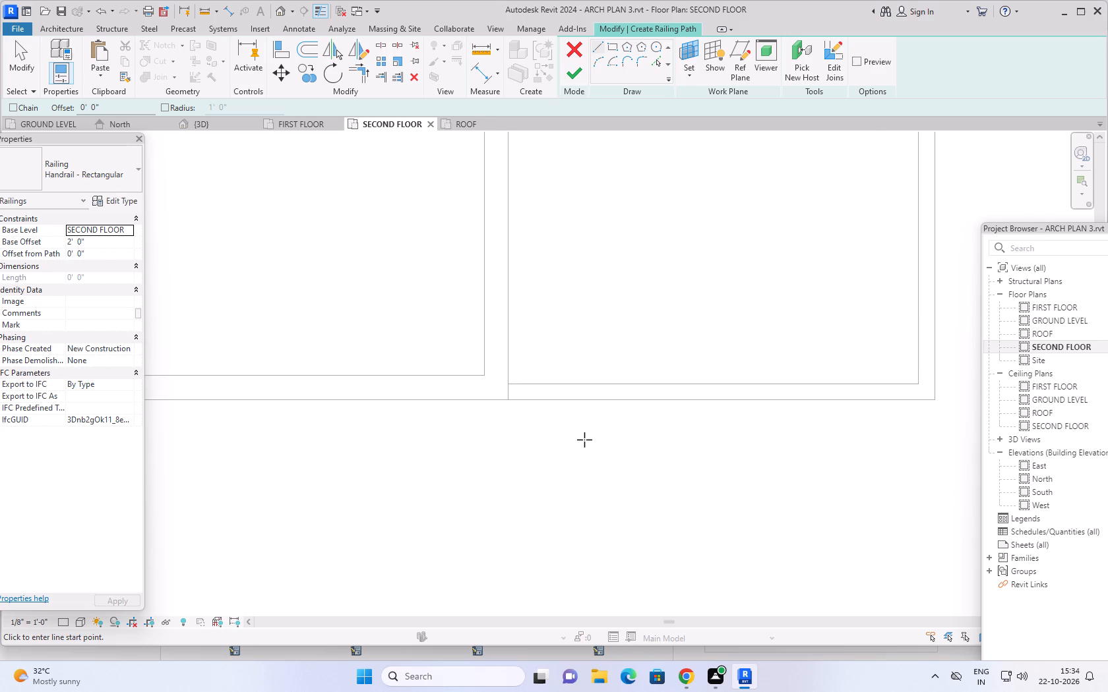
{"action": "scroll", "coordinate": [584, 439], "scroll_direction": "down", "scroll_amount": 2}
{"action": "middle_click_drag", "start_coordinate": [636, 484], "coordinate": [622, 484]}
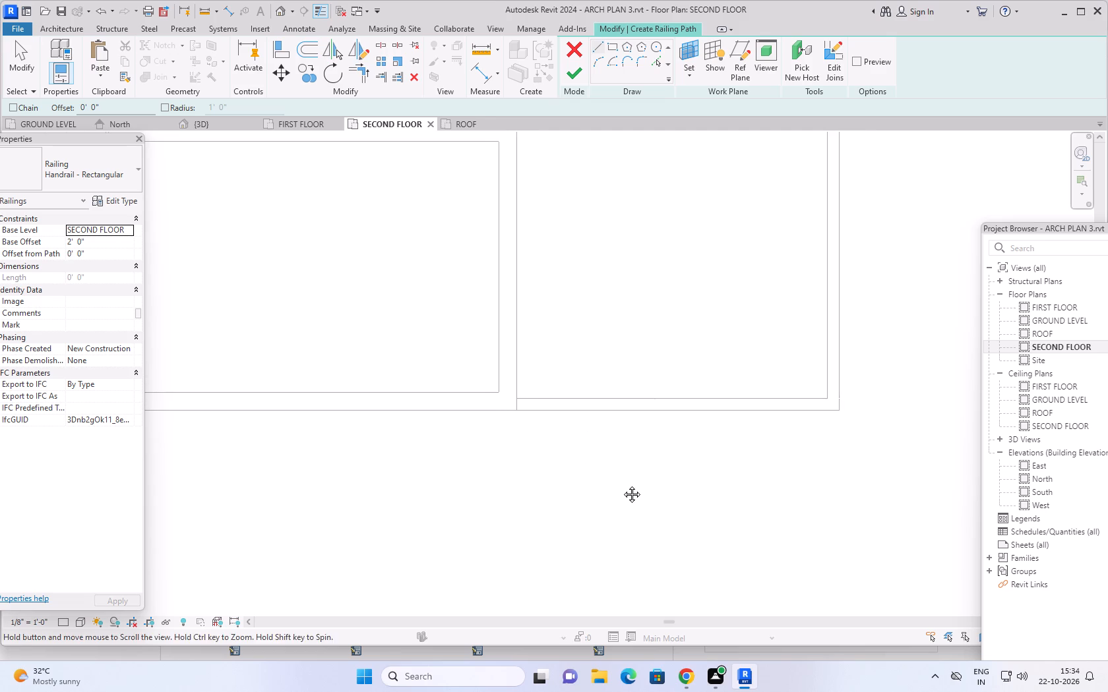
{"action": "middle_click_drag", "start_coordinate": [622, 484], "coordinate": [615, 486]}
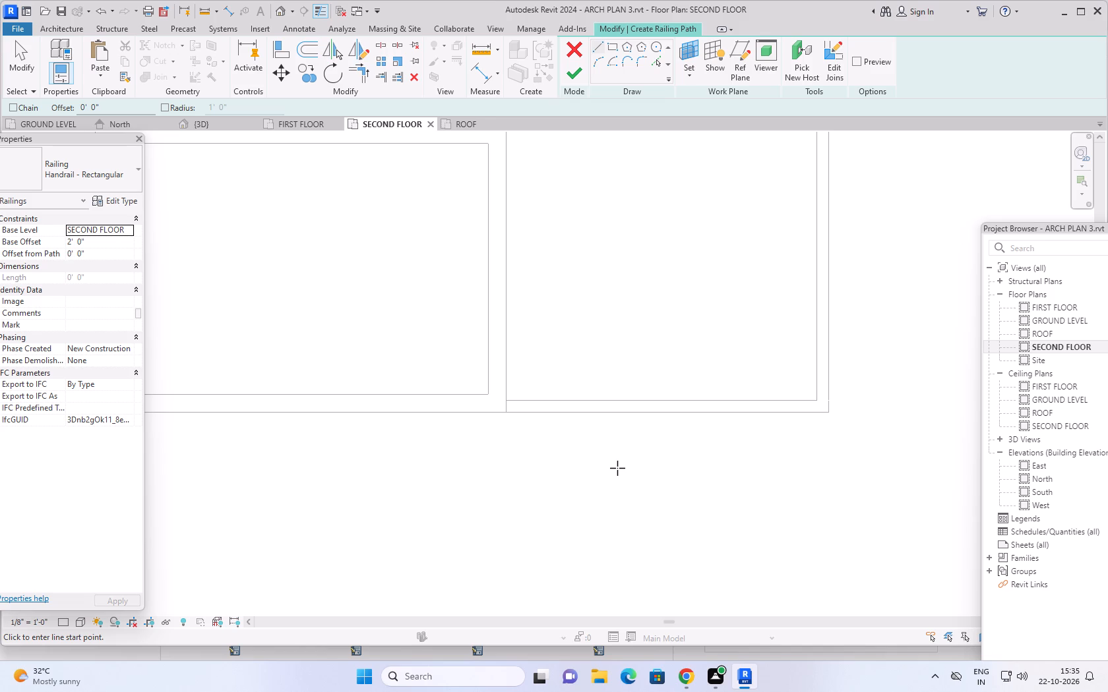
{"action": "scroll", "coordinate": [614, 473], "scroll_direction": "down", "scroll_amount": 5}
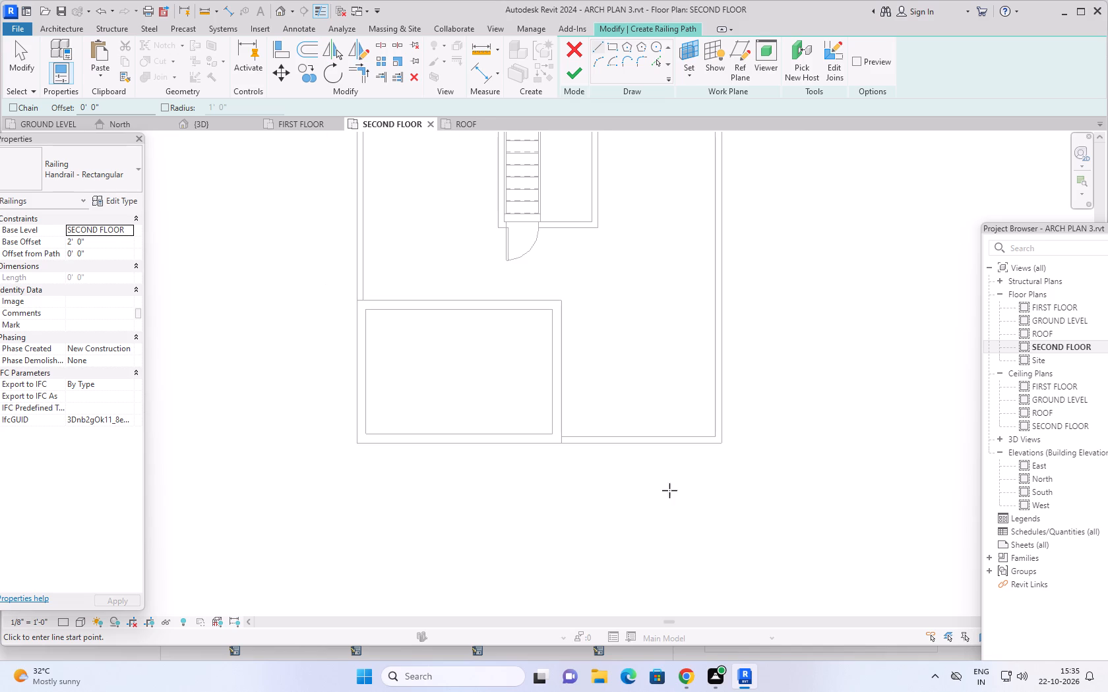
{"action": "middle_click_drag", "start_coordinate": [782, 415], "coordinate": [631, 490]}
{"action": "scroll", "coordinate": [782, 415], "scroll_direction": "down", "scroll_amount": 1}
{"action": "scroll", "coordinate": [461, 515], "scroll_direction": "up", "scroll_amount": 8}
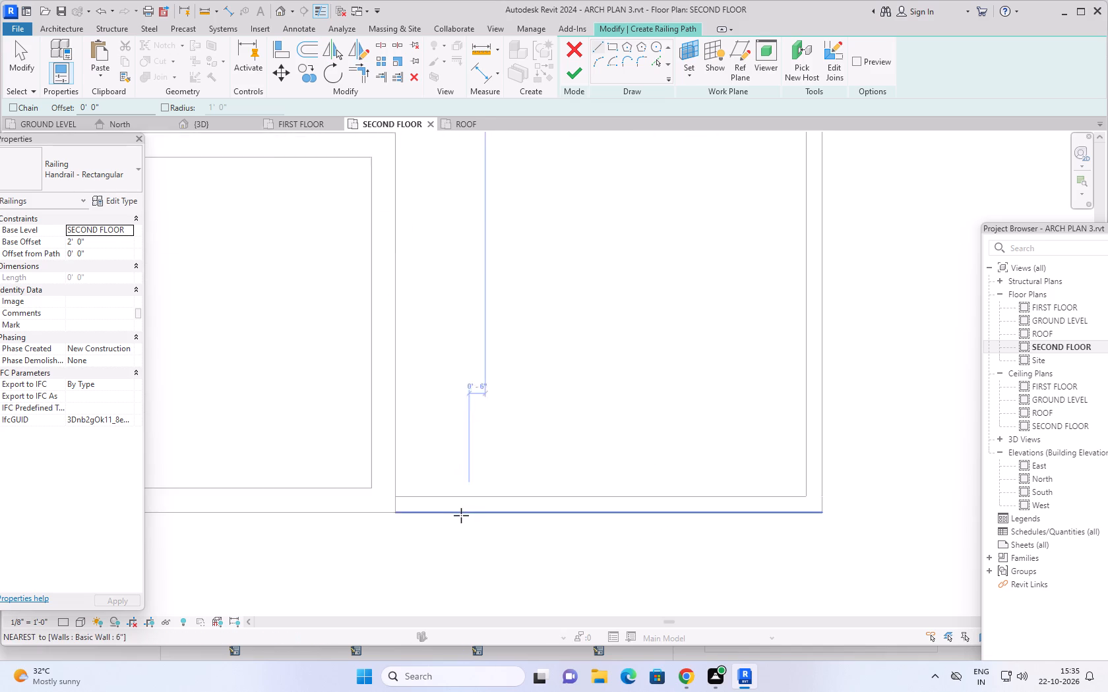
{"action": "scroll", "coordinate": [461, 515], "scroll_direction": "up", "scroll_amount": 1}
{"action": "scroll", "coordinate": [399, 482], "scroll_direction": "up", "scroll_amount": 4}
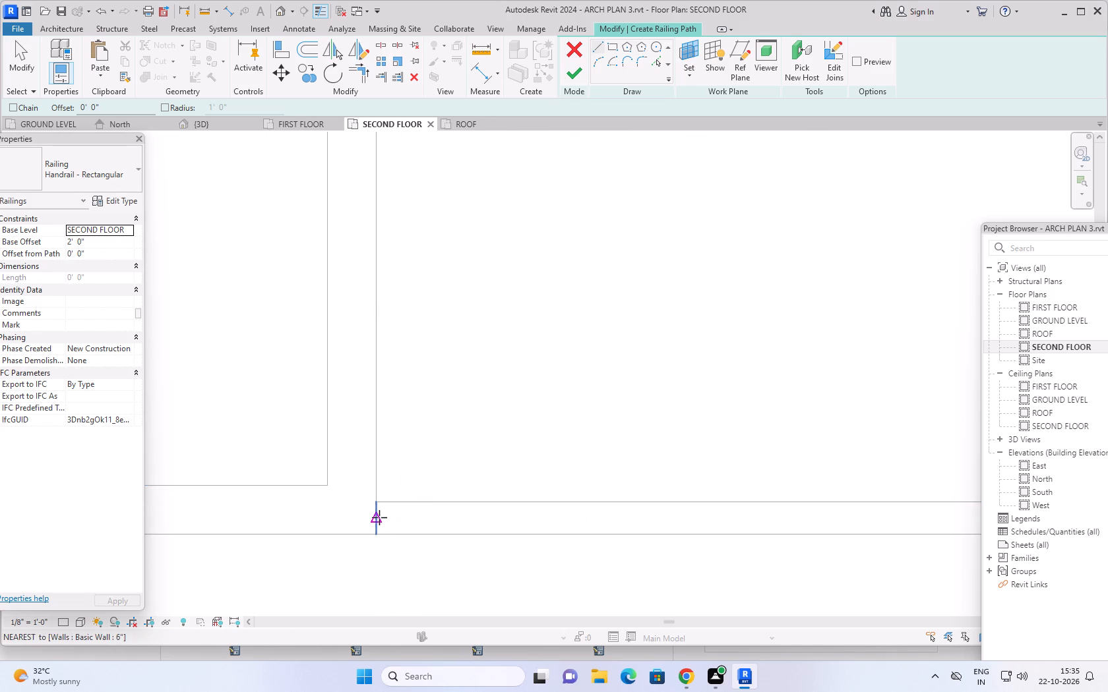
{"action": "left_click", "coordinate": [377, 519]}
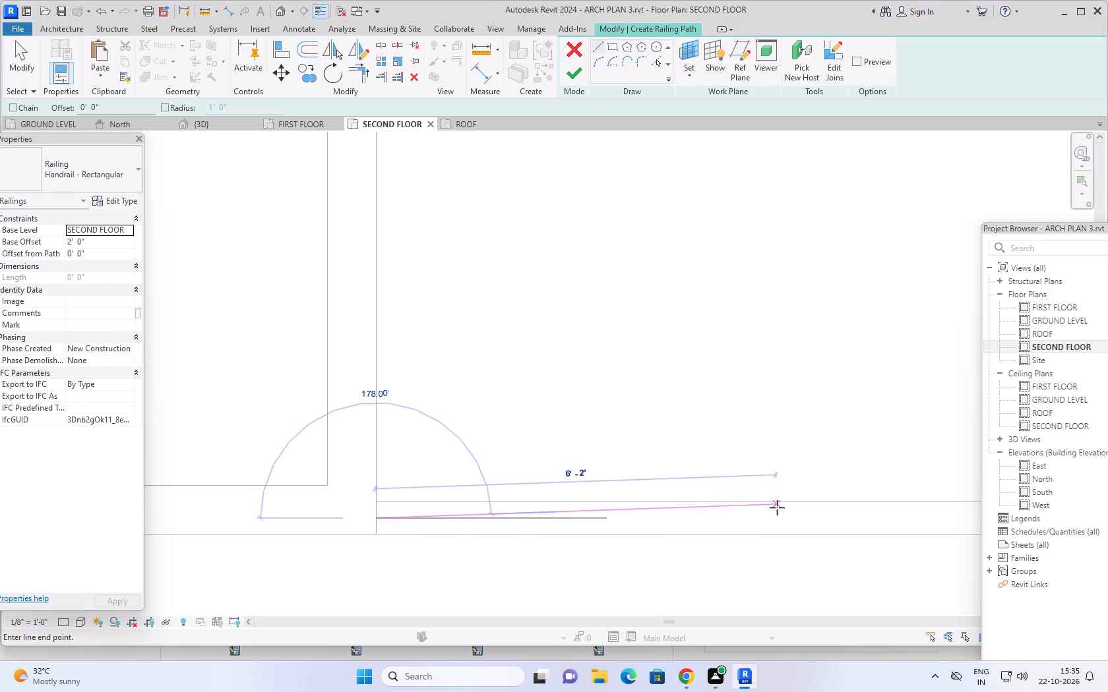
{"action": "scroll", "coordinate": [781, 510], "scroll_direction": "down", "scroll_amount": 4}
{"action": "middle_click_drag", "start_coordinate": [835, 514], "coordinate": [465, 494]}
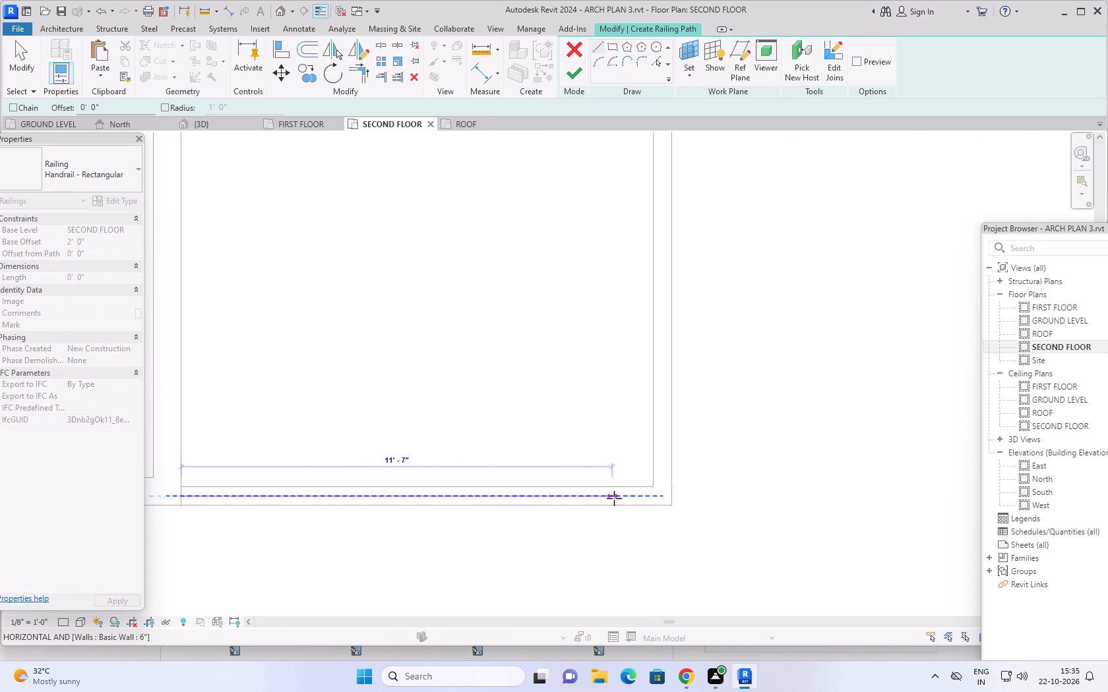
{"action": "left_click", "coordinate": [662, 494]}
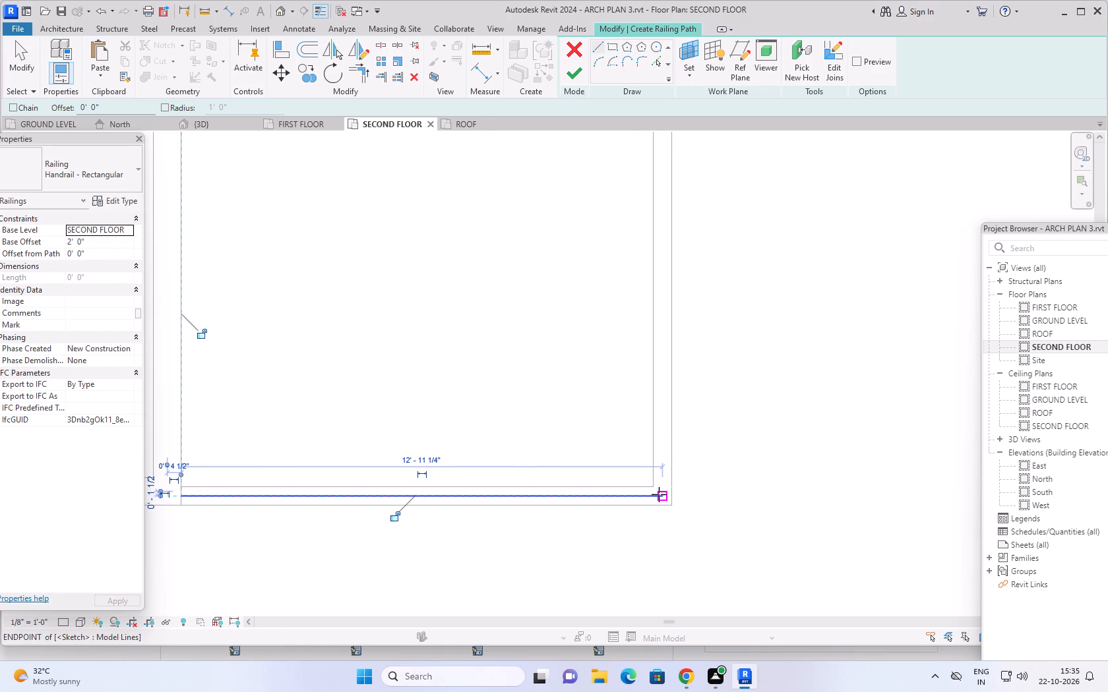
Continue the railing path along the east 6" wall's centreline from the front corner to the rear corner.
{"action": "left_click", "coordinate": [660, 495]}
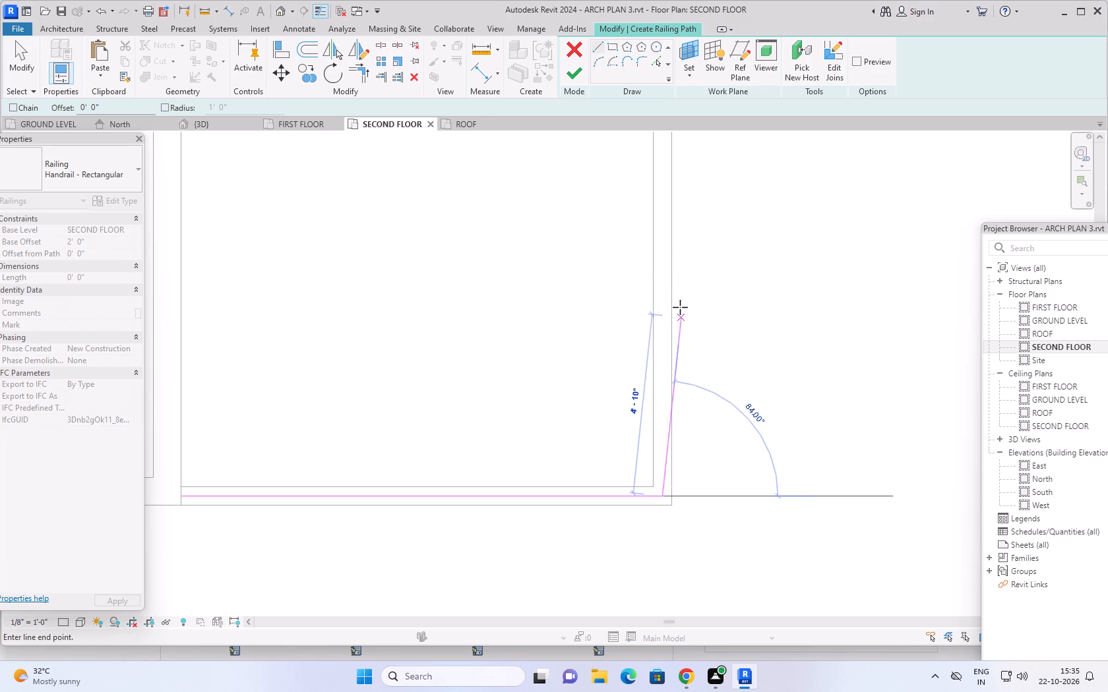
{"action": "scroll", "coordinate": [665, 171], "scroll_direction": "down", "scroll_amount": 2}
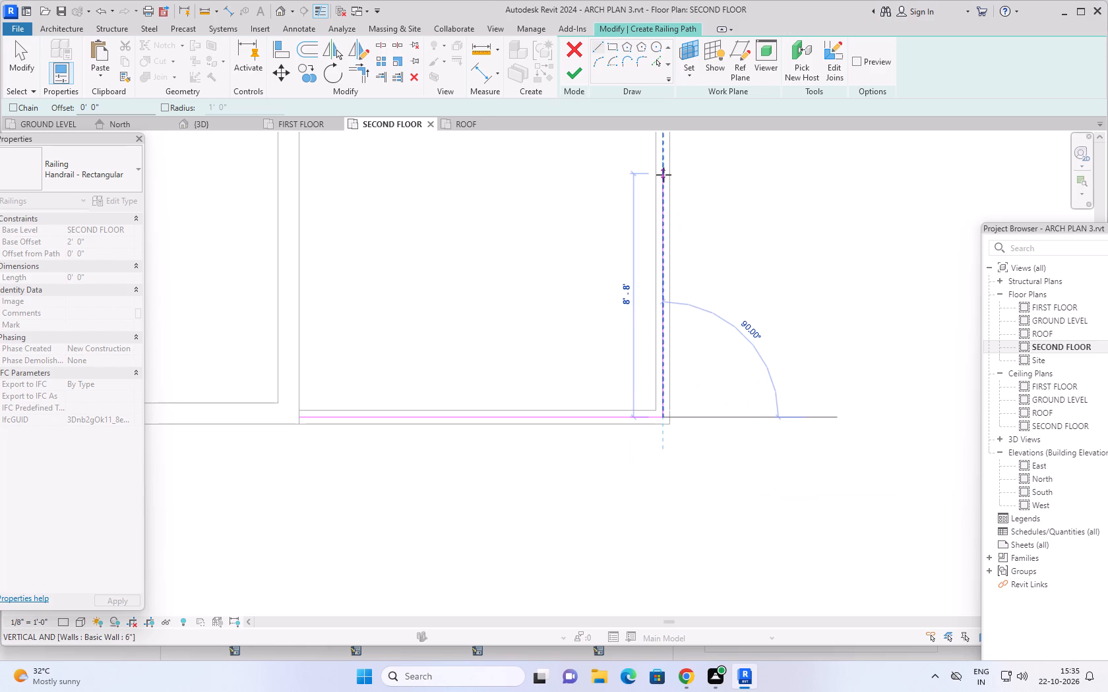
{"action": "middle_click_drag", "start_coordinate": [664, 173], "coordinate": [644, 504]}
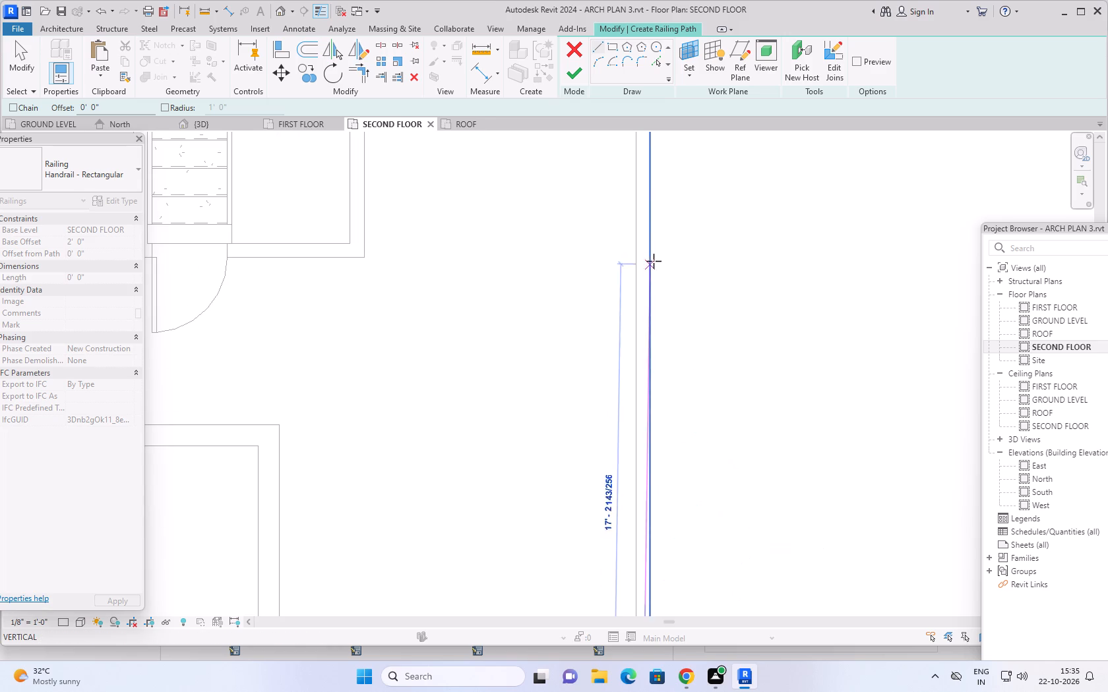
{"action": "scroll", "coordinate": [644, 250], "scroll_direction": "down", "scroll_amount": 1}
{"action": "middle_click_drag", "start_coordinate": [644, 250], "coordinate": [632, 540]}
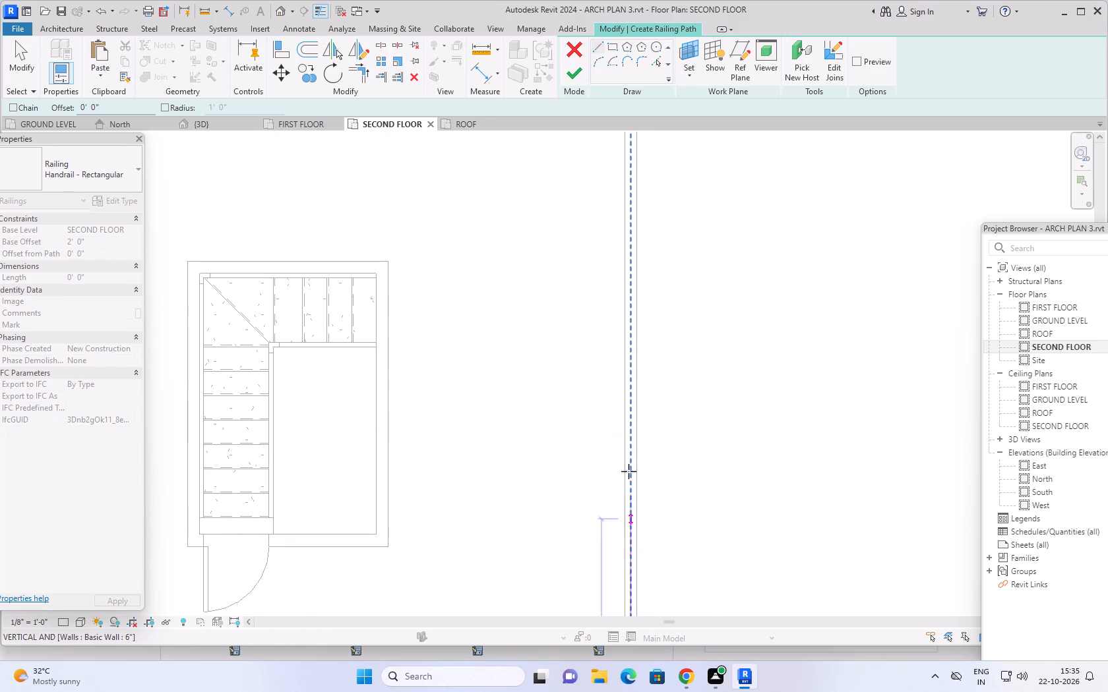
{"action": "middle_click_drag", "start_coordinate": [635, 251], "coordinate": [626, 586]}
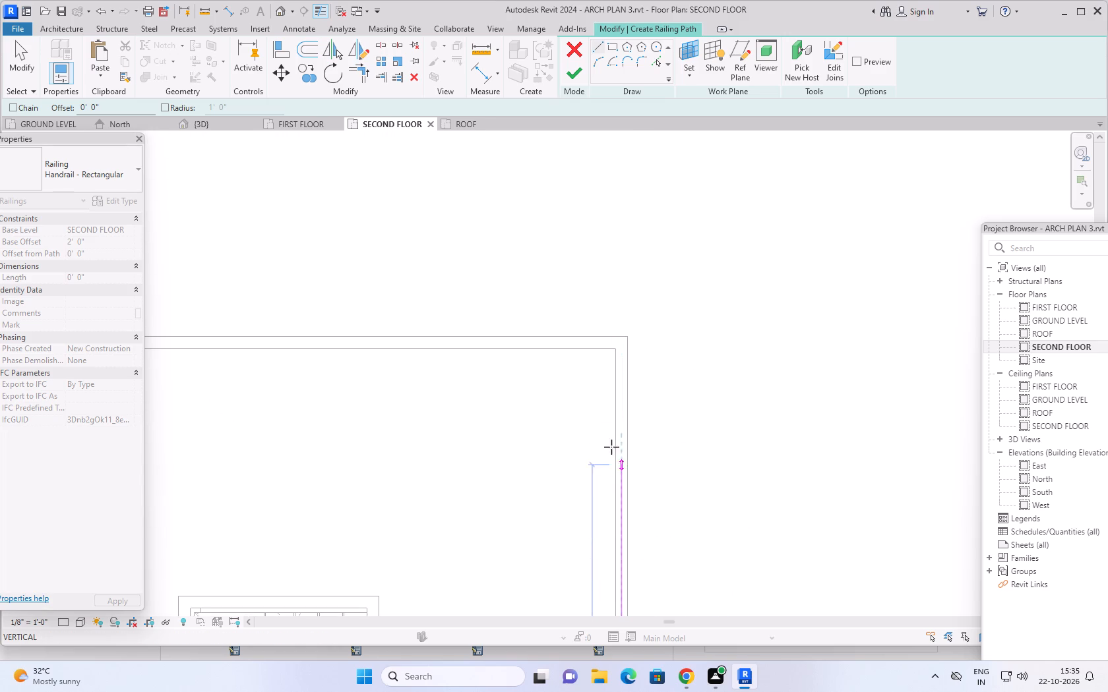
{"action": "scroll", "coordinate": [620, 345], "scroll_direction": "up", "scroll_amount": 9}
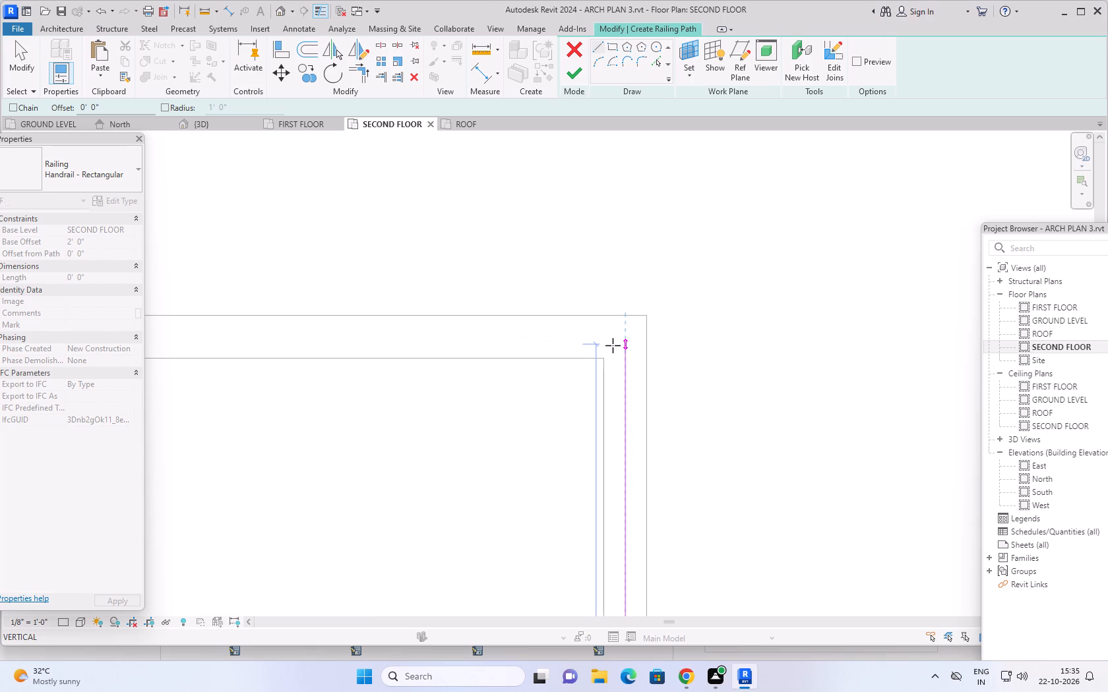
{"action": "left_click", "coordinate": [625, 337]}
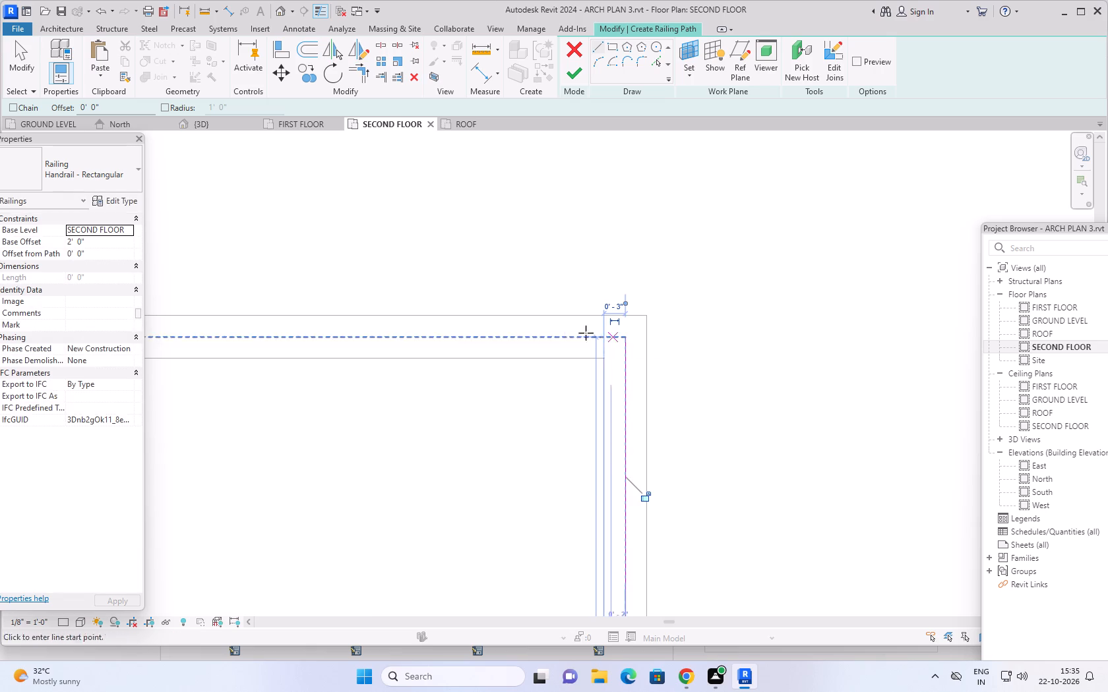
Continue the railing path about 29'-6" along the rear 6" wall's centreline from the east corner to the west corner.
{"action": "left_click", "coordinate": [623, 335]}
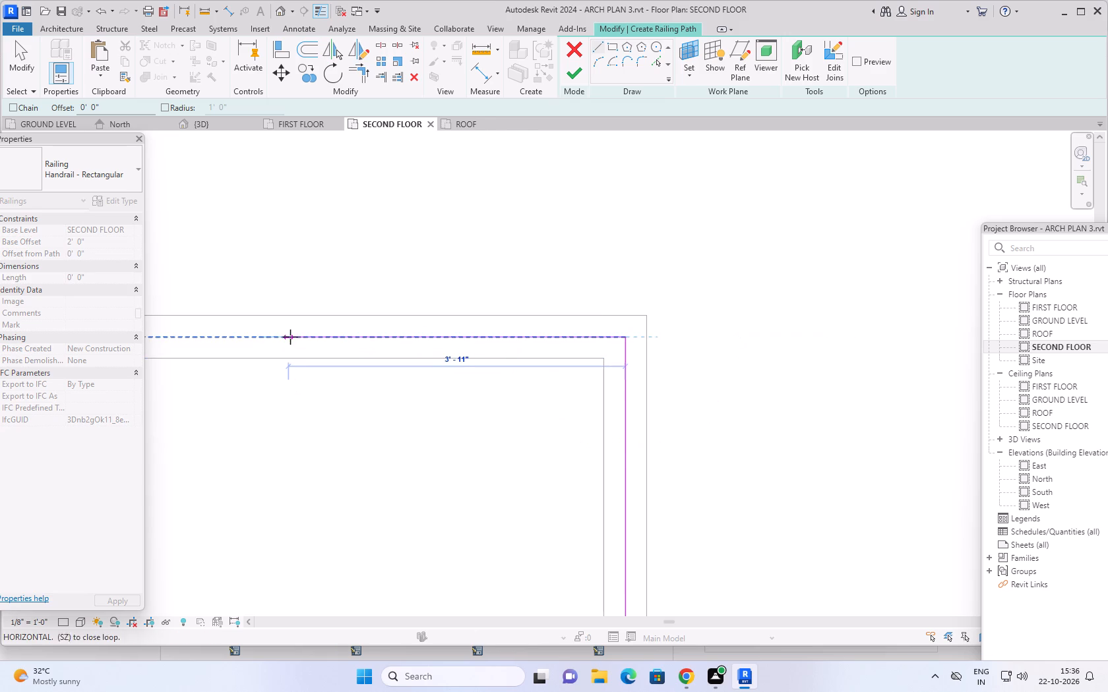
{"action": "scroll", "coordinate": [290, 335], "scroll_direction": "down", "scroll_amount": 3}
{"action": "middle_click_drag", "start_coordinate": [290, 335], "coordinate": [828, 310]}
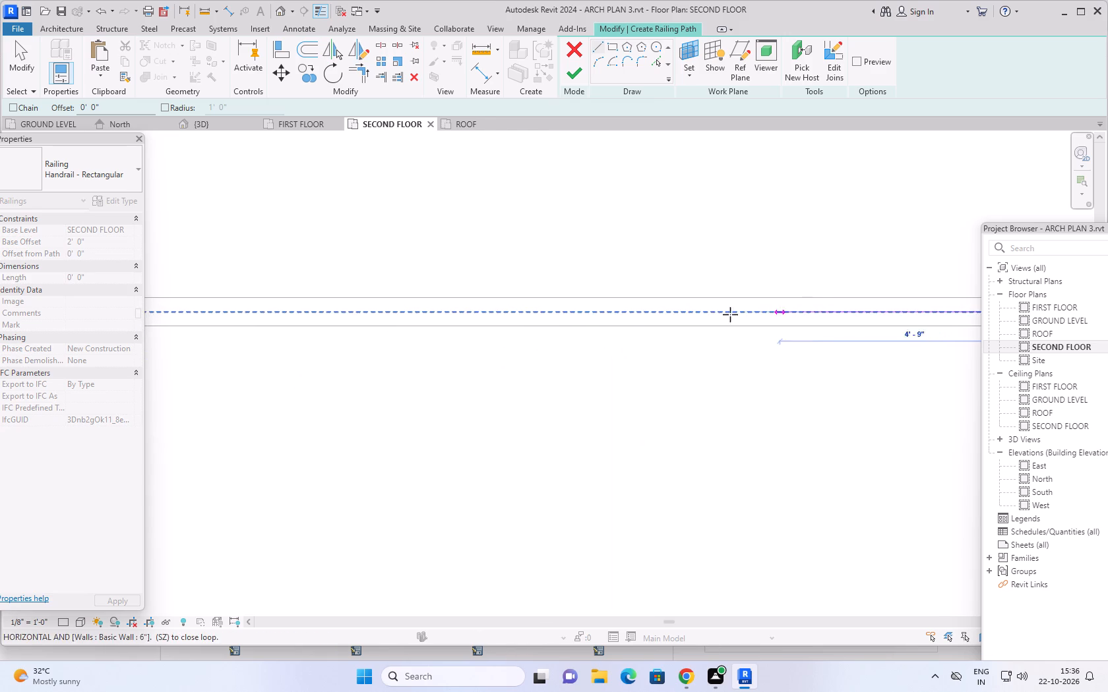
{"action": "scroll", "coordinate": [227, 306], "scroll_direction": "down", "scroll_amount": 3}
{"action": "middle_click_drag", "start_coordinate": [239, 316], "coordinate": [501, 326]}
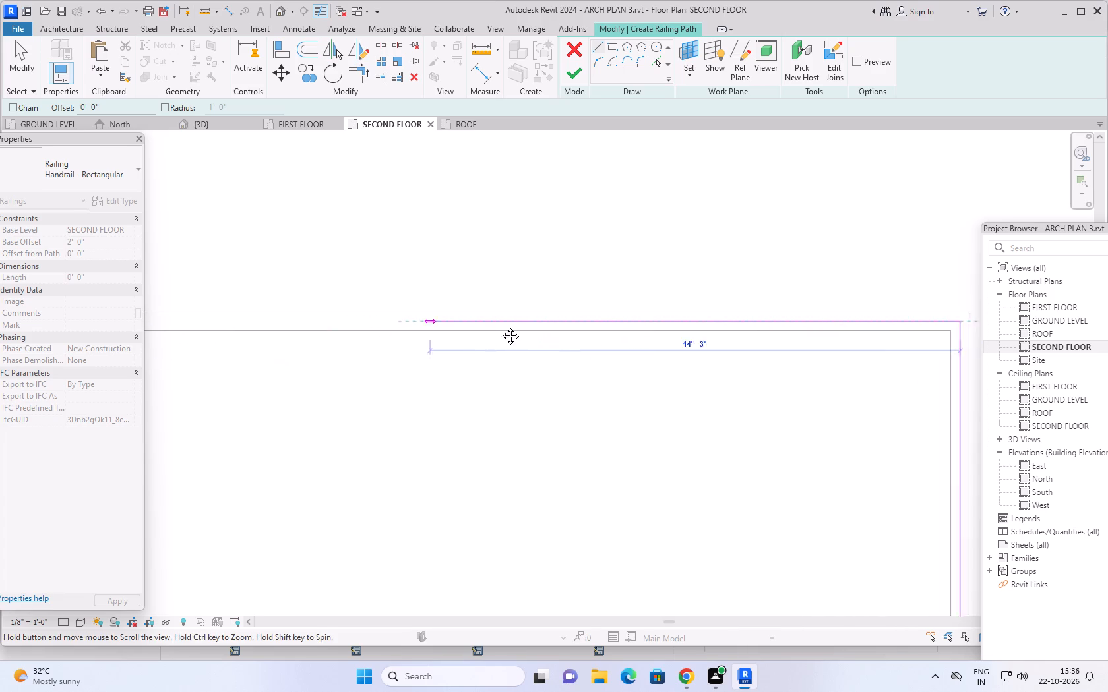
{"action": "middle_click_drag", "start_coordinate": [501, 326], "coordinate": [728, 330]}
{"action": "middle_click_drag", "start_coordinate": [265, 324], "coordinate": [394, 314]}
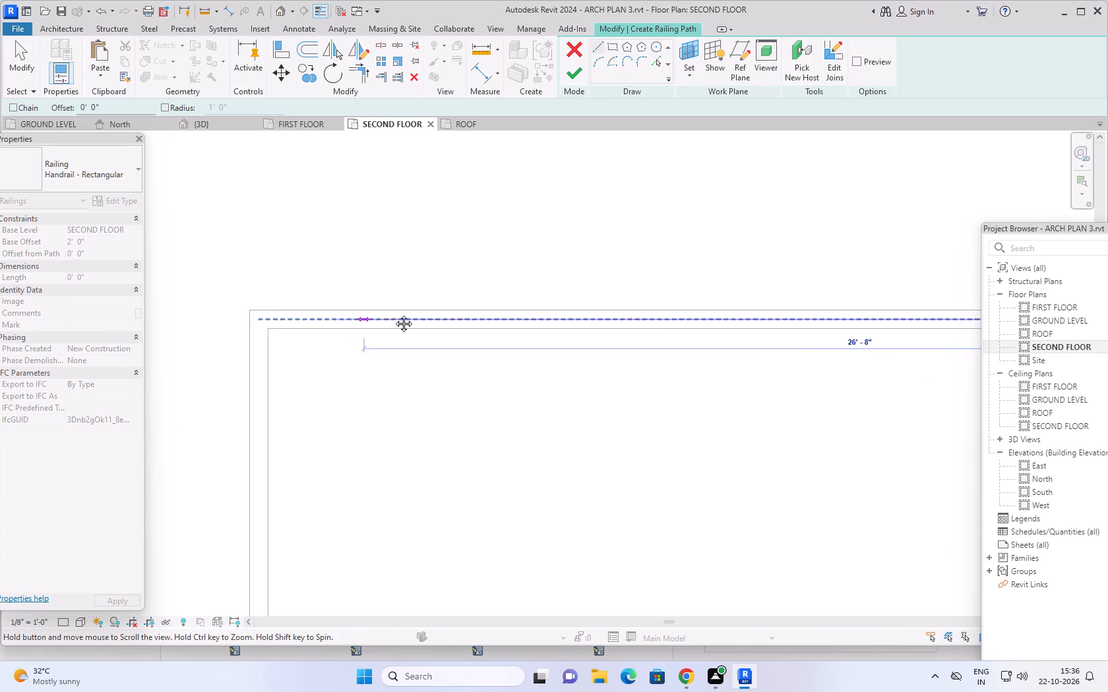
{"action": "middle_click_drag", "start_coordinate": [394, 314], "coordinate": [531, 308]}
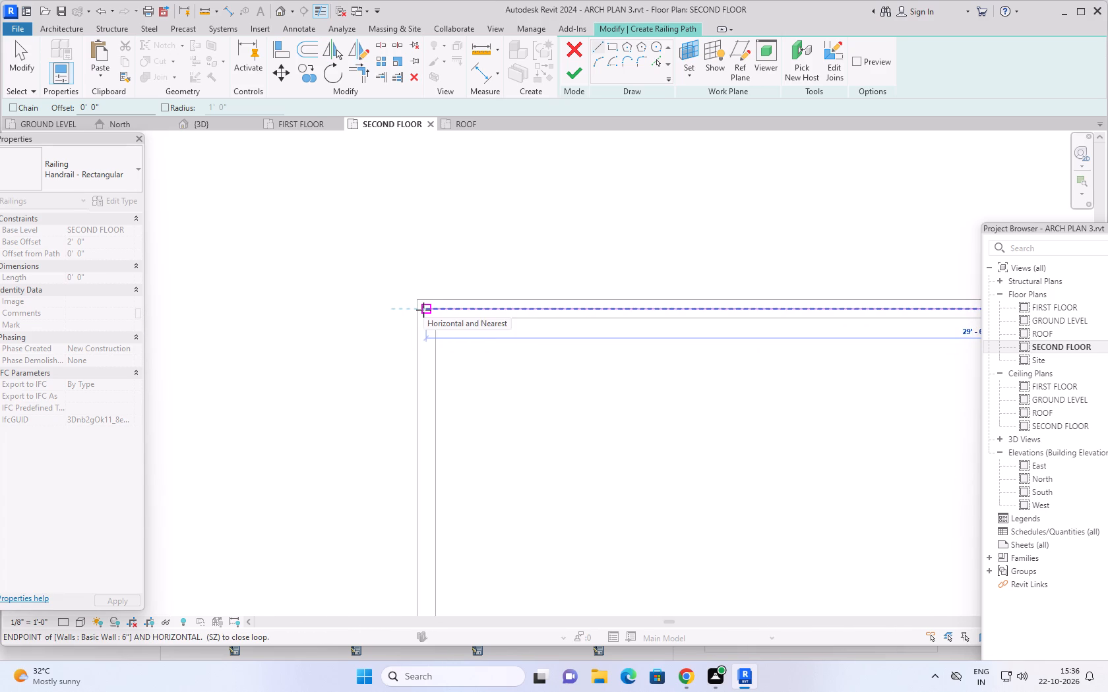
{"action": "left_click", "coordinate": [427, 310]}
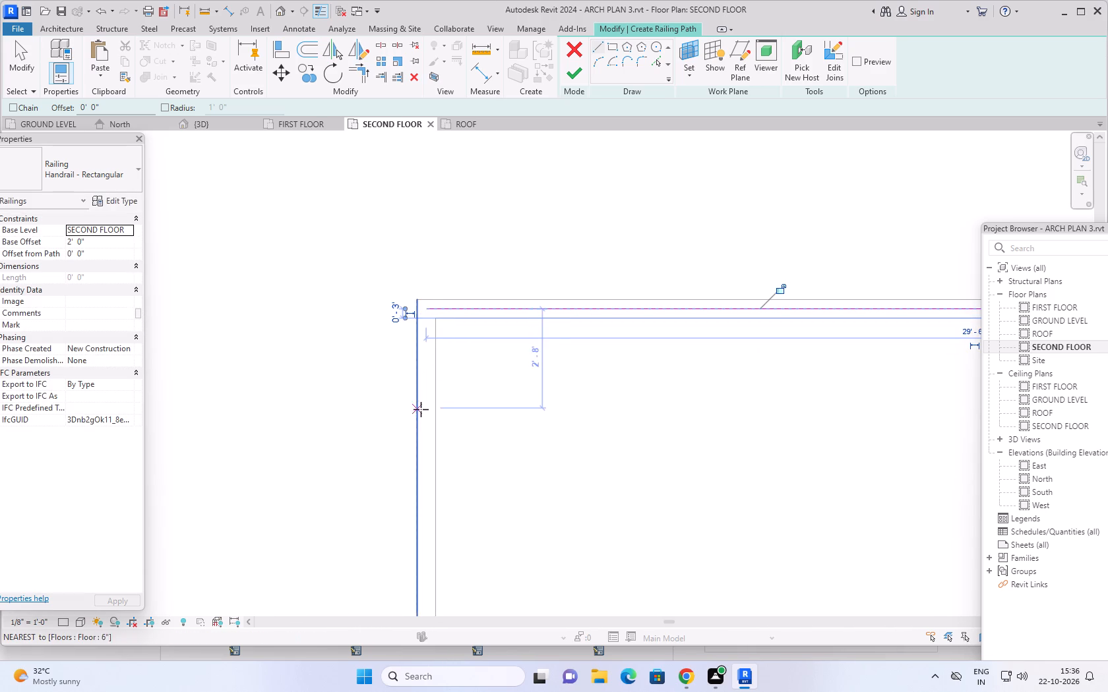
Continue the railing path about 28'-0" along the west 6" wall's centreline to the front room's back wall, and finish the railing.
{"action": "left_click", "coordinate": [425, 308]}
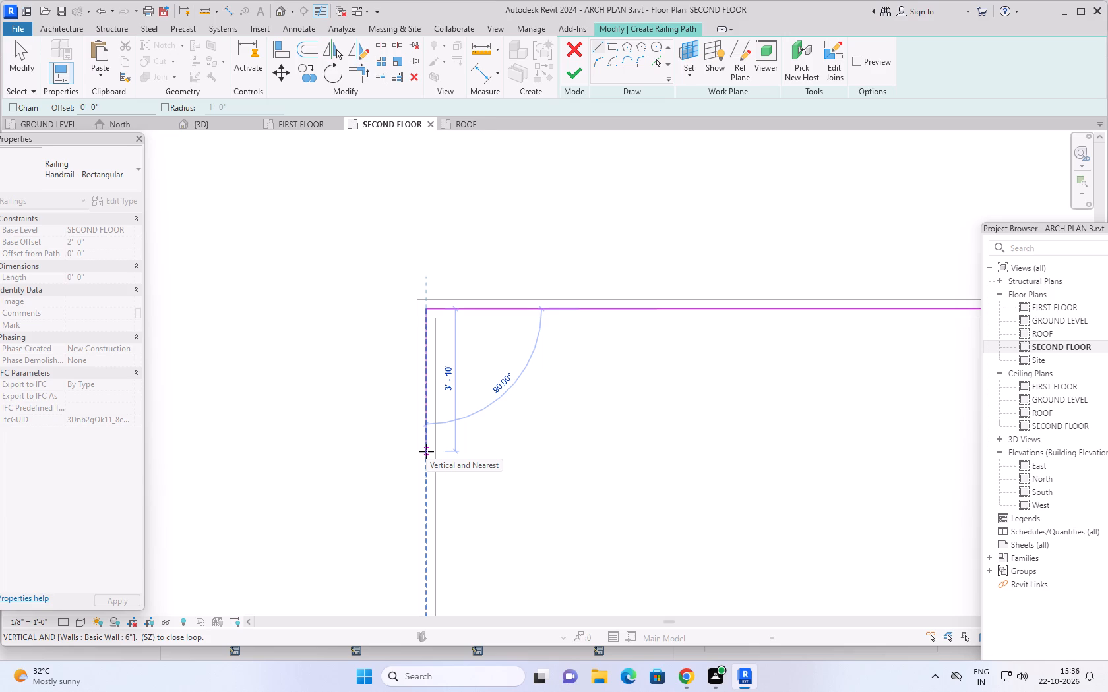
{"action": "scroll", "coordinate": [426, 451], "scroll_direction": "down", "scroll_amount": 1}
{"action": "middle_click_drag", "start_coordinate": [428, 471], "coordinate": [429, 460]}
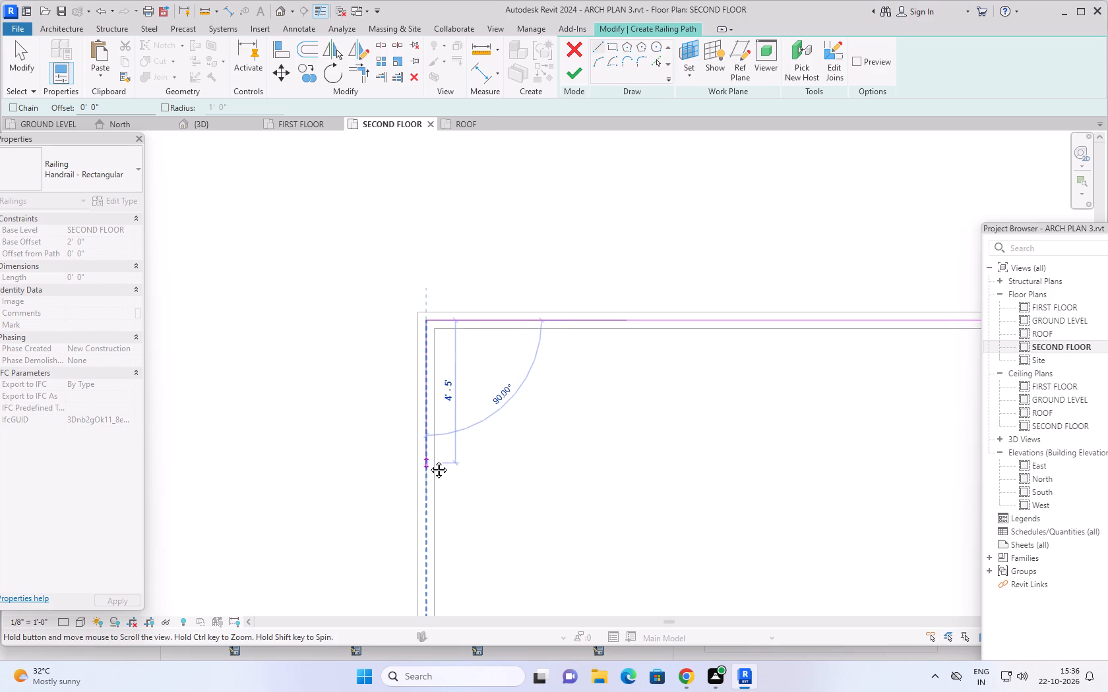
{"action": "middle_click_drag", "start_coordinate": [429, 460], "coordinate": [438, 396]}
{"action": "middle_click_drag", "start_coordinate": [433, 481], "coordinate": [433, 480]}
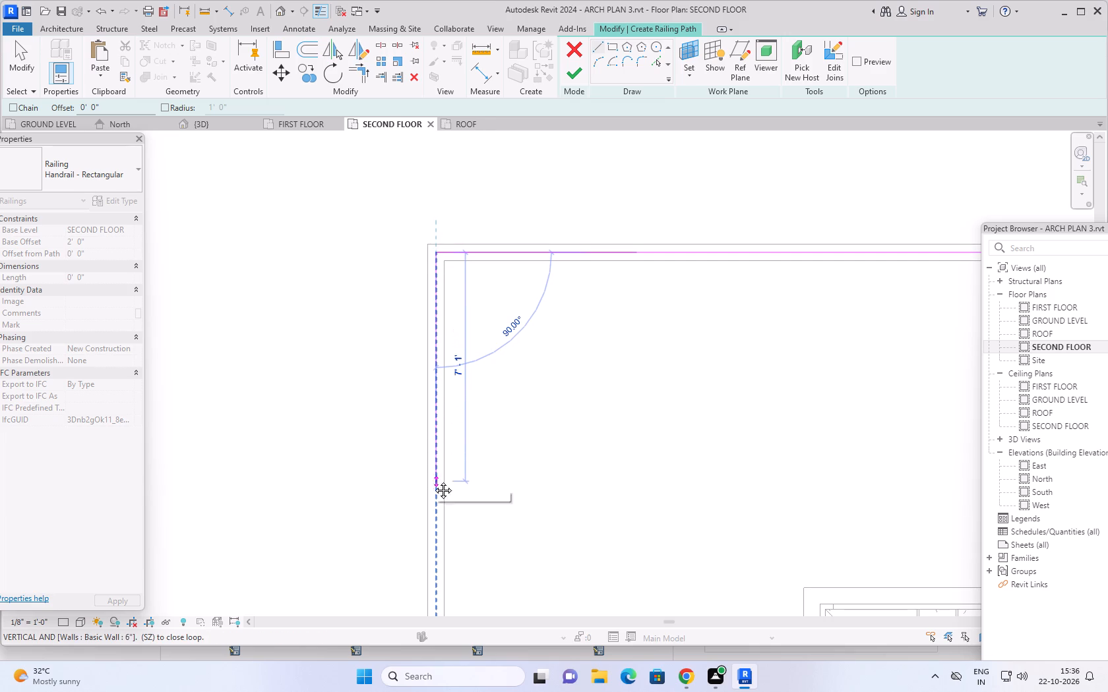
{"action": "middle_click_drag", "start_coordinate": [433, 480], "coordinate": [437, 319]}
{"action": "scroll", "coordinate": [432, 438], "scroll_direction": "down", "scroll_amount": 1}
{"action": "middle_click_drag", "start_coordinate": [437, 489], "coordinate": [430, 303]}
{"action": "middle_click_drag", "start_coordinate": [431, 473], "coordinate": [431, 285]}
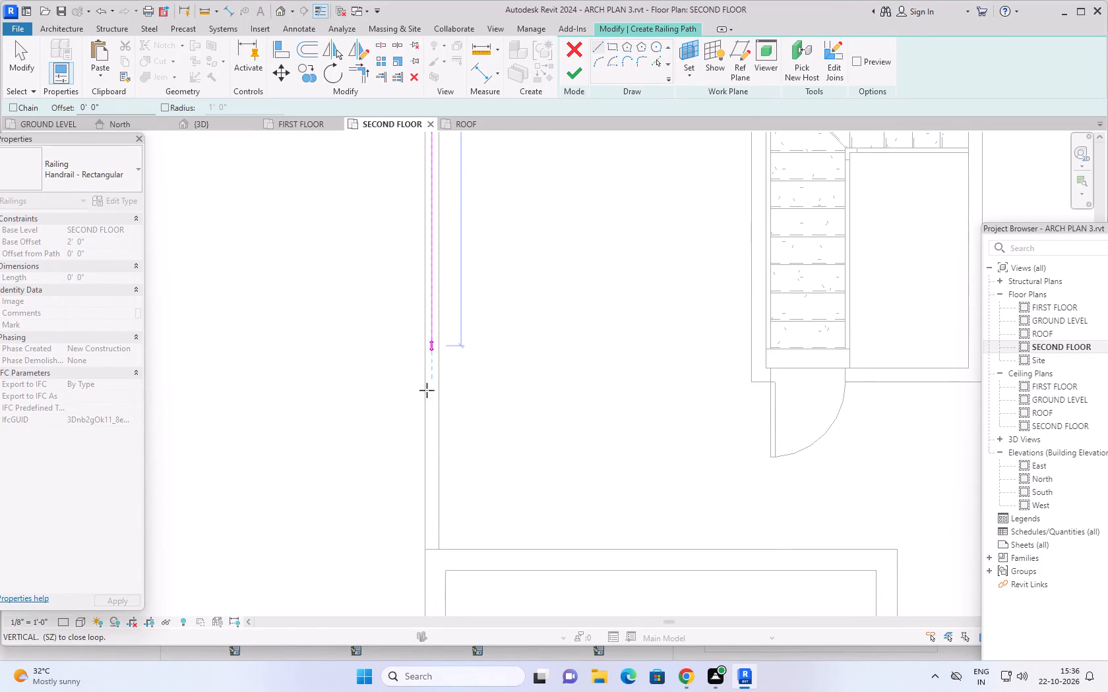
{"action": "left_click", "coordinate": [433, 549]}
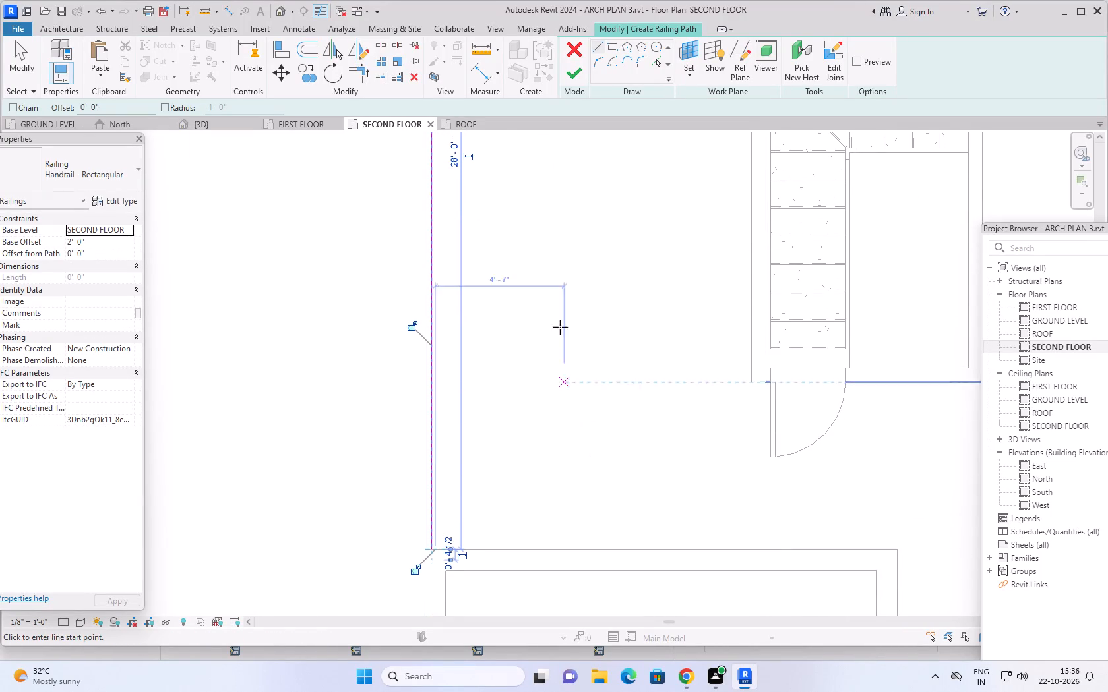
{"action": "left_click", "coordinate": [572, 74]}
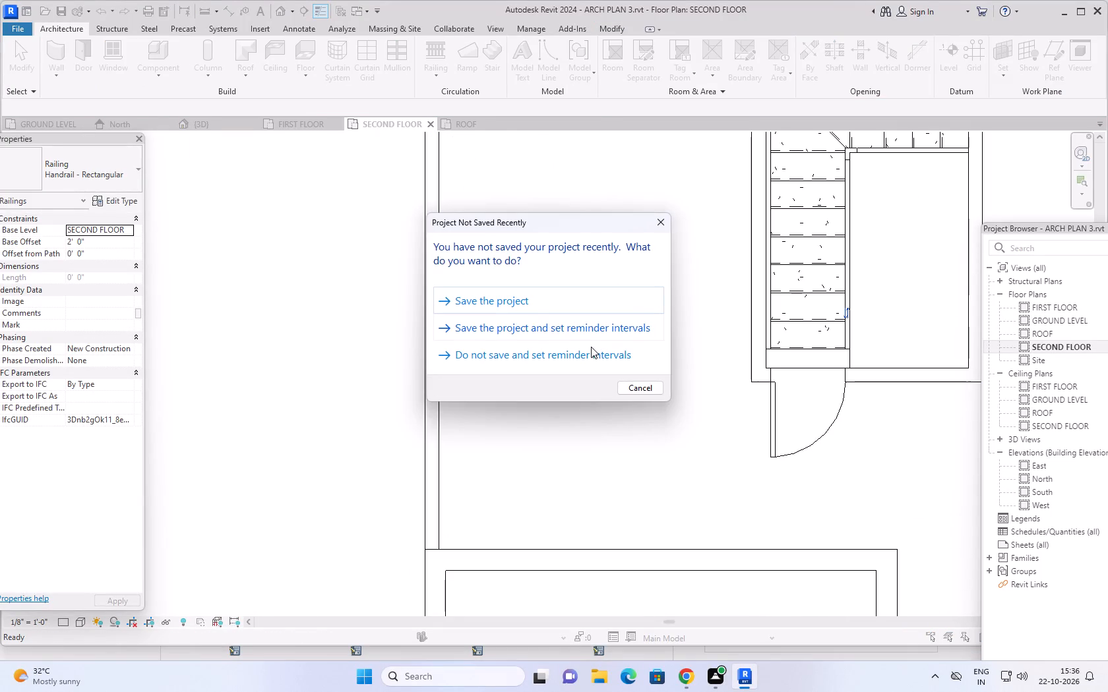
Dismiss the save reminder and save the project.
{"action": "left_click", "coordinate": [667, 215]}
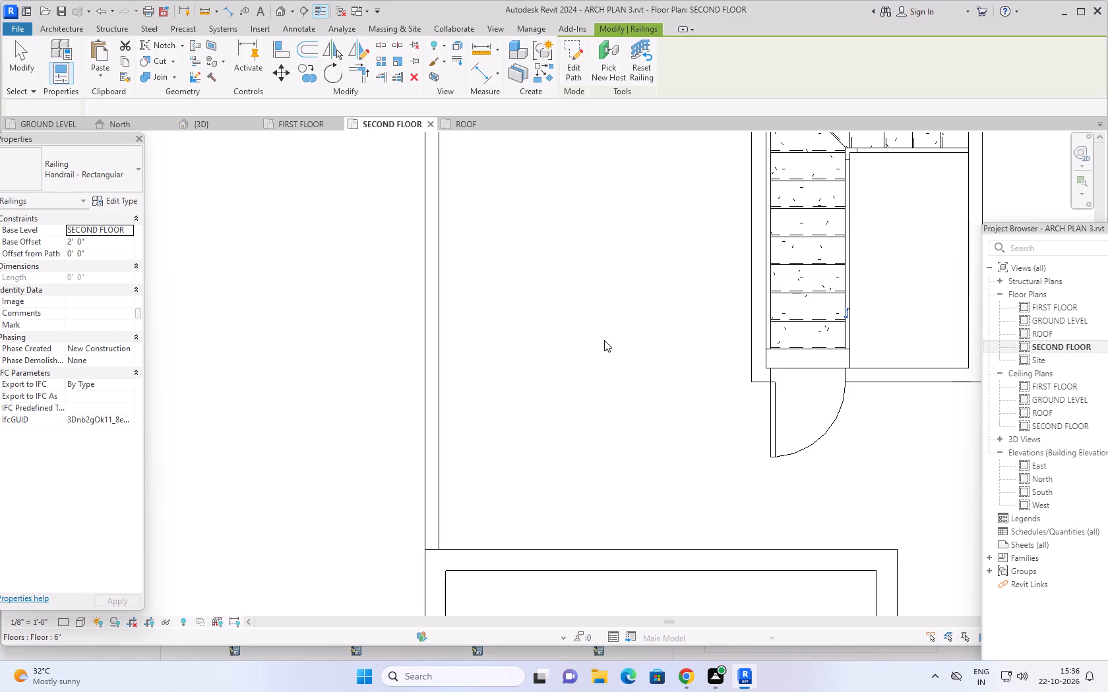
{"action": "key", "text": "ctrl+s"}
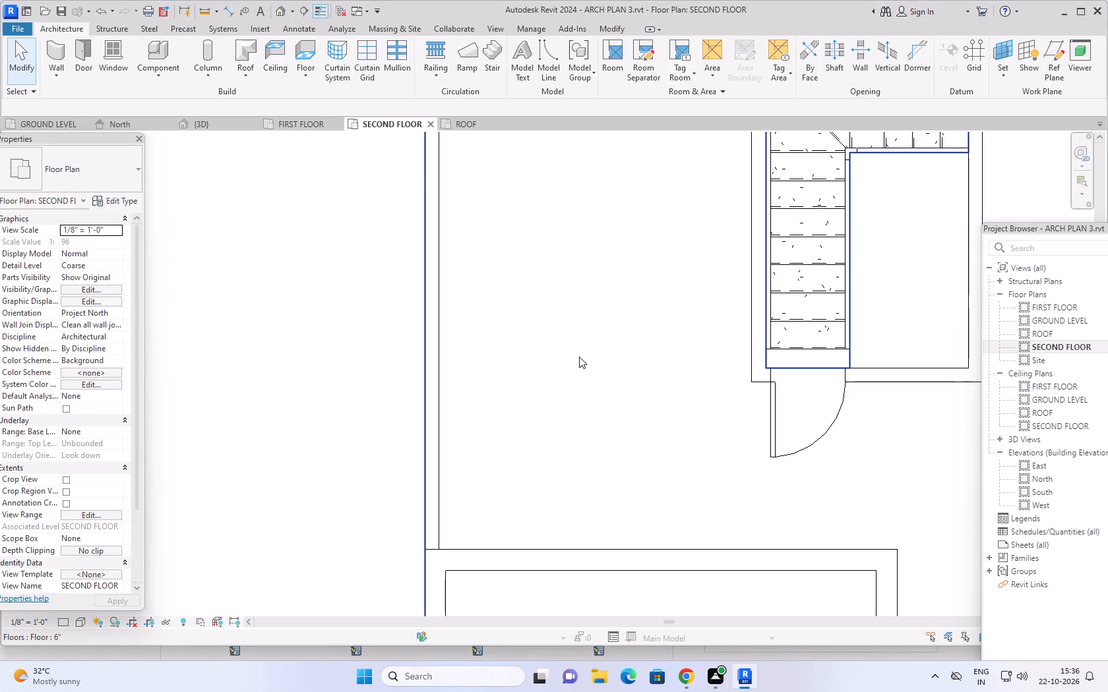
Examine the new terrace railing and the overall house from the front and east side in the 3D view.
{"action": "scroll", "coordinate": [578, 358], "scroll_direction": "down", "scroll_amount": 11}
{"action": "middle_click_drag", "start_coordinate": [801, 402], "coordinate": [758, 406]}
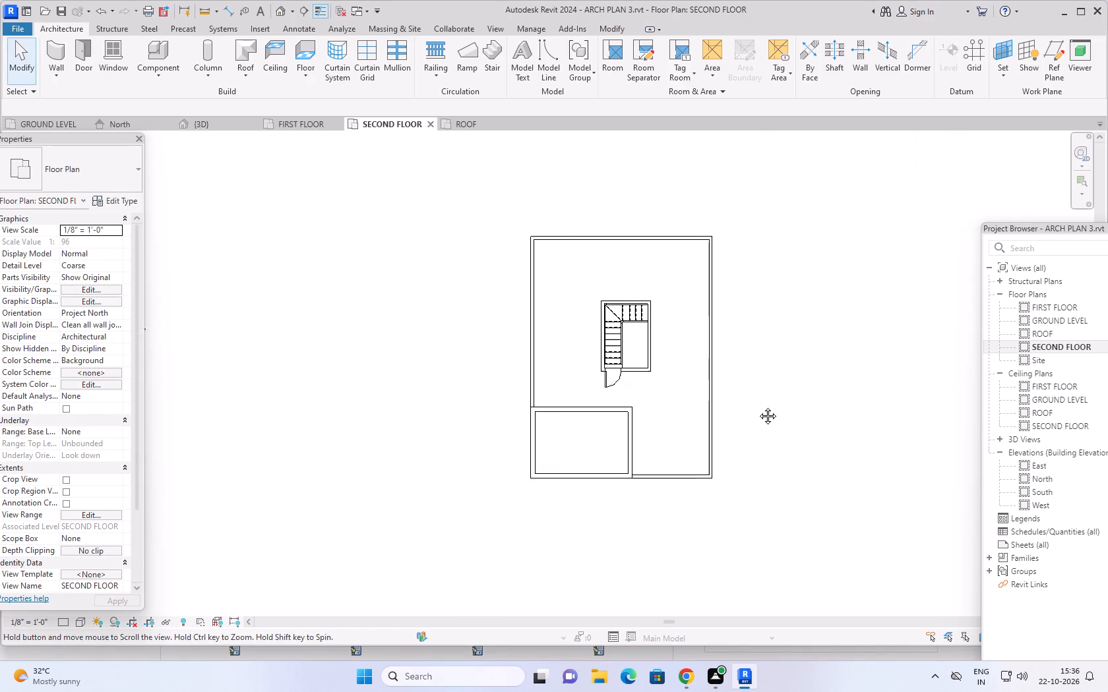
{"action": "middle_click_drag", "start_coordinate": [758, 406], "coordinate": [757, 407]}
{"action": "left_click", "coordinate": [198, 122]}
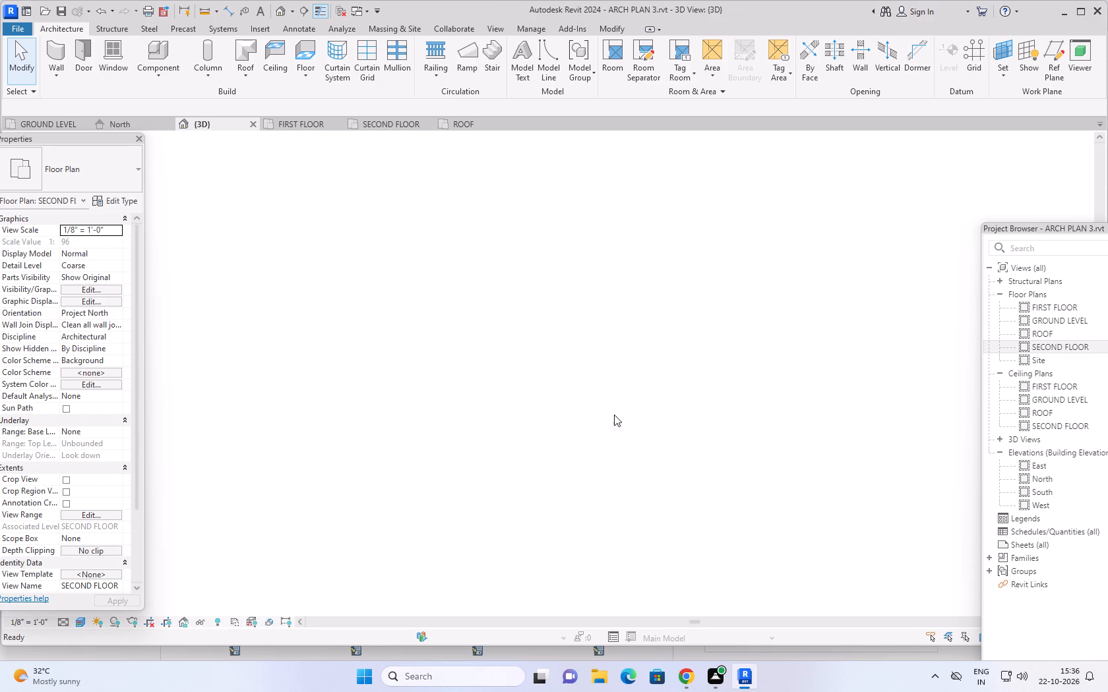
{"action": "scroll", "coordinate": [689, 453], "scroll_direction": "down", "scroll_amount": 1}
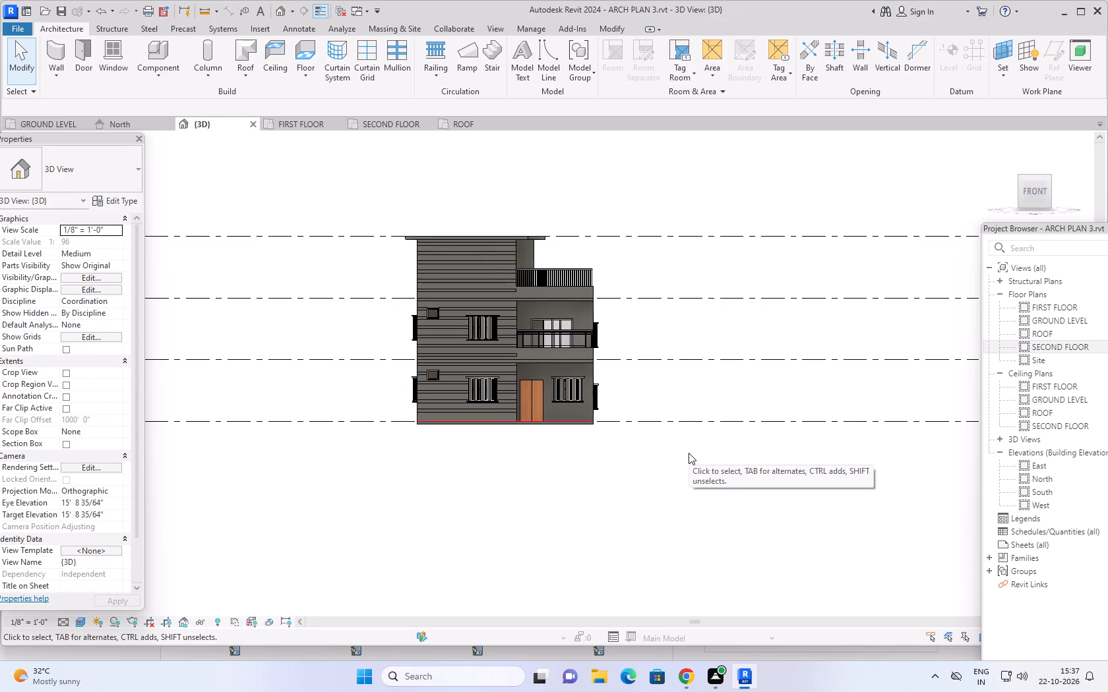
{"action": "middle_click_drag", "start_coordinate": [689, 453], "coordinate": [444, 528], "text": "shift"}
{"action": "scroll", "coordinate": [520, 534], "scroll_direction": "down", "scroll_amount": 1, "text": "shift"}
{"action": "middle_click_drag", "start_coordinate": [442, 527], "coordinate": [402, 523], "text": "shift"}
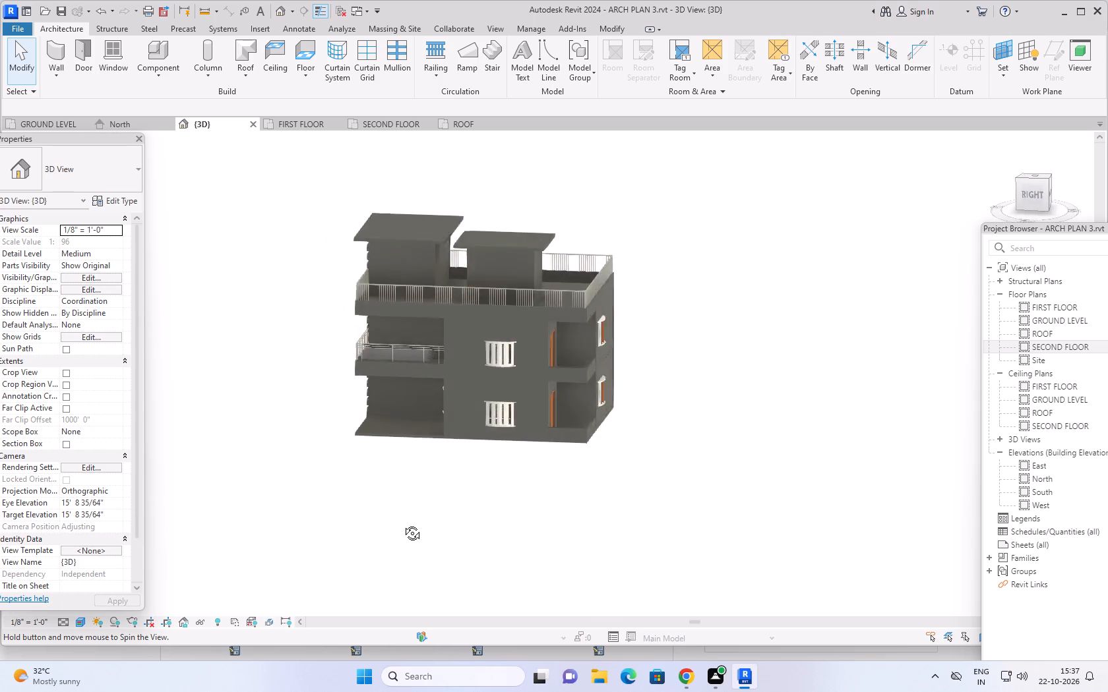
{"action": "middle_click_drag", "start_coordinate": [402, 523], "coordinate": [707, 521], "text": "shift"}
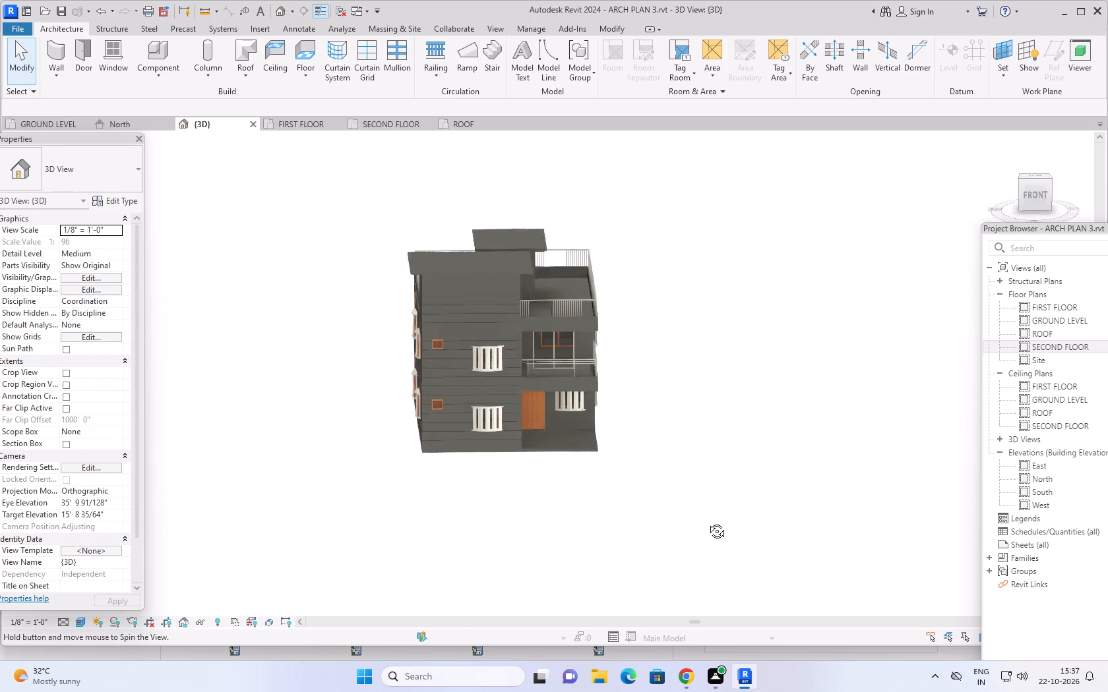
{"action": "middle_click_drag", "start_coordinate": [707, 521], "coordinate": [683, 517], "text": "shift"}
{"action": "scroll", "coordinate": [662, 444], "scroll_direction": "up", "scroll_amount": 3}
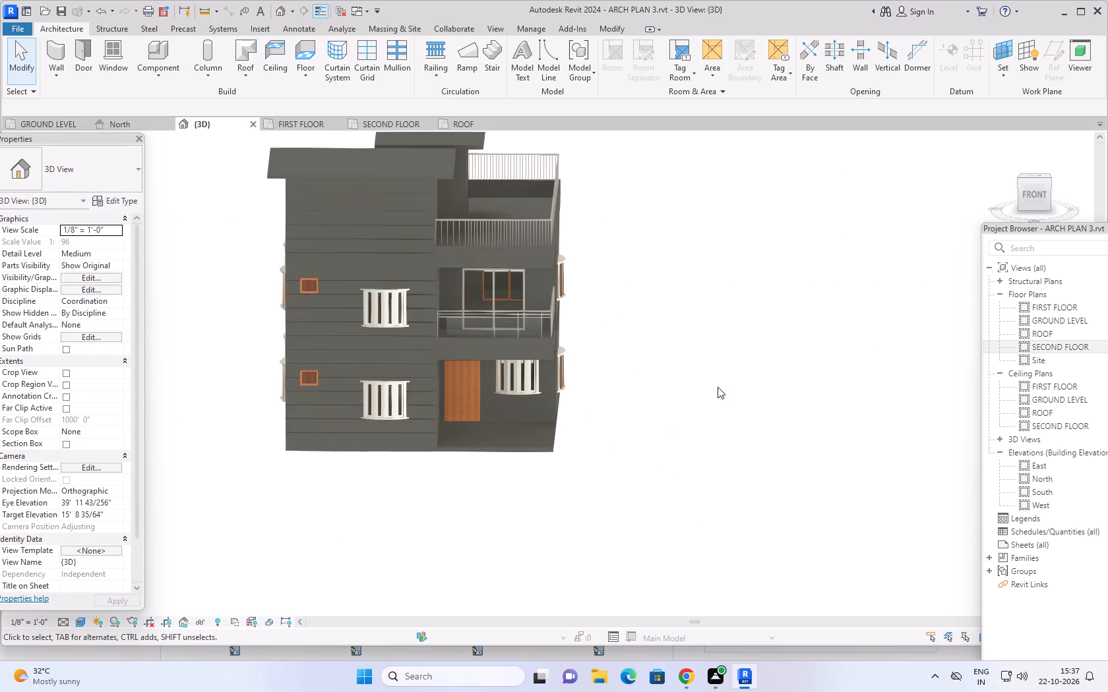
{"action": "middle_click_drag", "start_coordinate": [723, 390], "coordinate": [815, 459]}
{"action": "middle_click_drag", "start_coordinate": [778, 472], "coordinate": [709, 439], "text": "shift"}
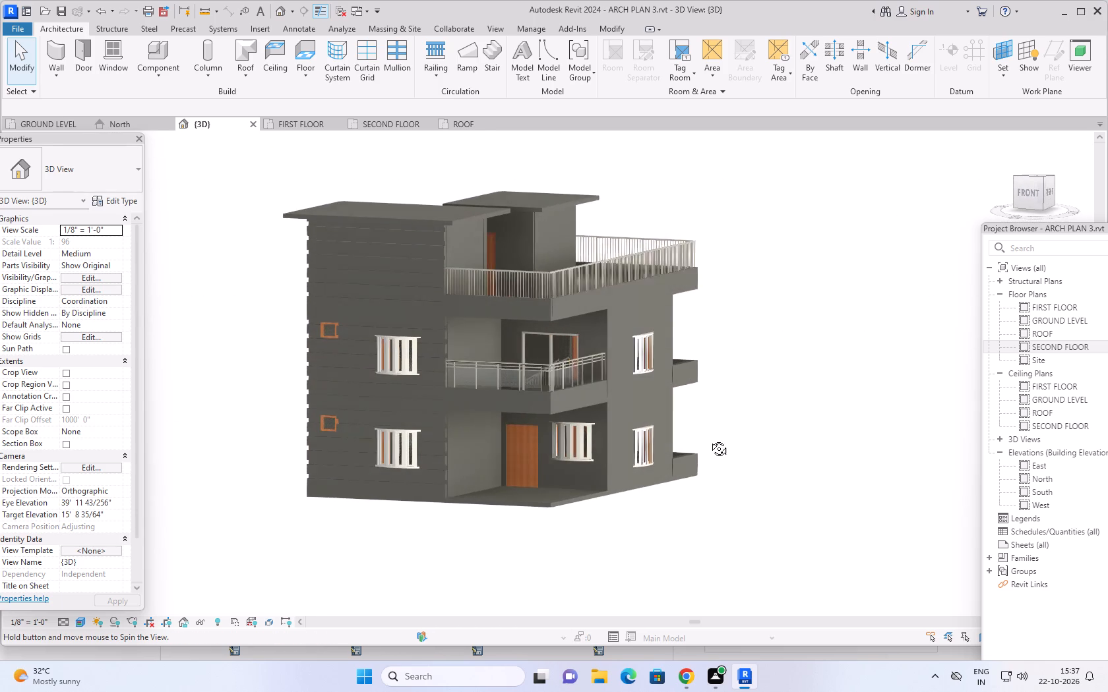
{"action": "middle_click_drag", "start_coordinate": [709, 439], "coordinate": [708, 439], "text": "shift"}
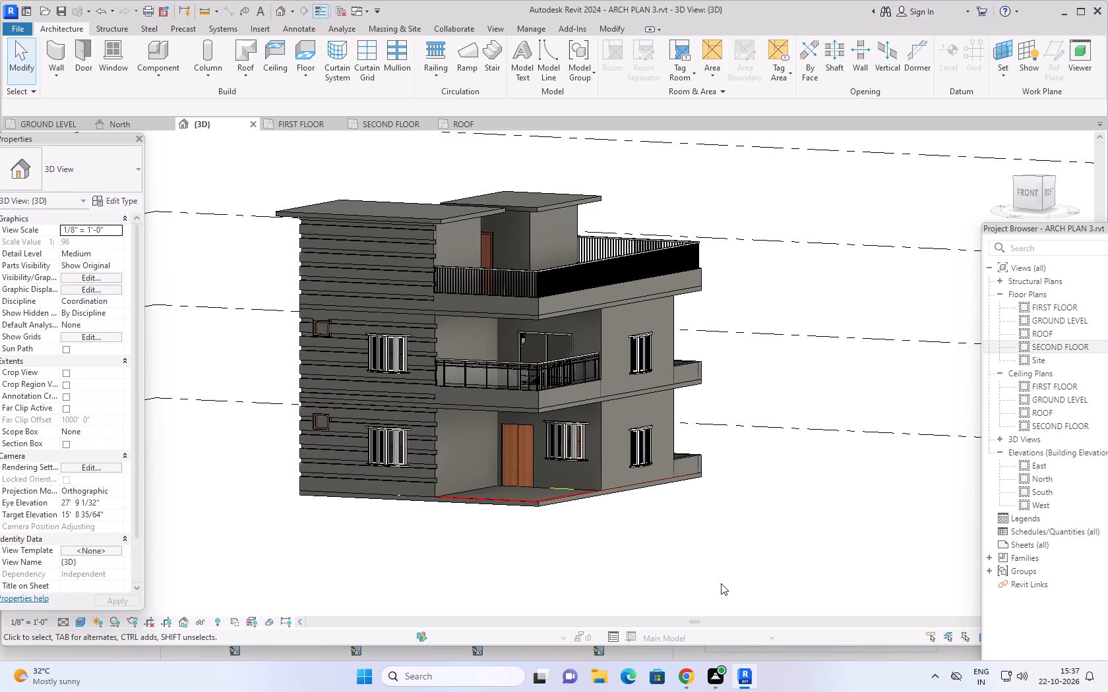
{"action": "scroll", "coordinate": [724, 560], "scroll_direction": "down", "scroll_amount": 1}
{"action": "middle_click_drag", "start_coordinate": [691, 525], "coordinate": [701, 492]}
{"action": "scroll", "coordinate": [525, 519], "scroll_direction": "up", "scroll_amount": 2}
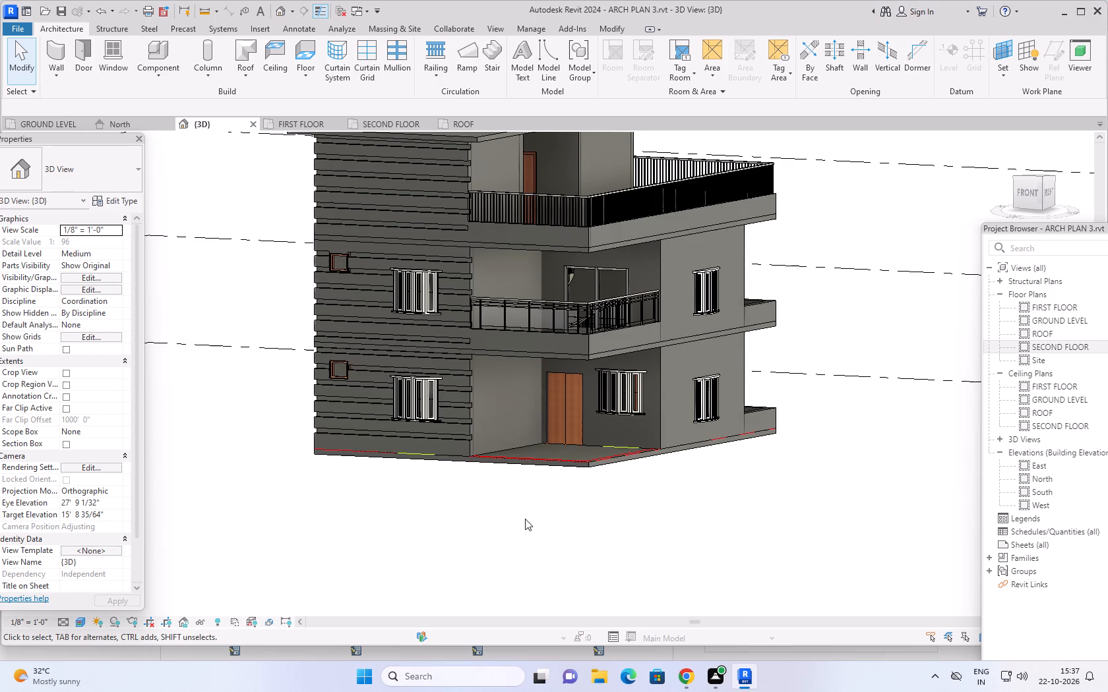
{"action": "middle_click_drag", "start_coordinate": [522, 519], "coordinate": [507, 504]}
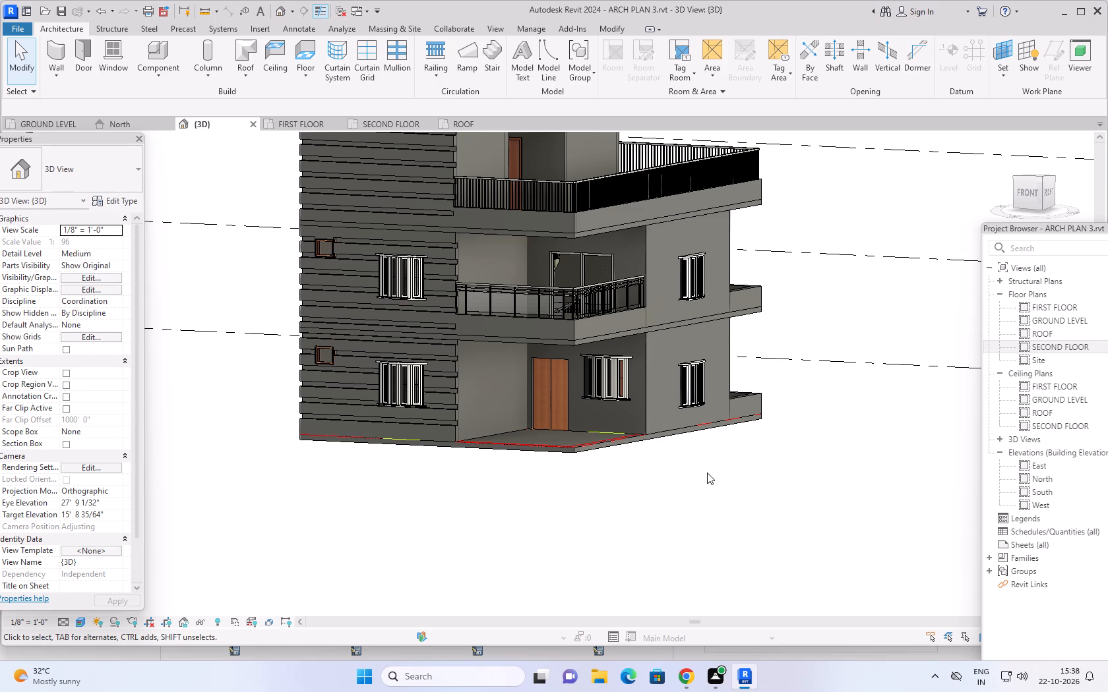
{"action": "scroll", "coordinate": [489, 488], "scroll_direction": "down", "scroll_amount": 2}
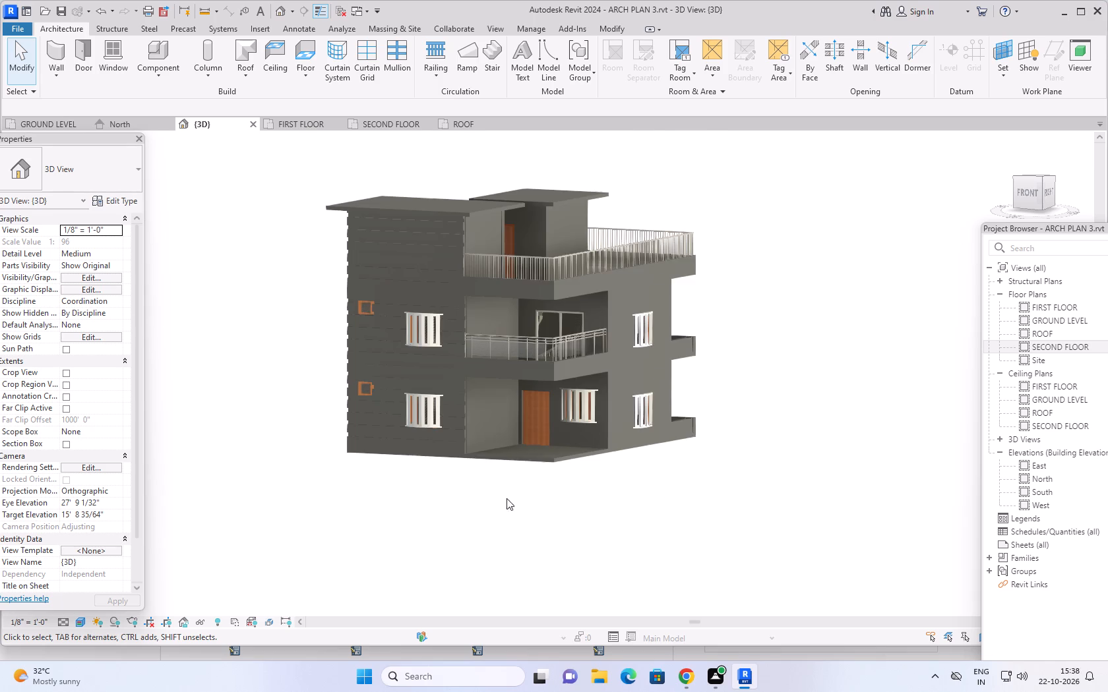
{"action": "middle_click_drag", "start_coordinate": [767, 361], "coordinate": [793, 449]}
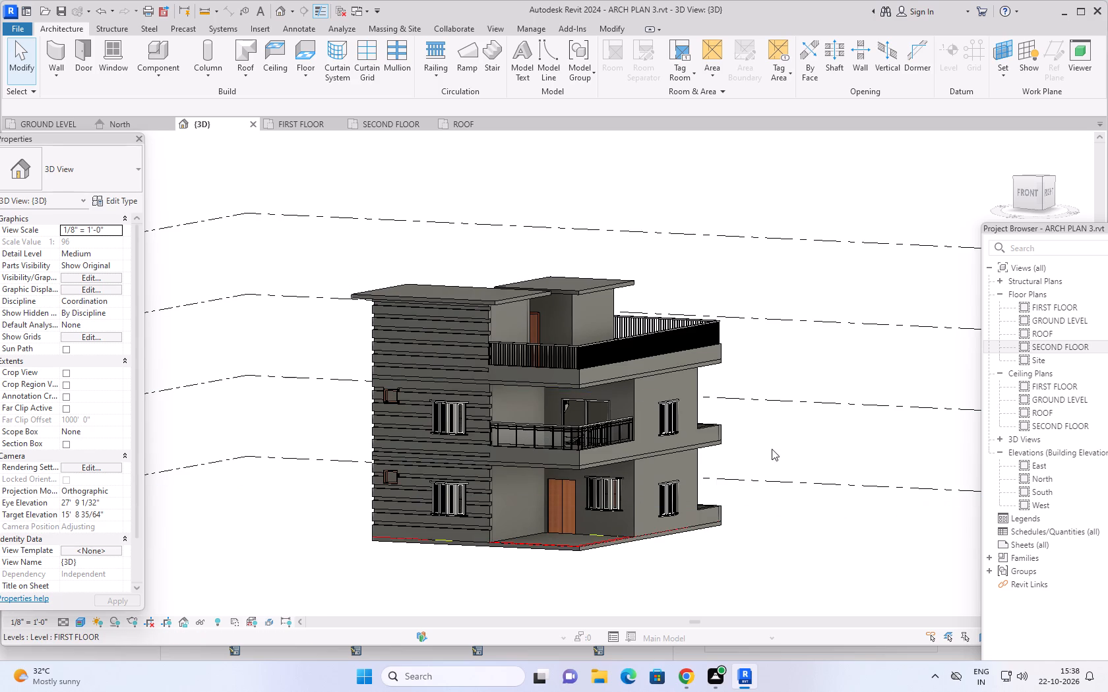
{"action": "middle_click_drag", "start_coordinate": [768, 446], "coordinate": [757, 418]}
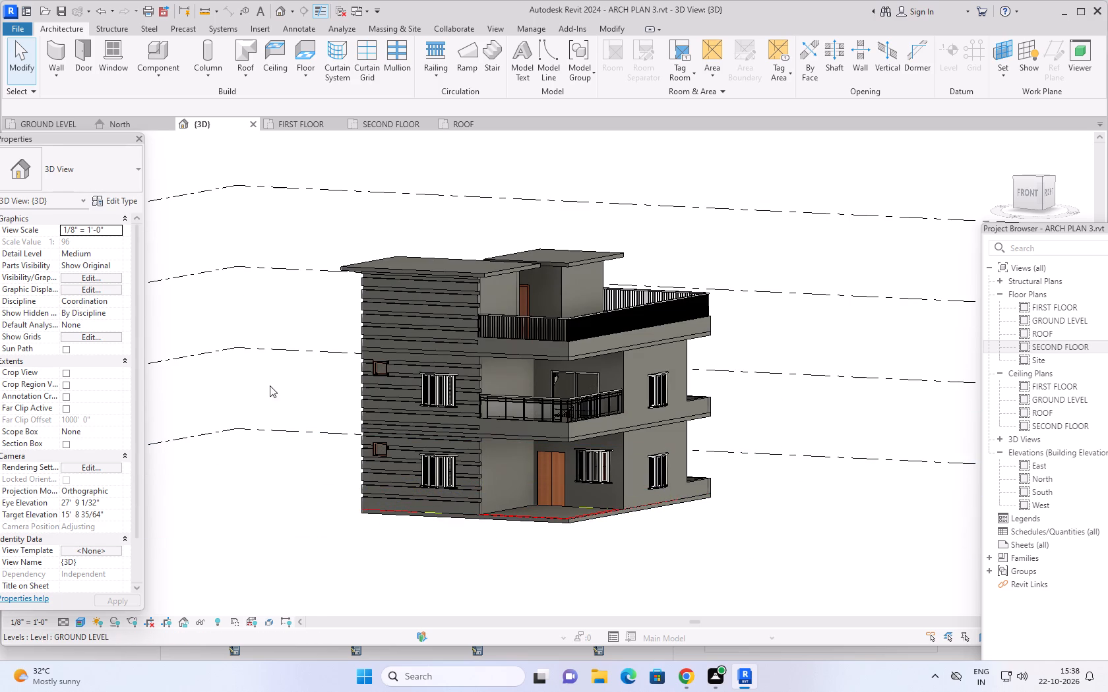
Open the front room's 6" roof slab boundary for editing and show its sketch in the SECOND FLOOR plan.
{"action": "left_click", "coordinate": [386, 264]}
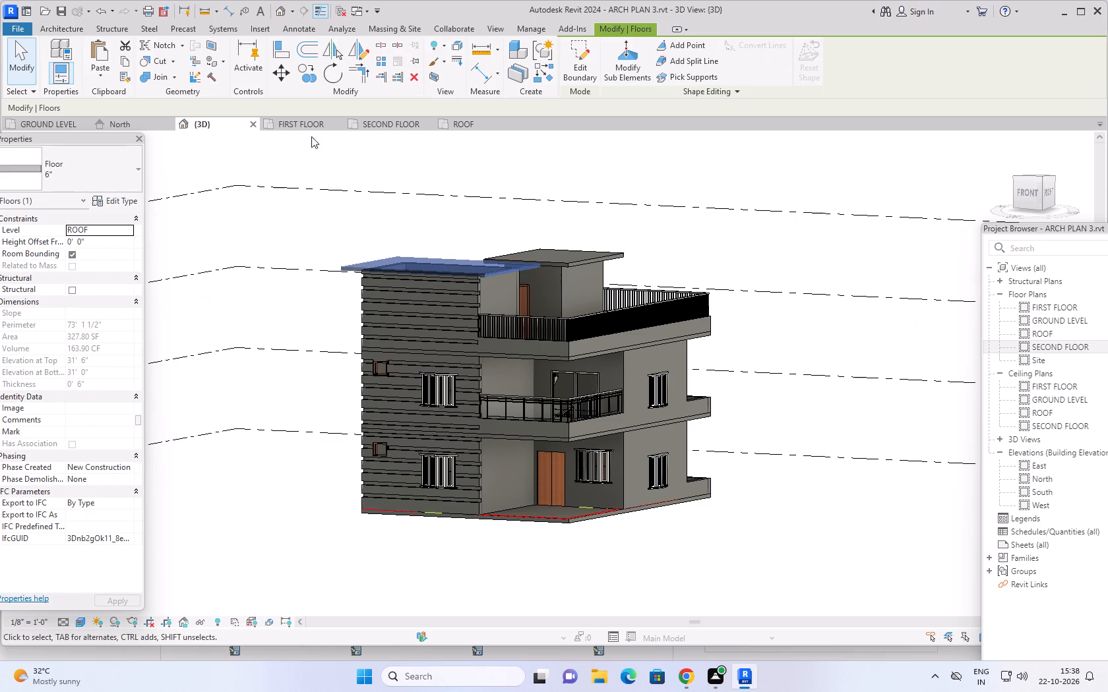
{"action": "left_click", "coordinate": [456, 125]}
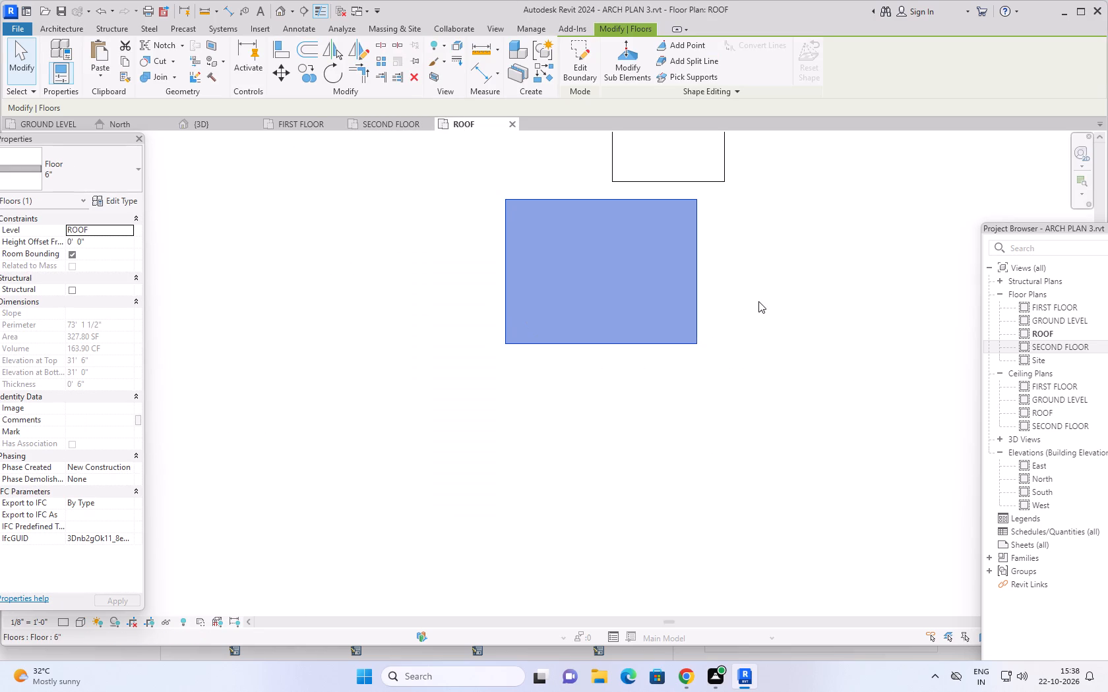
{"action": "scroll", "coordinate": [758, 301], "scroll_direction": "down", "scroll_amount": 10}
{"action": "middle_click_drag", "start_coordinate": [812, 306], "coordinate": [637, 351]}
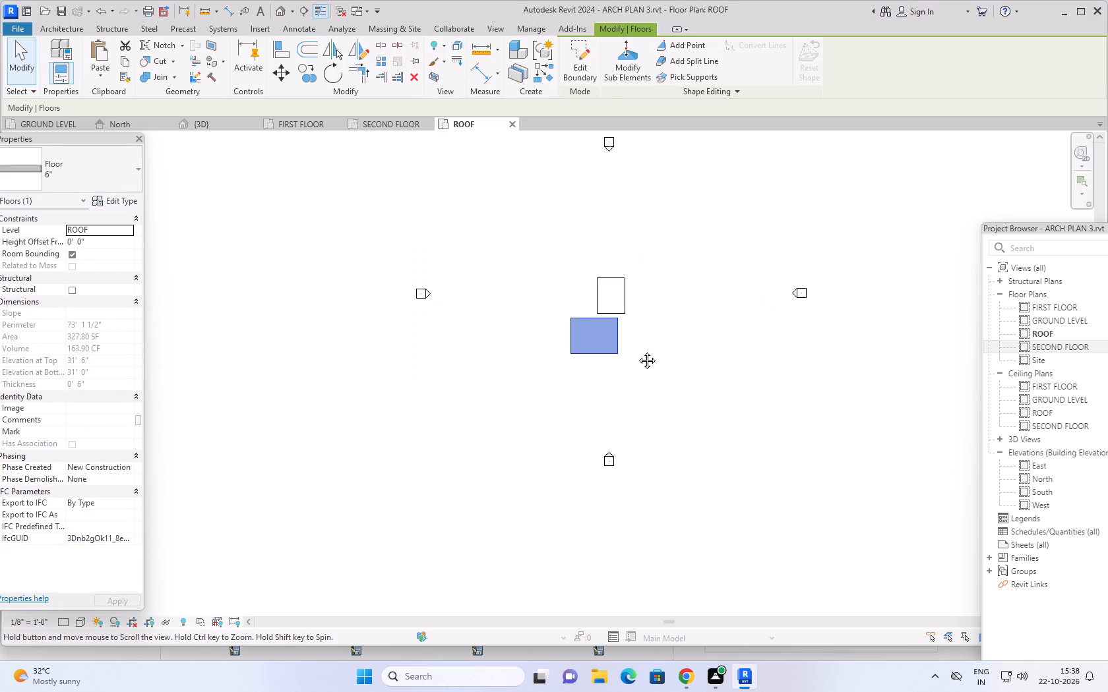
{"action": "middle_click_drag", "start_coordinate": [637, 351], "coordinate": [563, 368]}
{"action": "scroll", "coordinate": [528, 206], "scroll_direction": "up", "scroll_amount": 1}
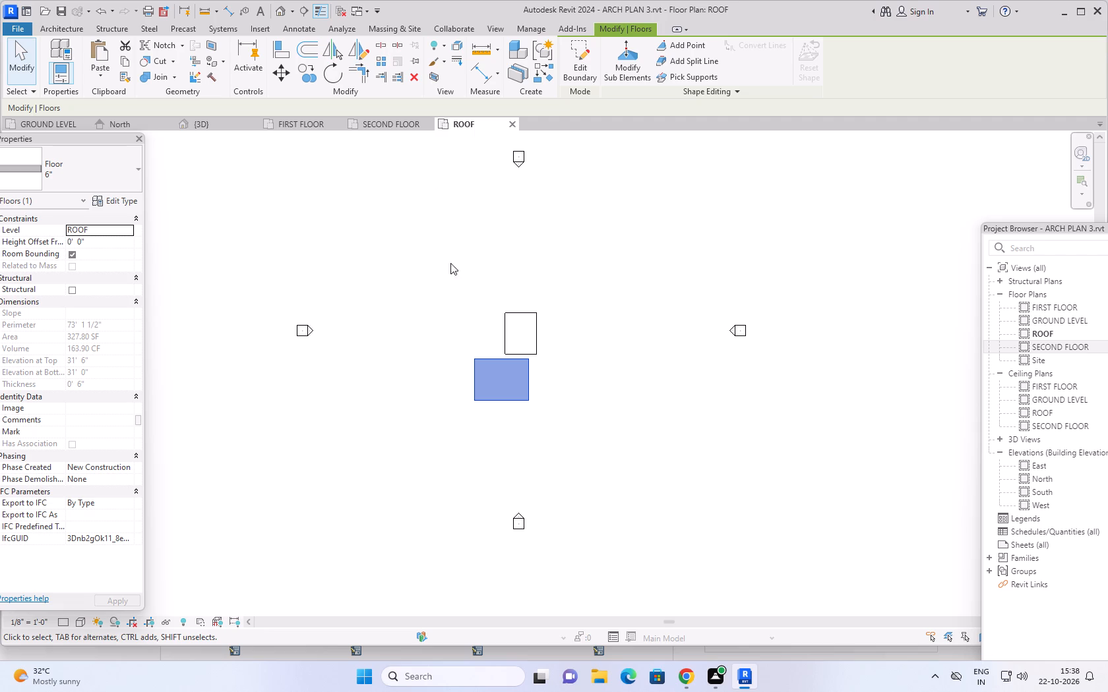
{"action": "left_click", "coordinate": [230, 126]}
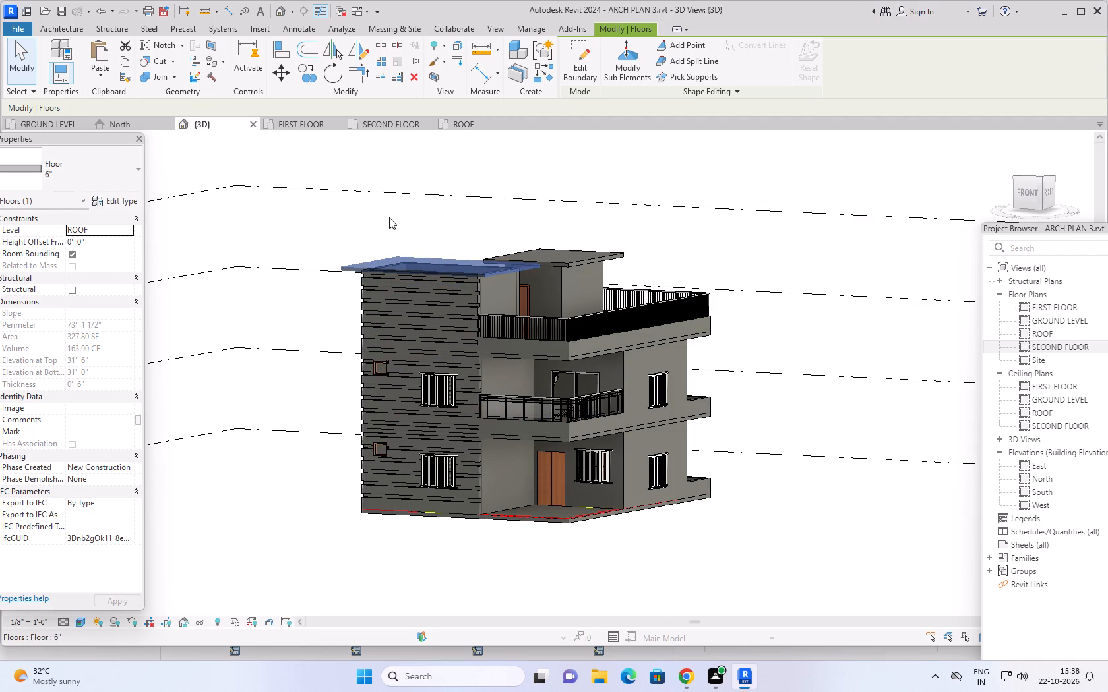
{"action": "left_click", "coordinate": [576, 57]}
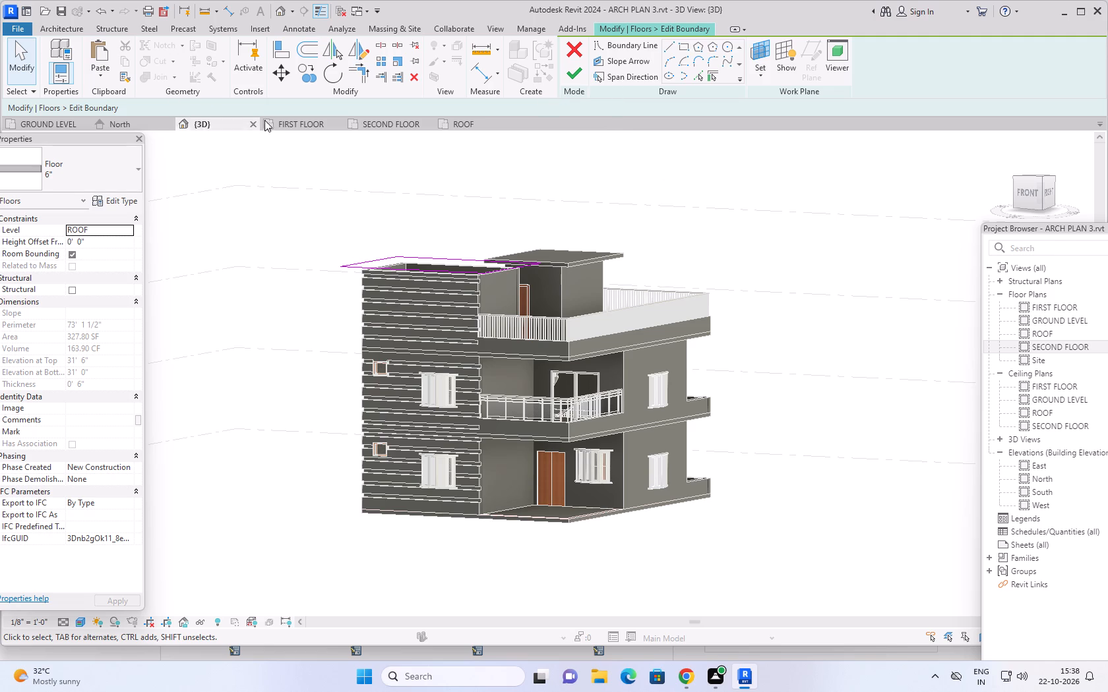
{"action": "left_click", "coordinate": [381, 124]}
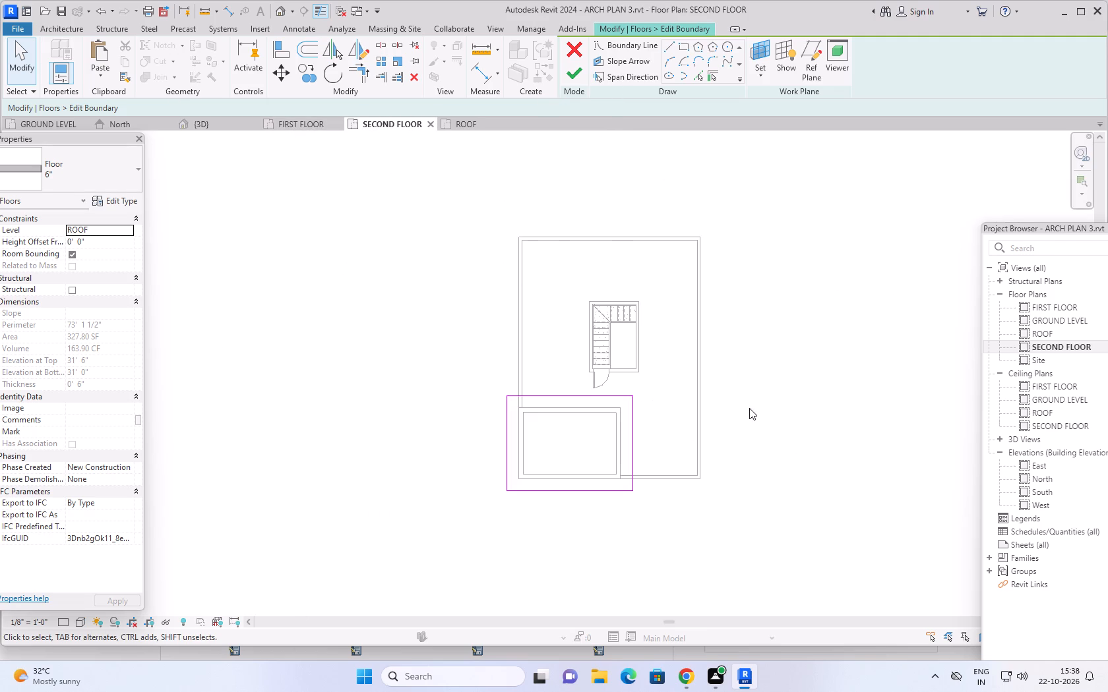
{"action": "middle_click_drag", "start_coordinate": [757, 405], "coordinate": [660, 374]}
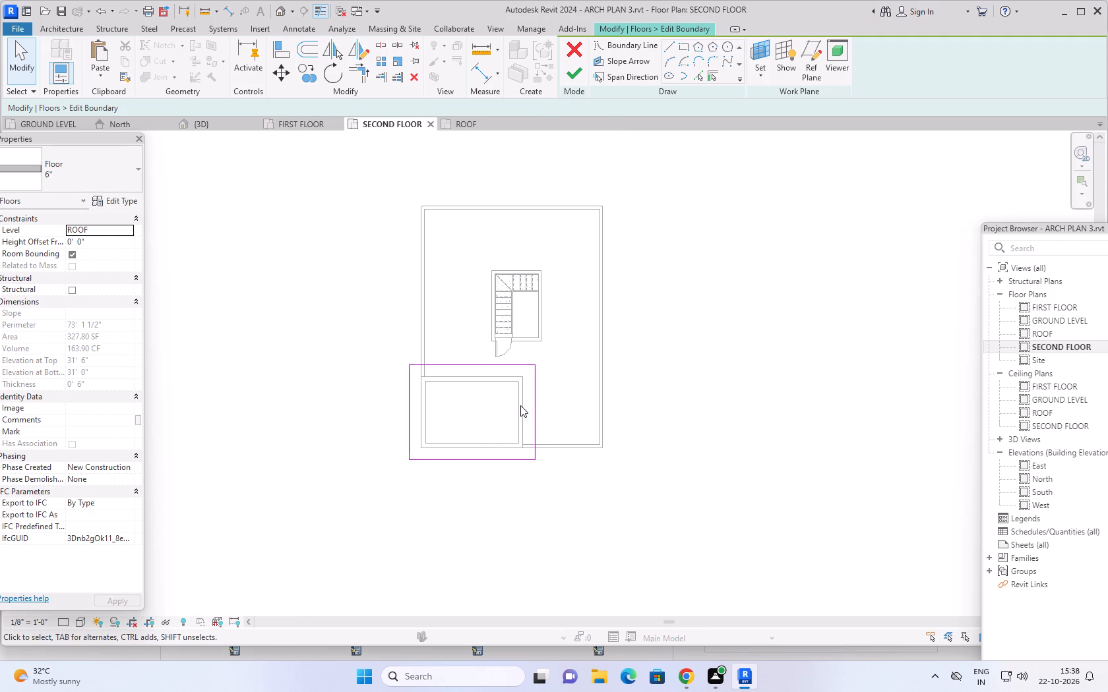
{"action": "scroll", "coordinate": [520, 405], "scroll_direction": "up", "scroll_amount": 2}
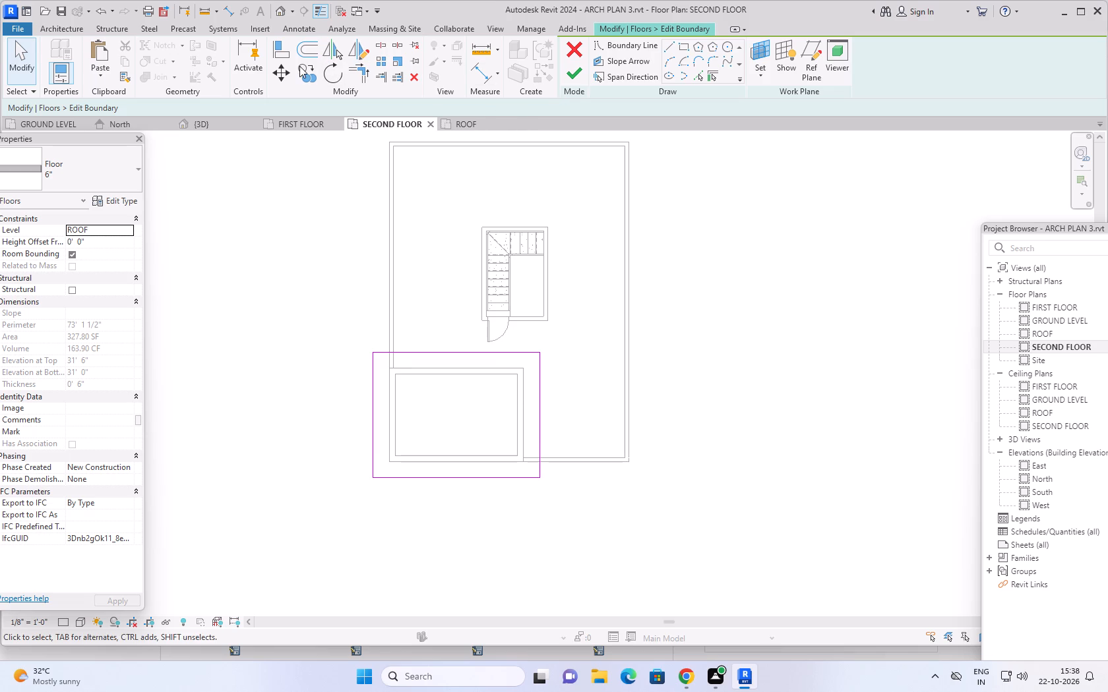
Align the roof slab sketch's east edge with the outer face of the terrace's east wall and finish the boundary edit.
{"action": "left_click", "coordinate": [284, 51]}
{"action": "scroll", "coordinate": [643, 426], "scroll_direction": "up", "scroll_amount": 3}
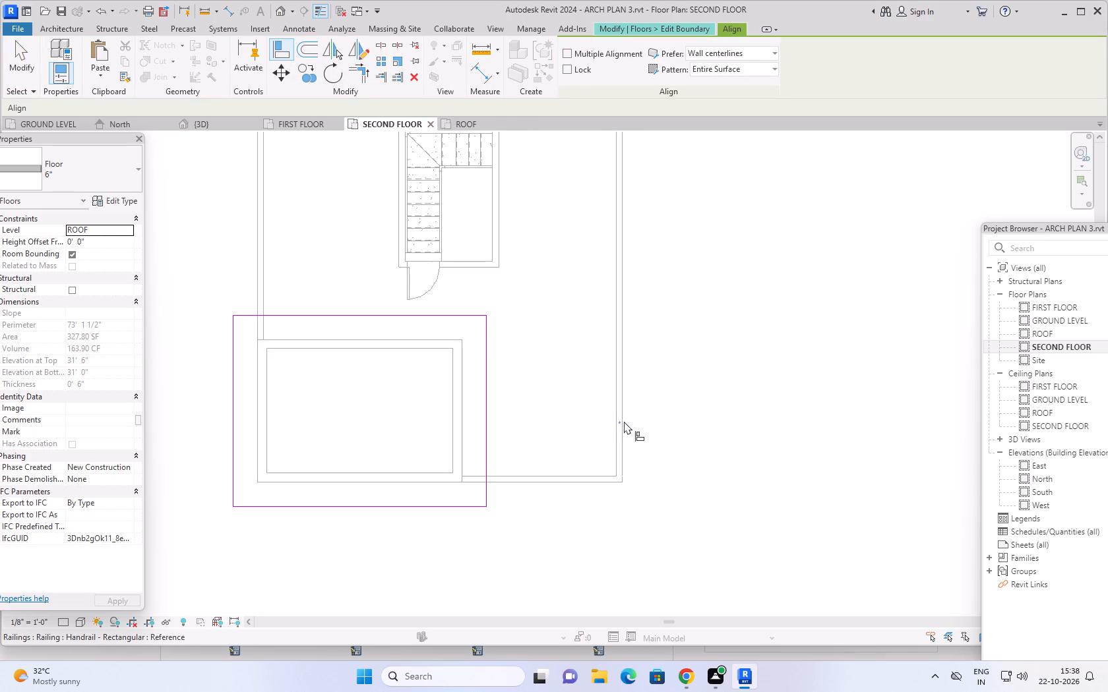
{"action": "left_click", "coordinate": [625, 424]}
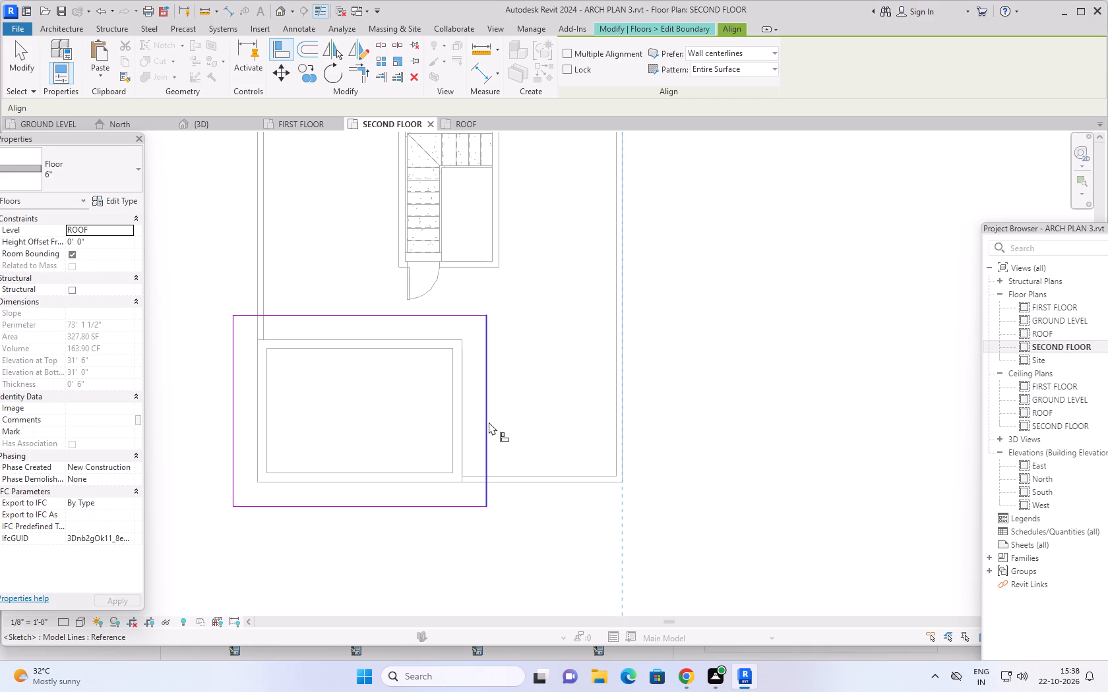
{"action": "left_click", "coordinate": [489, 422]}
{"action": "scroll", "coordinate": [780, 409], "scroll_direction": "down", "scroll_amount": 4}
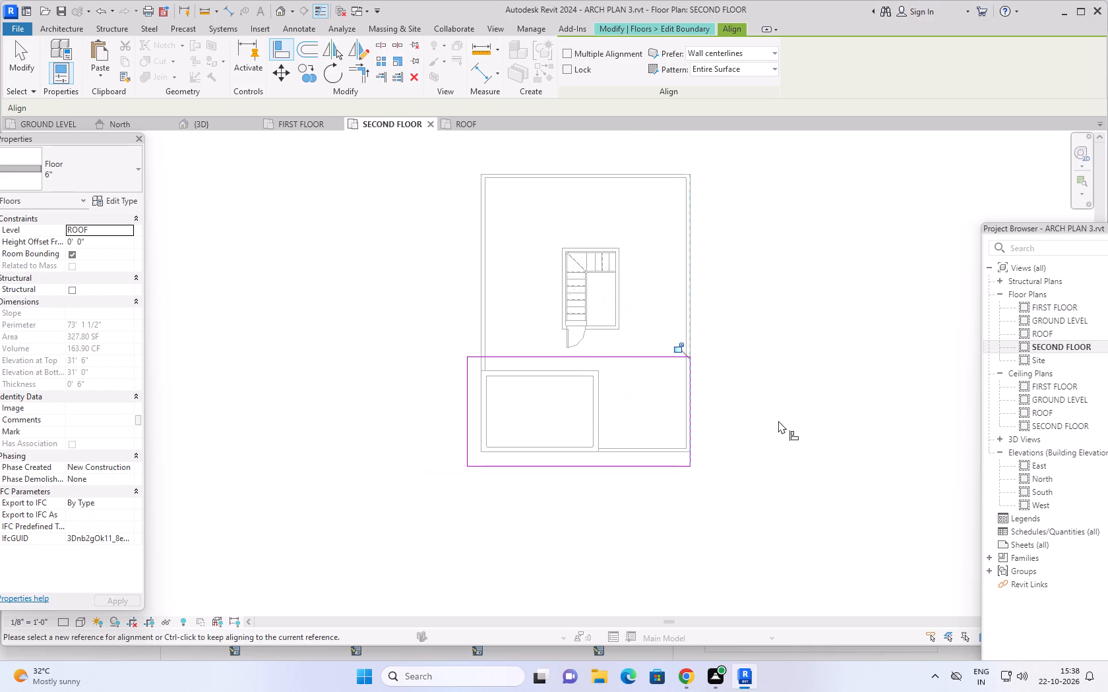
{"action": "middle_click_drag", "start_coordinate": [769, 417], "coordinate": [701, 444]}
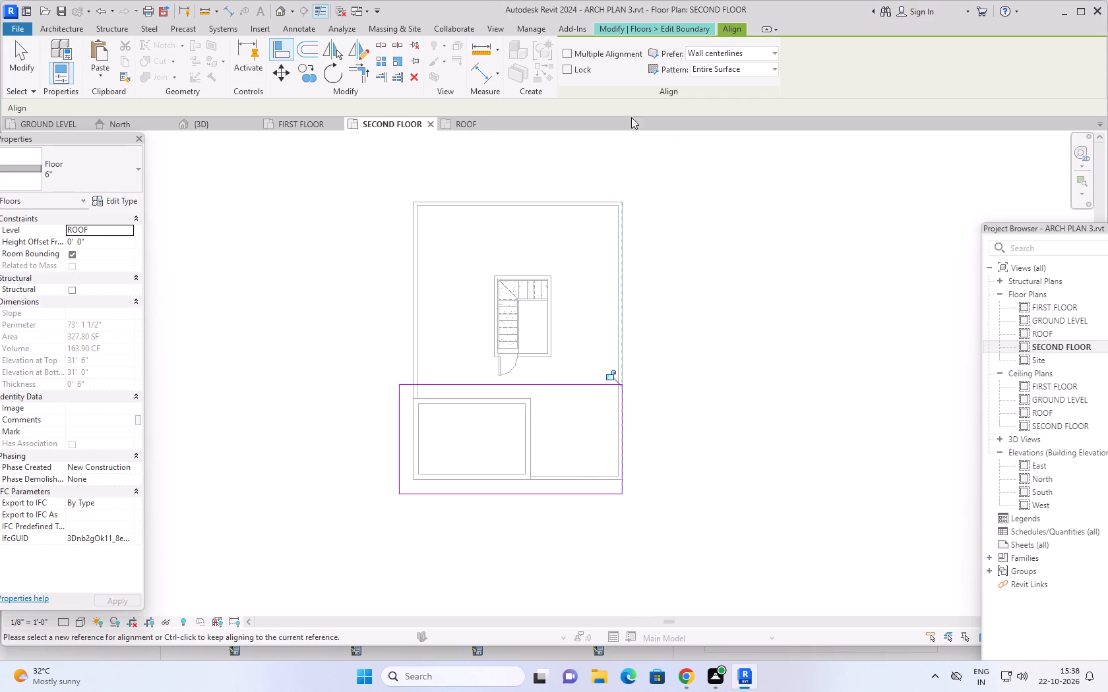
{"action": "left_click", "coordinate": [696, 30]}
{"action": "left_click", "coordinate": [574, 80]}
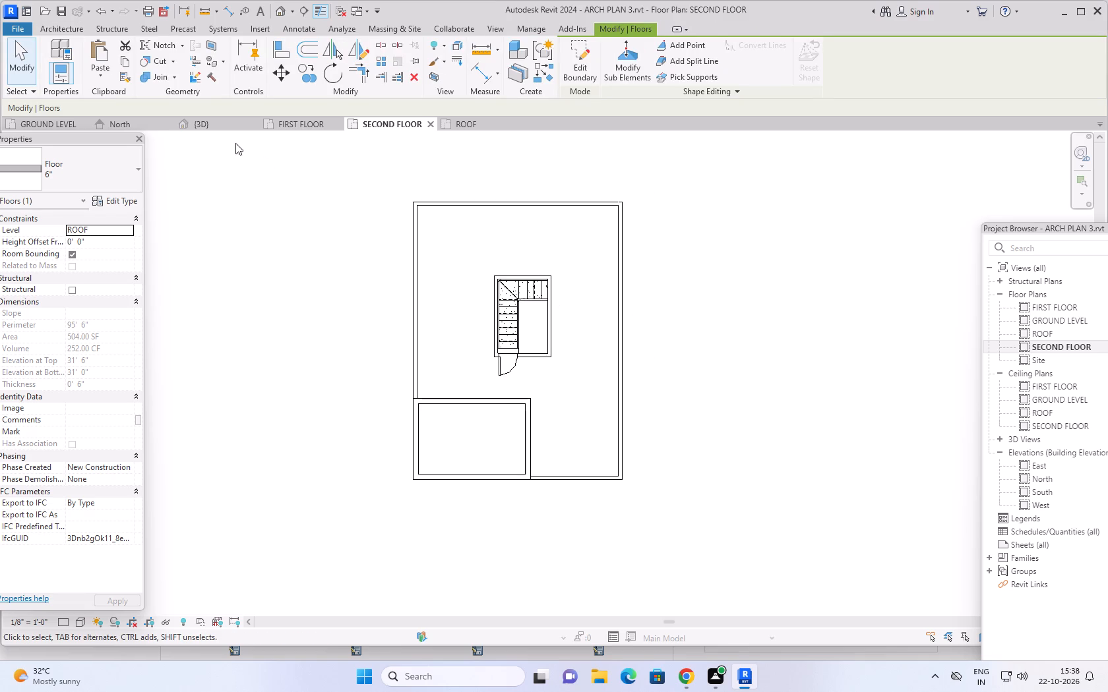
Examine the widened front roof slab in the 3D view, straight from the front and from above.
{"action": "left_click", "coordinate": [214, 122]}
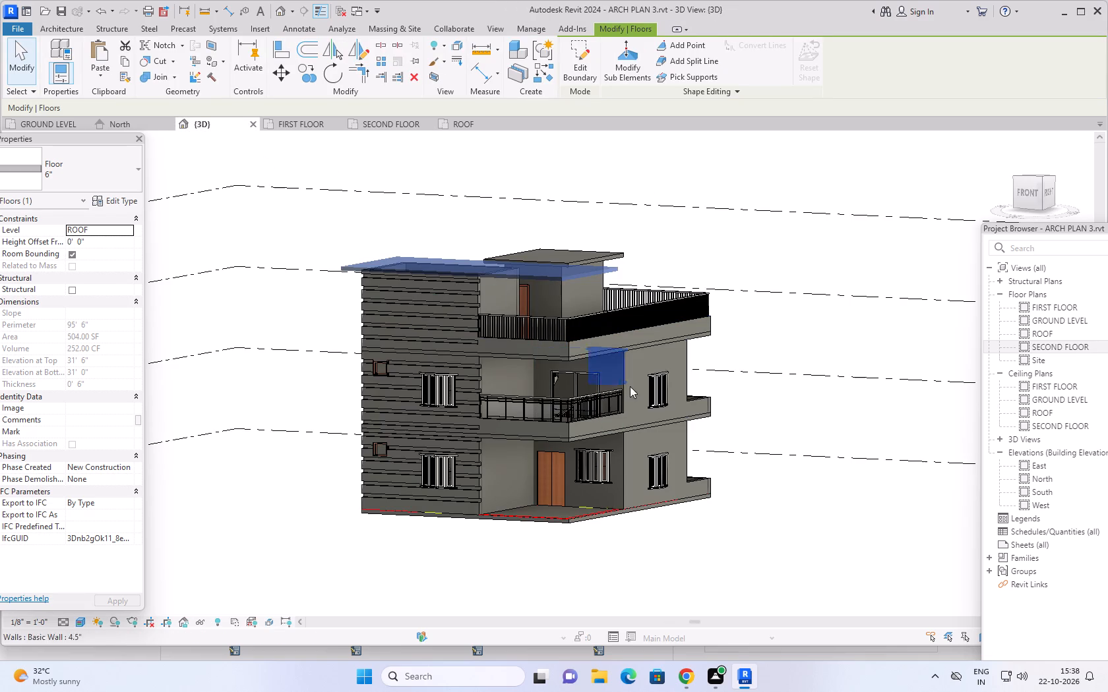
{"action": "left_click", "coordinate": [814, 505]}
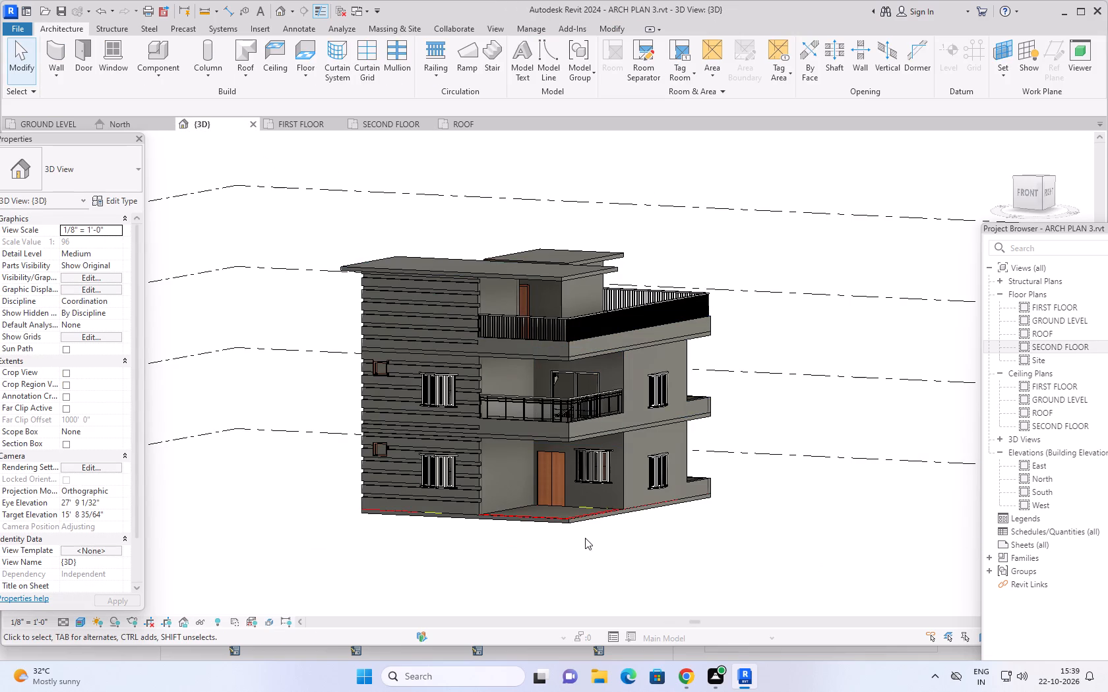
{"action": "middle_click_drag", "start_coordinate": [592, 536], "coordinate": [659, 527]}
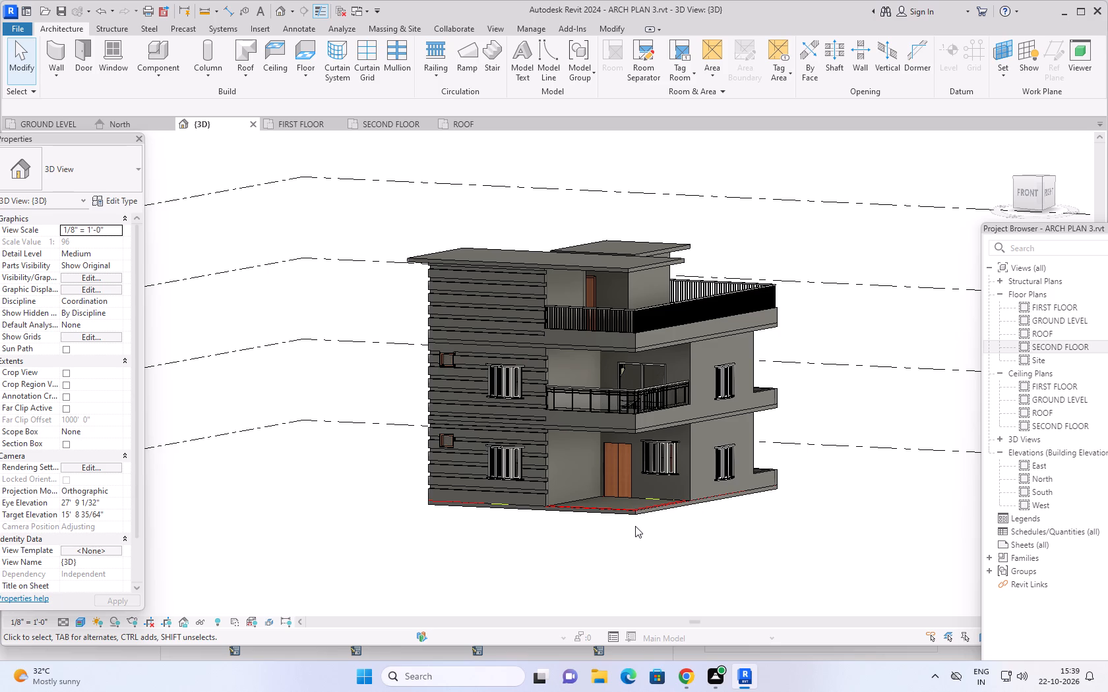
{"action": "middle_click_drag", "start_coordinate": [756, 525], "coordinate": [764, 521]}
{"action": "scroll", "coordinate": [763, 522], "scroll_direction": "up", "scroll_amount": 1}
{"action": "middle_click_drag", "start_coordinate": [764, 521], "coordinate": [765, 520]}
{"action": "left_click_drag", "start_coordinate": [1017, 194], "coordinate": [1031, 198]}
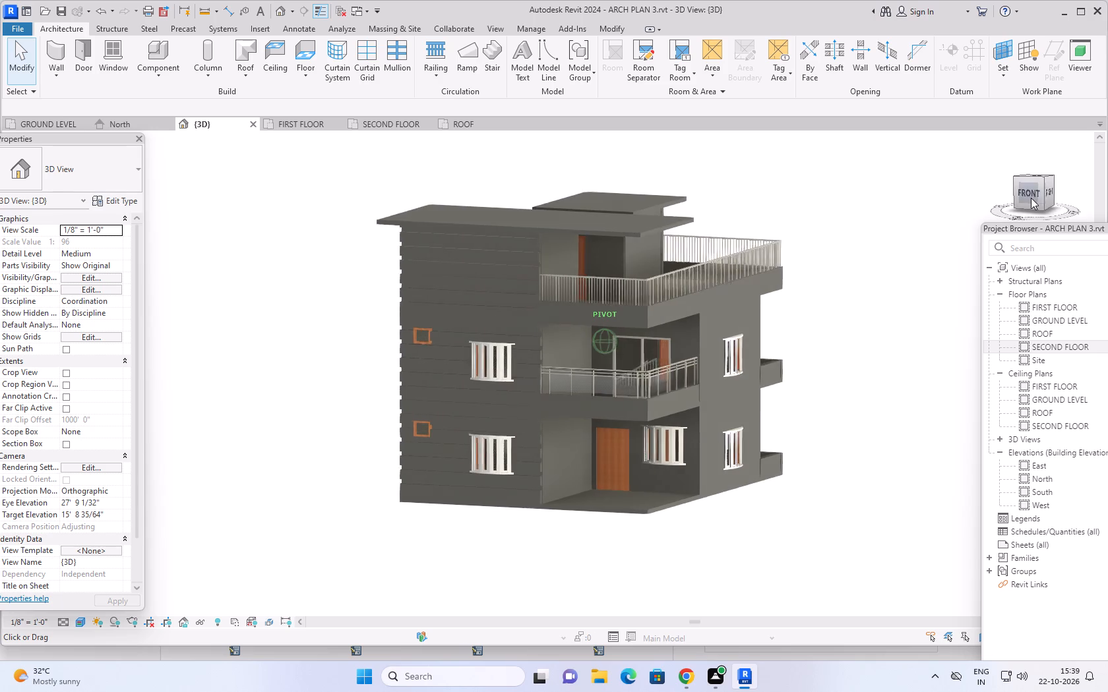
{"action": "left_click_drag", "start_coordinate": [1031, 198], "coordinate": [1079, 194]}
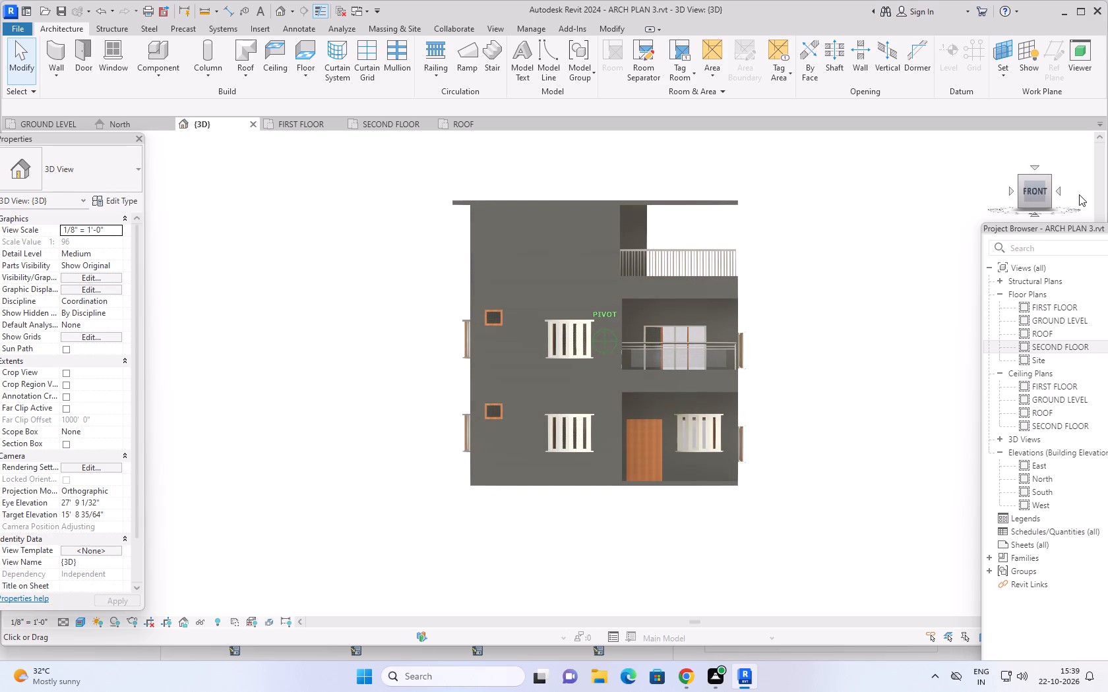
{"action": "left_click_drag", "start_coordinate": [1079, 194], "coordinate": [1087, 207]}
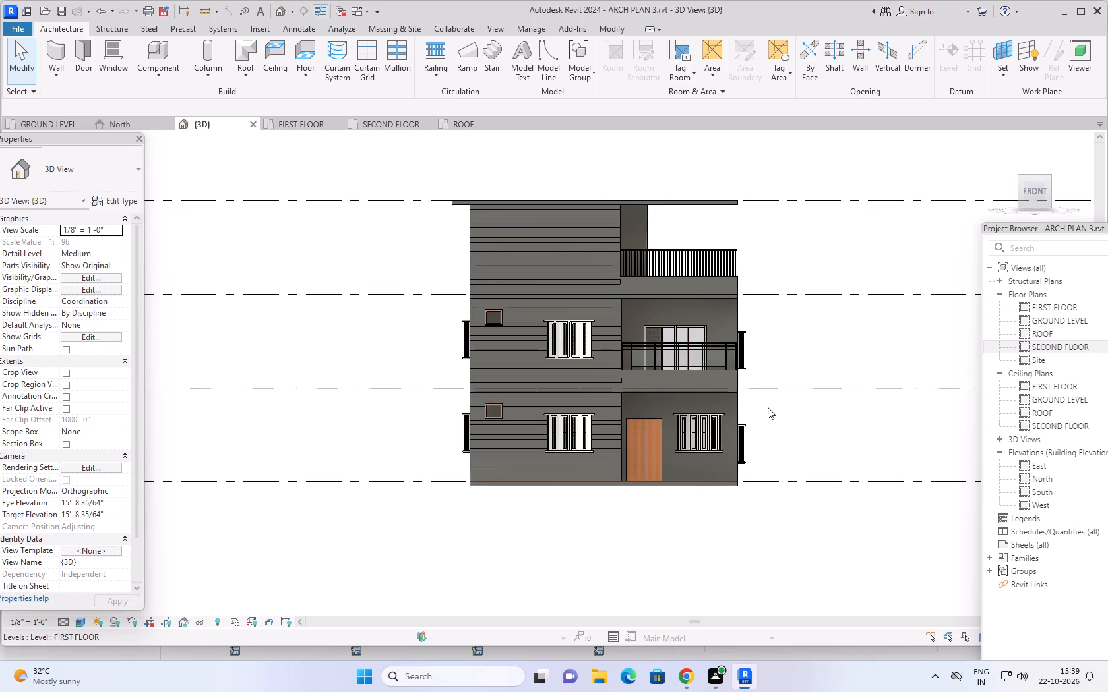
{"action": "left_click_drag", "start_coordinate": [1035, 175], "coordinate": [1037, 187]}
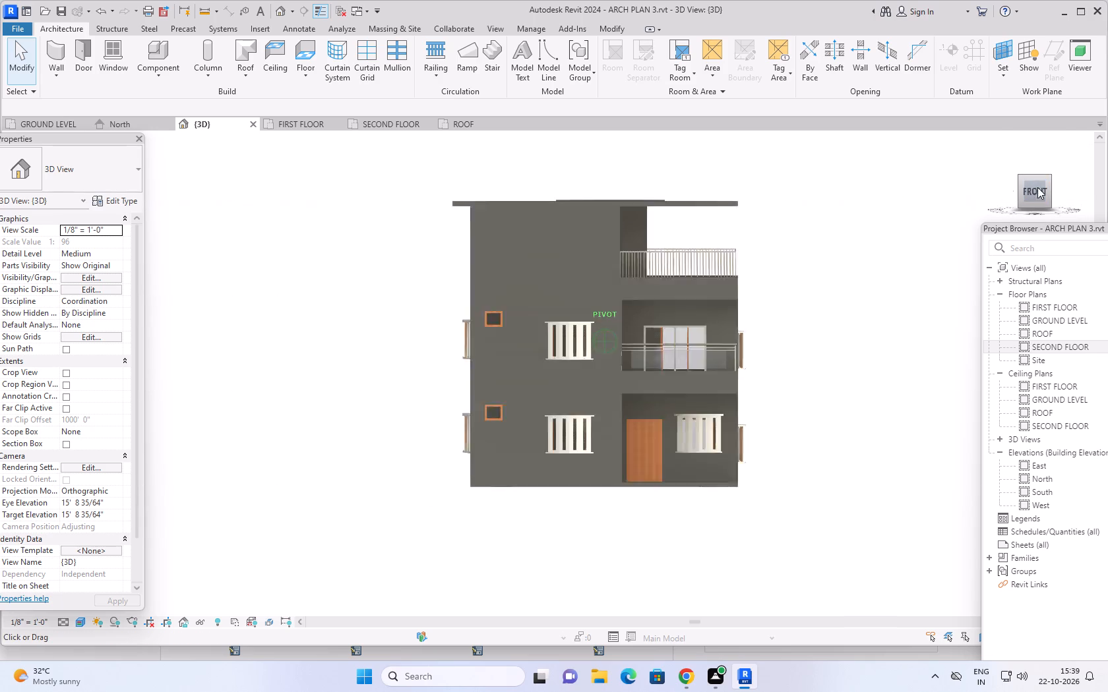
{"action": "left_click_drag", "start_coordinate": [1037, 187], "coordinate": [1059, 209]}
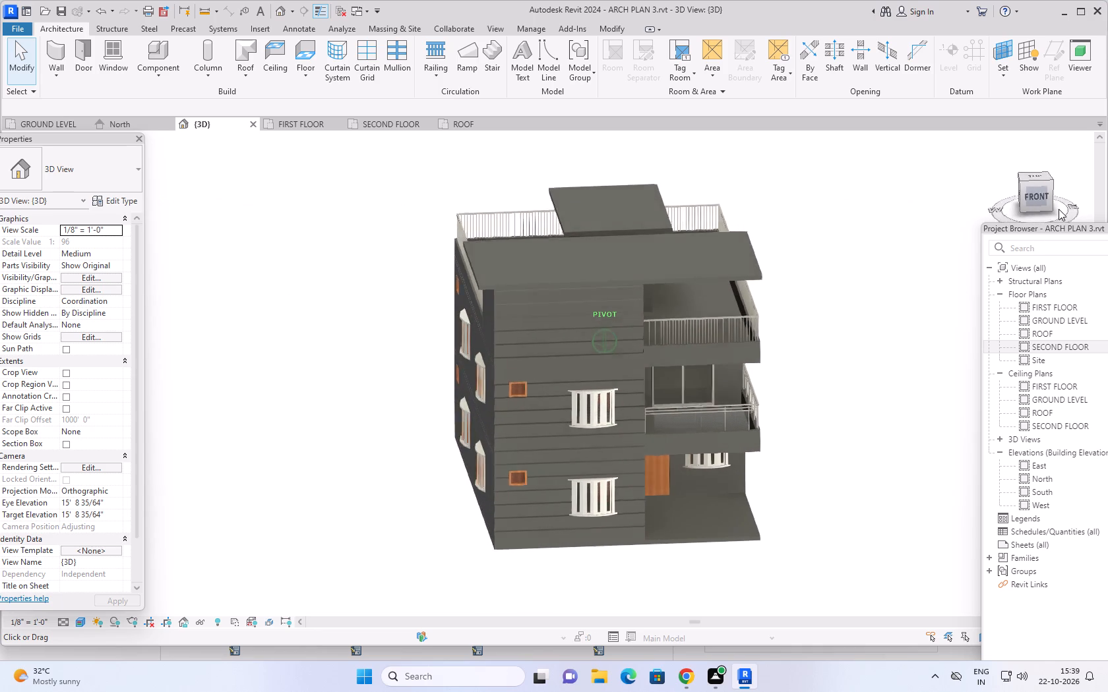
{"action": "left_click_drag", "start_coordinate": [1059, 209], "coordinate": [1016, 208]}
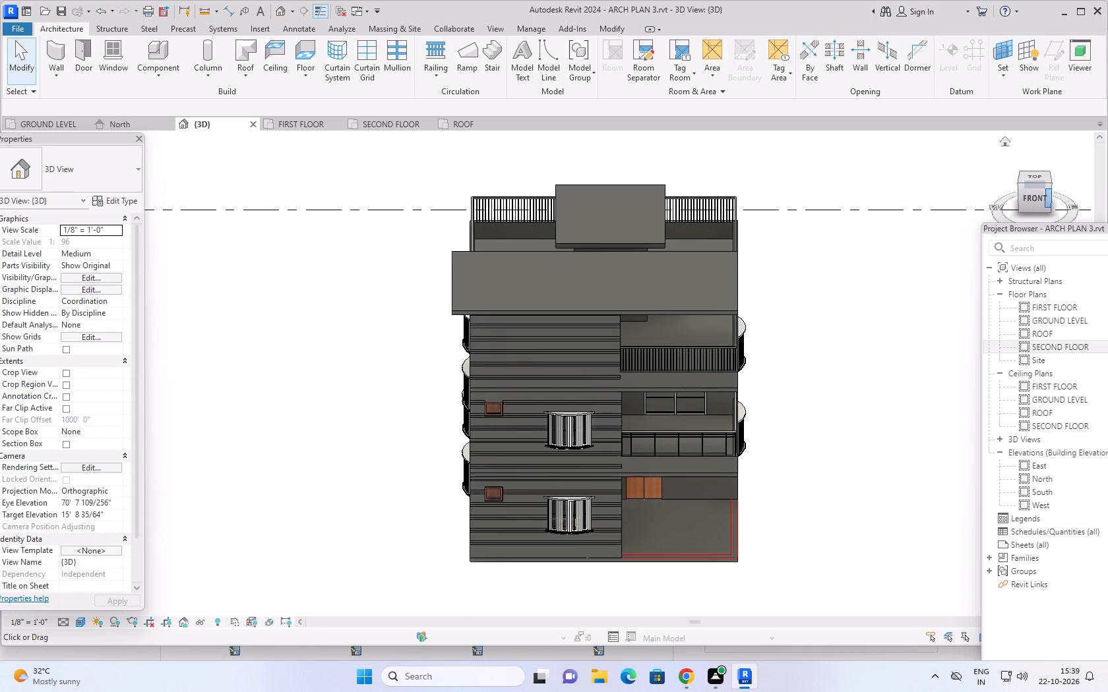
Examine the roof slabs, terrace railing and balconies from the east side and the rear corner in the 3D view.
{"action": "left_click_drag", "start_coordinate": [1046, 196], "coordinate": [996, 189]}
{"action": "left_click_drag", "start_coordinate": [1048, 191], "coordinate": [1030, 195]}
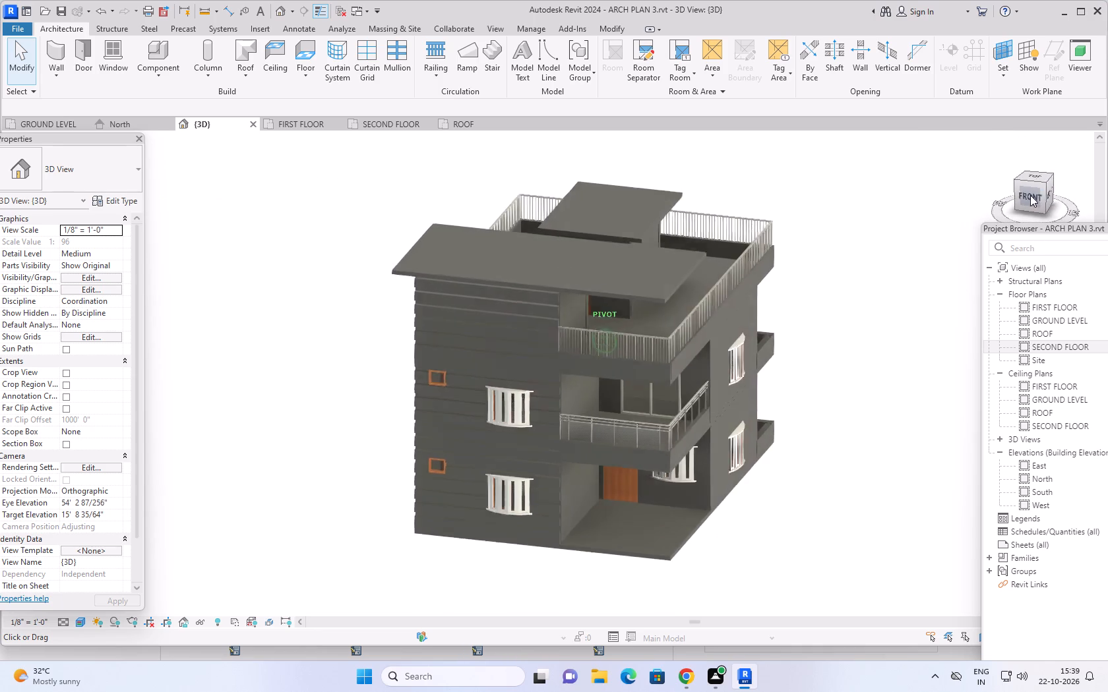
{"action": "left_click_drag", "start_coordinate": [1030, 195], "coordinate": [991, 192]}
{"action": "left_click_drag", "start_coordinate": [1043, 194], "coordinate": [987, 198]}
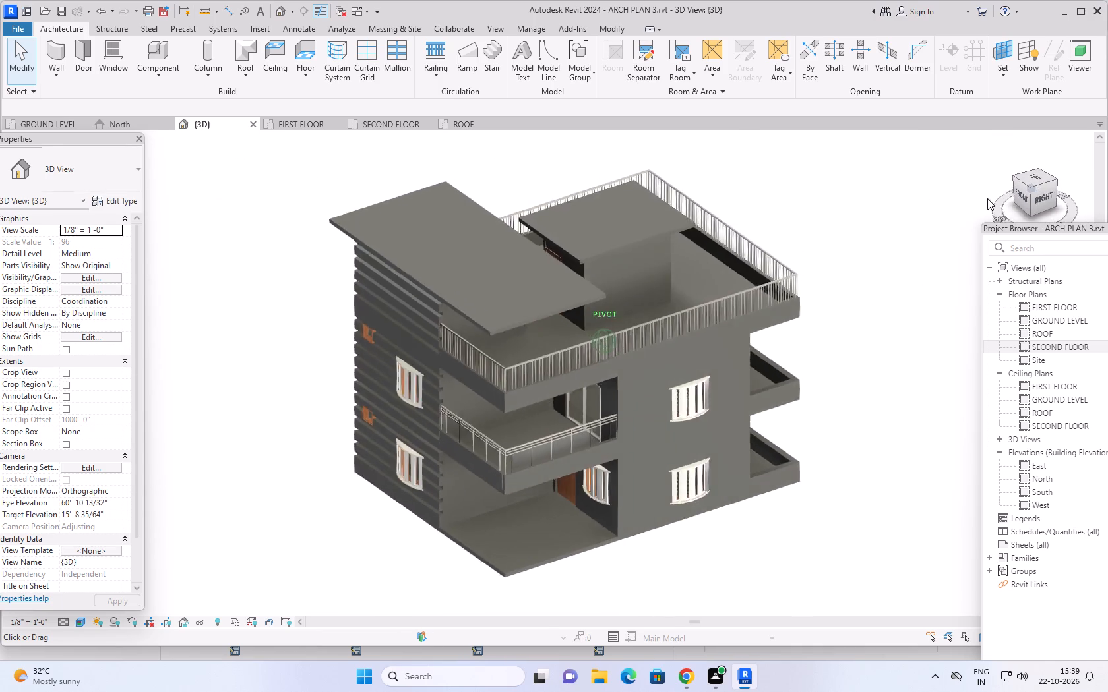
{"action": "left_click_drag", "start_coordinate": [987, 198], "coordinate": [888, 183]}
{"action": "left_click_drag", "start_coordinate": [1041, 190], "coordinate": [985, 188]}
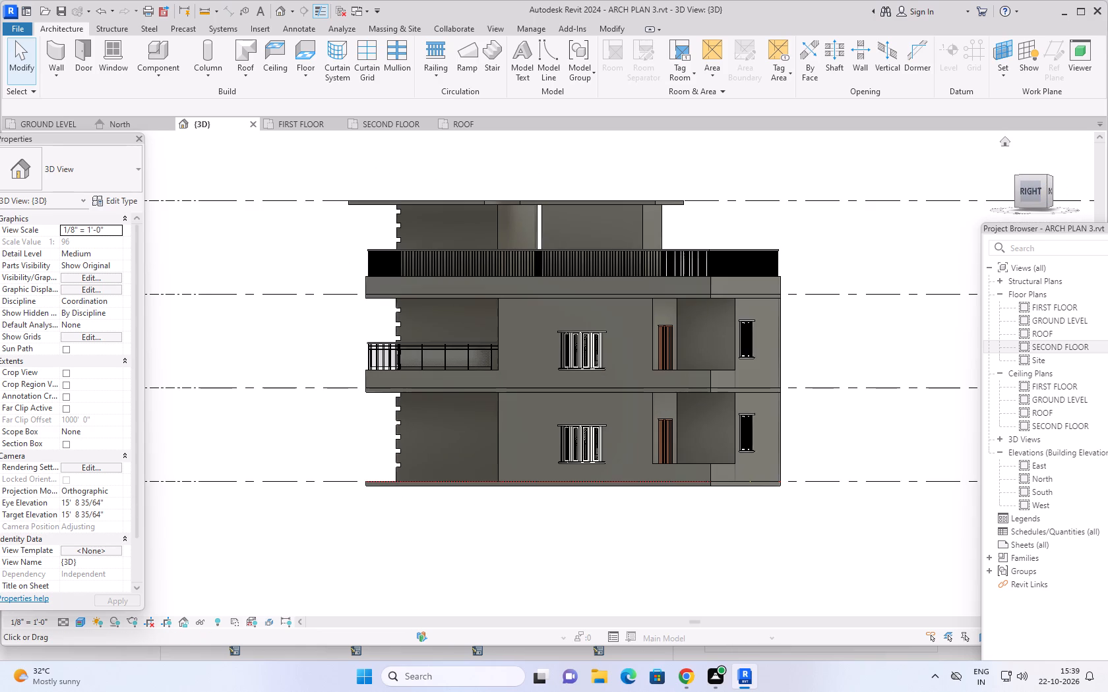
{"action": "left_click_drag", "start_coordinate": [1053, 190], "coordinate": [997, 204]}
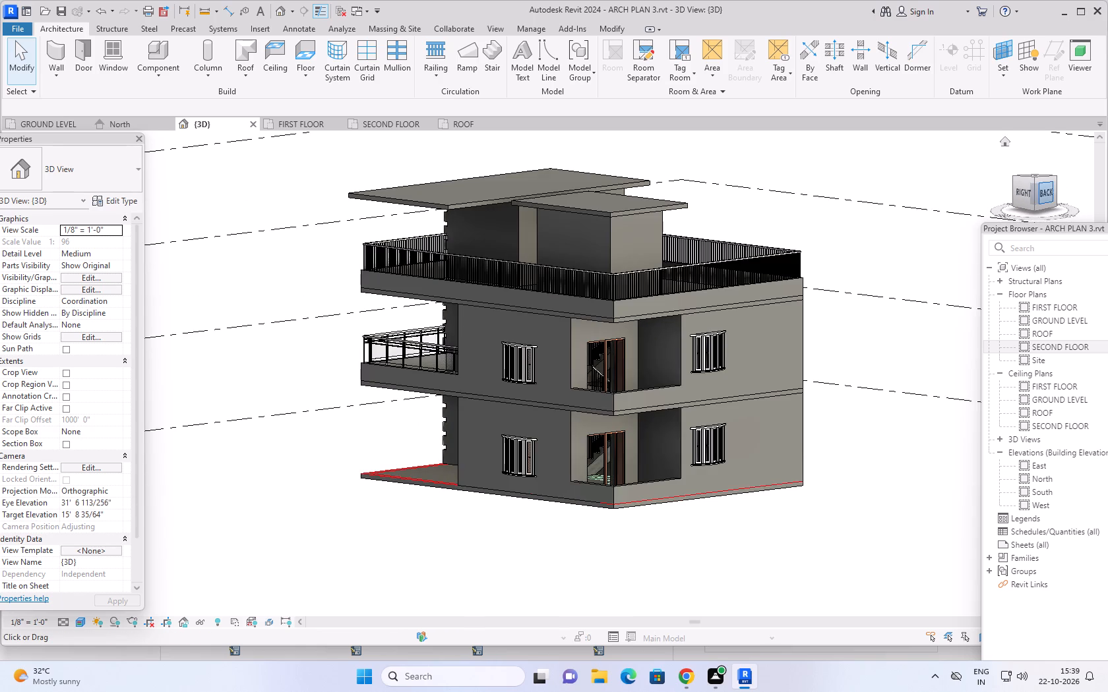
{"action": "left_click_drag", "start_coordinate": [1048, 187], "coordinate": [978, 192]}
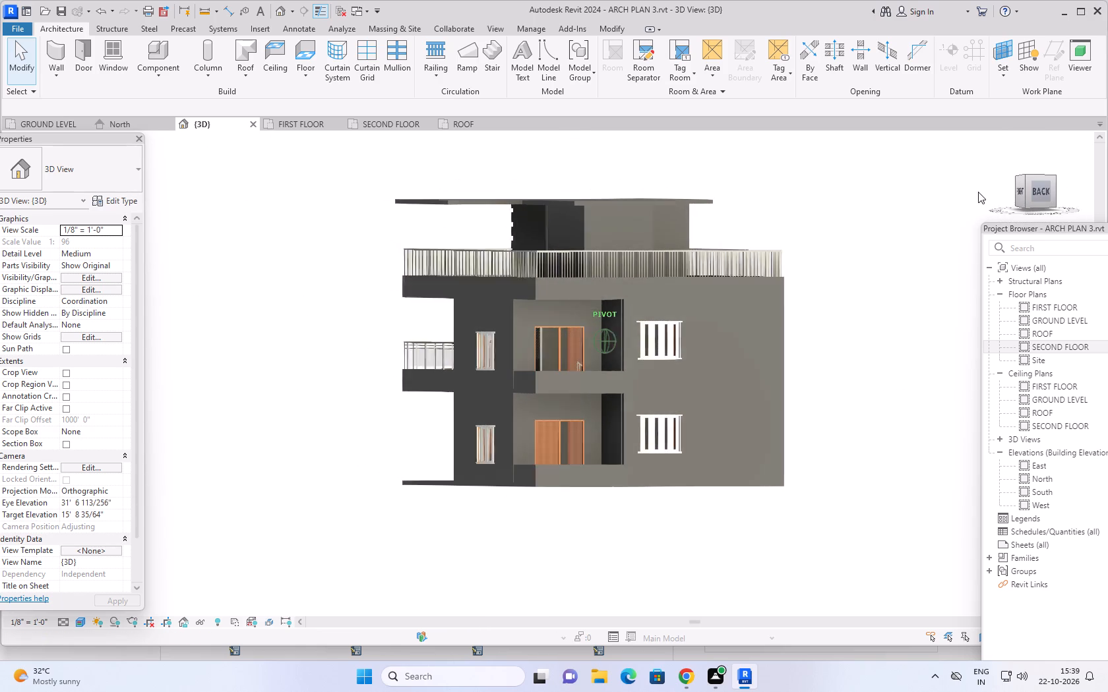
{"action": "left_click_drag", "start_coordinate": [978, 192], "coordinate": [1030, 198]}
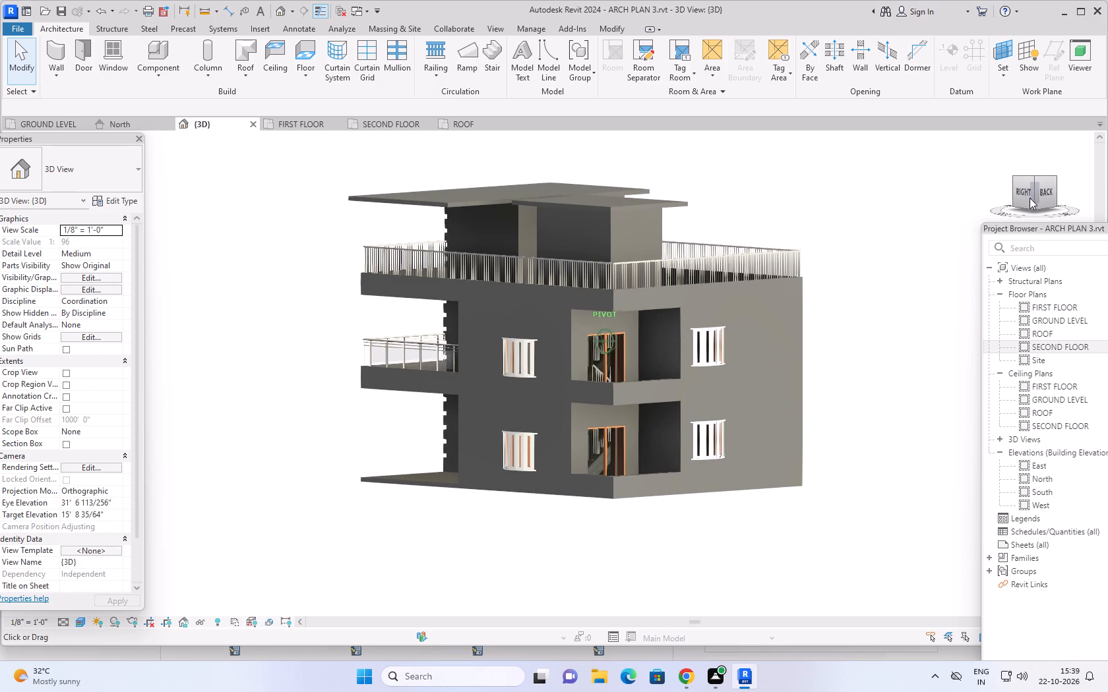
{"action": "left_click_drag", "start_coordinate": [1030, 198], "coordinate": [1077, 194]}
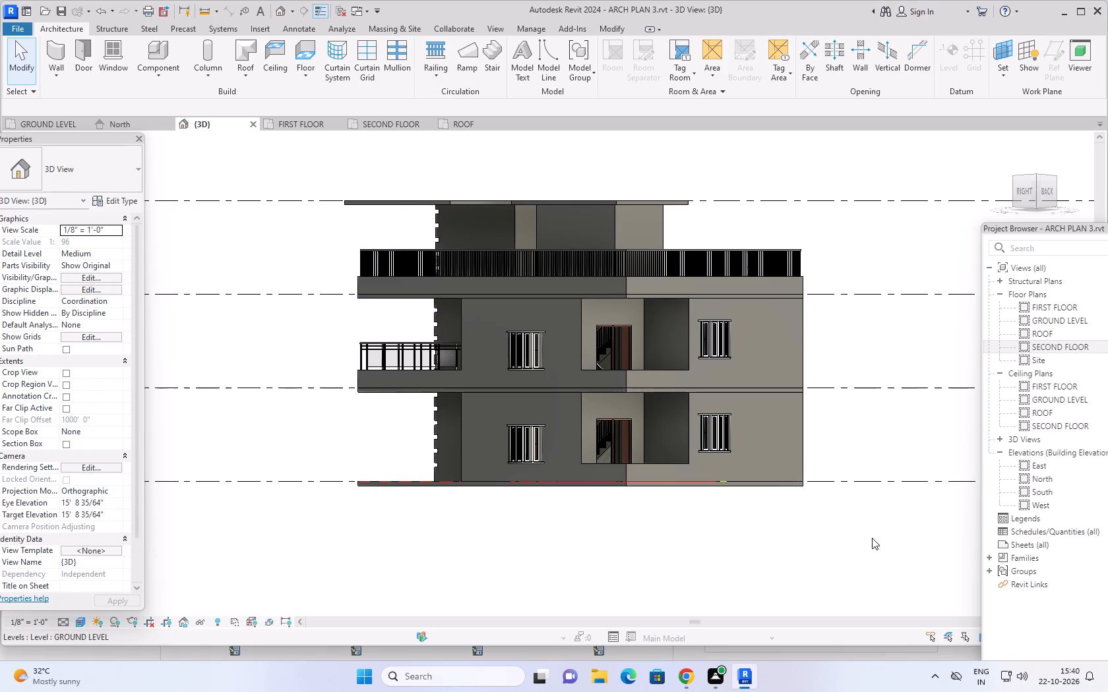
Examine the whole house again from the front-east corner and the roof and terrace from above in the 3D view.
{"action": "scroll", "coordinate": [782, 571], "scroll_direction": "down", "scroll_amount": 3}
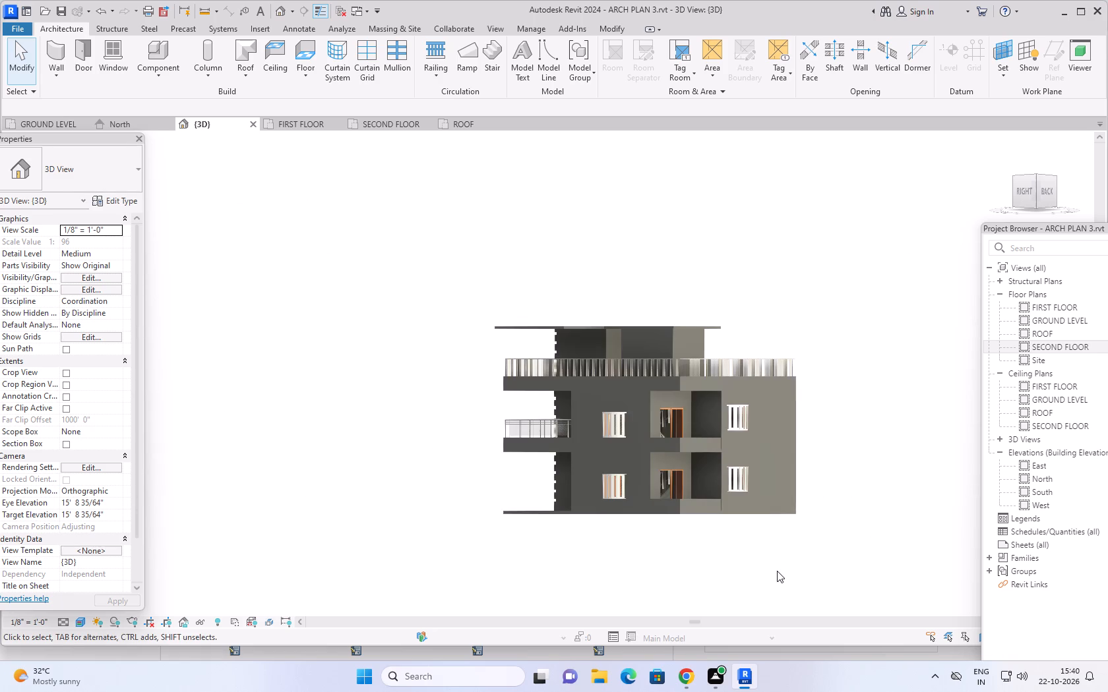
{"action": "middle_click_drag", "start_coordinate": [775, 571], "coordinate": [689, 573]}
{"action": "middle_click_drag", "start_coordinate": [691, 579], "coordinate": [855, 579], "text": "shift"}
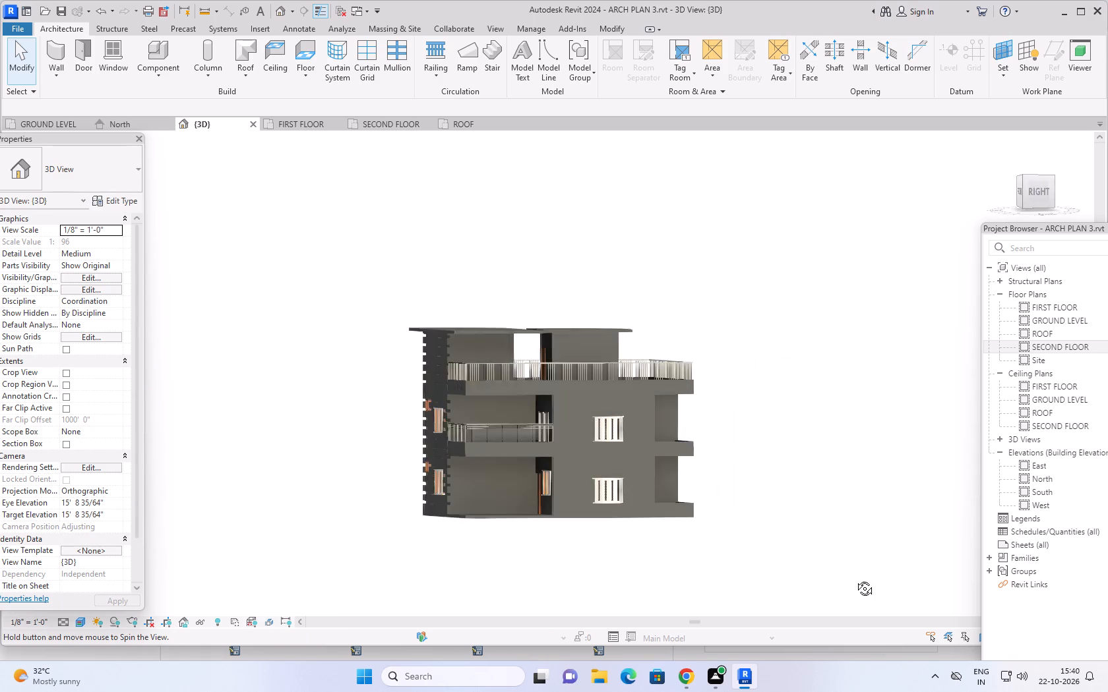
{"action": "middle_click_drag", "start_coordinate": [855, 579], "coordinate": [858, 577], "text": "shift"}
{"action": "middle_click_drag", "start_coordinate": [775, 571], "coordinate": [820, 574]}
{"action": "middle_click_drag", "start_coordinate": [808, 486], "coordinate": [882, 576]}
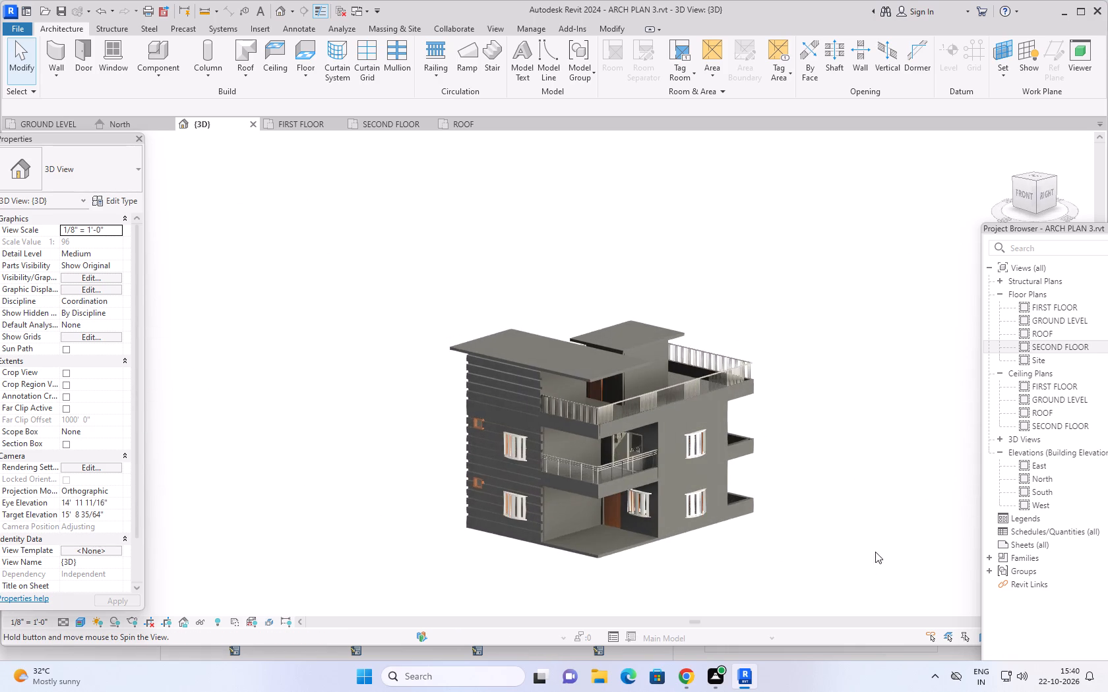
{"action": "middle_click_drag", "start_coordinate": [819, 368], "coordinate": [882, 474]}
{"action": "middle_click_drag", "start_coordinate": [832, 431], "coordinate": [722, 310]}
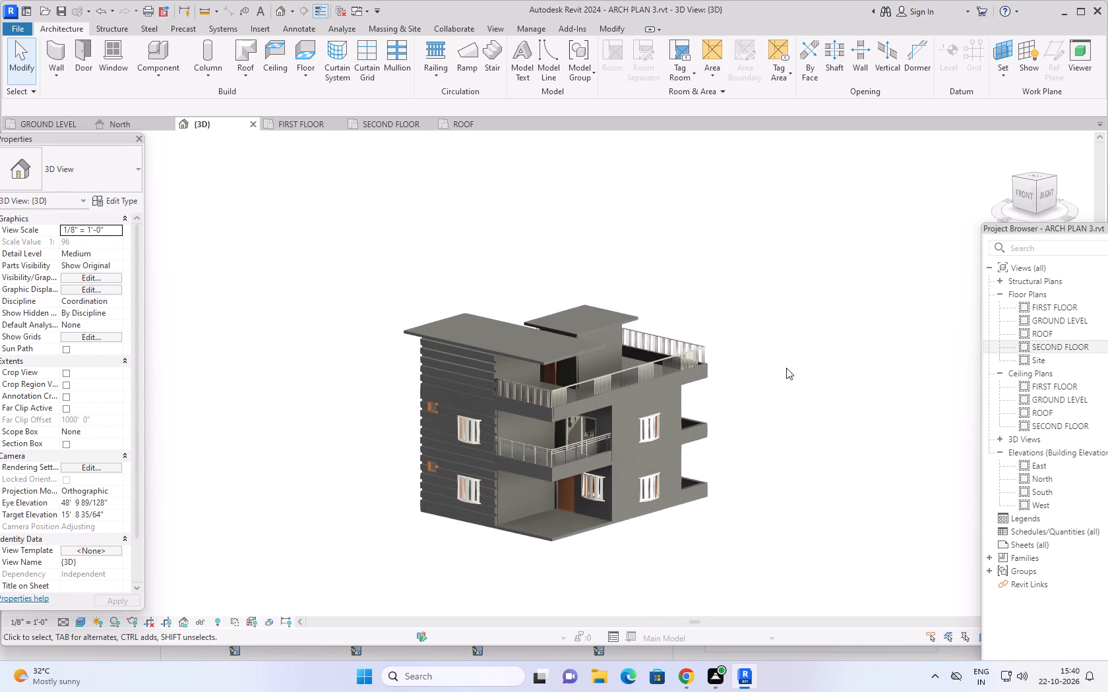
{"action": "middle_click_drag", "start_coordinate": [793, 380], "coordinate": [892, 500], "text": "shift"}
{"action": "scroll", "coordinate": [652, 449], "scroll_direction": "up", "scroll_amount": 3}
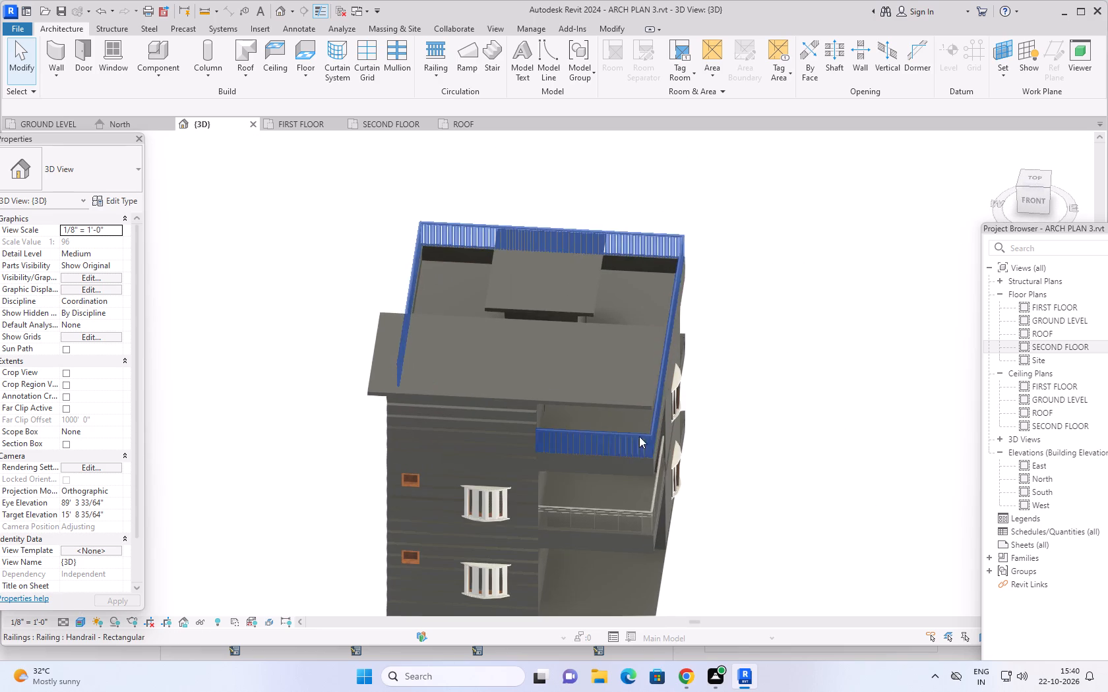
Examine the house's front roof slab, terrace railing and balconies from above and from the front-east corner in the 3D view.
{"action": "key", "text": "Escape"}
{"action": "key", "text": "Escape"}
{"action": "middle_click_drag", "start_coordinate": [851, 514], "coordinate": [766, 488]}
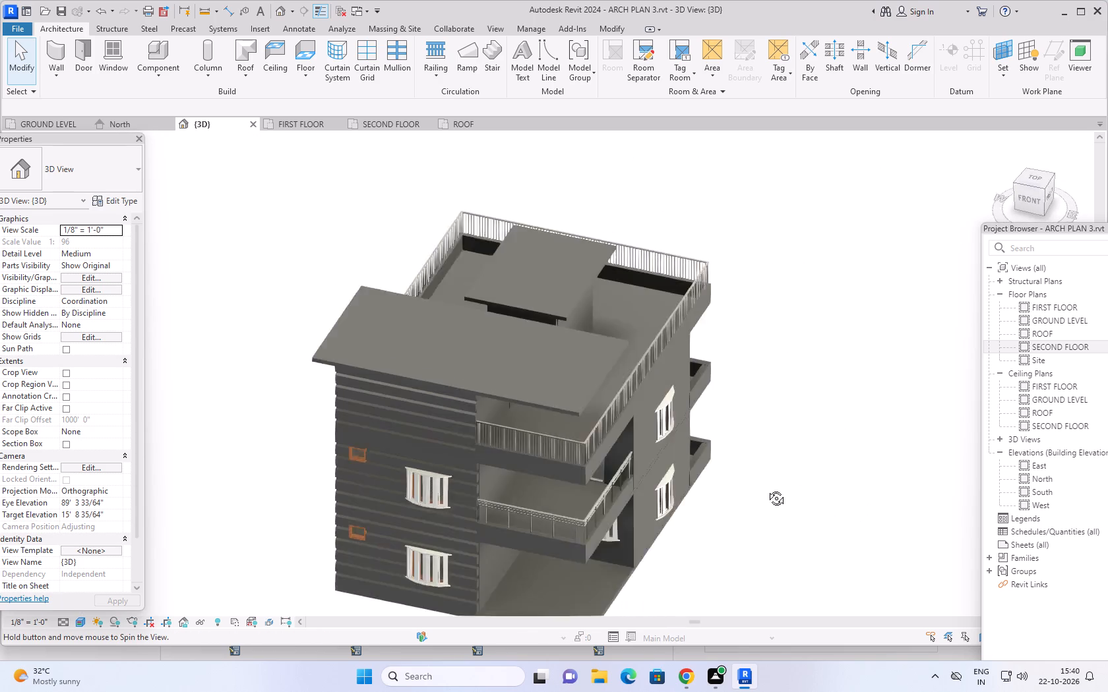
{"action": "middle_click_drag", "start_coordinate": [766, 488], "coordinate": [753, 444]}
{"action": "middle_click_drag", "start_coordinate": [778, 405], "coordinate": [927, 494]}
{"action": "middle_click_drag", "start_coordinate": [918, 486], "coordinate": [904, 481], "text": "shift"}
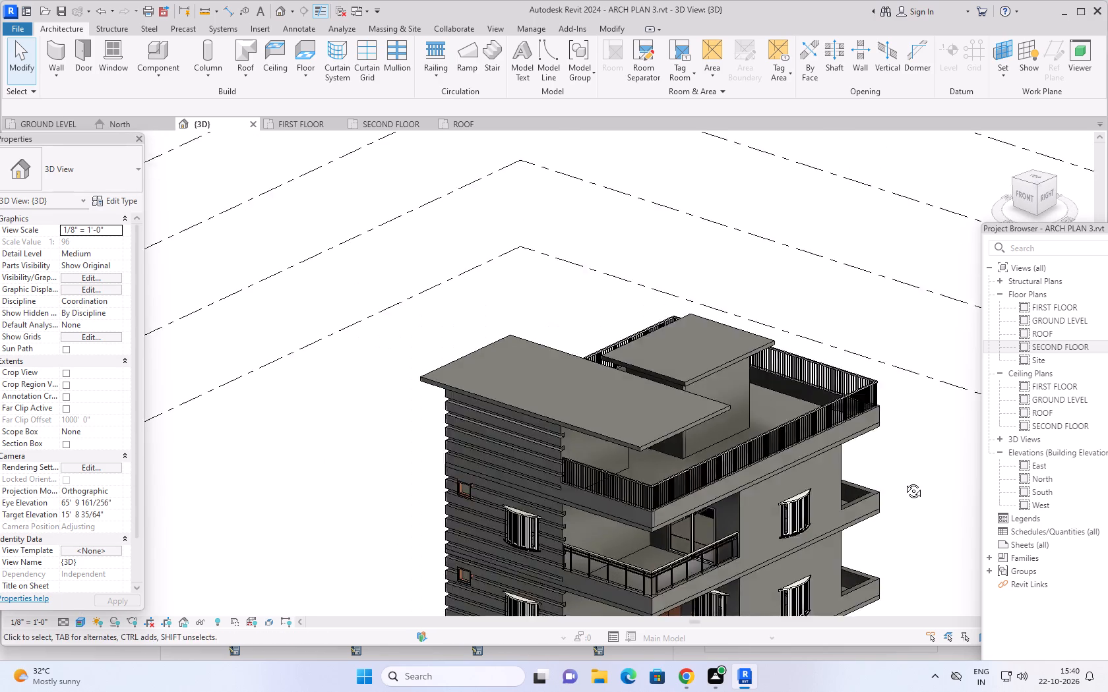
{"action": "middle_click_drag", "start_coordinate": [904, 481], "coordinate": [901, 458], "text": "shift"}
{"action": "middle_click_drag", "start_coordinate": [901, 455], "coordinate": [821, 364]}
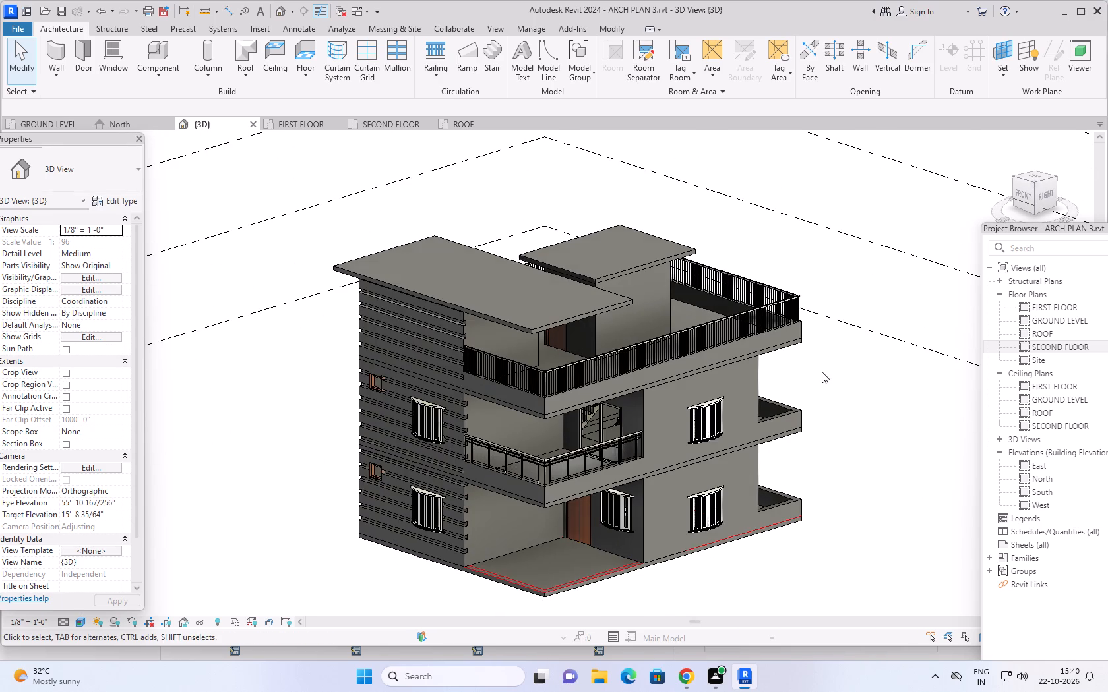
{"action": "middle_click_drag", "start_coordinate": [837, 383], "coordinate": [844, 393]}
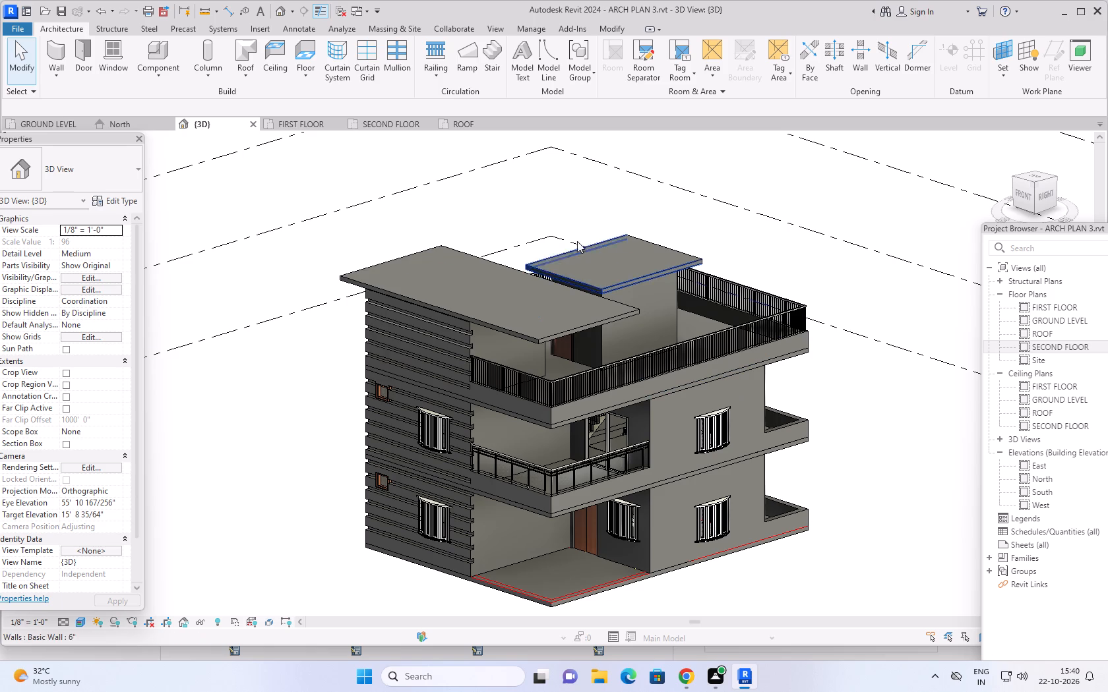
Edit the front roof slab's boundary in the SECOND FLOOR plan and sketch a narrow rectangular opening about 1' by 9'-6" over the terrace, just east of the front room.
{"action": "left_click", "coordinate": [507, 324]}
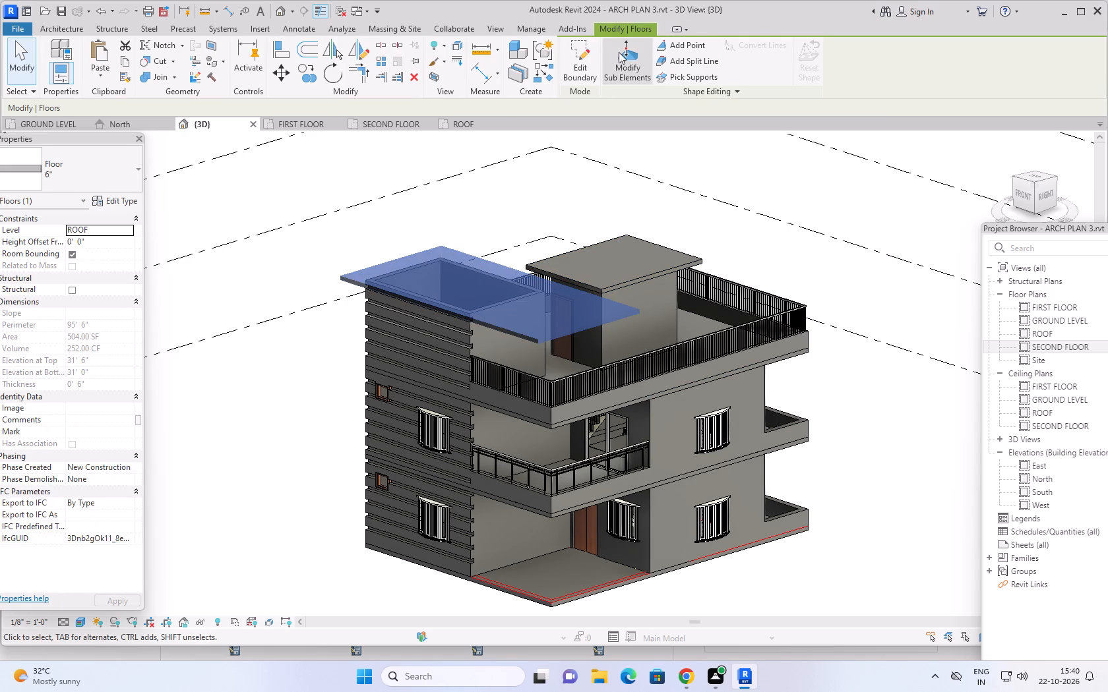
{"action": "left_click", "coordinate": [582, 58]}
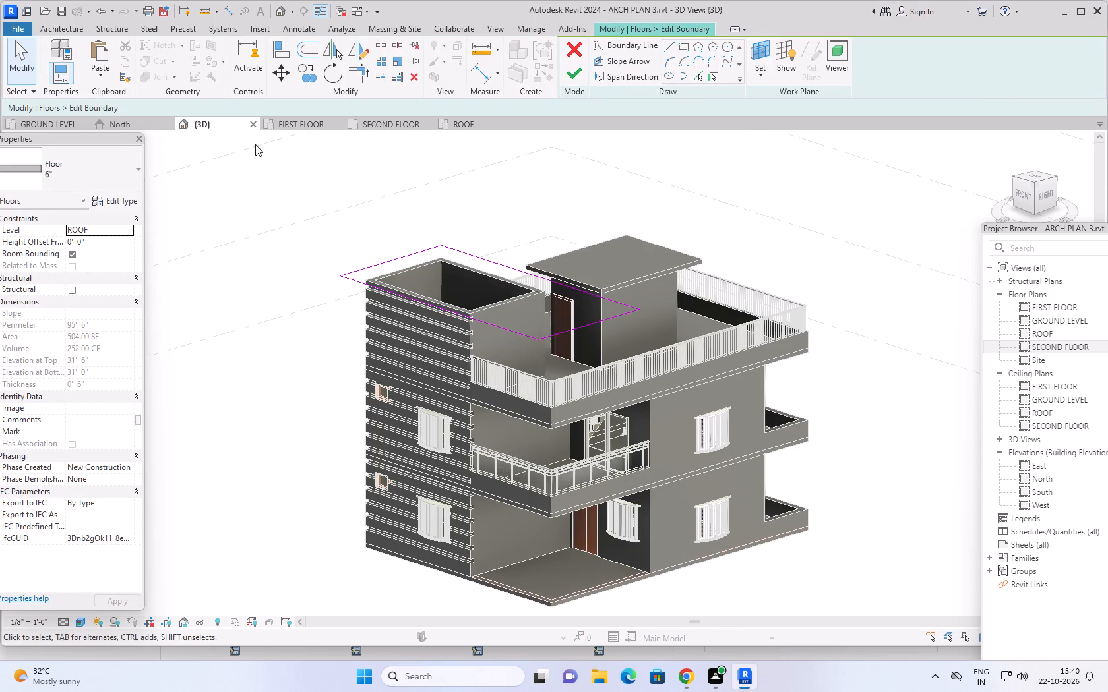
{"action": "left_click", "coordinate": [360, 121]}
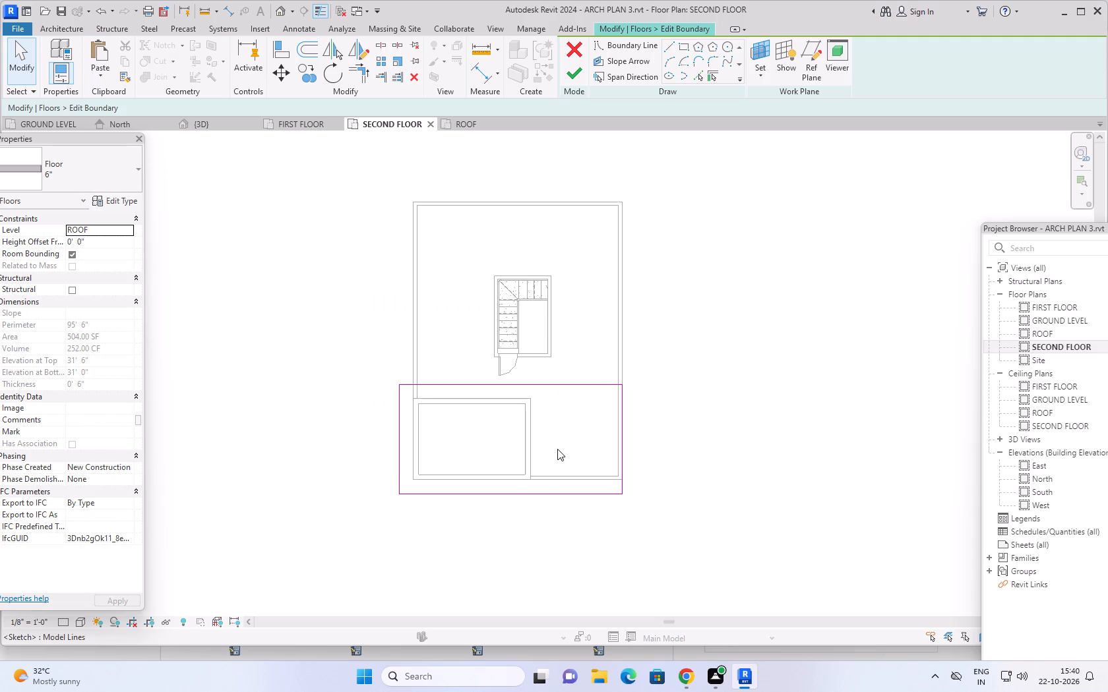
{"action": "scroll", "coordinate": [557, 449], "scroll_direction": "up", "scroll_amount": 2}
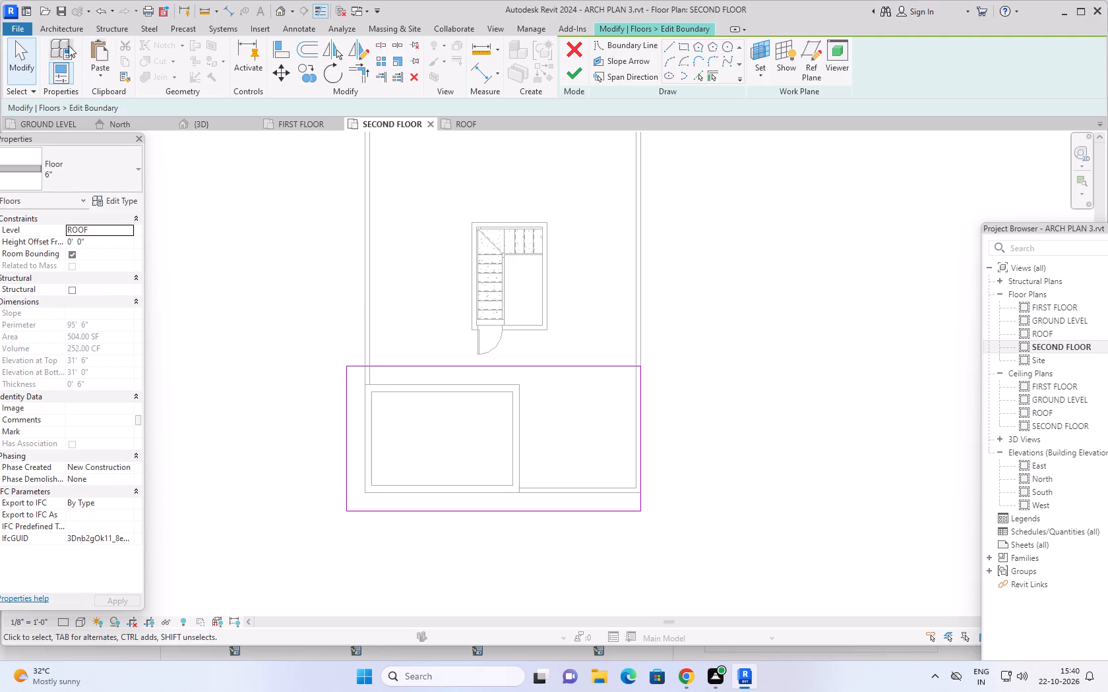
{"action": "left_click", "coordinate": [684, 44]}
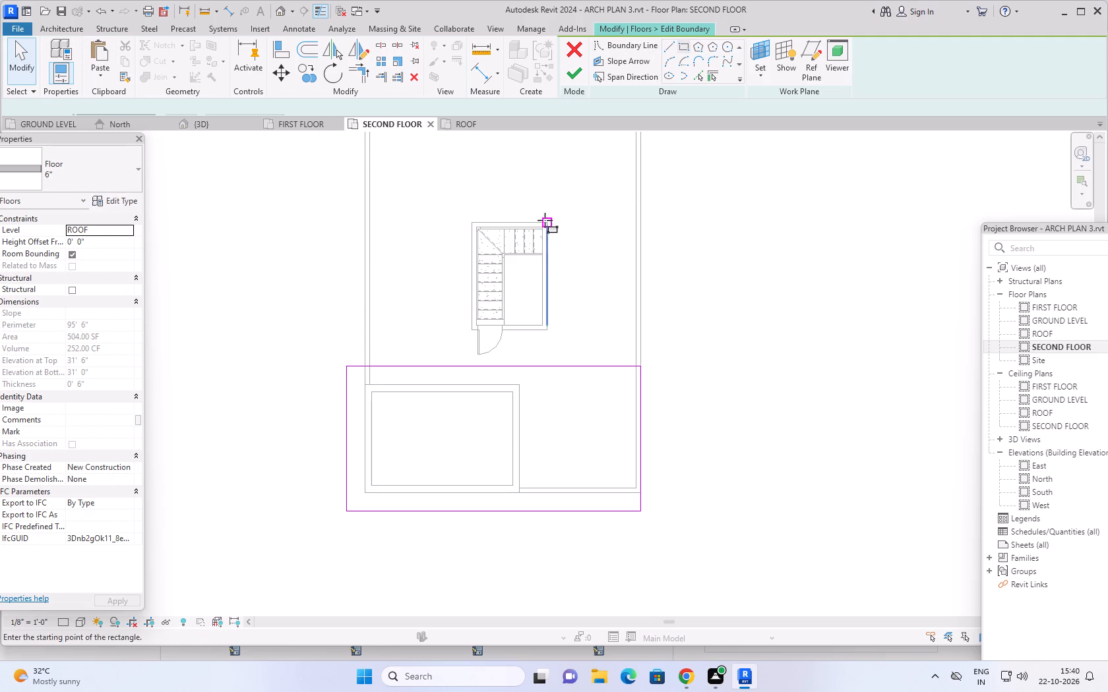
{"action": "scroll", "coordinate": [537, 396], "scroll_direction": "up", "scroll_amount": 2}
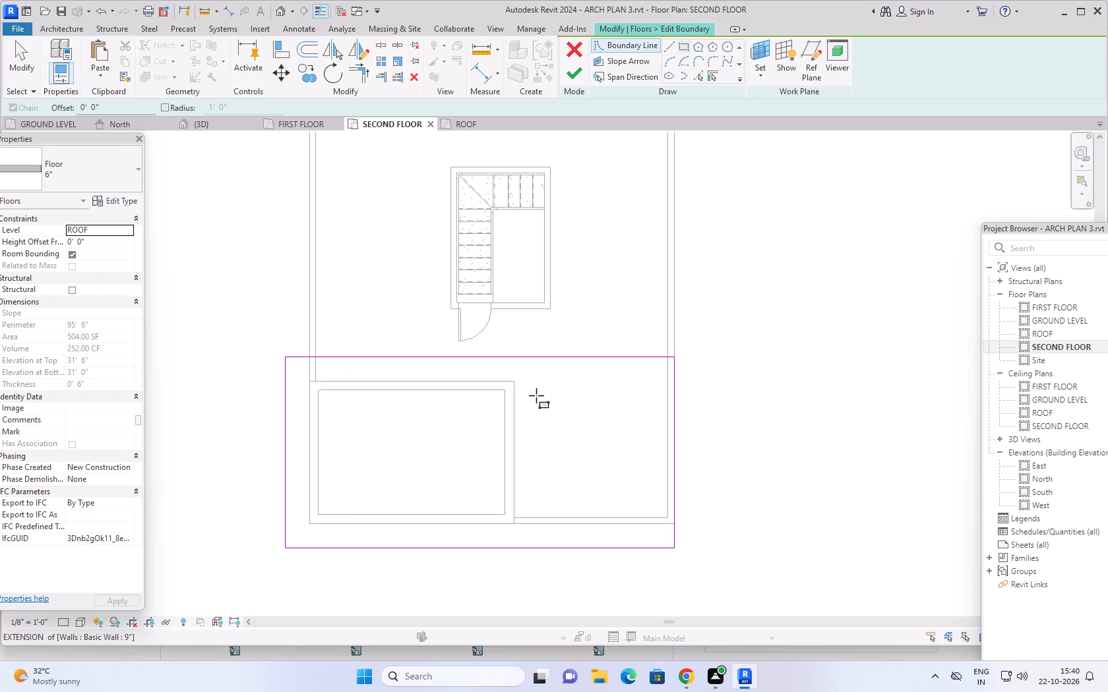
{"action": "scroll", "coordinate": [536, 395], "scroll_direction": "up", "scroll_amount": 2}
{"action": "middle_click_drag", "start_coordinate": [551, 446], "coordinate": [506, 387]}
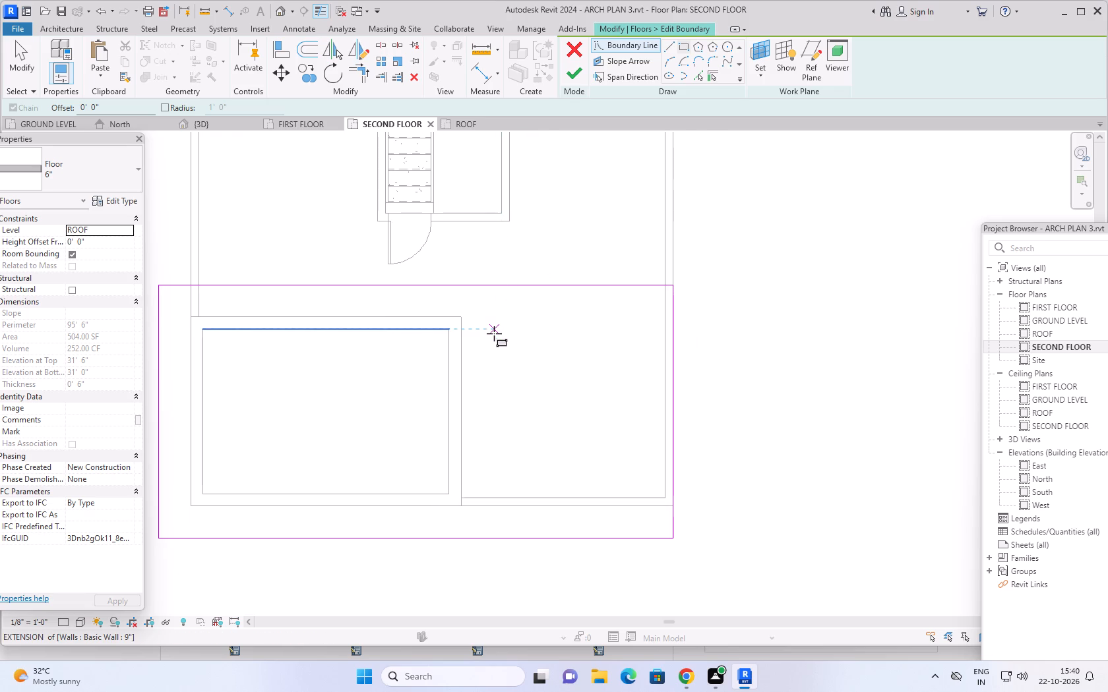
{"action": "left_click", "coordinate": [494, 333]}
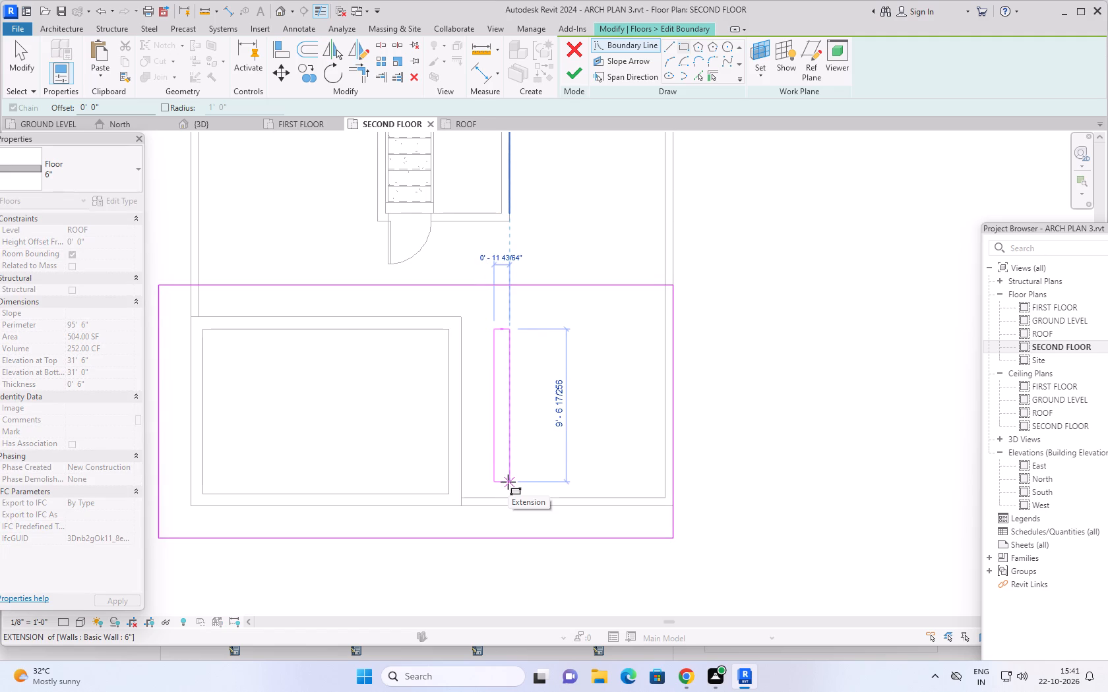
{"action": "left_click", "coordinate": [508, 482]}
{"action": "key", "text": "Escape"}
{"action": "key", "text": "Escape"}
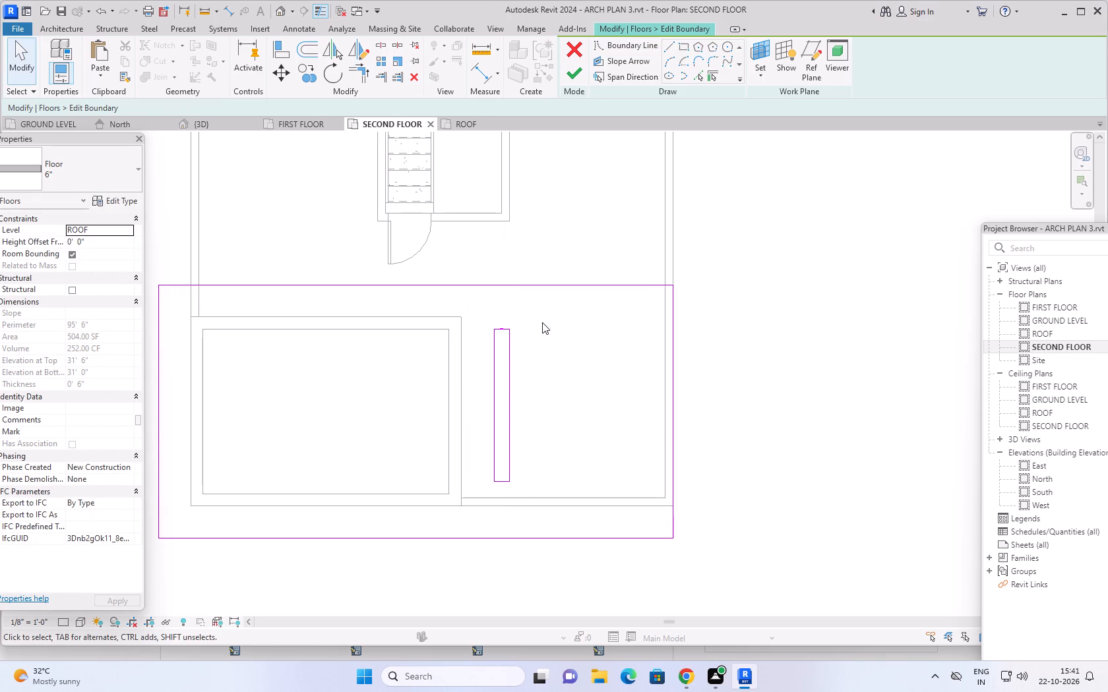
{"action": "key", "text": "Escape"}
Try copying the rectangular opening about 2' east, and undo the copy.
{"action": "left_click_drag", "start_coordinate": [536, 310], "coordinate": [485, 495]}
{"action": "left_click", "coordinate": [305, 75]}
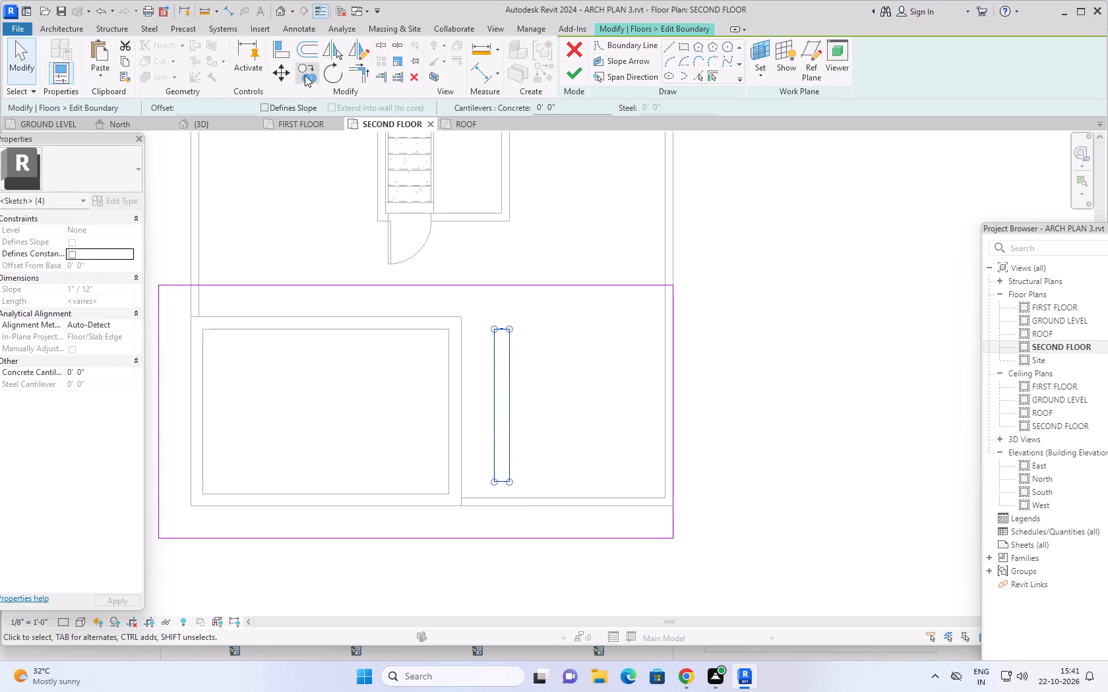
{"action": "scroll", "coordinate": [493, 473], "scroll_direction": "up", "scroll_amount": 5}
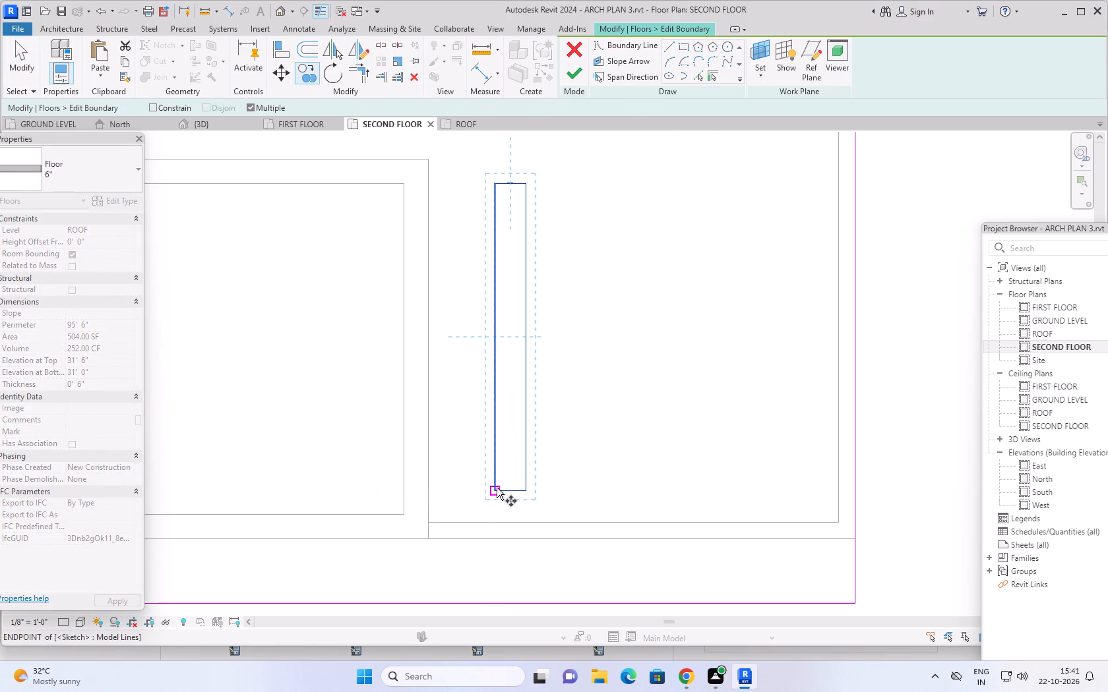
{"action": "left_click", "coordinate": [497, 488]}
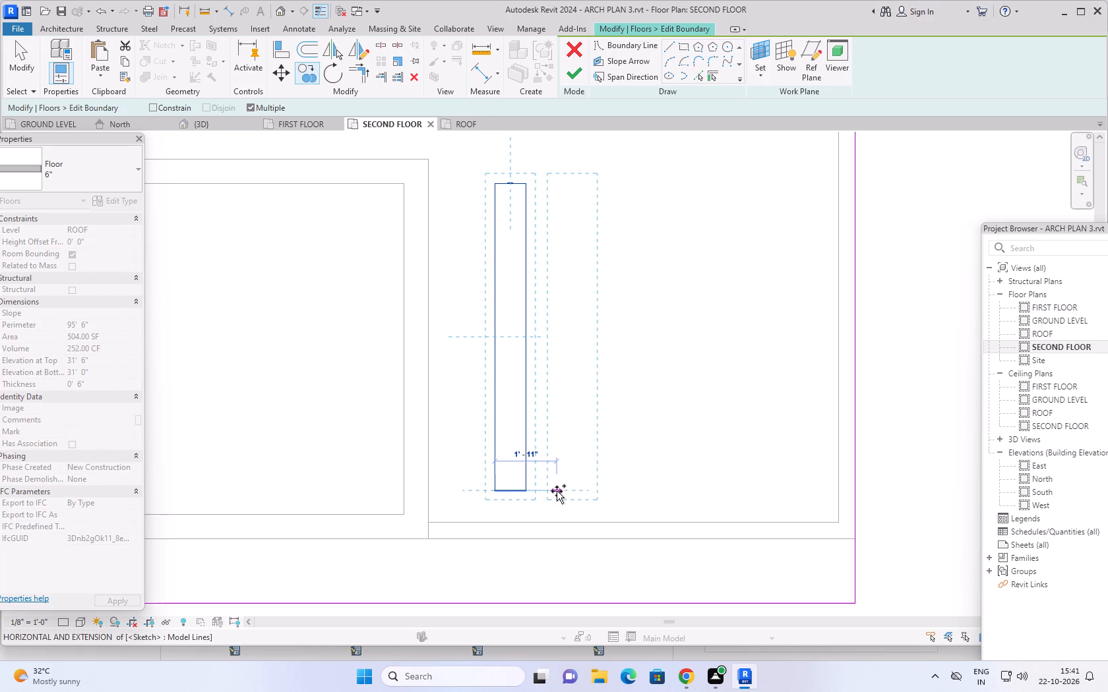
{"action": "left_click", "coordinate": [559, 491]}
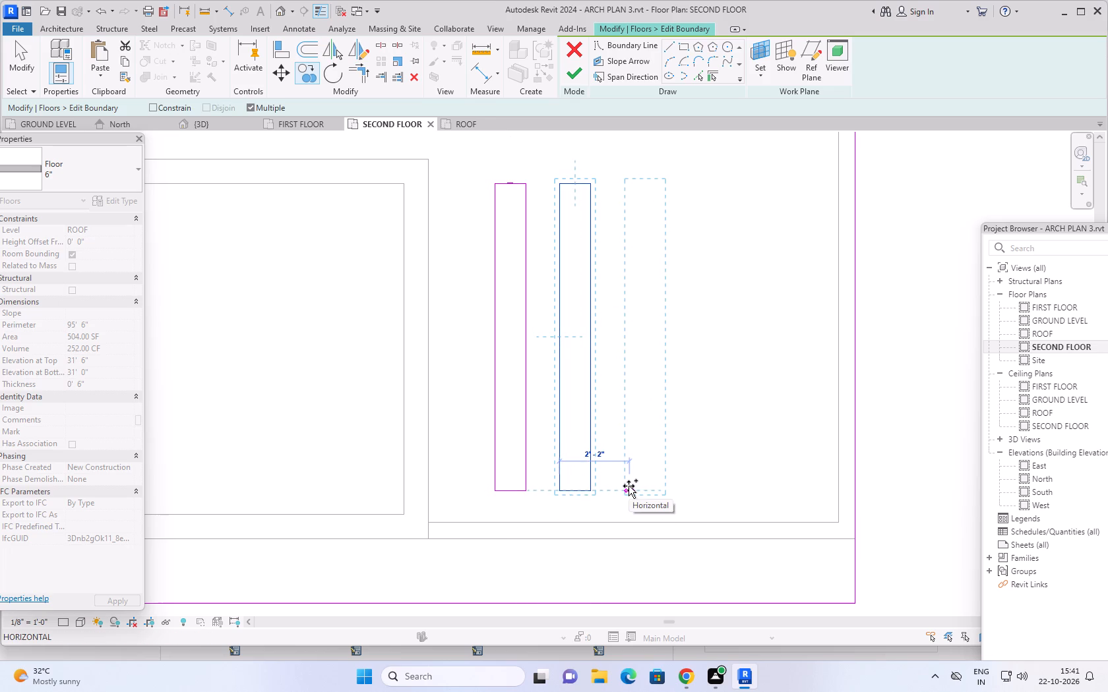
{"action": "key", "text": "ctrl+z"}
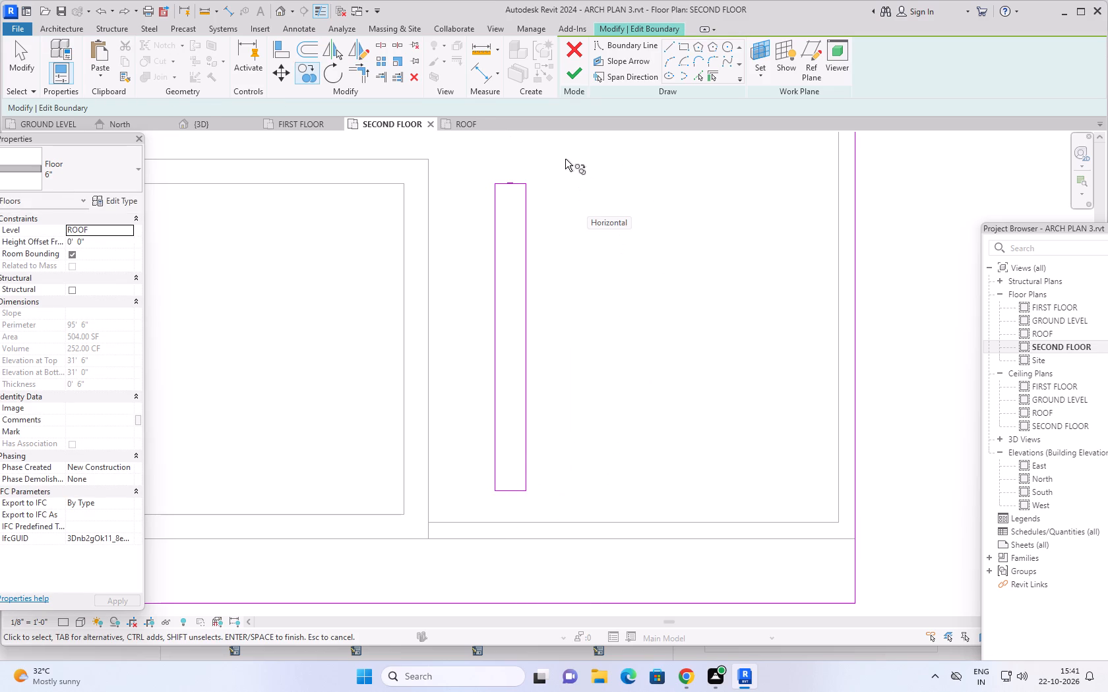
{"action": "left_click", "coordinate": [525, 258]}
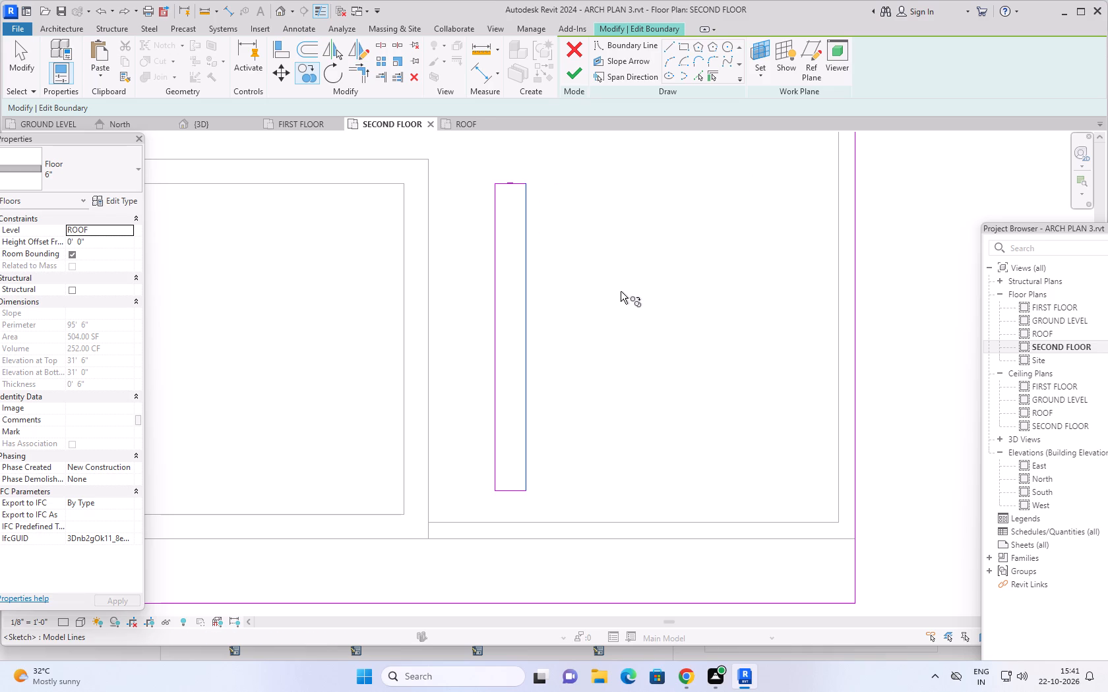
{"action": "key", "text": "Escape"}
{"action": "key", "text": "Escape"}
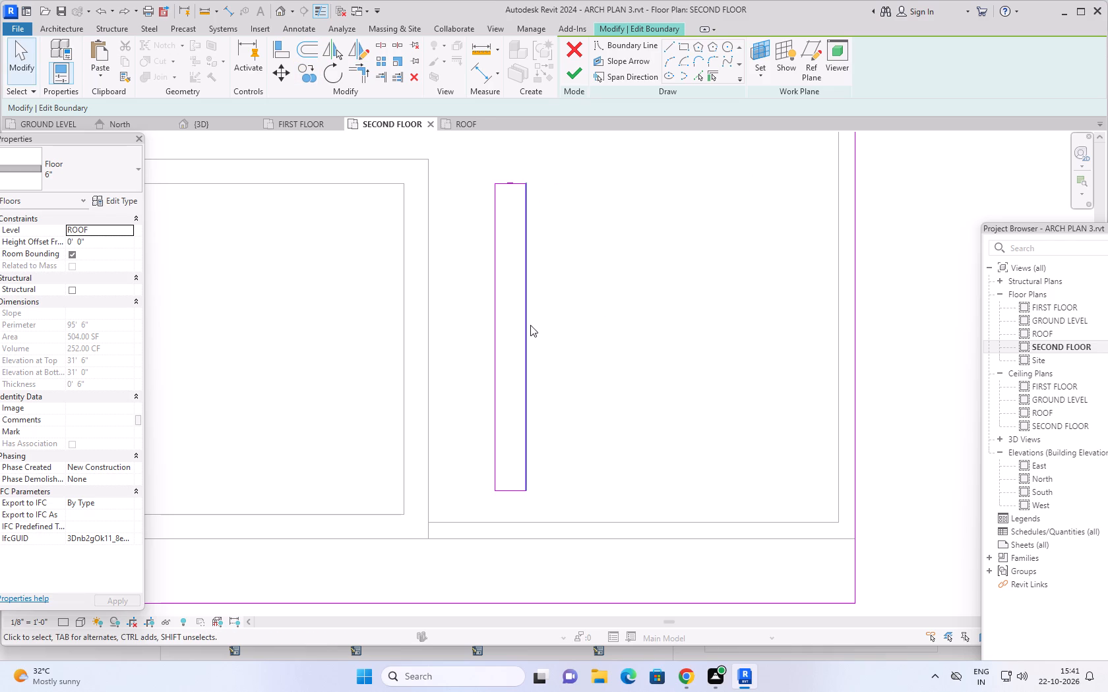
Set the rectangular opening's width to 10" by adjusting its east edge.
{"action": "left_click", "coordinate": [530, 326]}
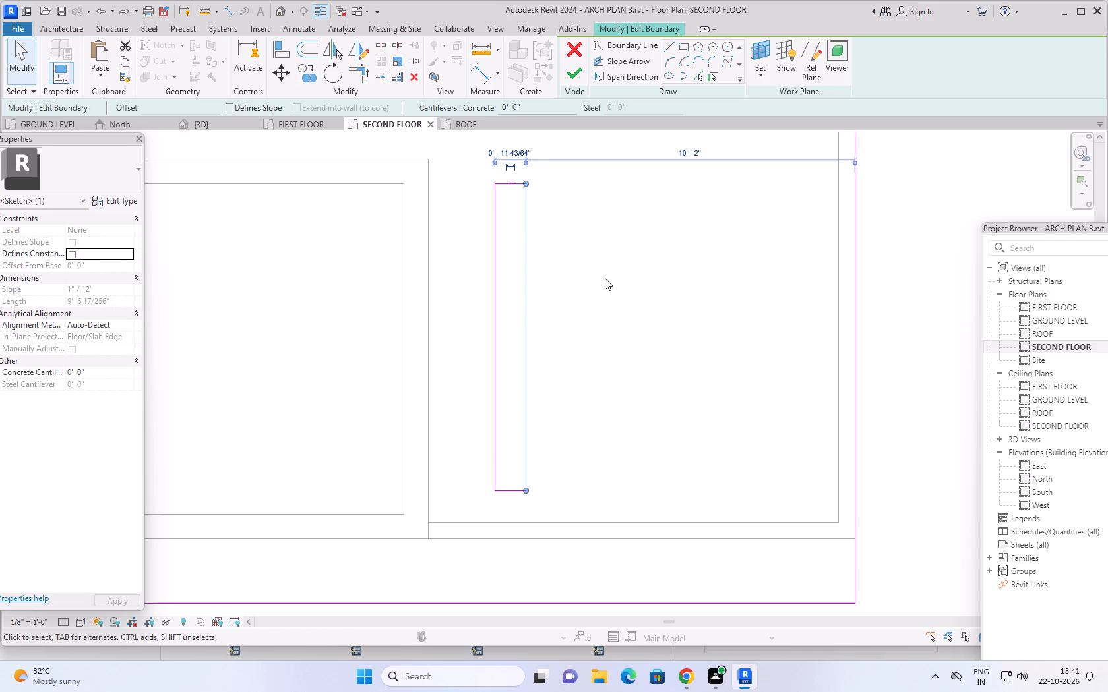
{"action": "middle_click_drag", "start_coordinate": [605, 281], "coordinate": [585, 354]}
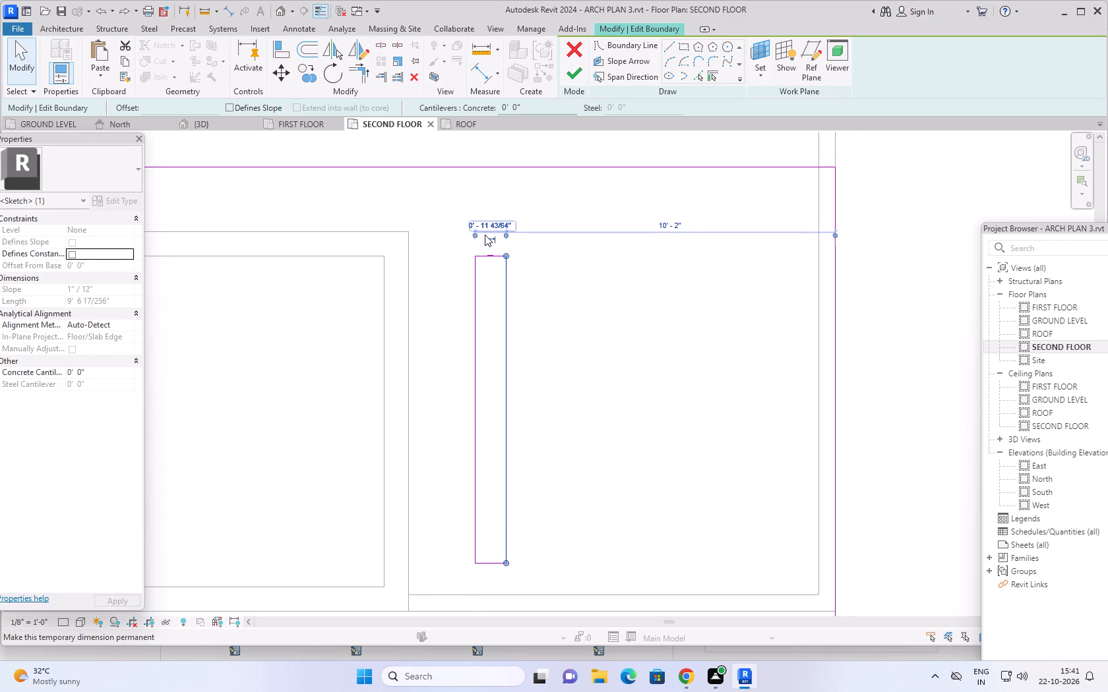
{"action": "left_click", "coordinate": [491, 223]}
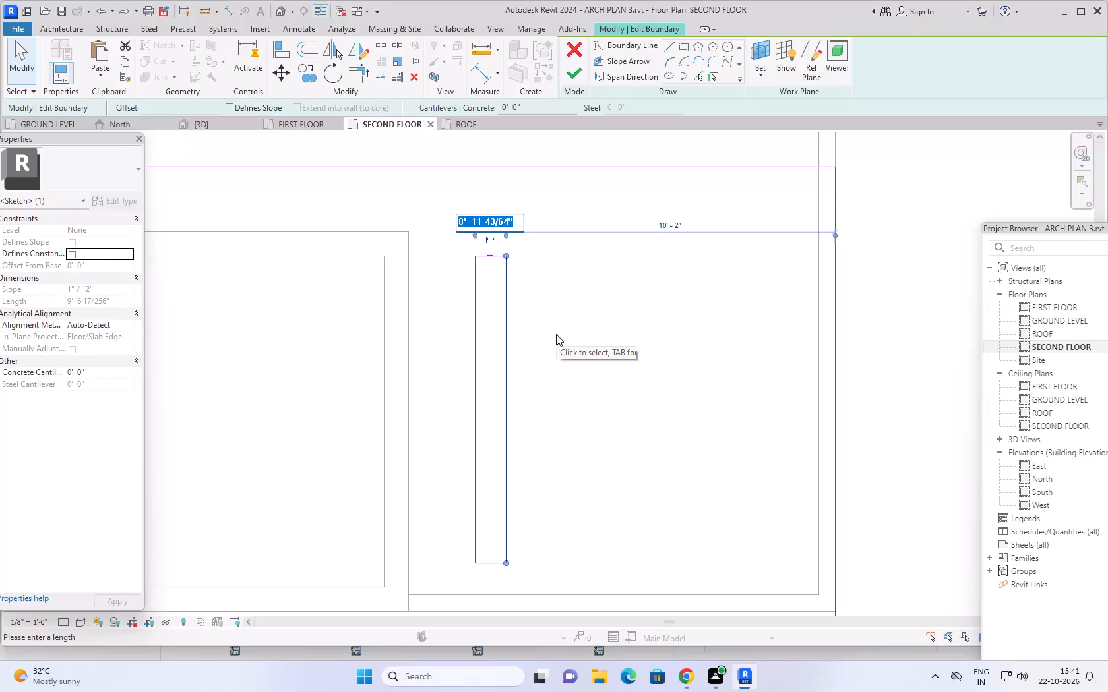
{"action": "type", "text": "10"}
{"action": "key", "text": "shift+quotedbl"}
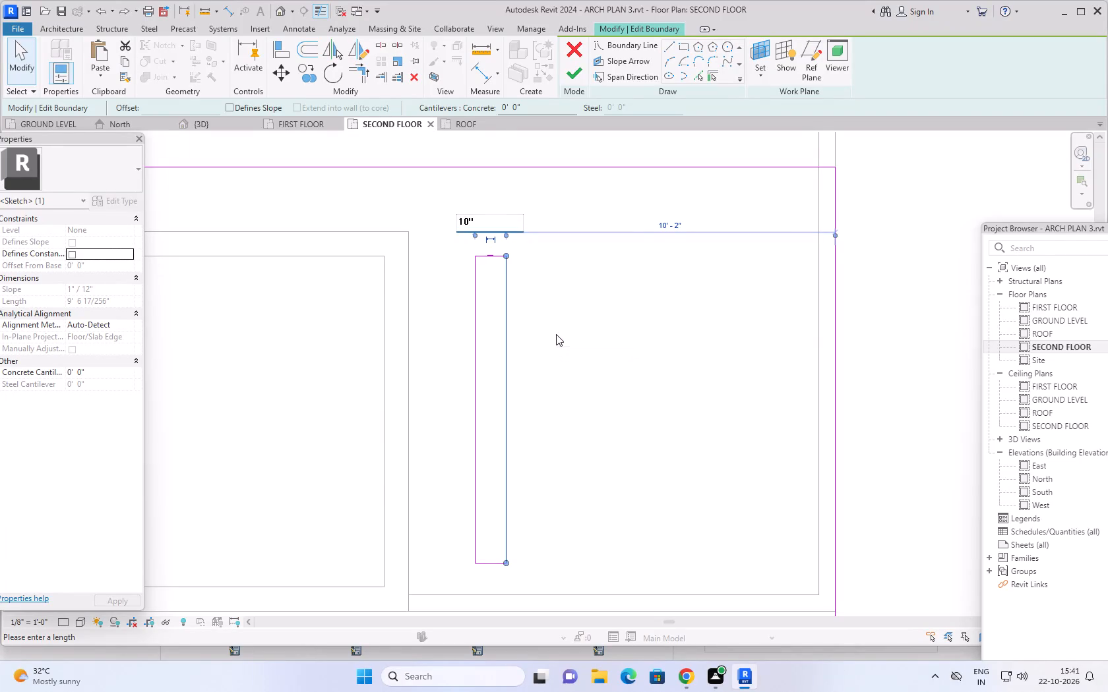
{"action": "key", "text": "Return"}
{"action": "key", "text": "Escape"}
Copy the 10" wide opening six times eastward across the terrace part of the roof slab at about 1'-6" spacing.
{"action": "scroll", "coordinate": [590, 399], "scroll_direction": "down", "scroll_amount": 1}
{"action": "middle_click_drag", "start_coordinate": [588, 400], "coordinate": [579, 378]}
{"action": "left_click_drag", "start_coordinate": [524, 223], "coordinate": [481, 472]}
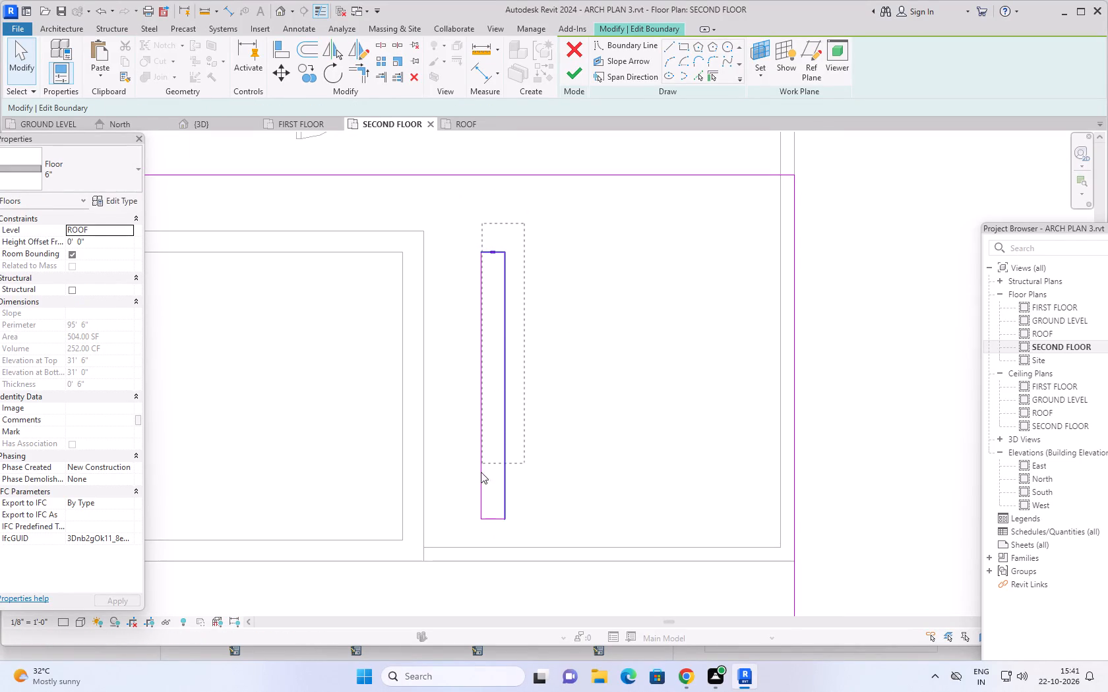
{"action": "left_click_drag", "start_coordinate": [481, 472], "coordinate": [458, 536]}
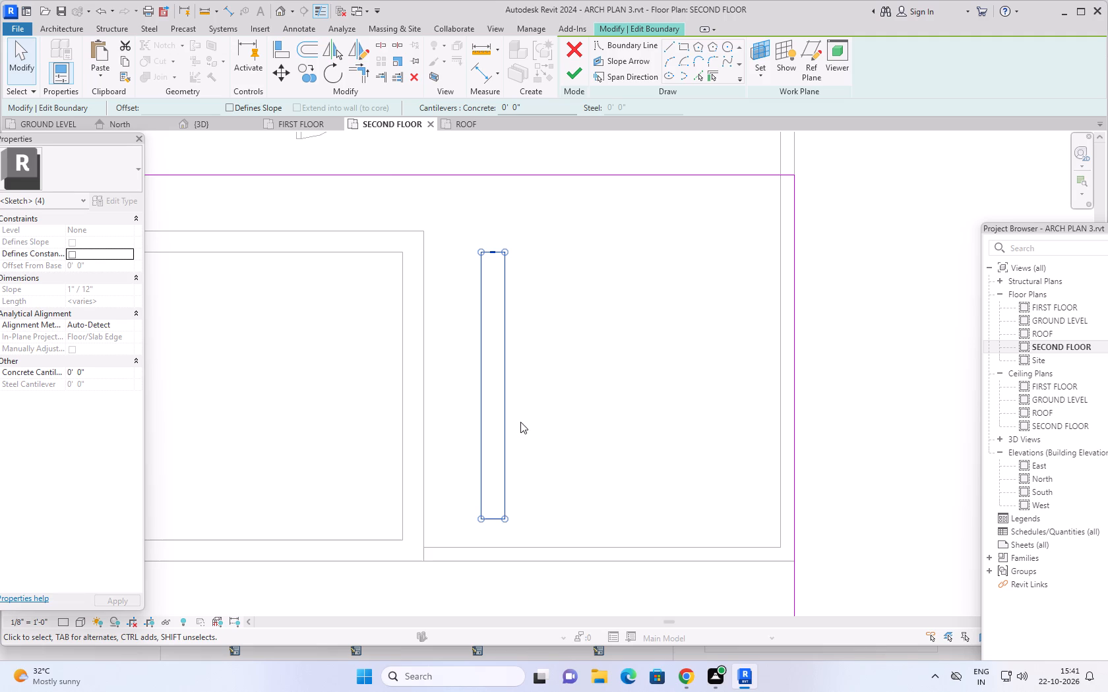
{"action": "left_click", "coordinate": [315, 76]}
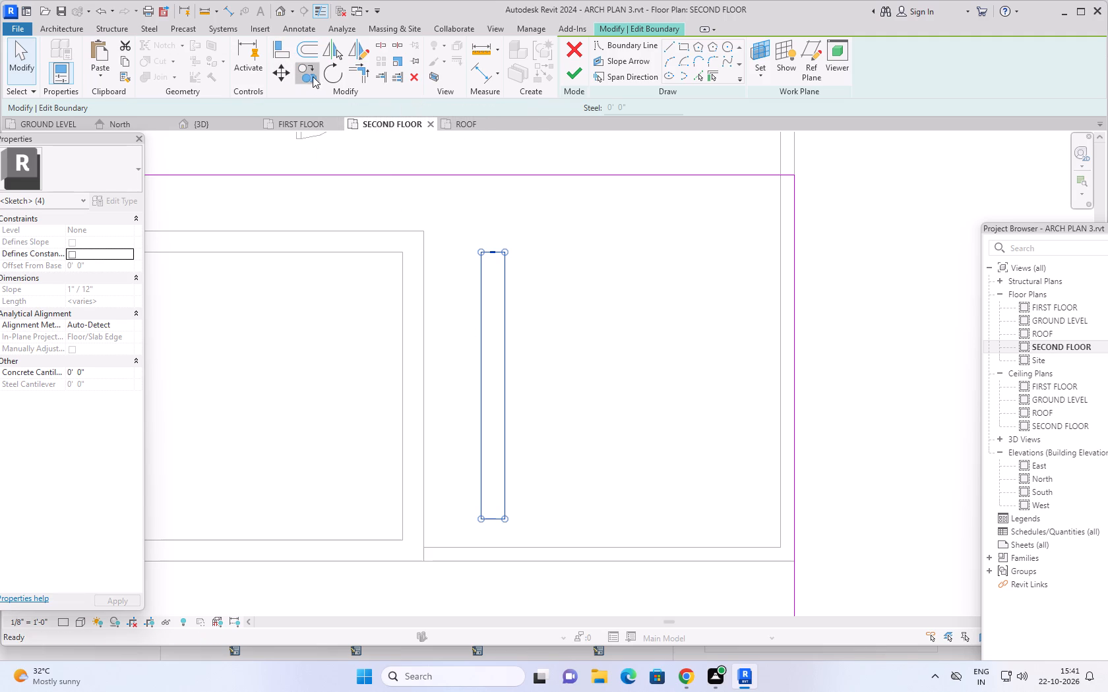
{"action": "scroll", "coordinate": [473, 567], "scroll_direction": "up", "scroll_amount": 2}
{"action": "left_click", "coordinate": [483, 504]}
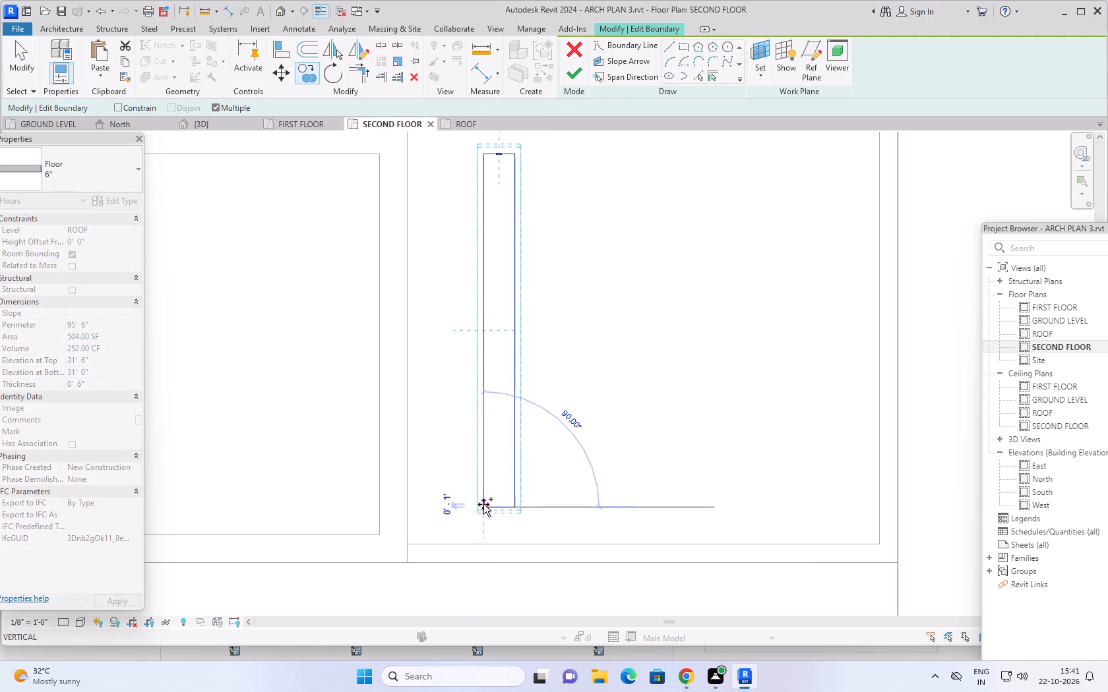
{"action": "left_click", "coordinate": [540, 504]}
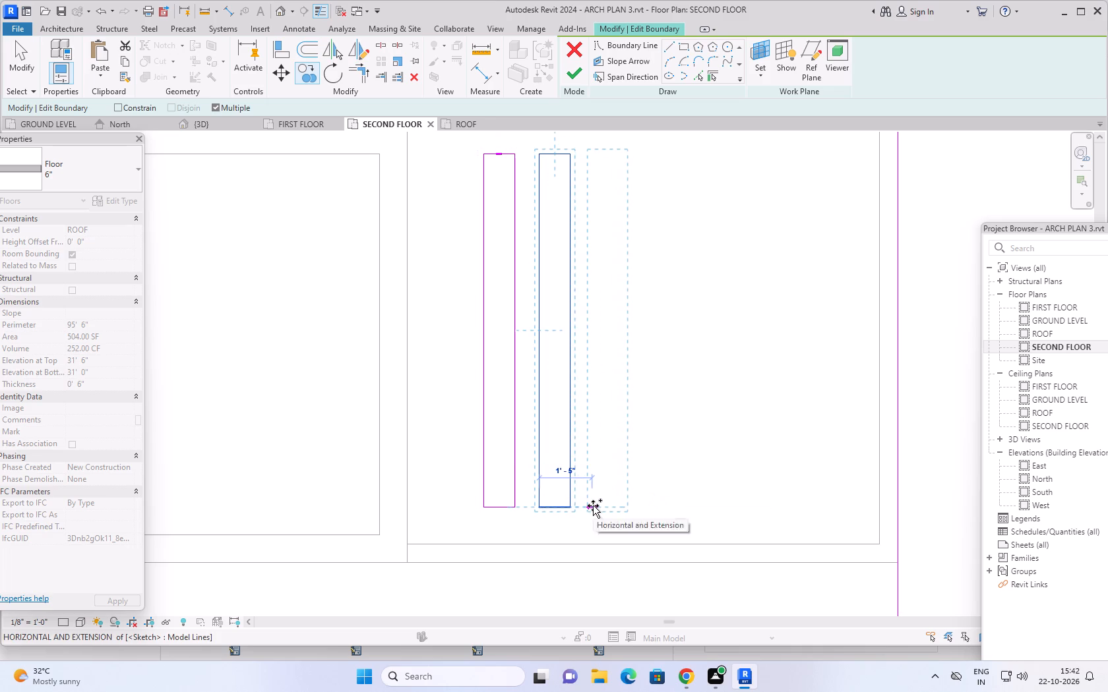
{"action": "left_click", "coordinate": [596, 505]}
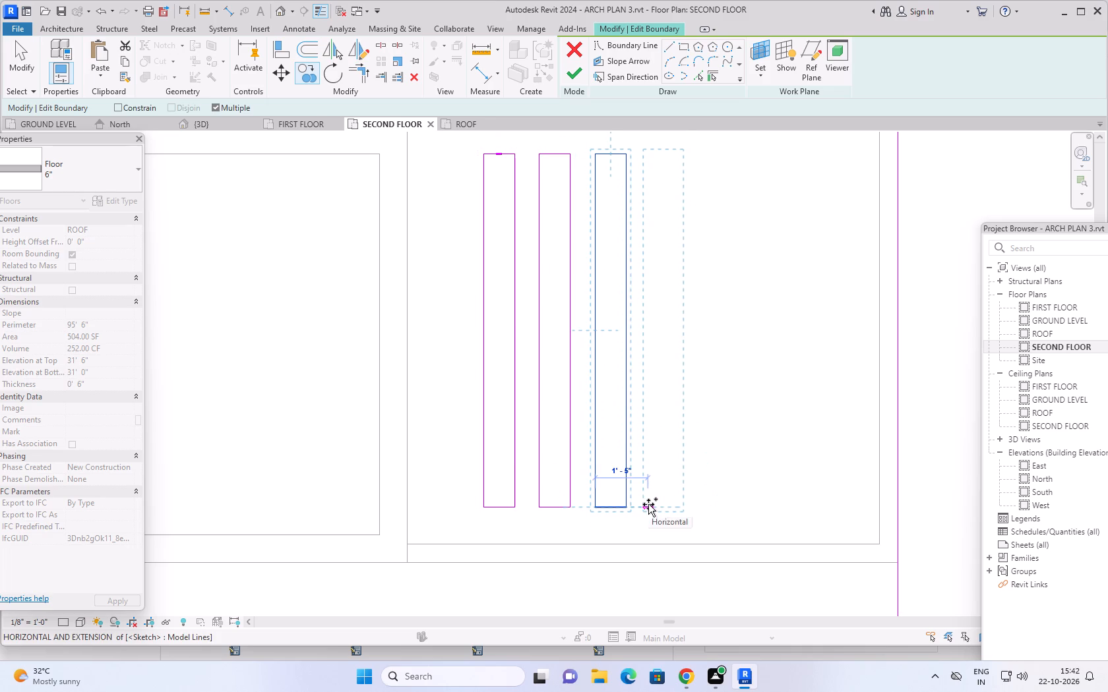
{"action": "left_click", "coordinate": [650, 504]}
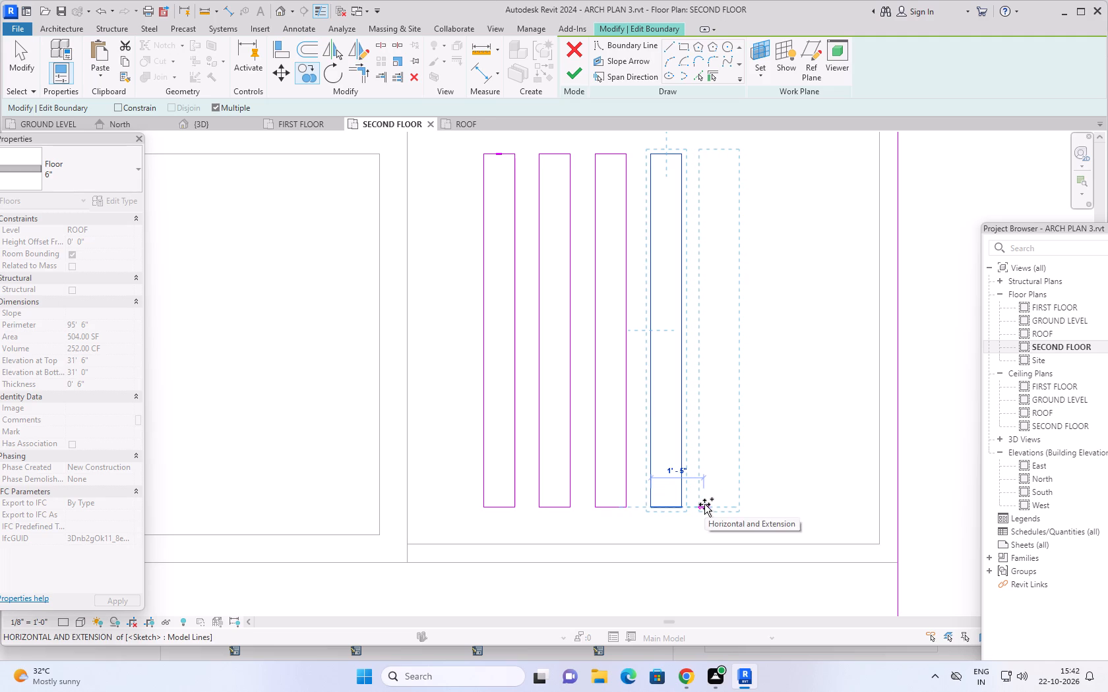
{"action": "left_click", "coordinate": [707, 504]}
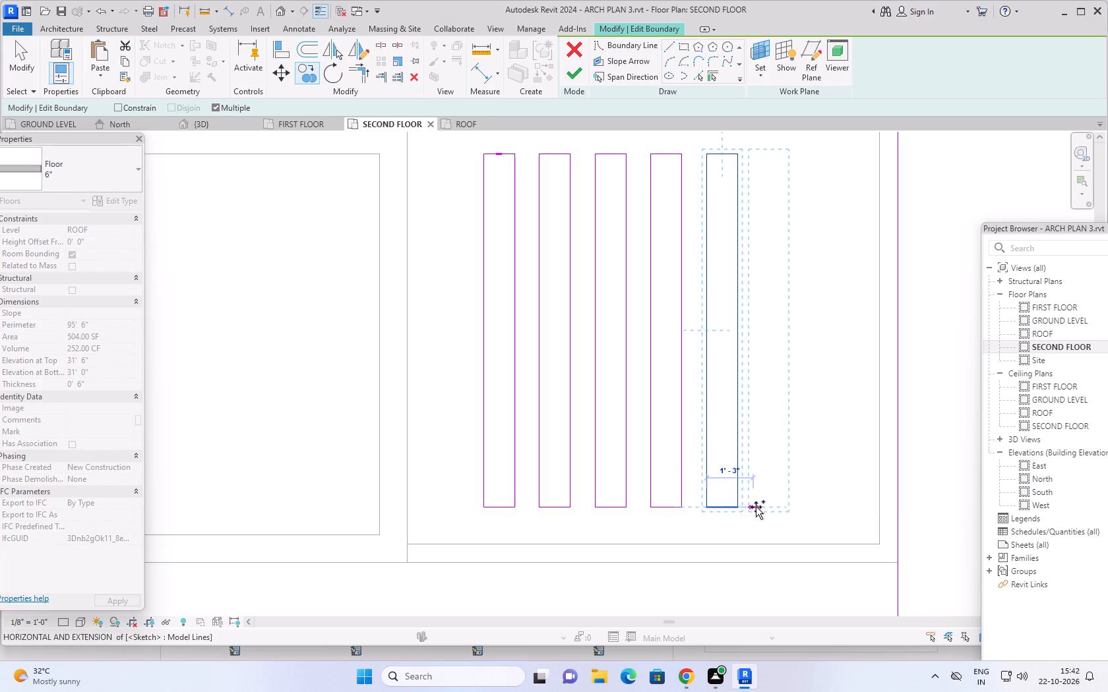
{"action": "left_click", "coordinate": [762, 507]}
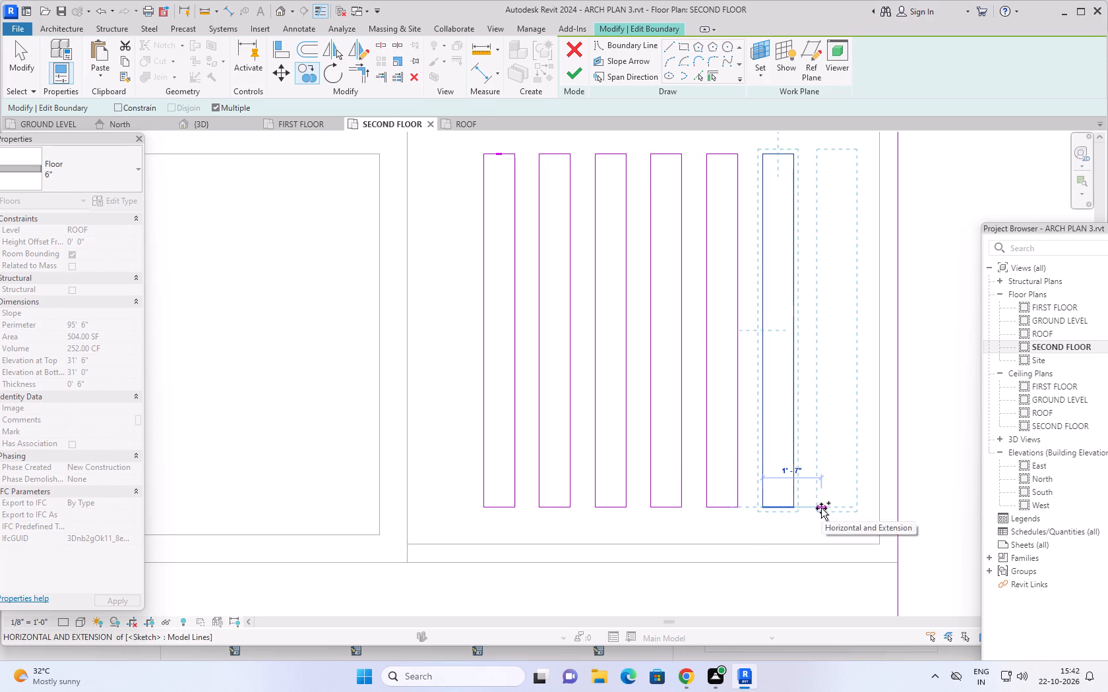
{"action": "left_click", "coordinate": [818, 510]}
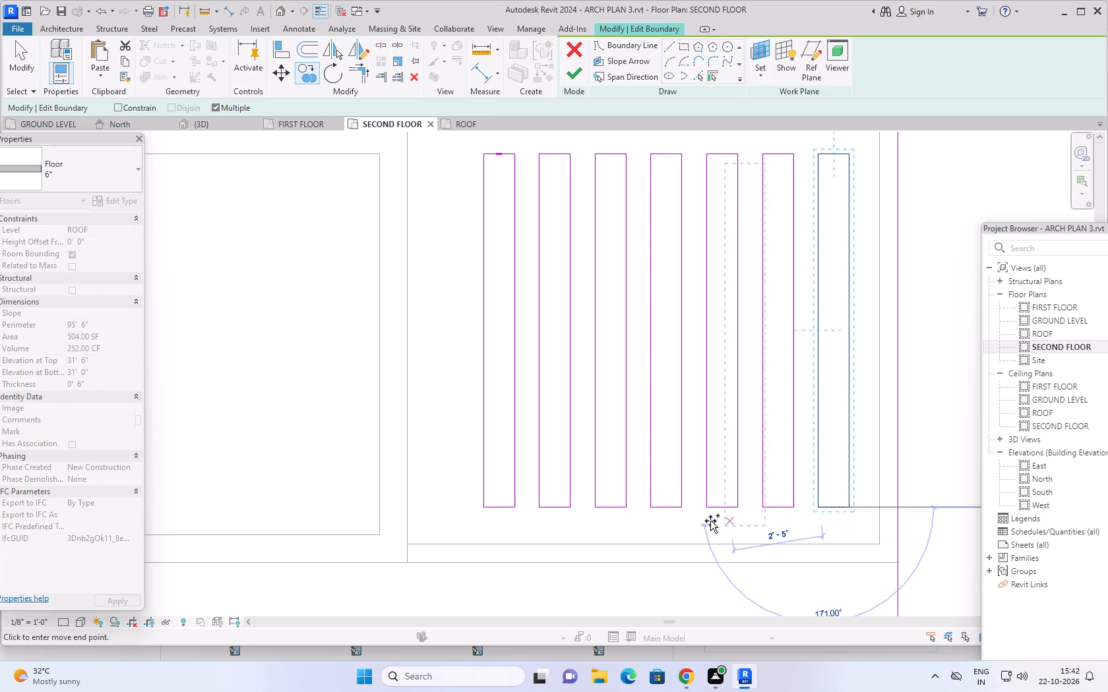
{"action": "key", "text": "Escape"}
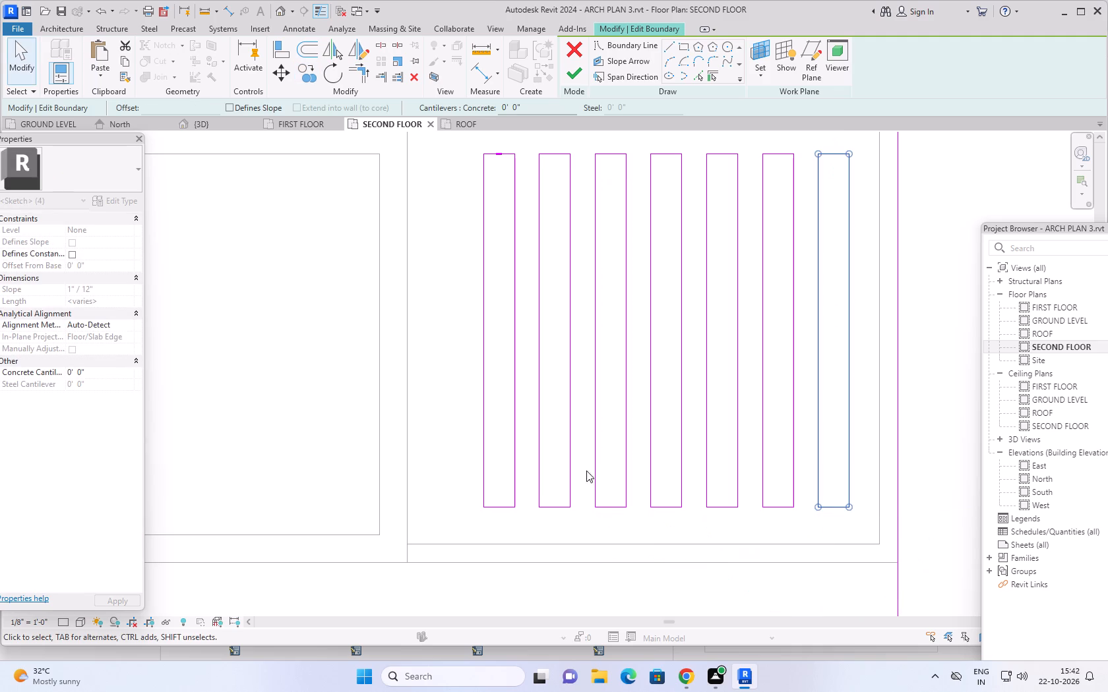
Finish the front roof slab's boundary edit with the row of narrow openings over the terrace.
{"action": "scroll", "coordinate": [596, 451], "scroll_direction": "down", "scroll_amount": 2}
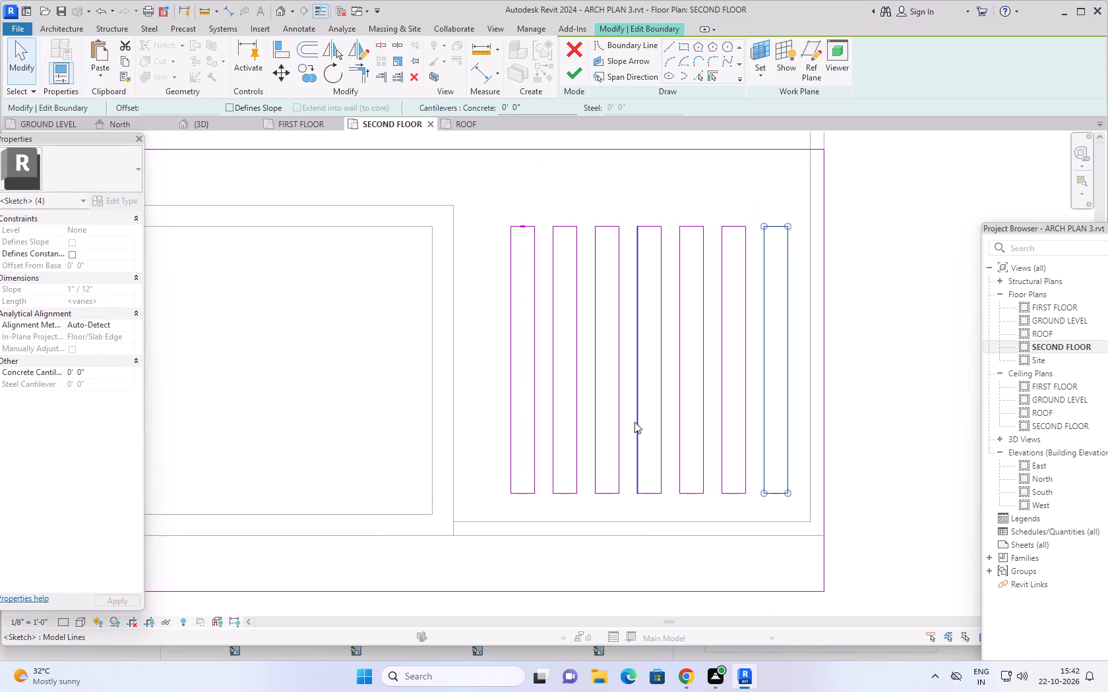
{"action": "left_click", "coordinate": [579, 74]}
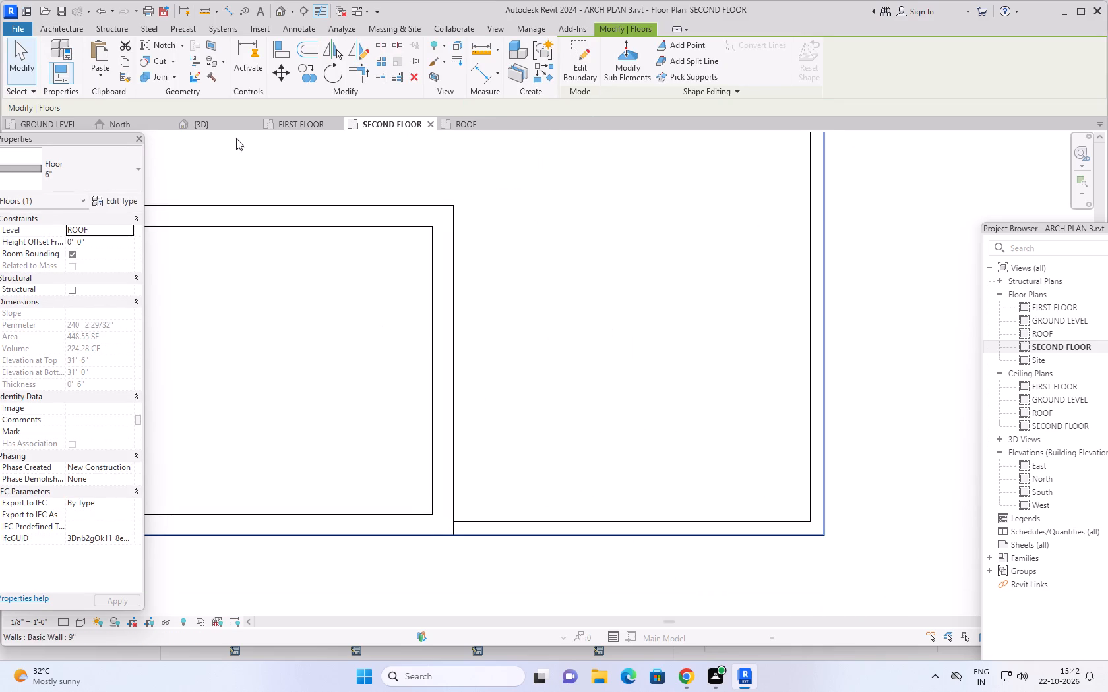
Examine the slotted front roof slab in the {3D} view from the front, from above and from below.
{"action": "left_click", "coordinate": [206, 126]}
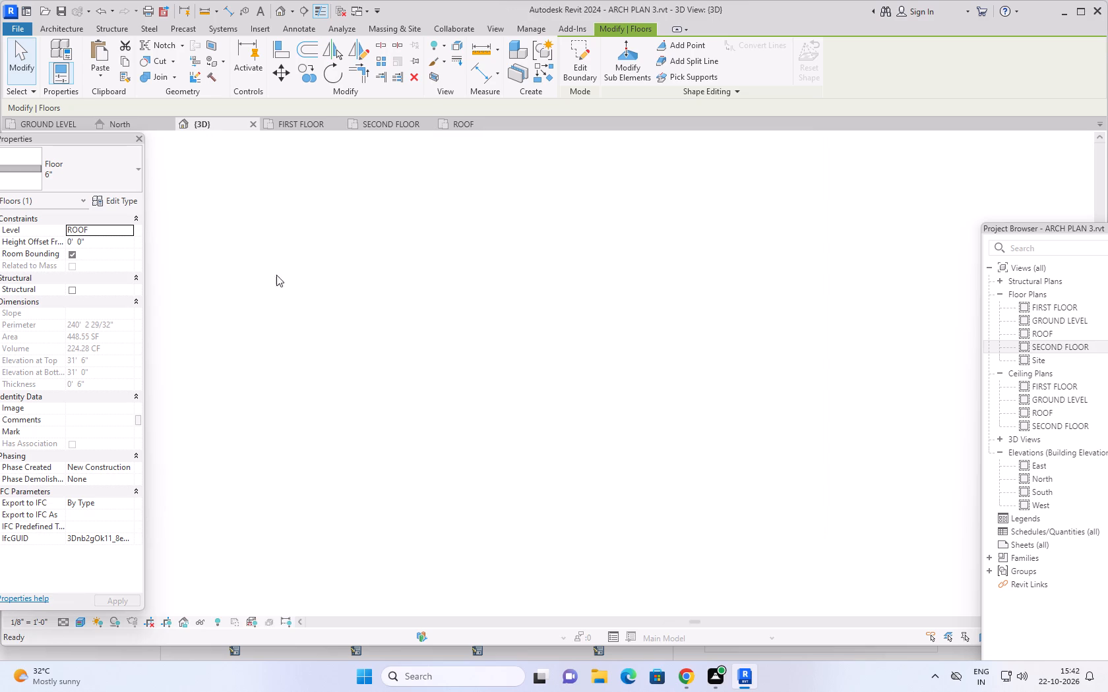
{"action": "key", "text": "Escape"}
{"action": "key", "text": "Escape"}
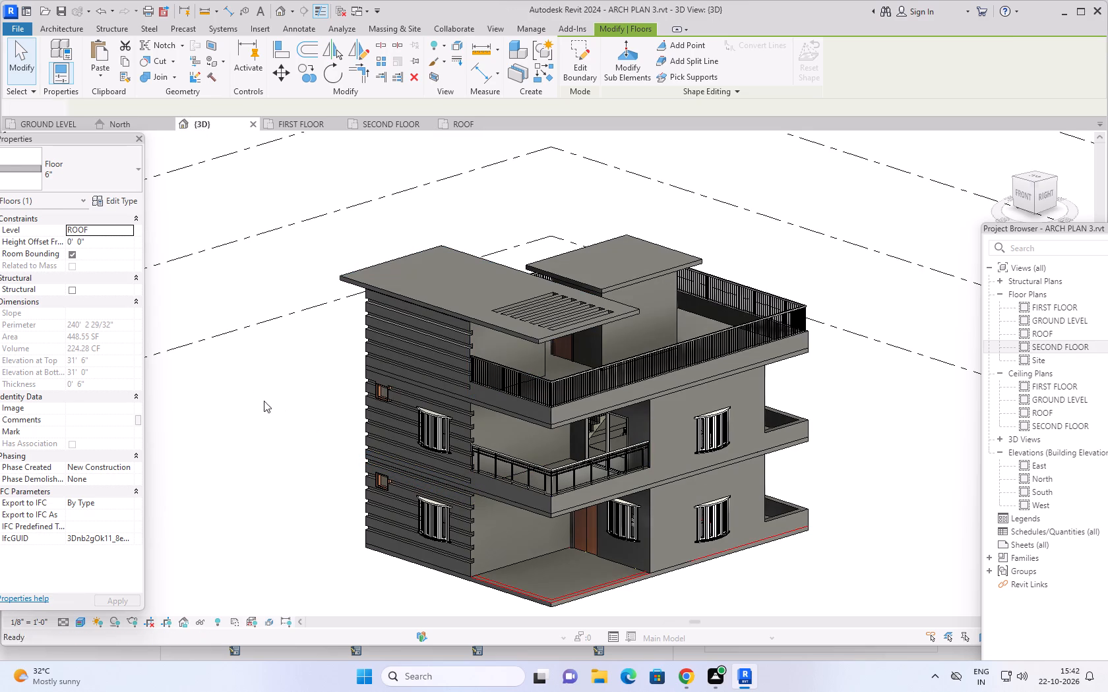
{"action": "middle_click_drag", "start_coordinate": [315, 517], "coordinate": [408, 462], "text": "shift"}
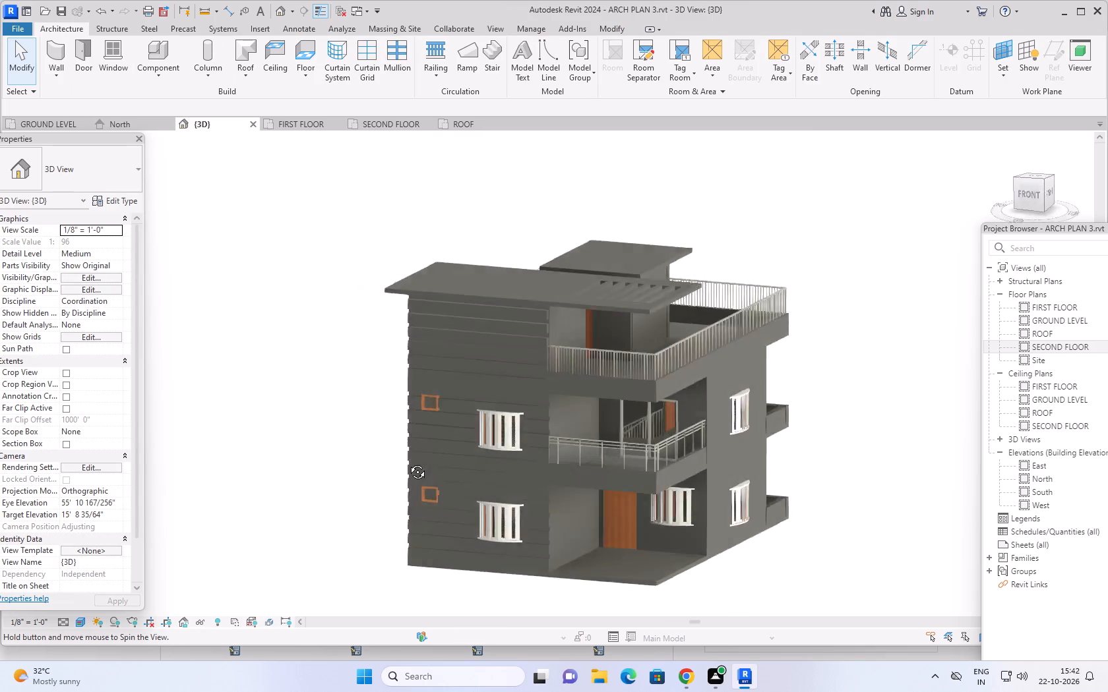
{"action": "middle_click_drag", "start_coordinate": [408, 462], "coordinate": [464, 483], "text": "shift"}
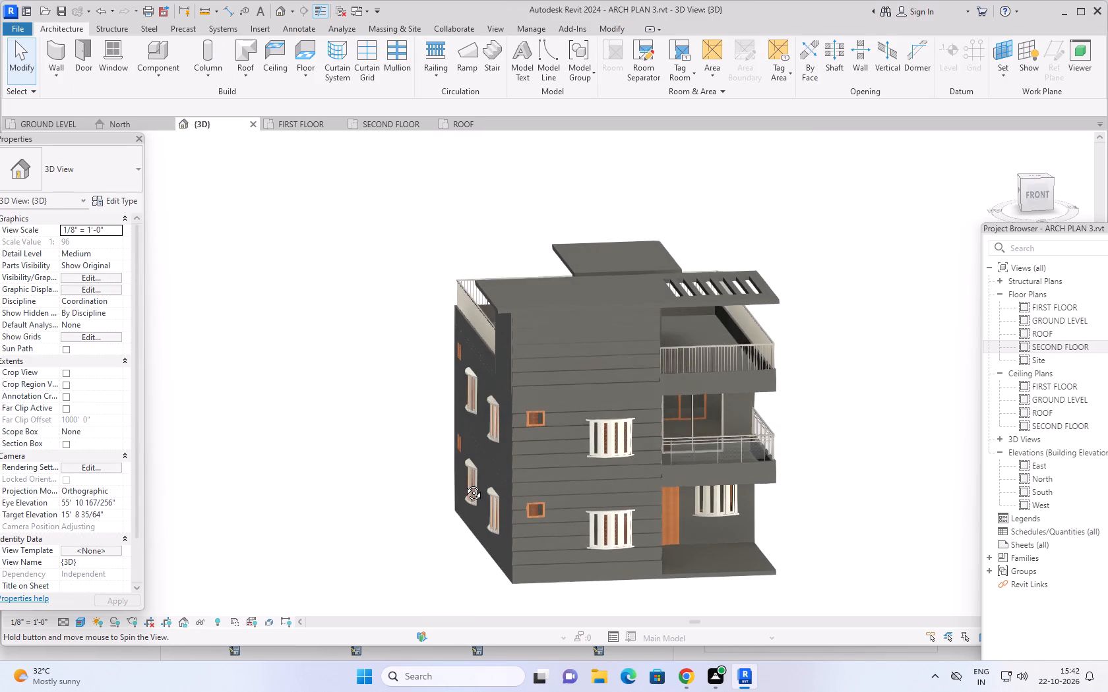
{"action": "middle_click_drag", "start_coordinate": [464, 483], "coordinate": [469, 500], "text": "shift"}
{"action": "middle_click_drag", "start_coordinate": [828, 451], "coordinate": [834, 399], "text": "shift"}
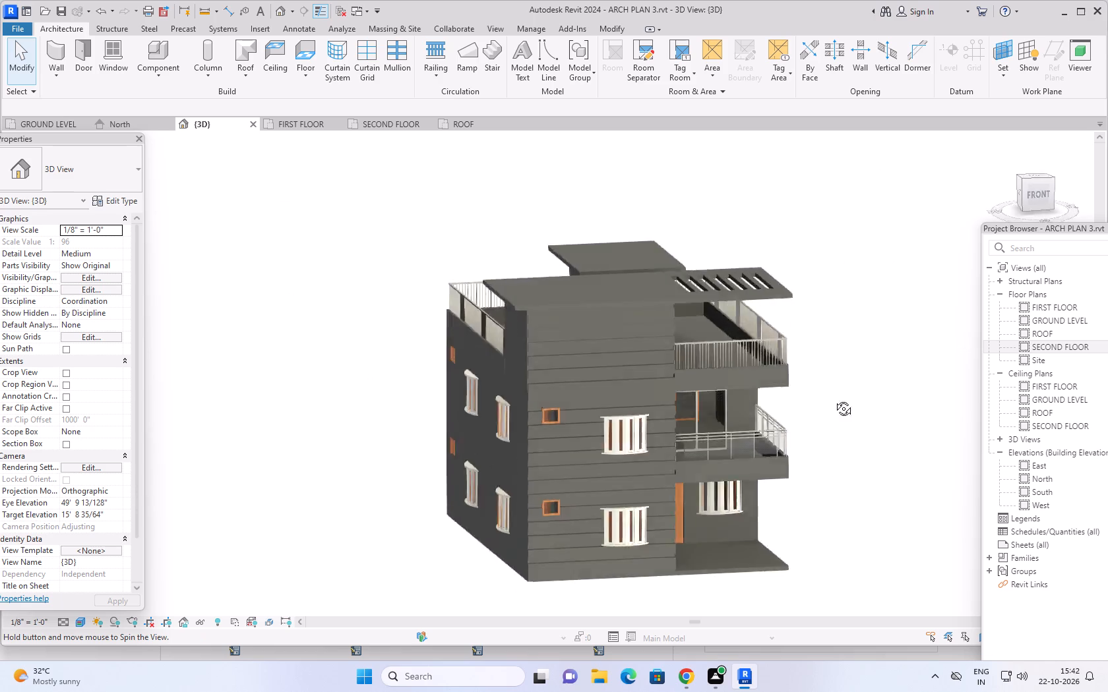
{"action": "middle_click_drag", "start_coordinate": [834, 399], "coordinate": [816, 315], "text": "shift"}
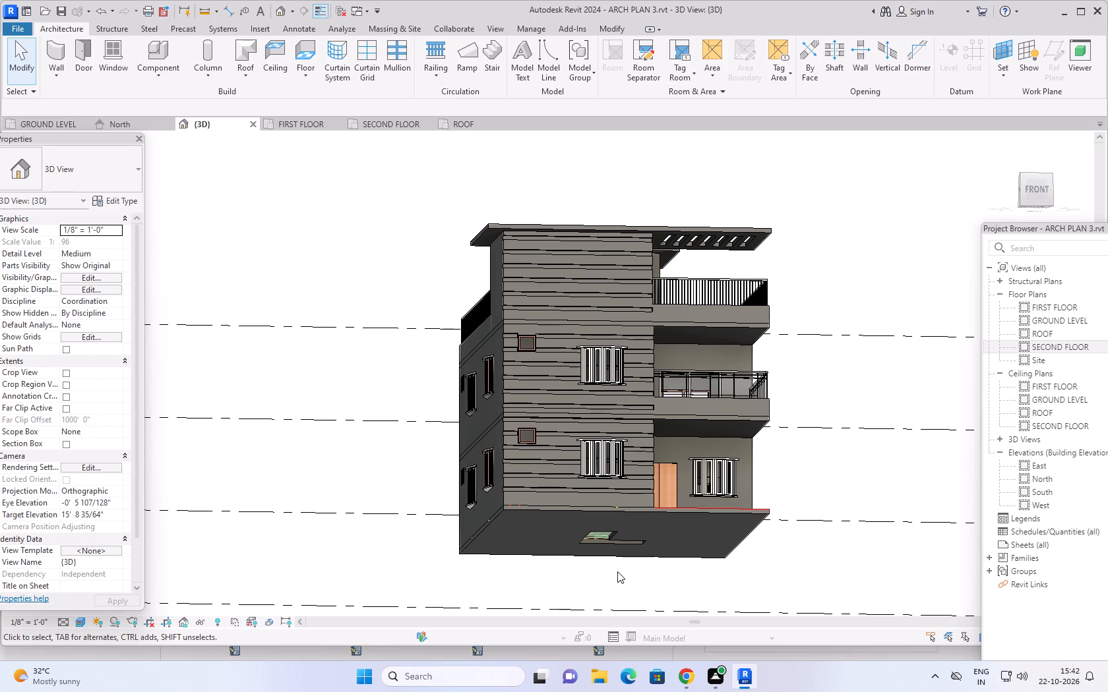
Raise the bottom of the shaft opening above the ground slab, to a base offset of about 3'-9" from GROUND LEVEL.
{"action": "key", "text": "Escape"}
{"action": "left_click", "coordinate": [601, 536]}
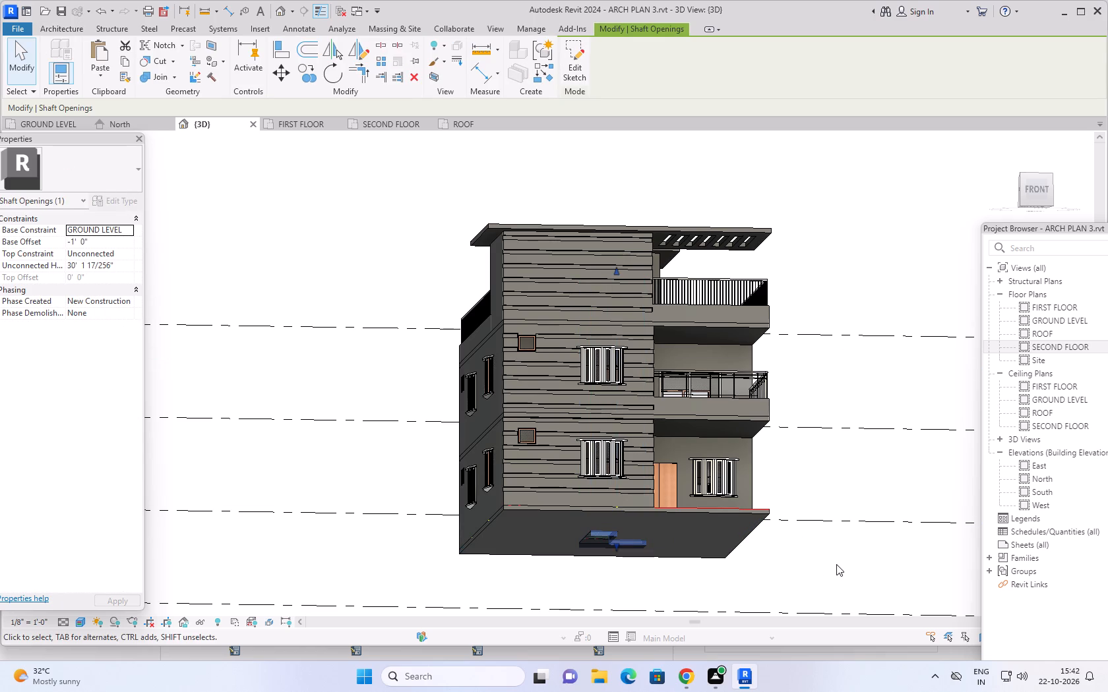
{"action": "left_click_drag", "start_coordinate": [617, 546], "coordinate": [617, 535]}
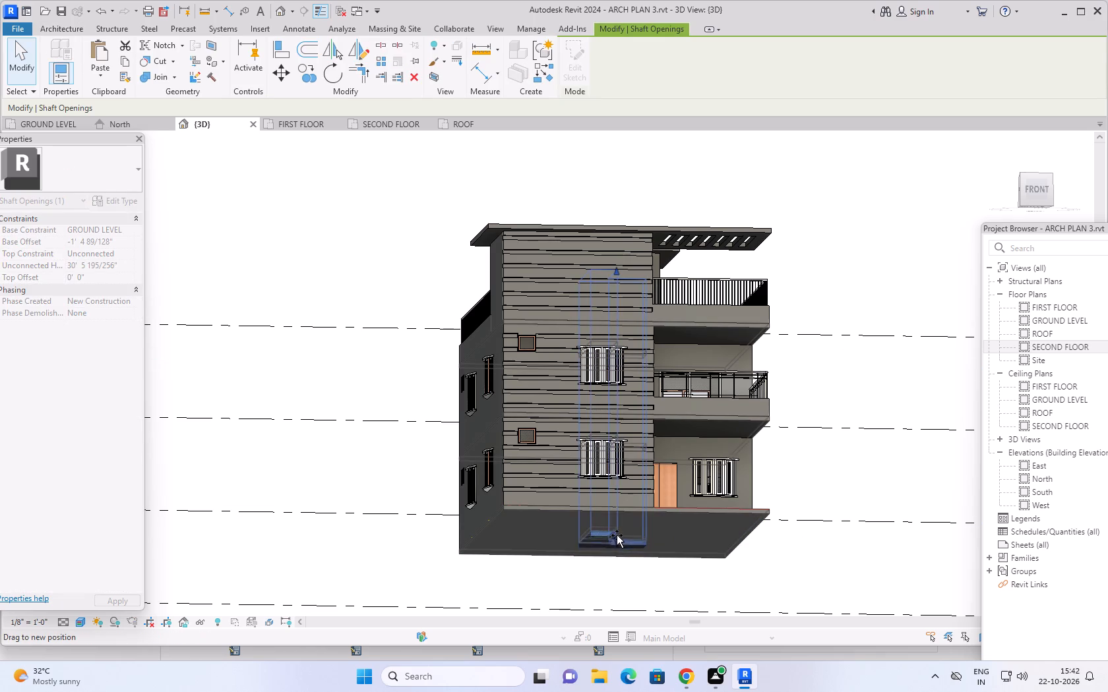
{"action": "left_click_drag", "start_coordinate": [617, 535], "coordinate": [617, 500]}
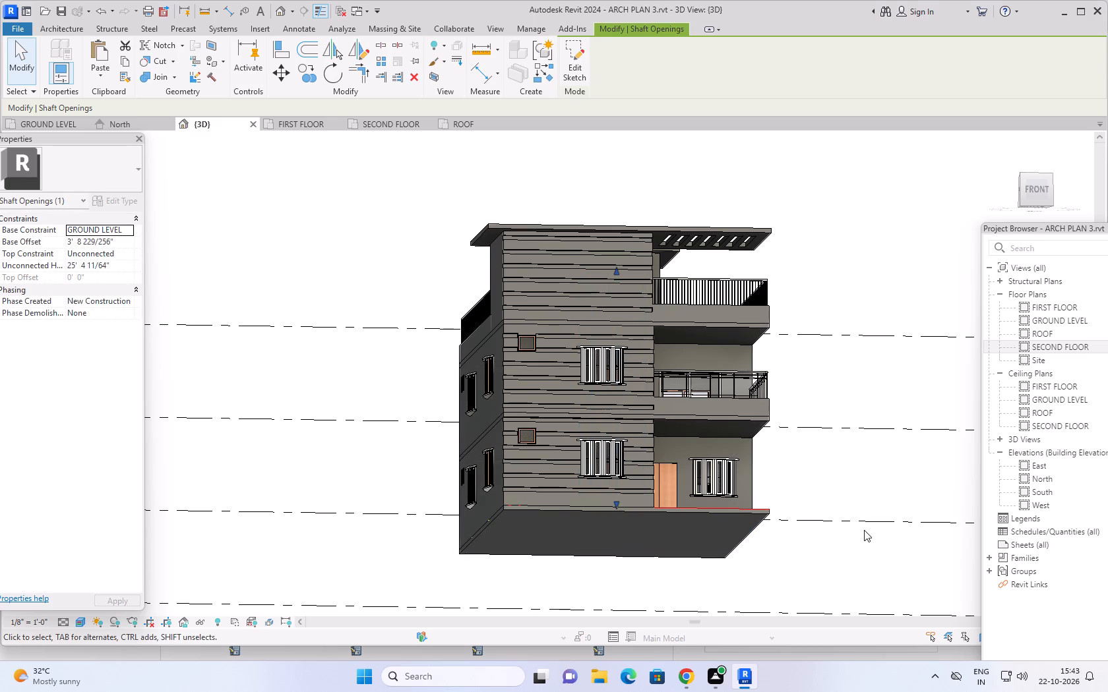
{"action": "middle_click_drag", "start_coordinate": [865, 527], "coordinate": [855, 577], "text": "shift"}
{"action": "key", "text": "Escape"}
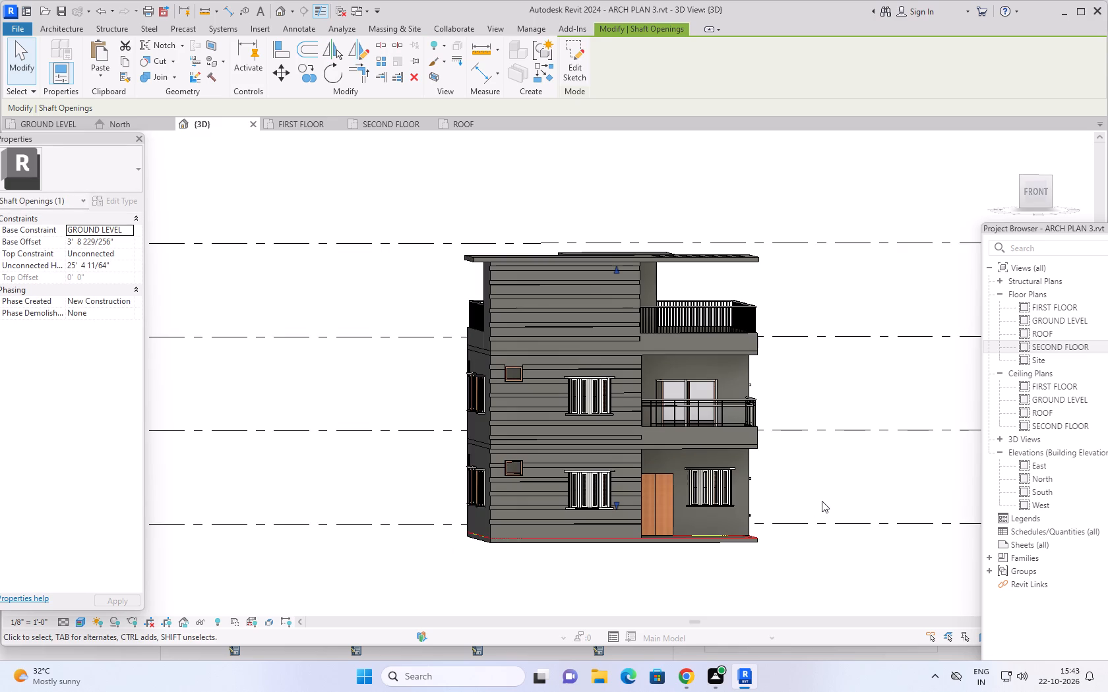
Examine the whole house in 3D from the front, from below, and from the side with the rear balconies.
{"action": "middle_click_drag", "start_coordinate": [820, 497], "coordinate": [776, 467]}
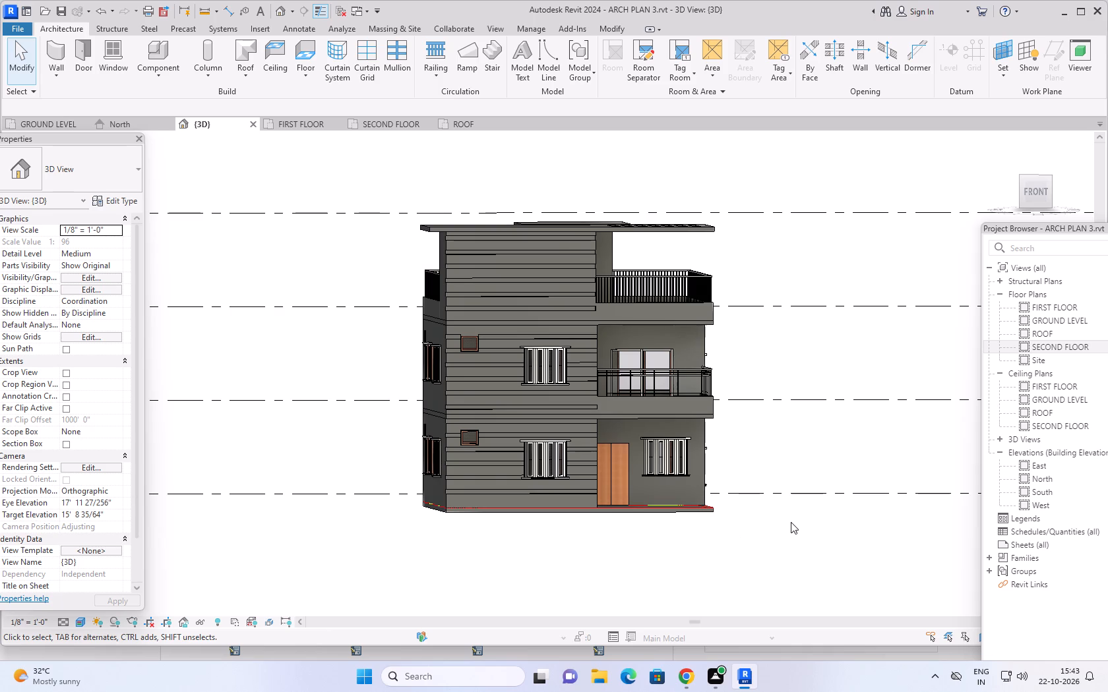
{"action": "middle_click_drag", "start_coordinate": [801, 525], "coordinate": [688, 562], "text": "shift"}
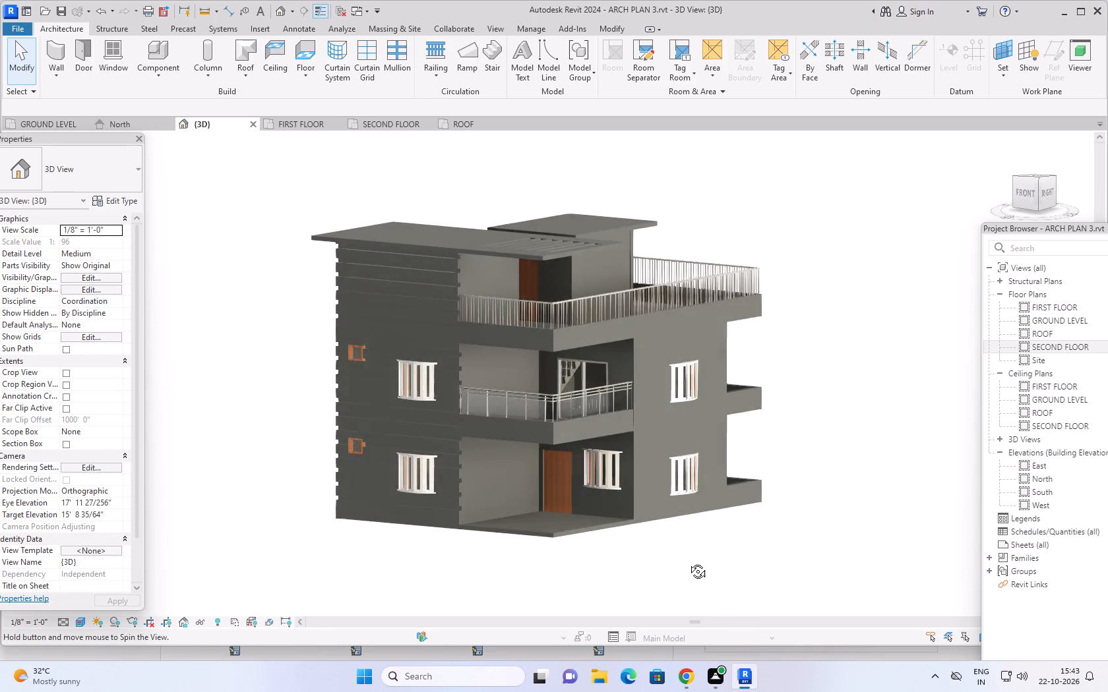
{"action": "middle_click_drag", "start_coordinate": [688, 562], "coordinate": [733, 554], "text": "shift"}
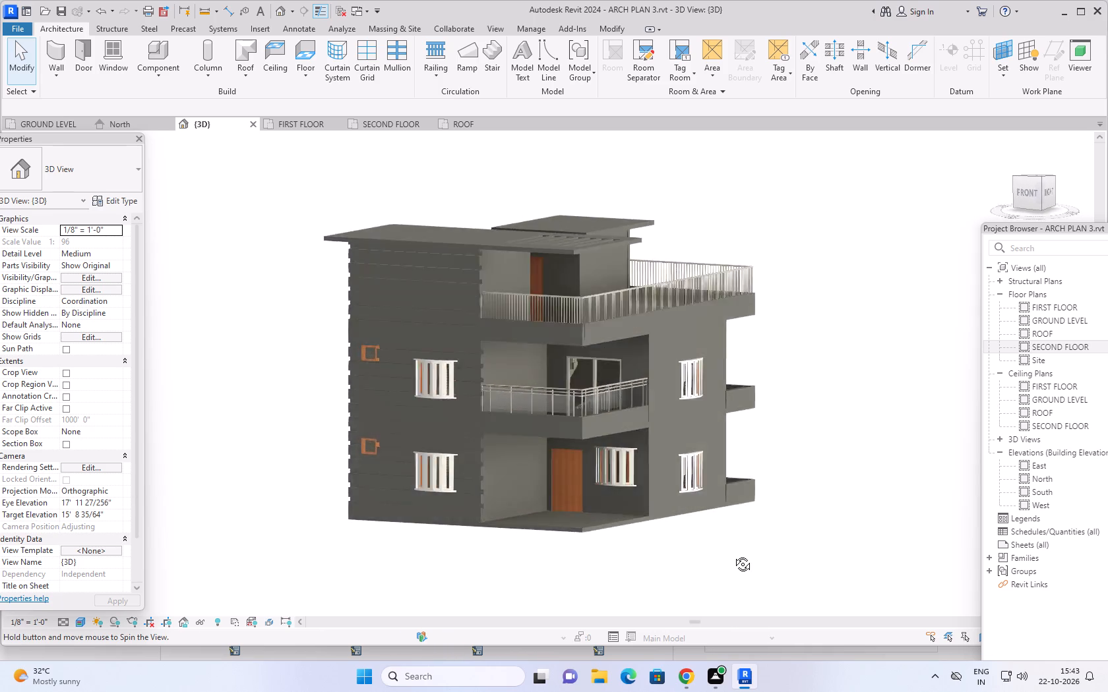
{"action": "middle_click_drag", "start_coordinate": [733, 554], "coordinate": [784, 549], "text": "shift"}
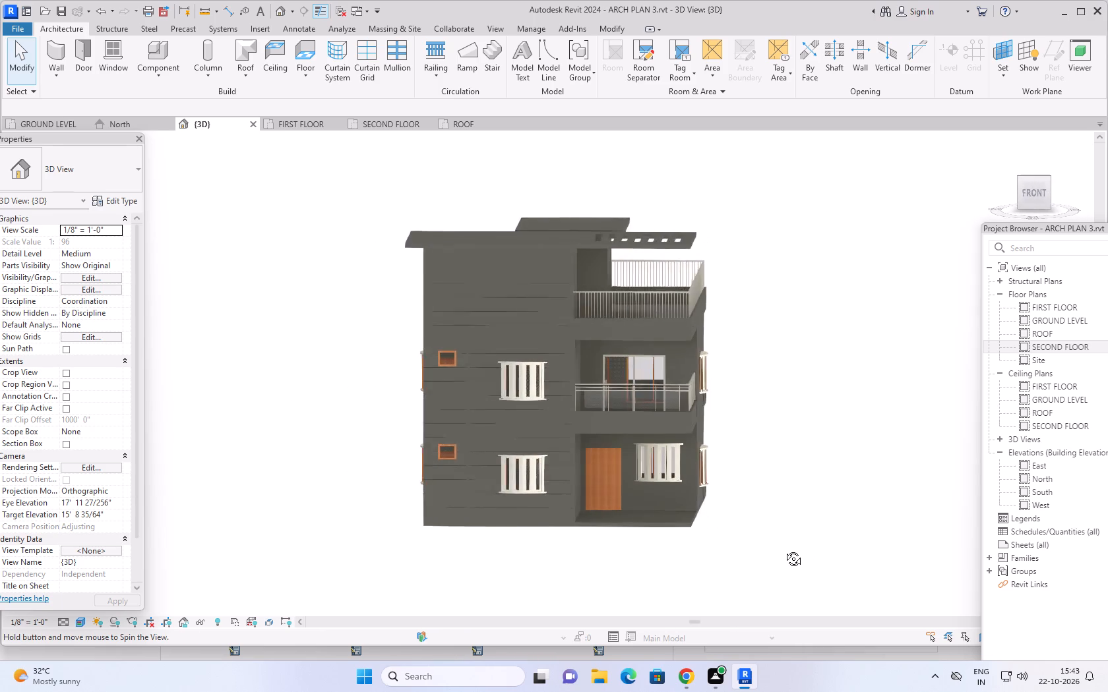
{"action": "middle_click_drag", "start_coordinate": [784, 549], "coordinate": [778, 546], "text": "shift"}
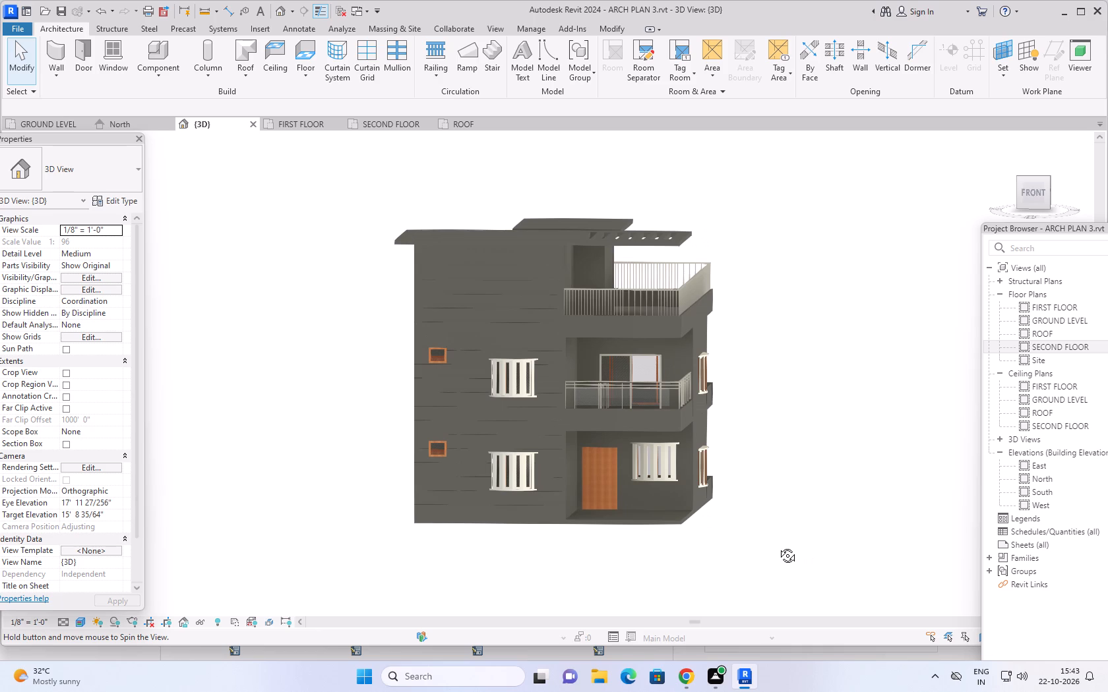
{"action": "middle_click_drag", "start_coordinate": [778, 546], "coordinate": [799, 534], "text": "shift"}
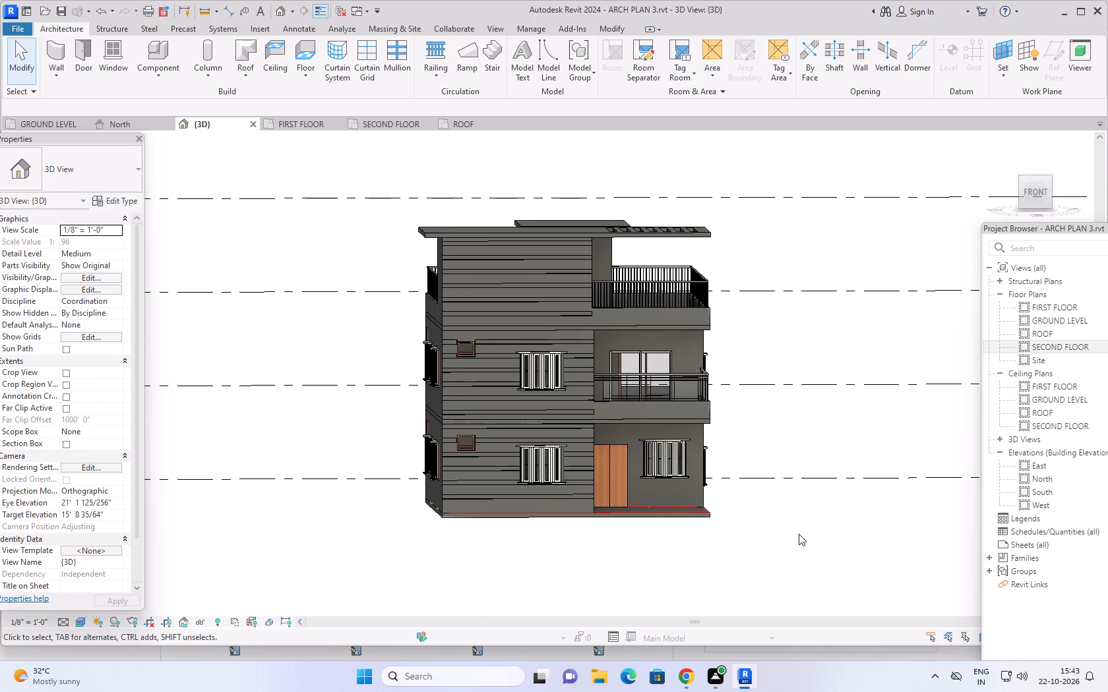
{"action": "middle_click_drag", "start_coordinate": [799, 534], "coordinate": [749, 461], "text": "shift"}
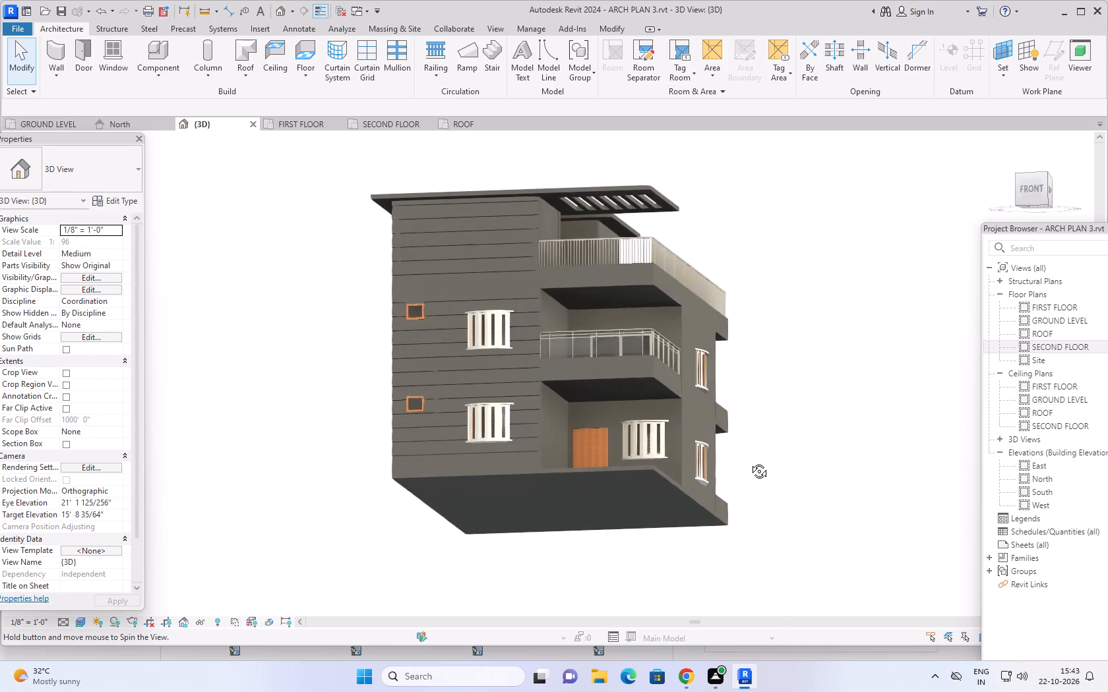
{"action": "middle_click_drag", "start_coordinate": [749, 461], "coordinate": [770, 542], "text": "shift"}
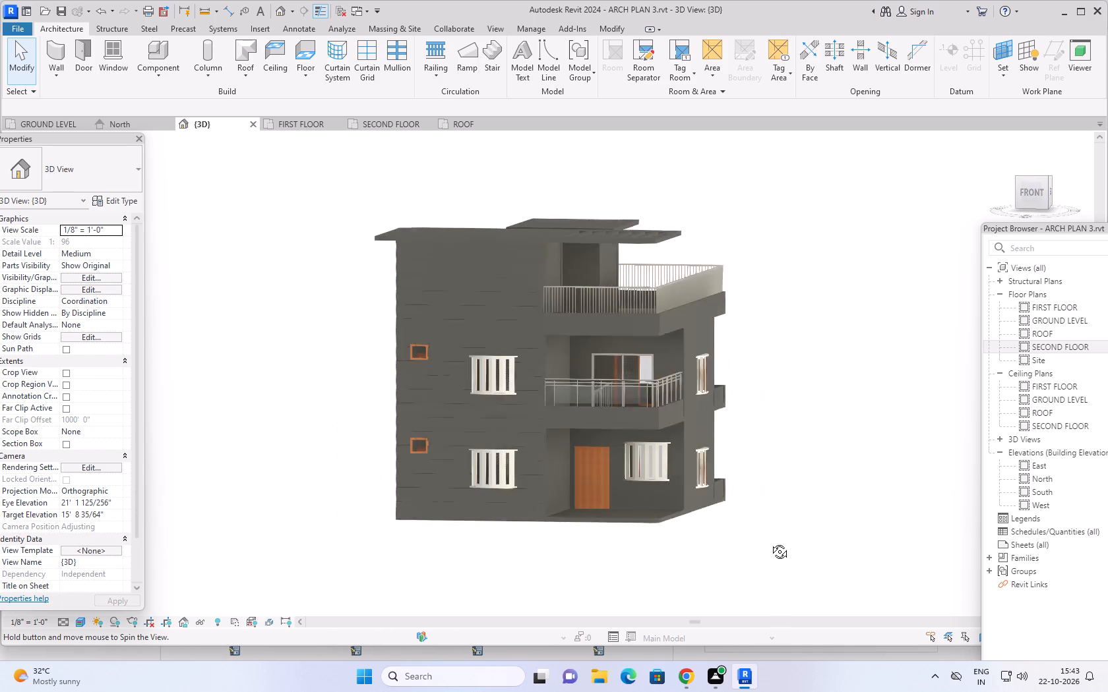
{"action": "middle_click_drag", "start_coordinate": [770, 542], "coordinate": [788, 538], "text": "shift"}
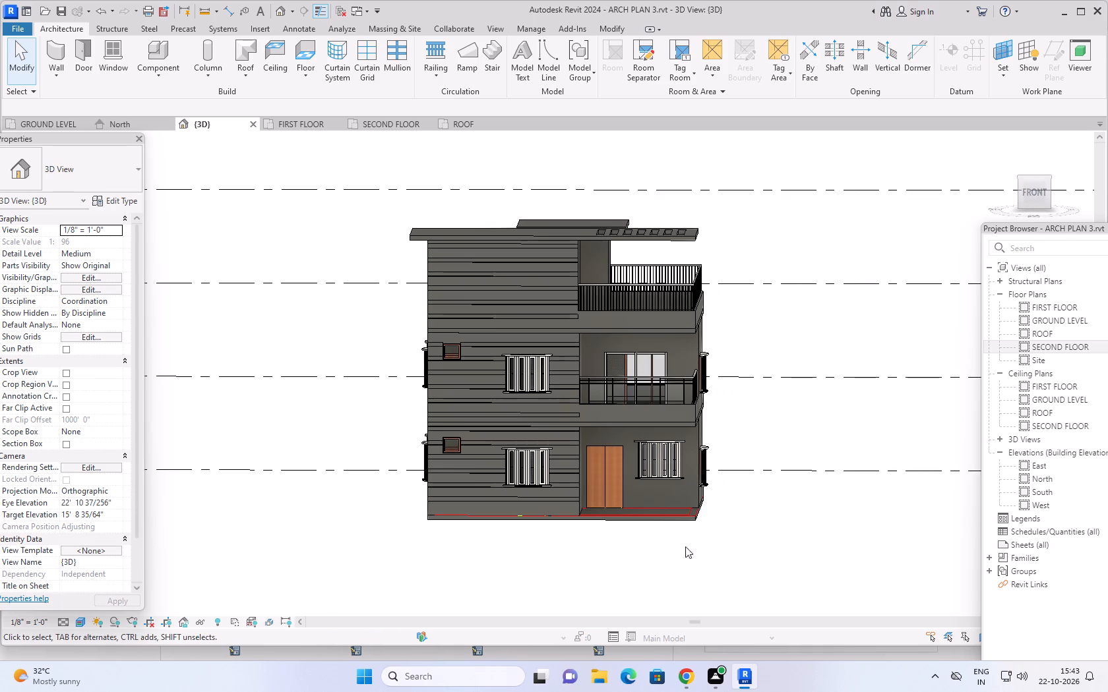
{"action": "middle_click_drag", "start_coordinate": [645, 554], "coordinate": [648, 536], "text": "shift"}
{"action": "scroll", "coordinate": [648, 536], "scroll_direction": "up", "scroll_amount": 1}
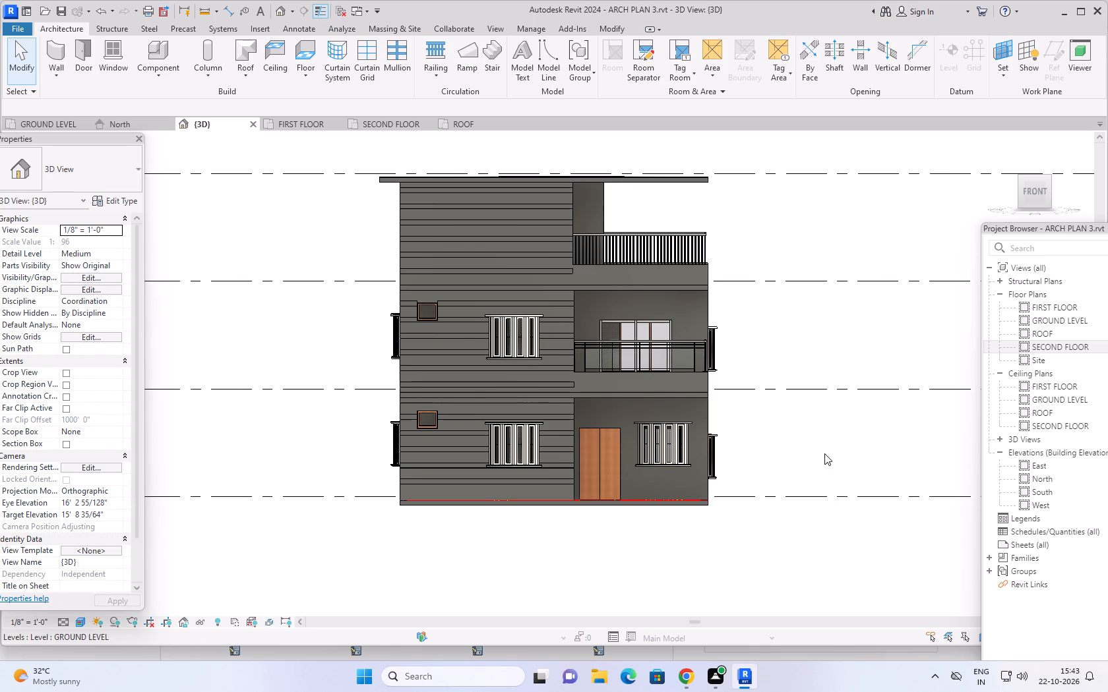
{"action": "middle_click_drag", "start_coordinate": [824, 453], "coordinate": [747, 520], "text": "shift"}
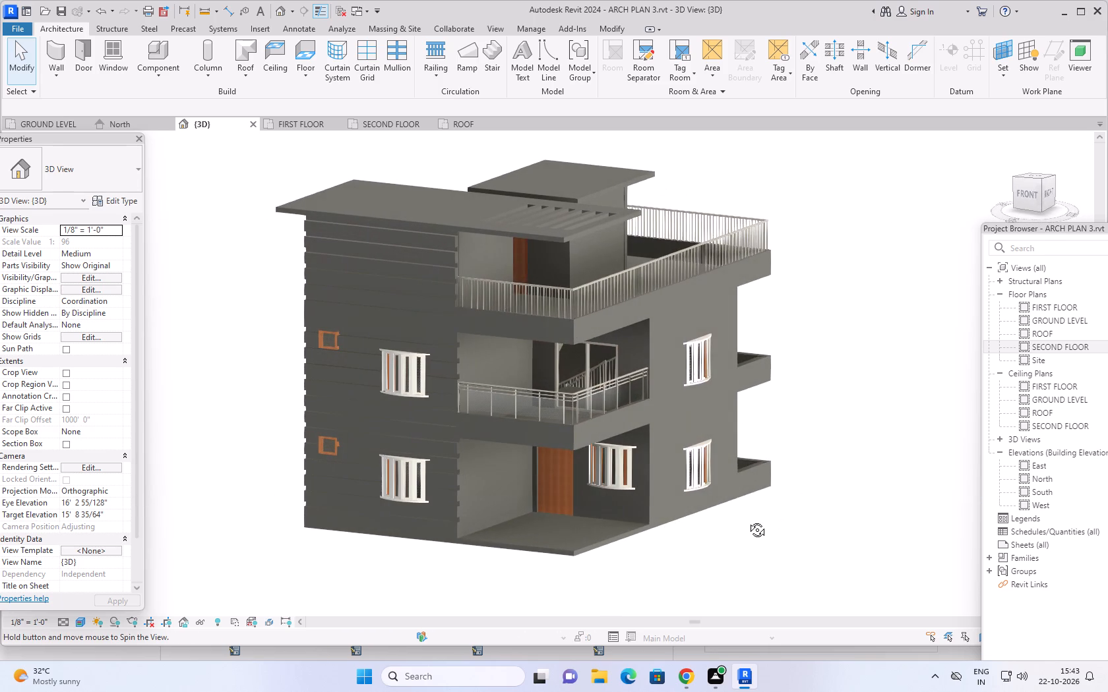
{"action": "middle_click_drag", "start_coordinate": [747, 520], "coordinate": [499, 556], "text": "shift"}
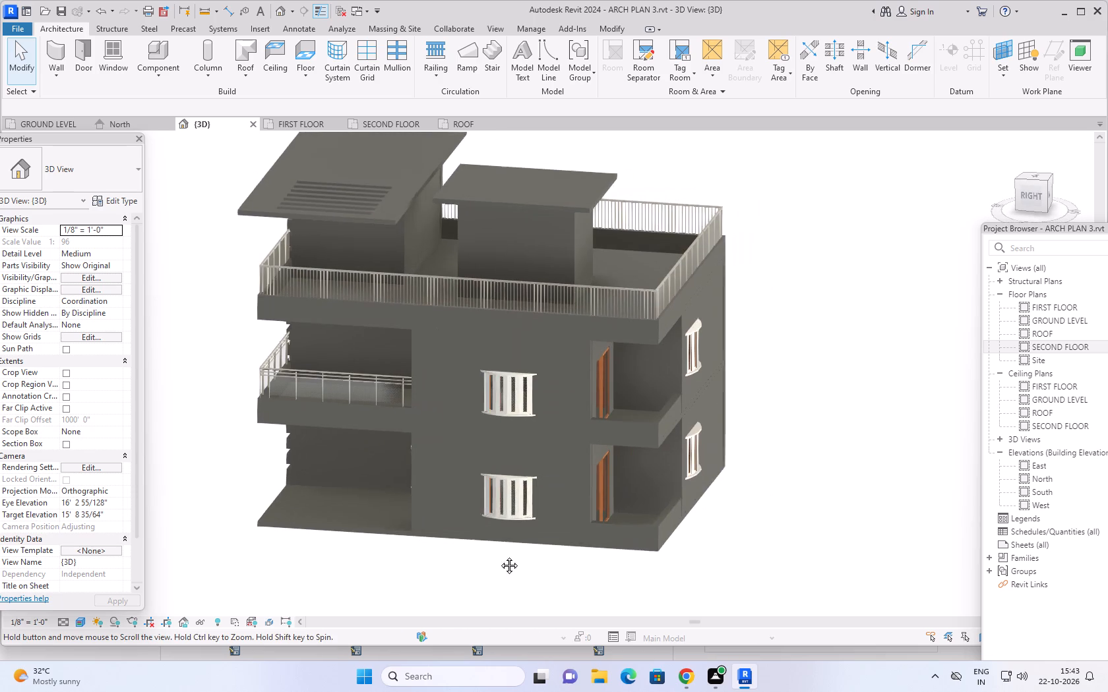
{"action": "middle_click_drag", "start_coordinate": [499, 556], "coordinate": [528, 575], "text": "shift"}
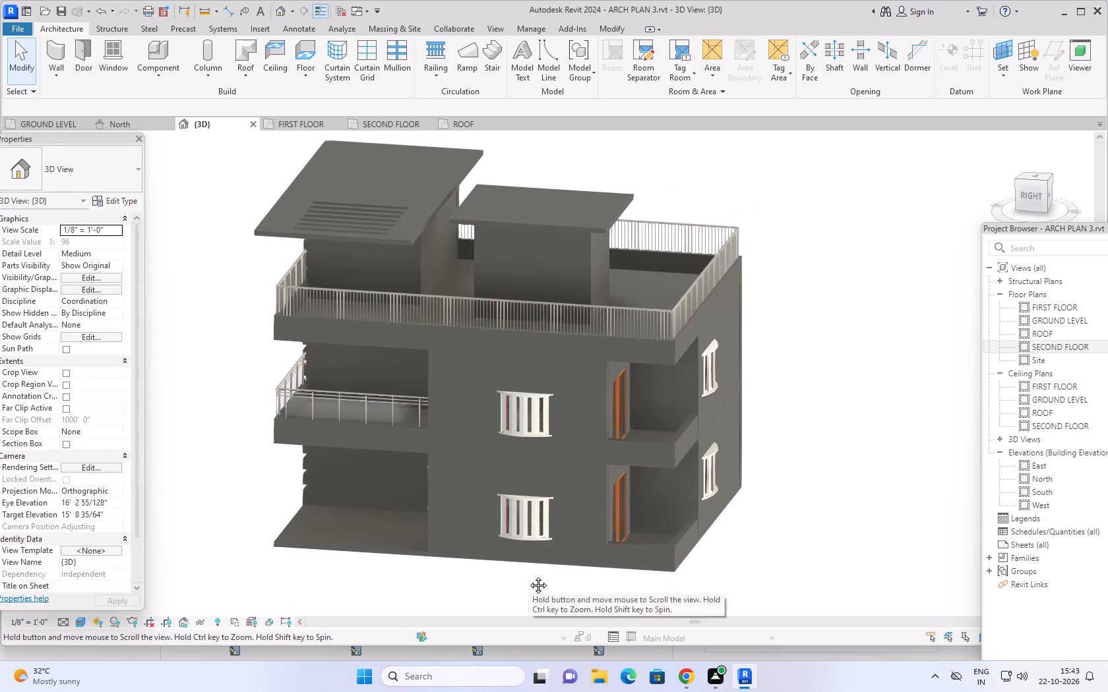
{"action": "middle_click_drag", "start_coordinate": [528, 575], "coordinate": [568, 509], "text": "shift"}
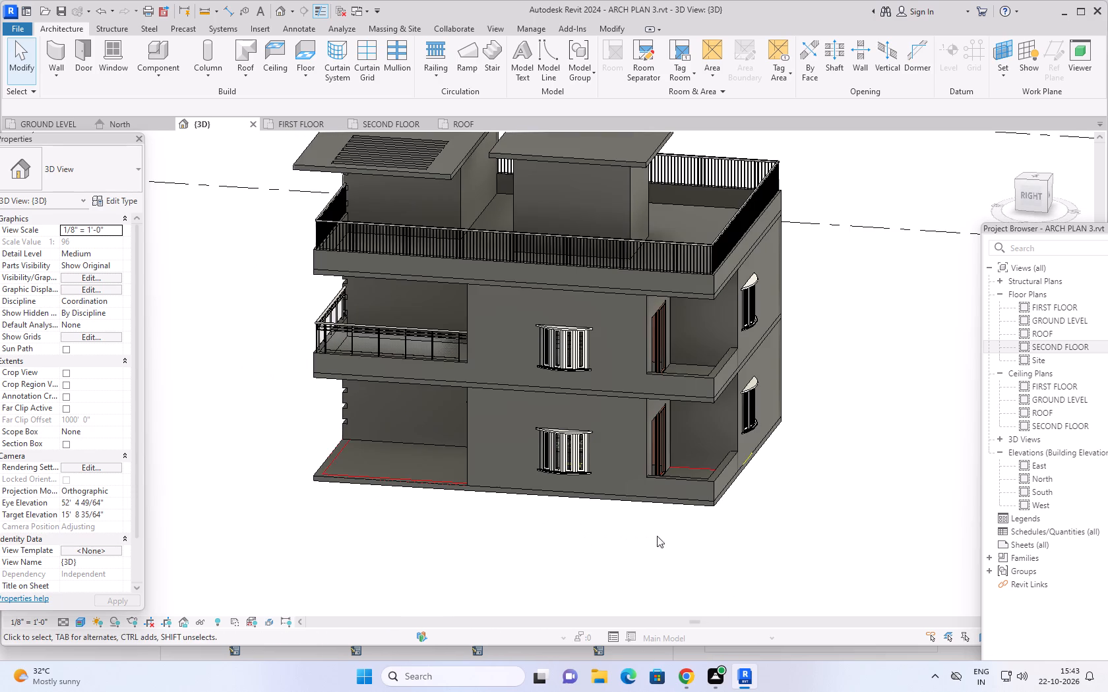
{"action": "middle_click_drag", "start_coordinate": [792, 484], "coordinate": [765, 511], "text": "shift"}
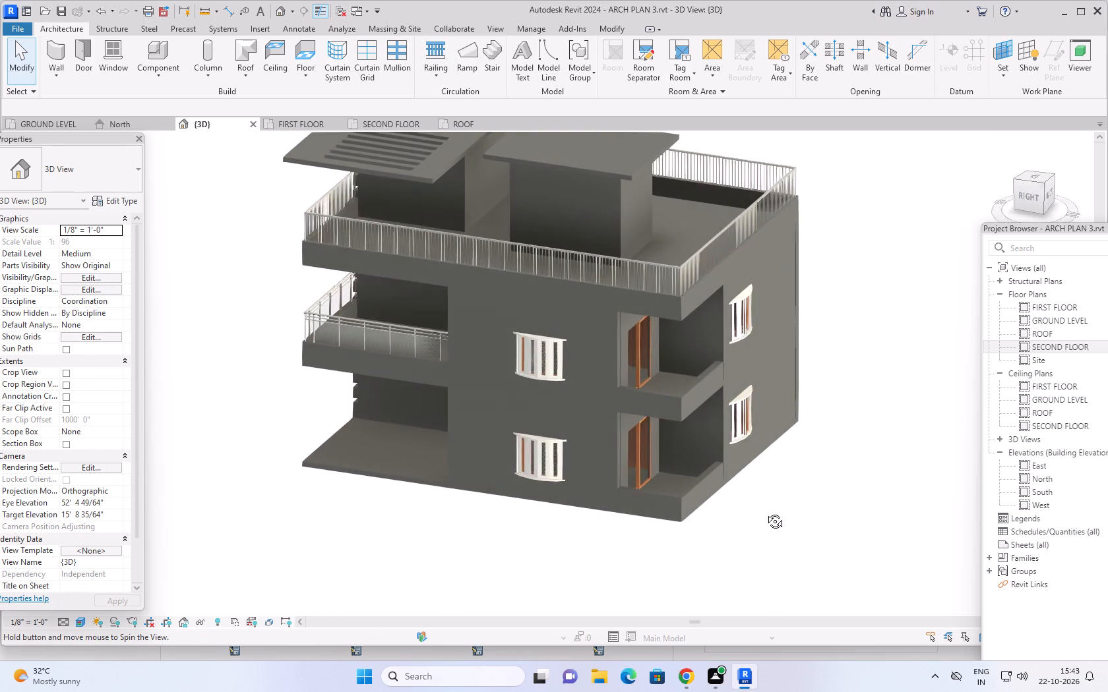
{"action": "middle_click_drag", "start_coordinate": [765, 511], "coordinate": [759, 538], "text": "shift"}
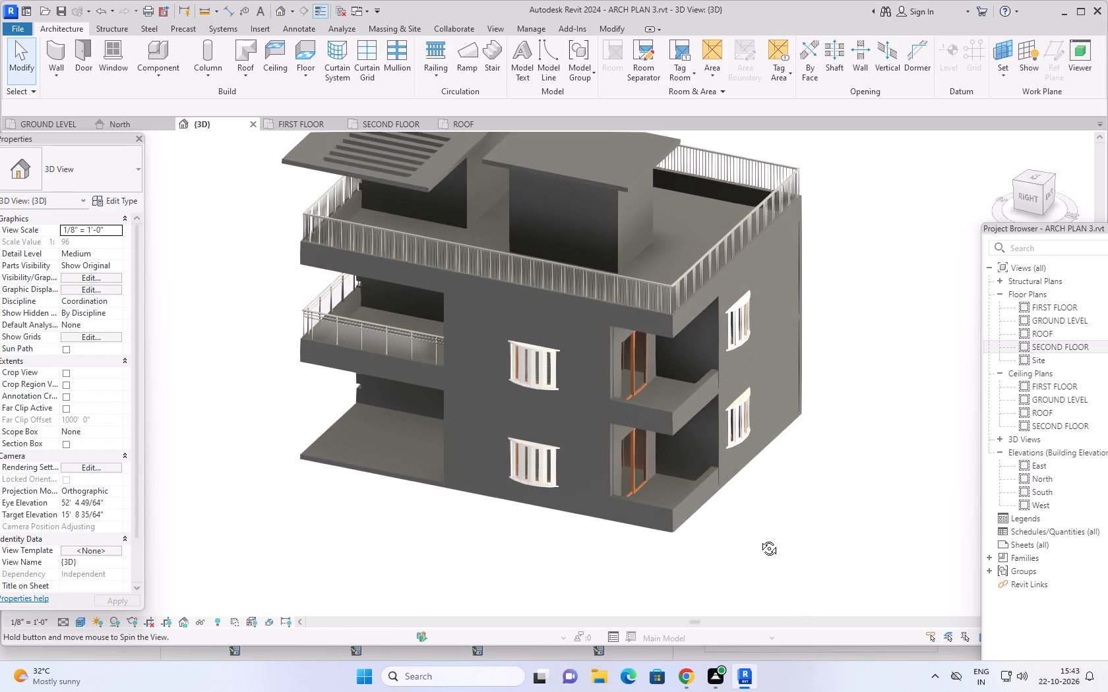
{"action": "middle_click_drag", "start_coordinate": [759, 538], "coordinate": [759, 539], "text": "shift"}
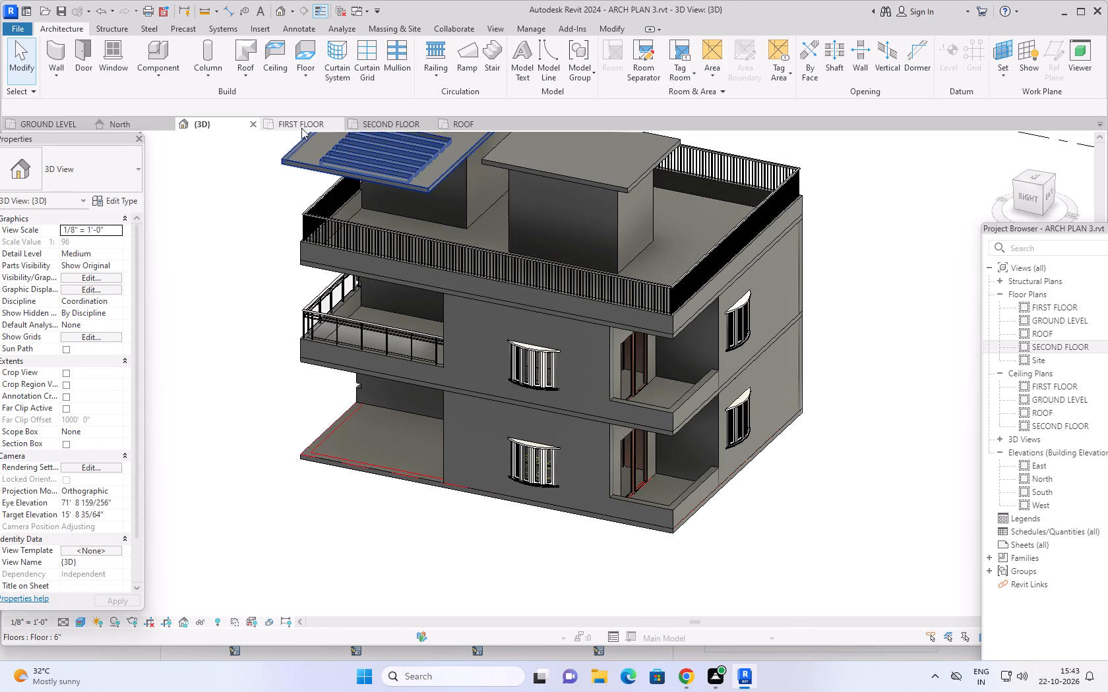
On the FIRST FLOOR plan, start a Handrail - Rectangular railing path with a segment about 10'-3 1/2" along the rear balcony's long outer wall.
{"action": "left_click", "coordinate": [296, 122]}
{"action": "scroll", "coordinate": [504, 226], "scroll_direction": "up", "scroll_amount": 8}
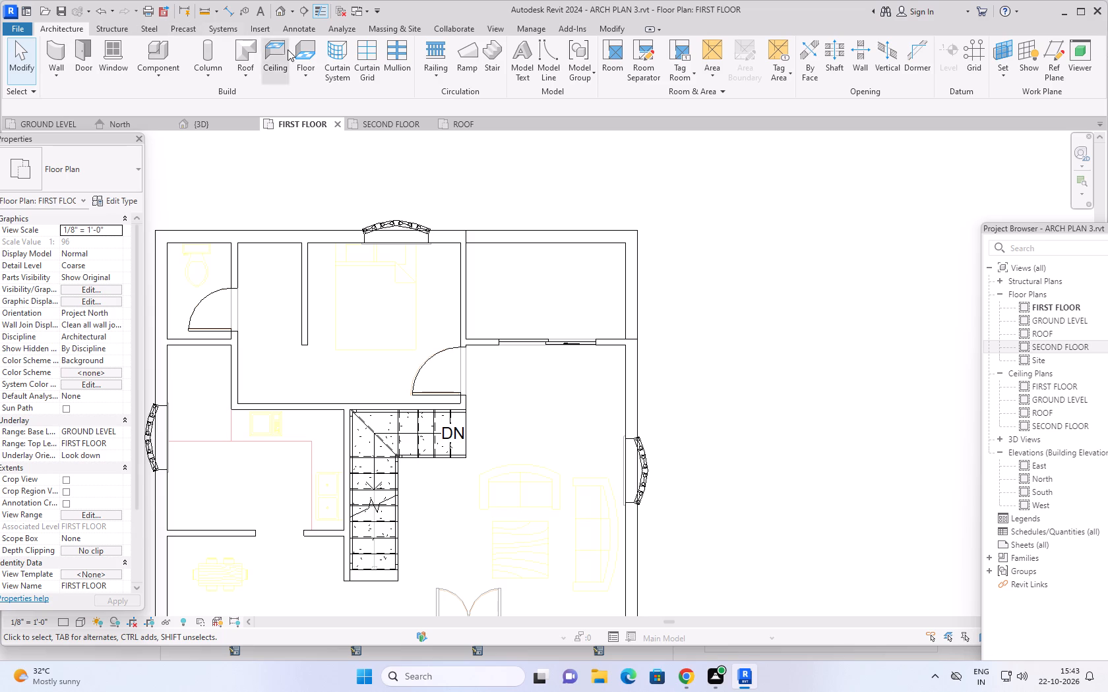
{"action": "left_click", "coordinate": [429, 47]}
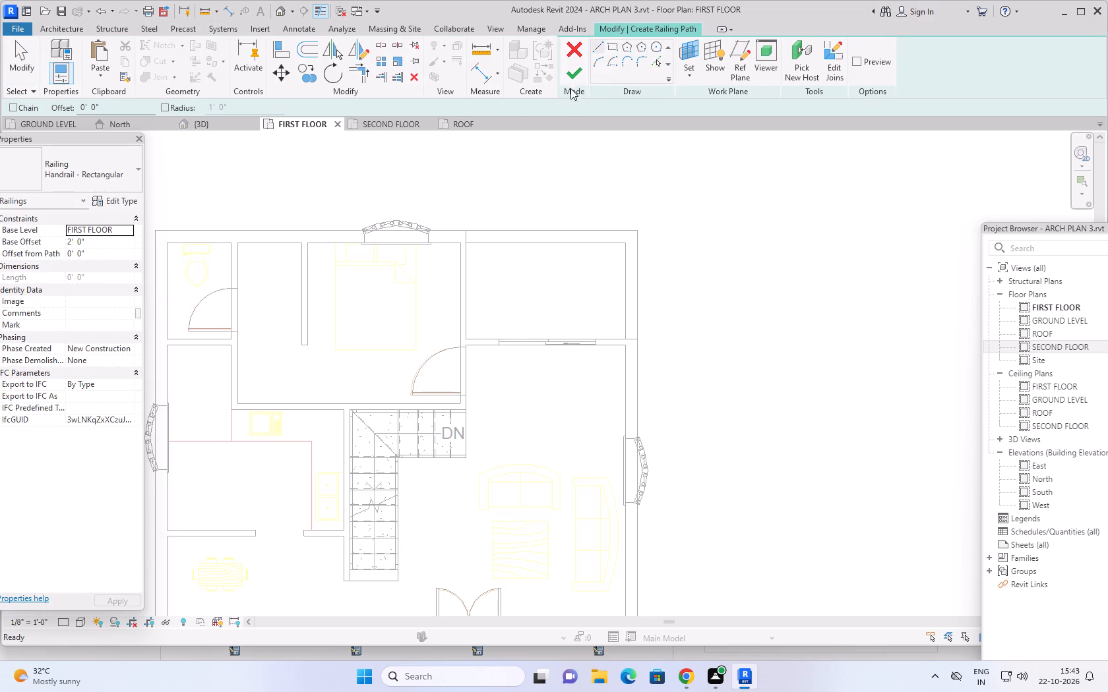
{"action": "scroll", "coordinate": [496, 191], "scroll_direction": "up", "scroll_amount": 7}
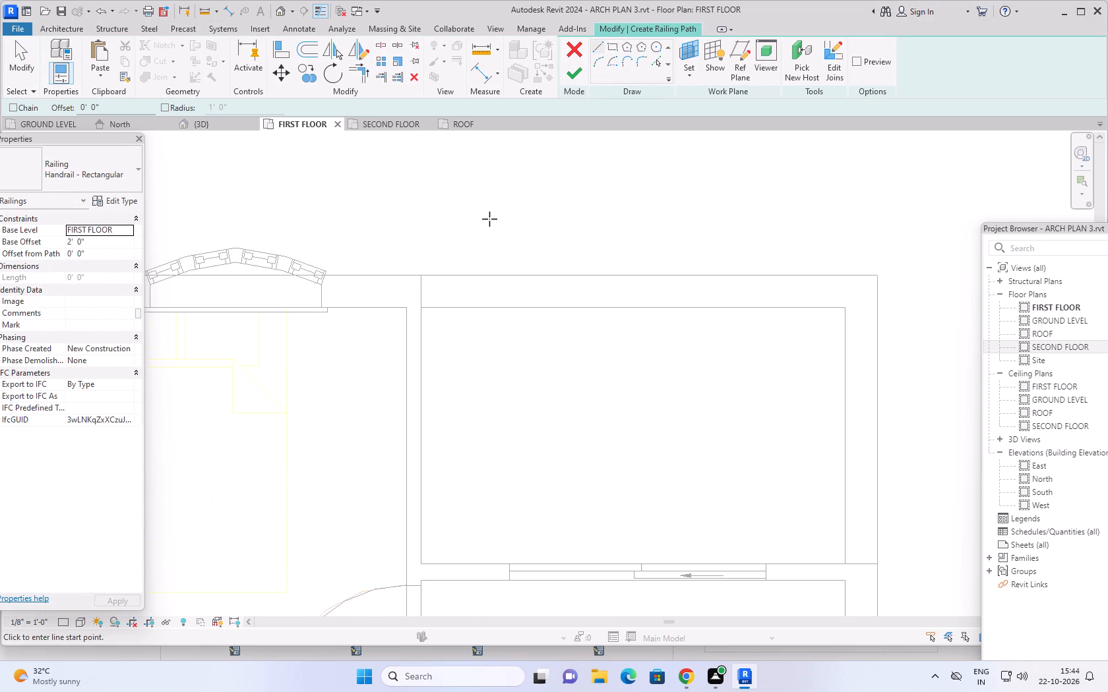
{"action": "scroll", "coordinate": [456, 279], "scroll_direction": "up", "scroll_amount": 4}
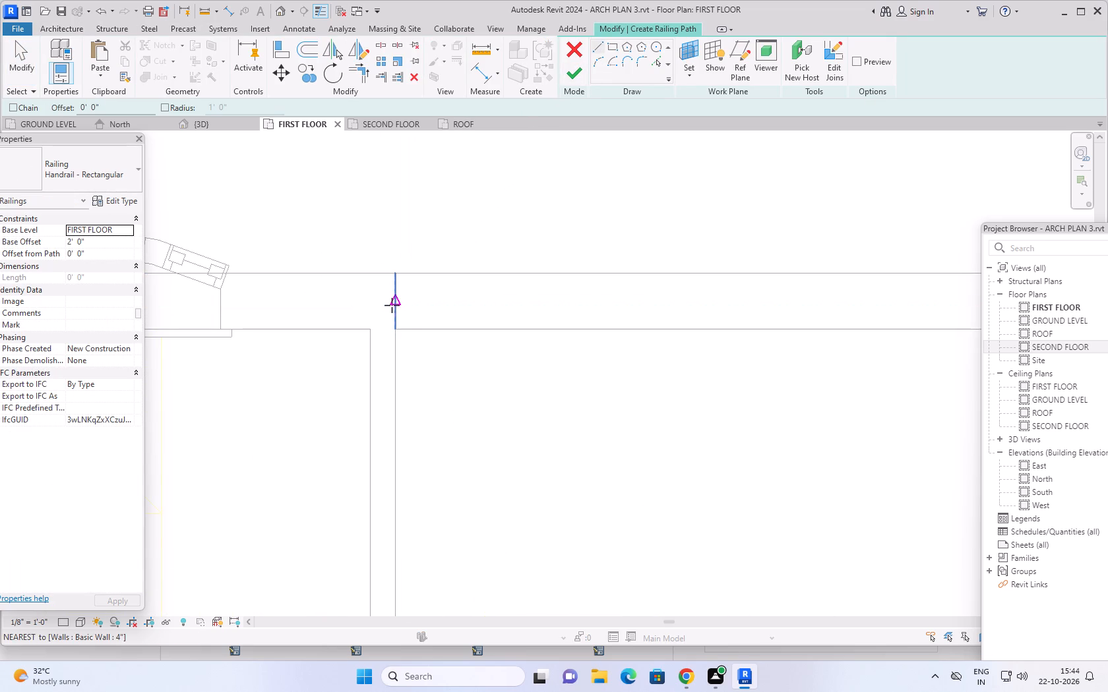
{"action": "left_click", "coordinate": [395, 301]}
{"action": "scroll", "coordinate": [771, 302], "scroll_direction": "down", "scroll_amount": 6}
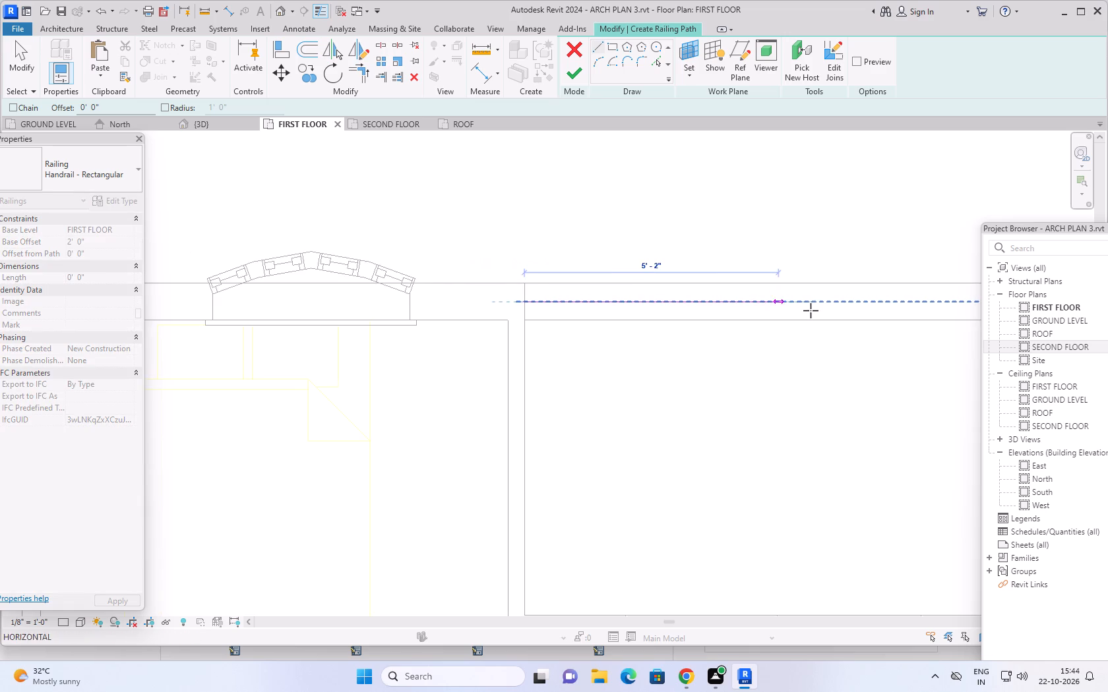
{"action": "scroll", "coordinate": [837, 298], "scroll_direction": "down", "scroll_amount": 1}
{"action": "middle_click_drag", "start_coordinate": [830, 299], "coordinate": [547, 255]}
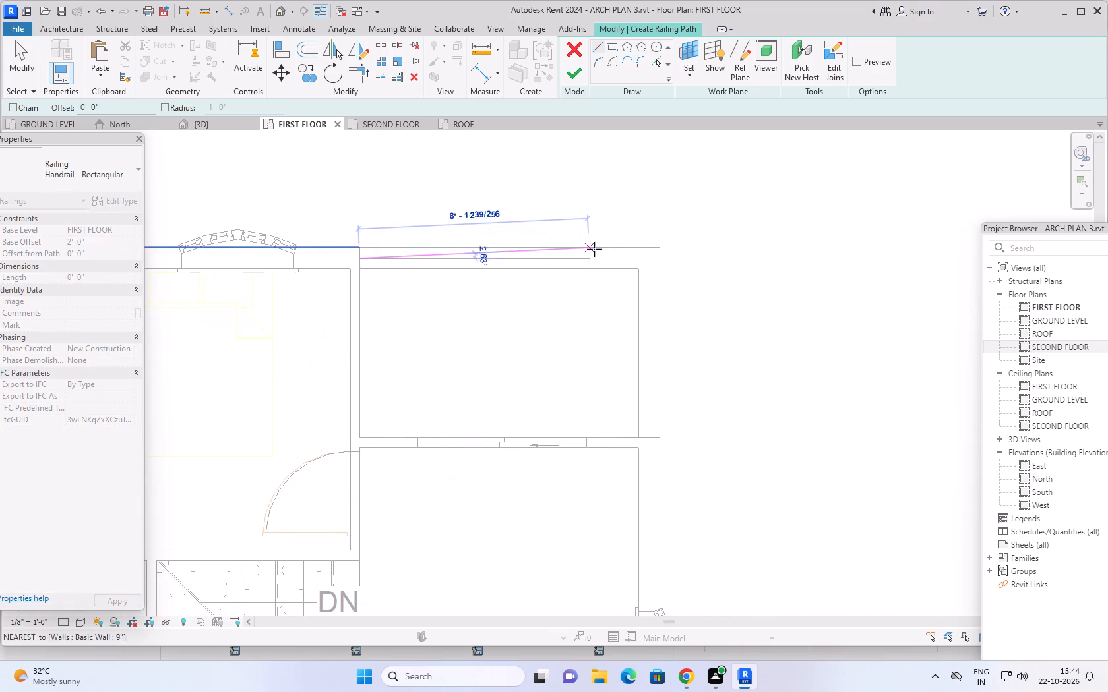
{"action": "left_click", "coordinate": [650, 258]}
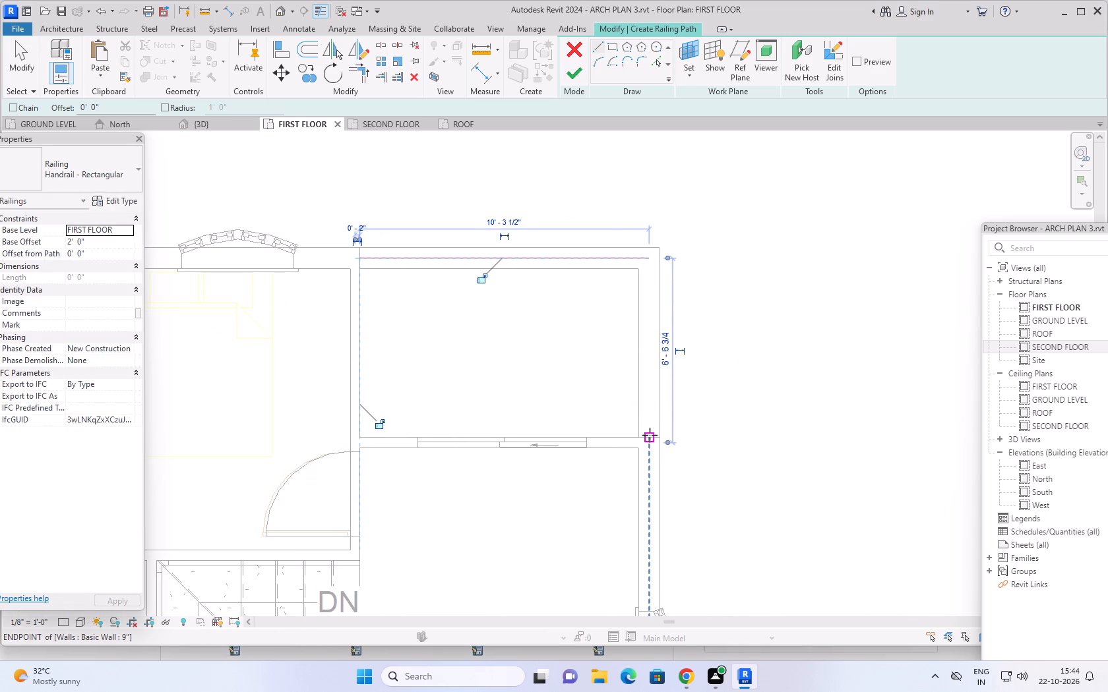
Add a perpendicular segment about 6'-4 1/2" along the balcony's short outer wall and finish the railing.
{"action": "left_click", "coordinate": [650, 437]}
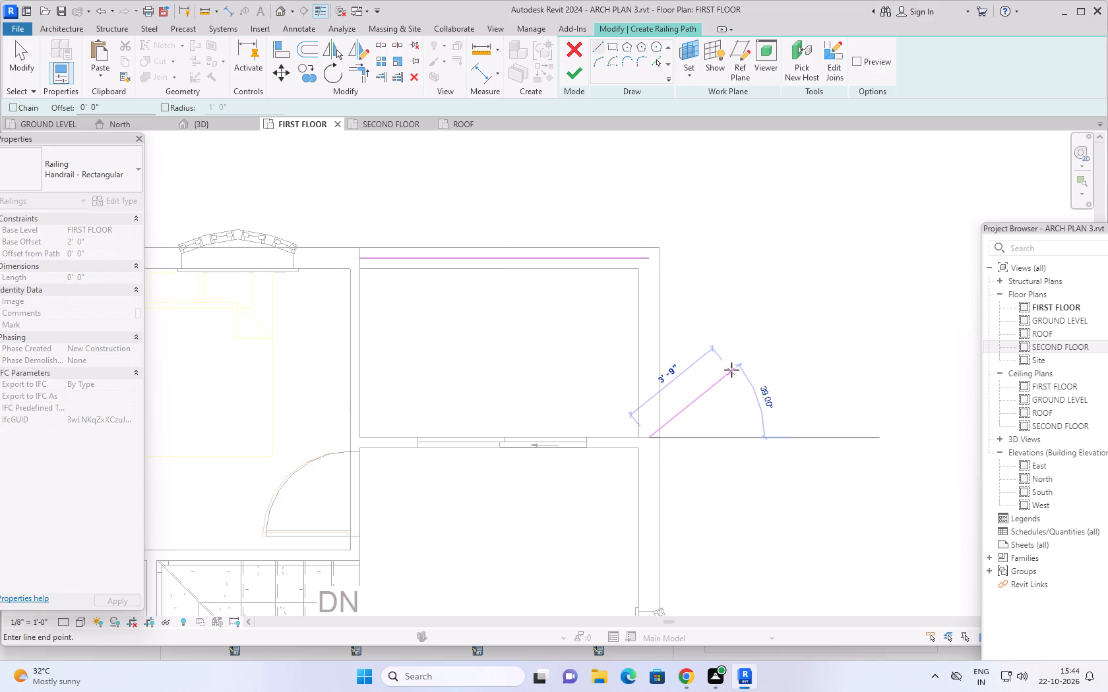
{"action": "key", "text": "Escape"}
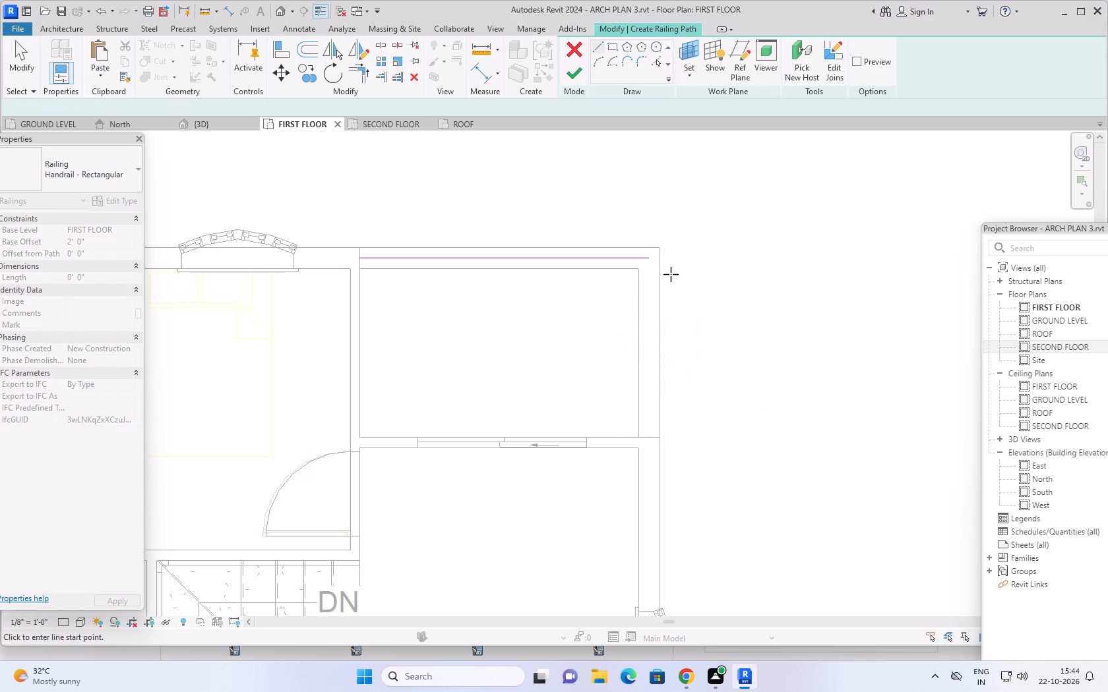
{"action": "left_click", "coordinate": [648, 257]}
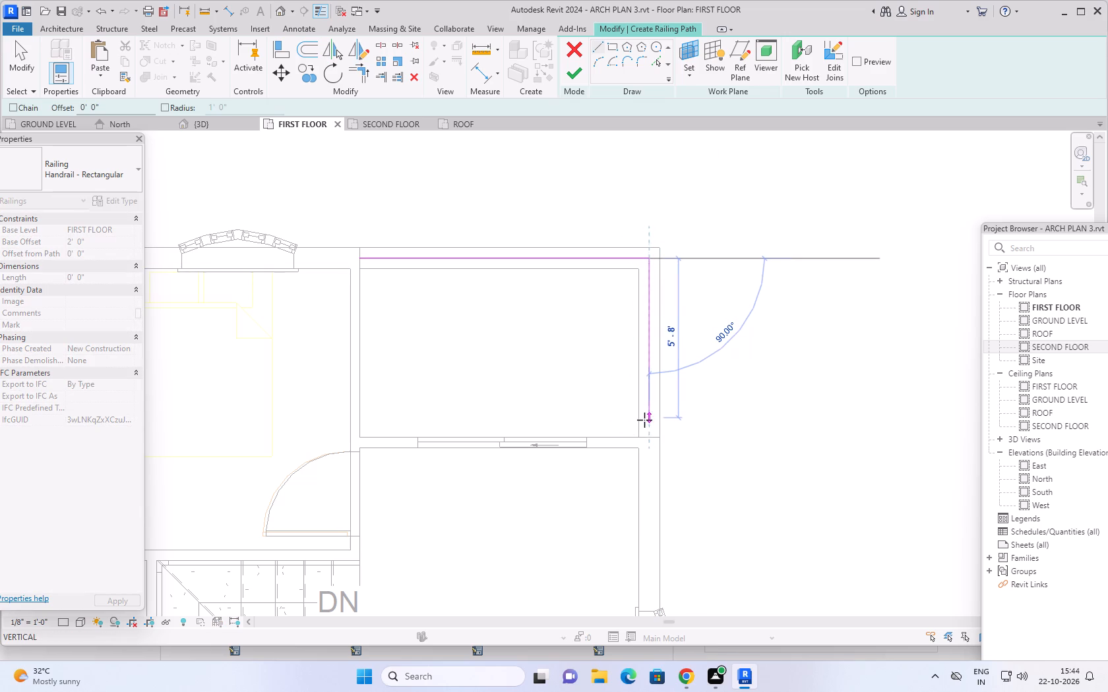
{"action": "left_click", "coordinate": [647, 435]}
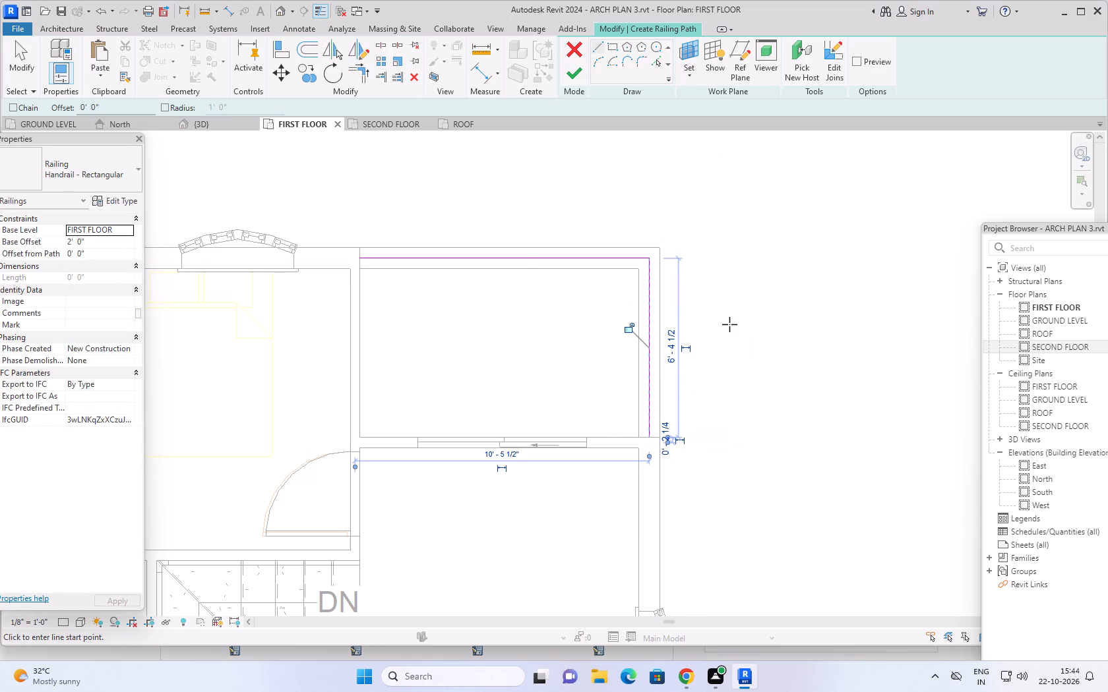
{"action": "left_click", "coordinate": [573, 78]}
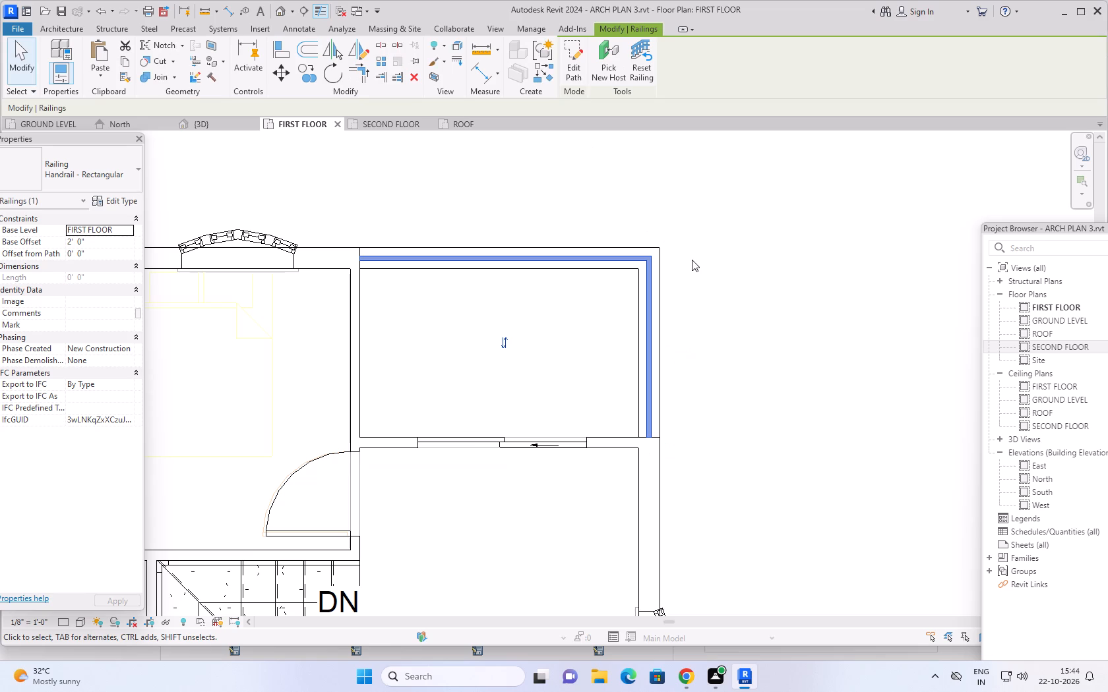
{"action": "key", "text": "Escape"}
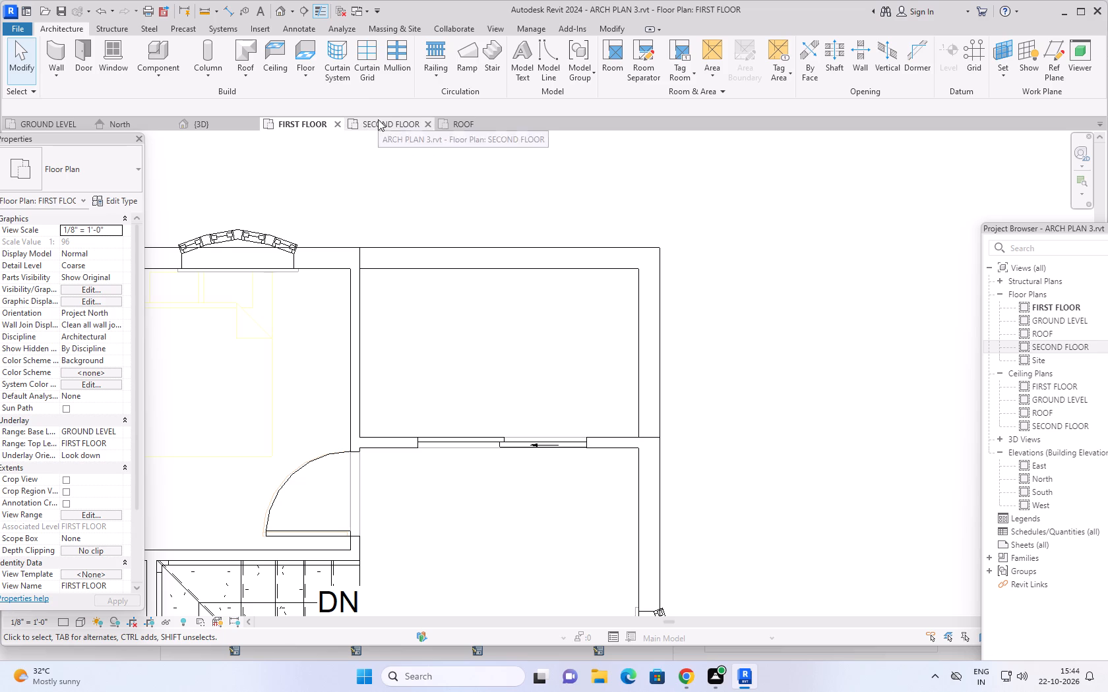
Select the new first-floor rear balcony railing in the {3D} view.
{"action": "left_click", "coordinate": [205, 121]}
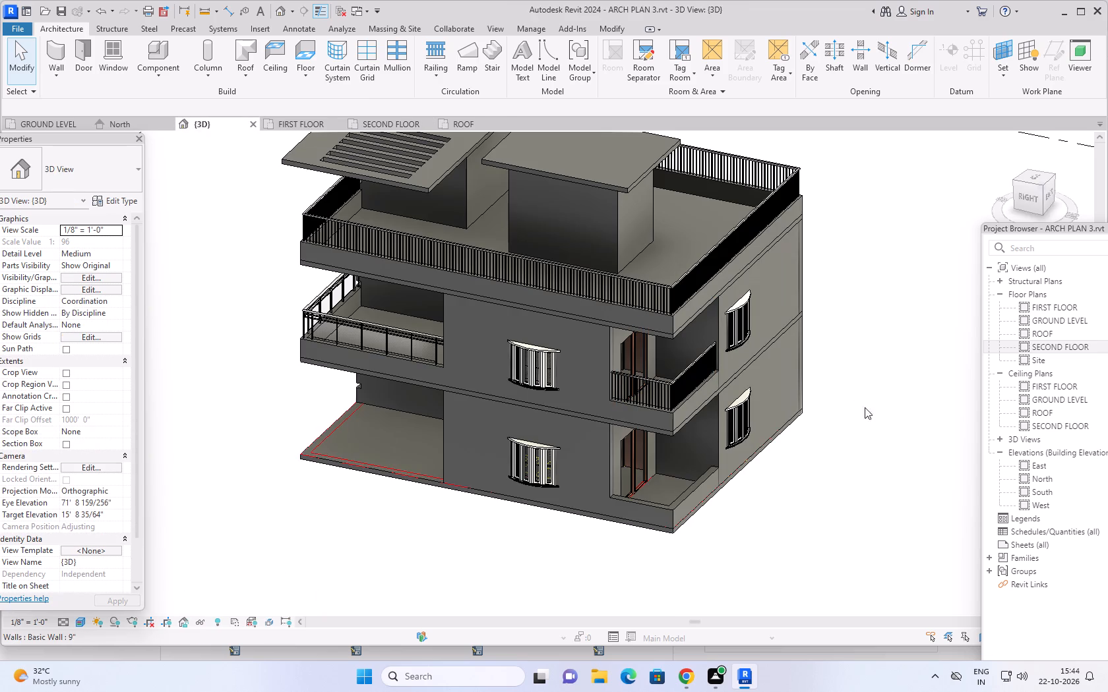
{"action": "key", "text": "Escape"}
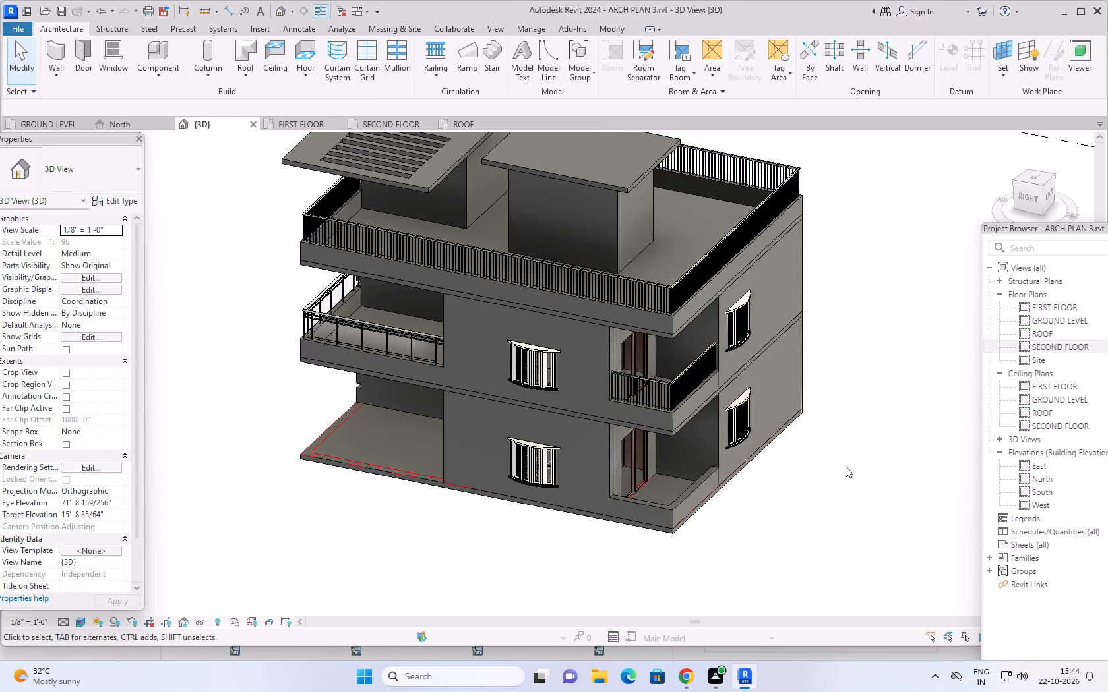
{"action": "middle_click_drag", "start_coordinate": [842, 466], "coordinate": [627, 350], "text": "shift"}
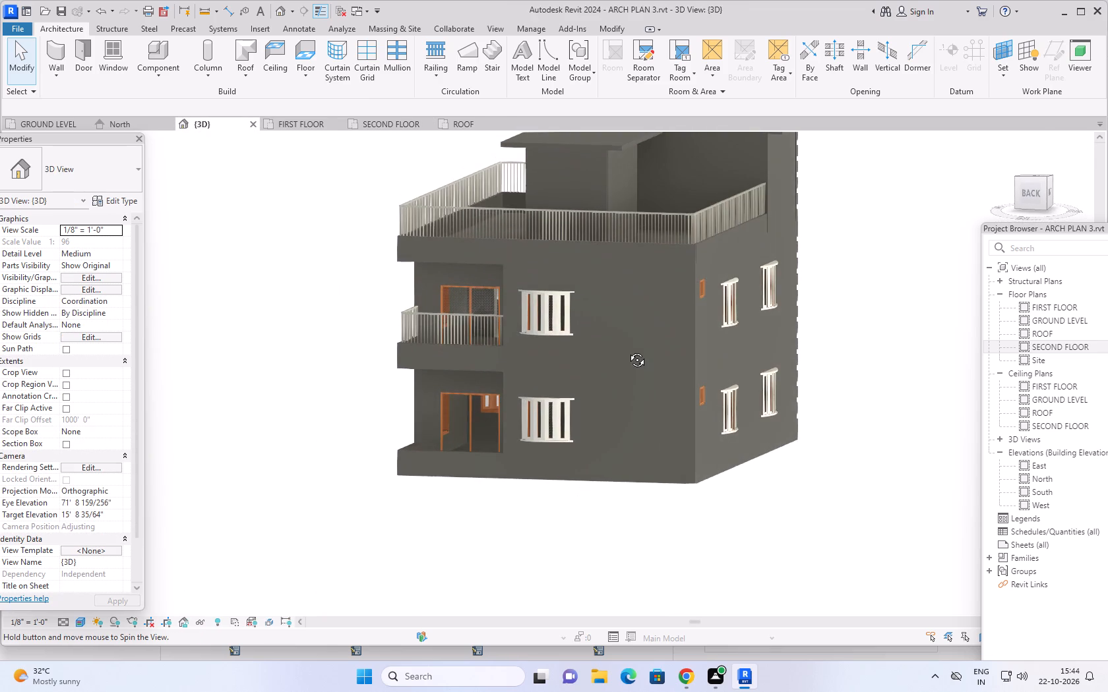
{"action": "middle_click_drag", "start_coordinate": [627, 350], "coordinate": [882, 422], "text": "shift"}
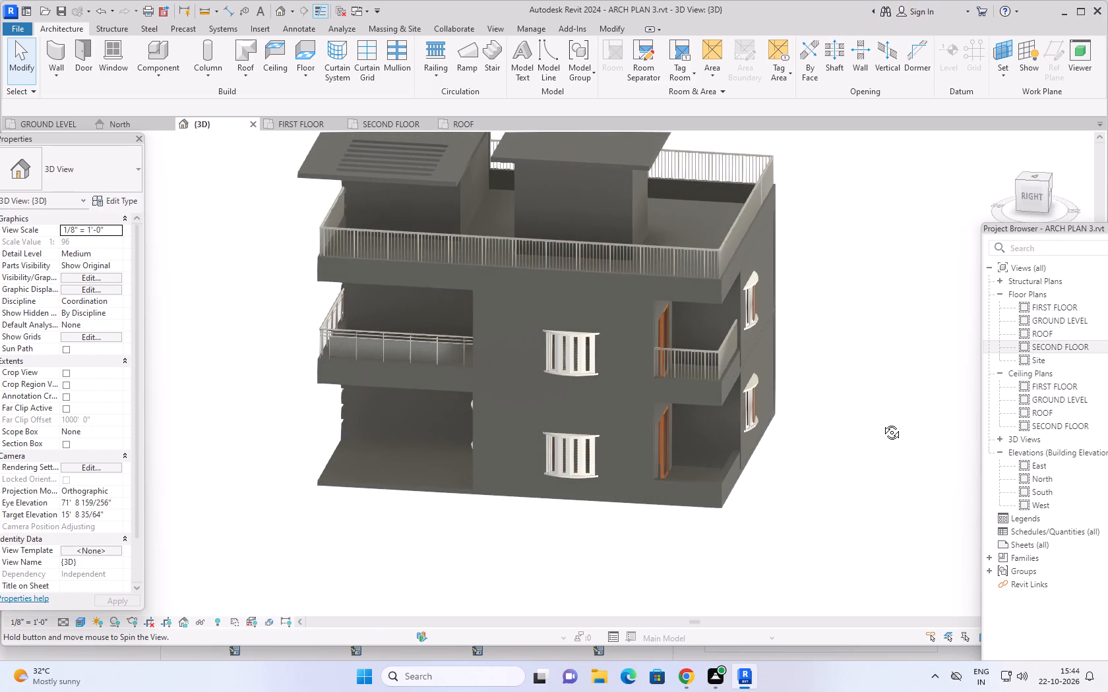
{"action": "middle_click_drag", "start_coordinate": [882, 422], "coordinate": [882, 424], "text": "shift"}
{"action": "left_click", "coordinate": [712, 359]}
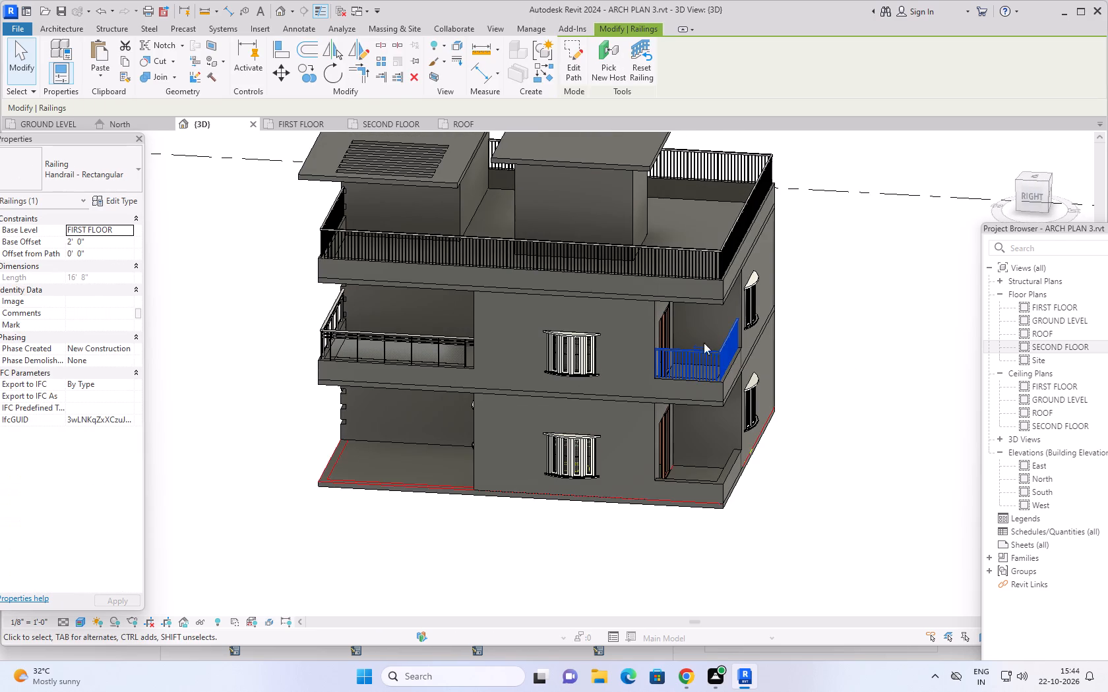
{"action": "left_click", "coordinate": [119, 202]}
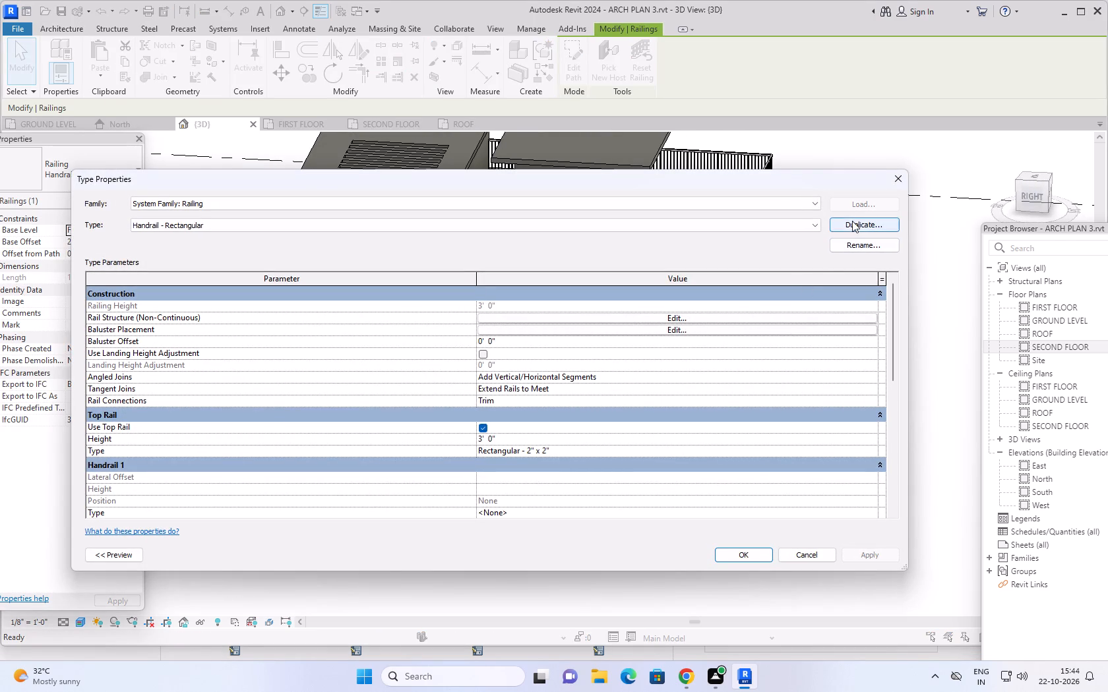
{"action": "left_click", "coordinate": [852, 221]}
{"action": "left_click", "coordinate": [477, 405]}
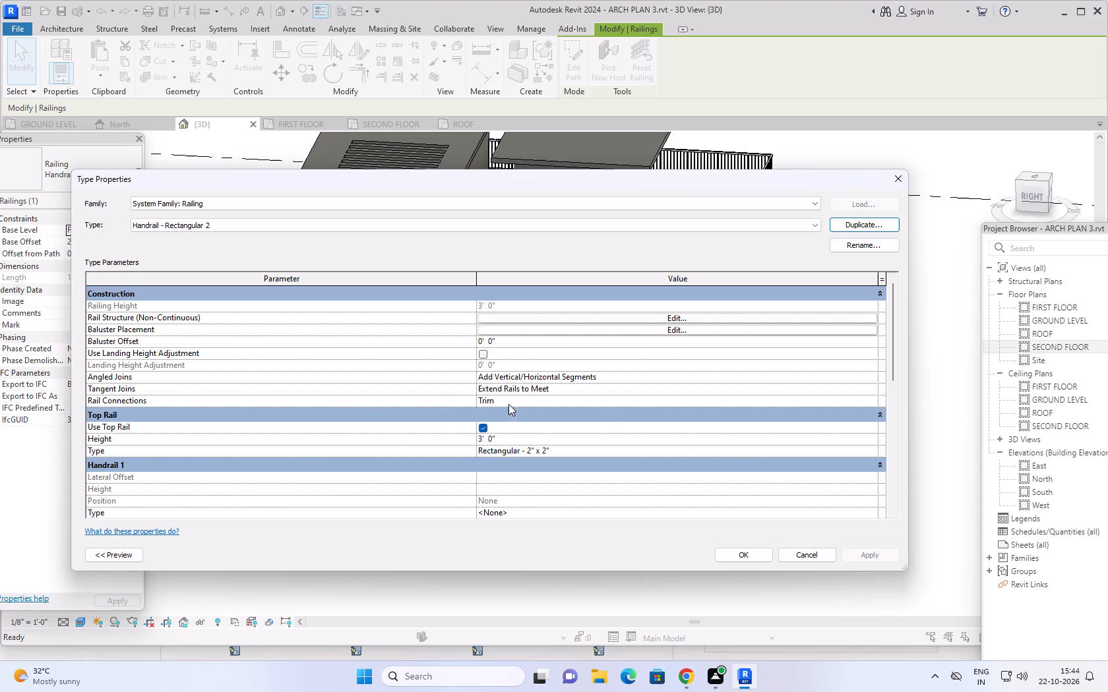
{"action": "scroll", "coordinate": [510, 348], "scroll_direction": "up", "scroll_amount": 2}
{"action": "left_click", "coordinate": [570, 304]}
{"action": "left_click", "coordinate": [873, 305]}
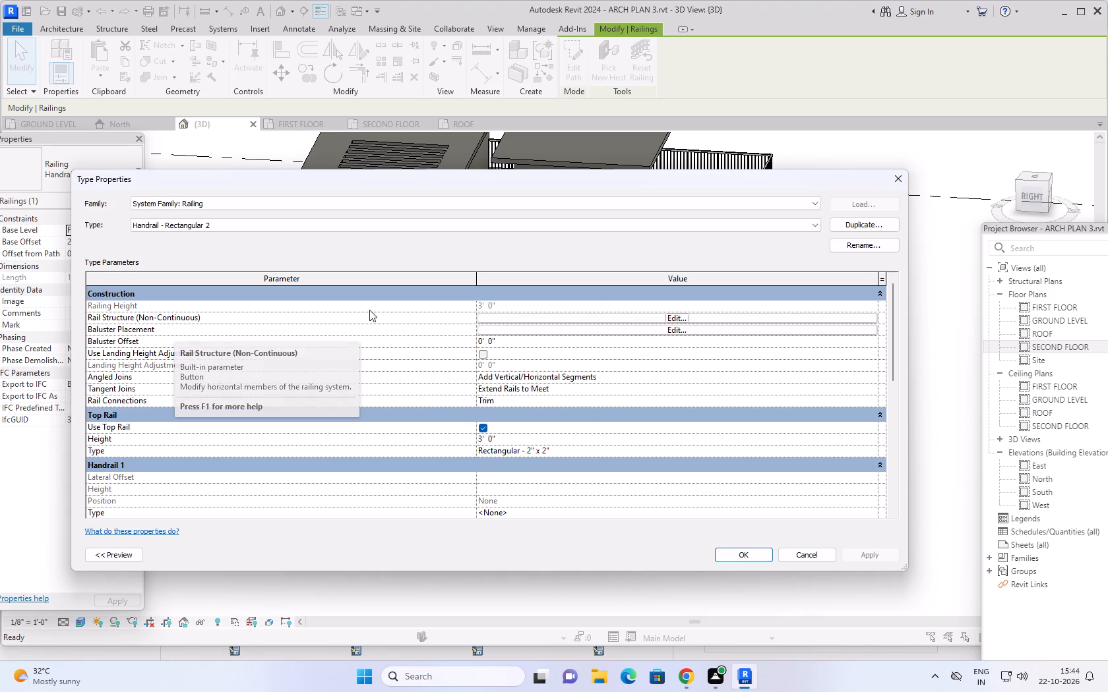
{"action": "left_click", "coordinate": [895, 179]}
Set the top rail height of the Handrail - Rectangular railing type to 2.5' and apply it.
{"action": "left_click", "coordinate": [108, 198]}
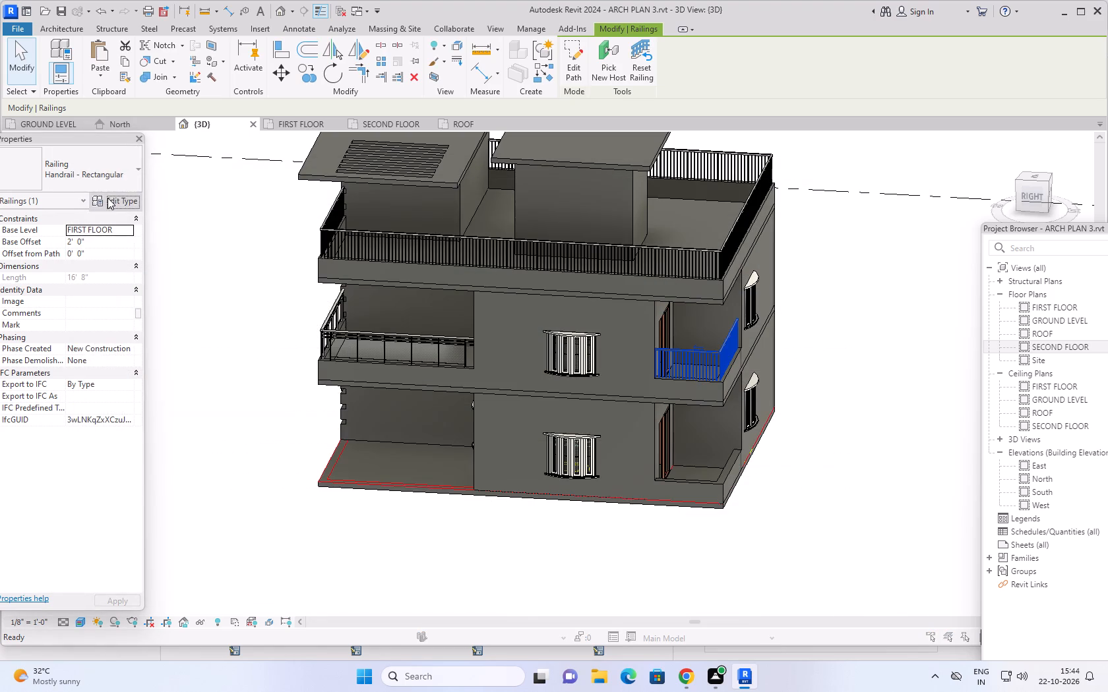
{"action": "left_click", "coordinate": [511, 304]}
{"action": "left_click", "coordinate": [476, 310]}
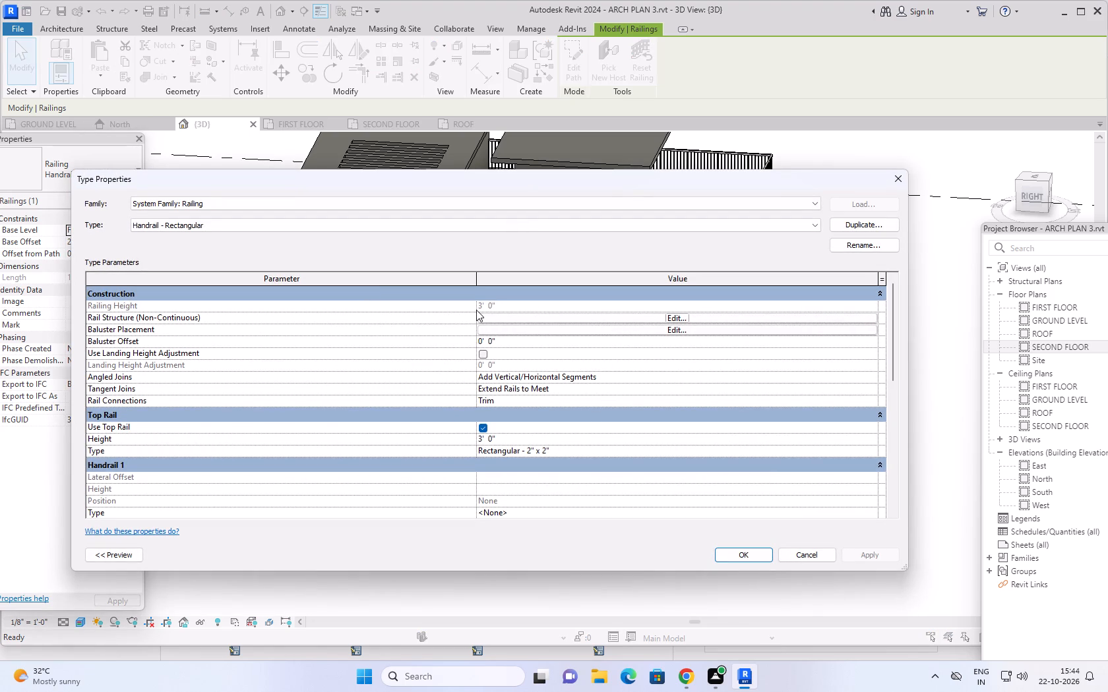
{"action": "left_click", "coordinate": [488, 360]}
{"action": "left_click", "coordinate": [525, 440]}
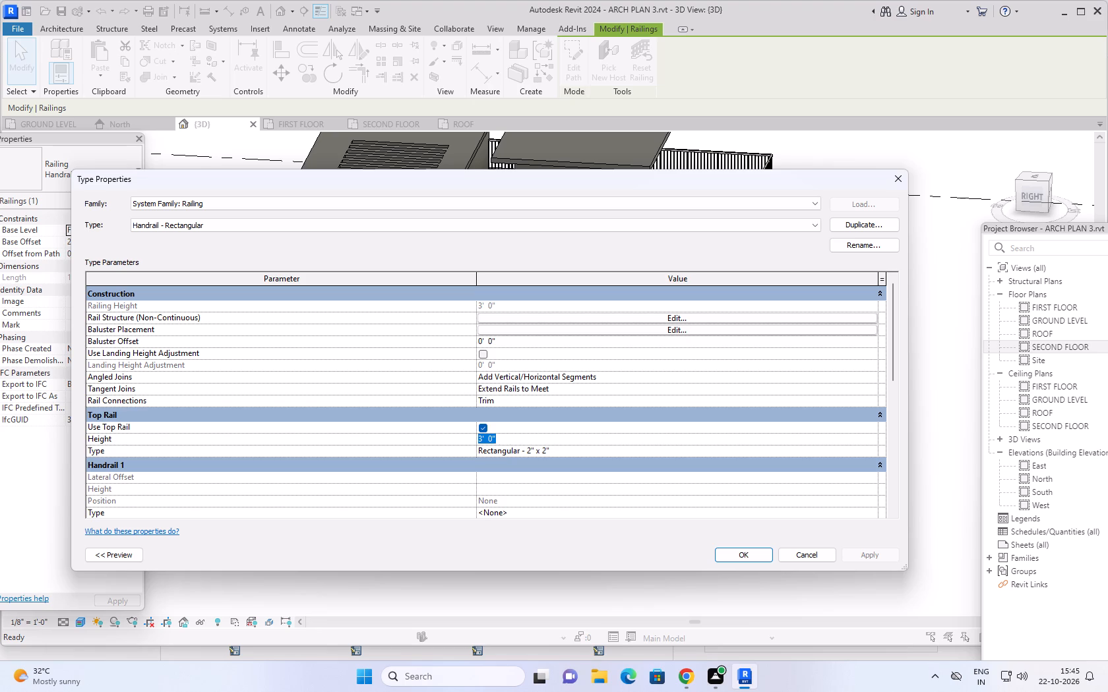
{"action": "type", "text": "2.5"}
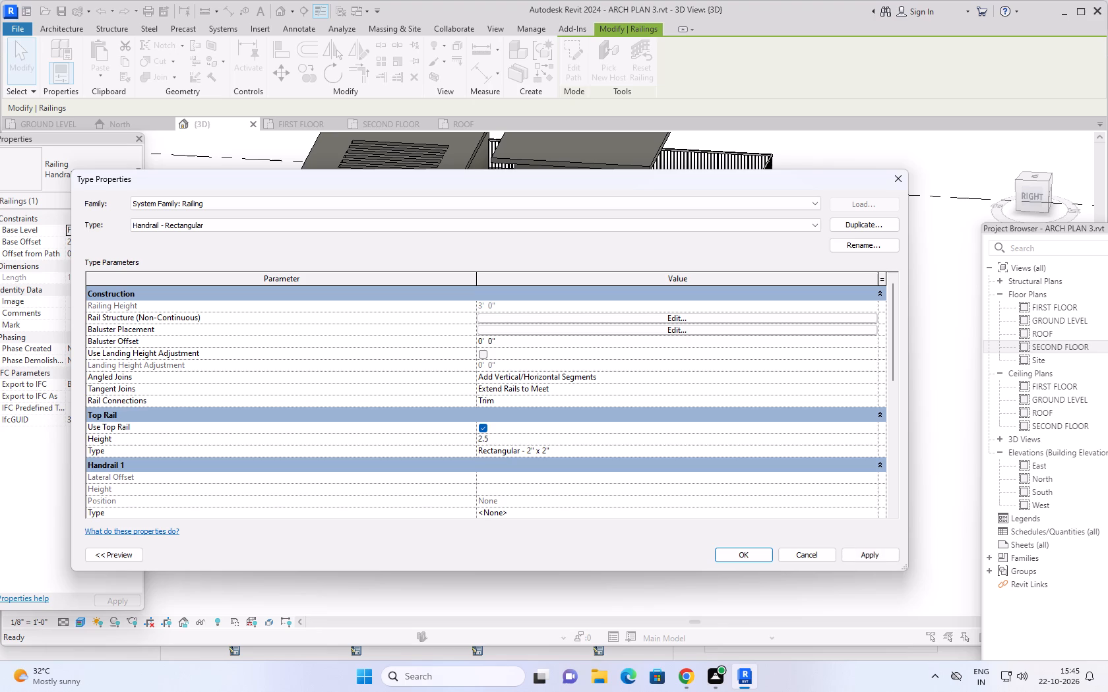
{"action": "key", "text": "apostrophe"}
{"action": "key", "text": "Return"}
{"action": "scroll", "coordinate": [576, 434], "scroll_direction": "down", "scroll_amount": 10}
{"action": "scroll", "coordinate": [836, 556], "scroll_direction": "down", "scroll_amount": 3}
{"action": "left_click", "coordinate": [864, 554]}
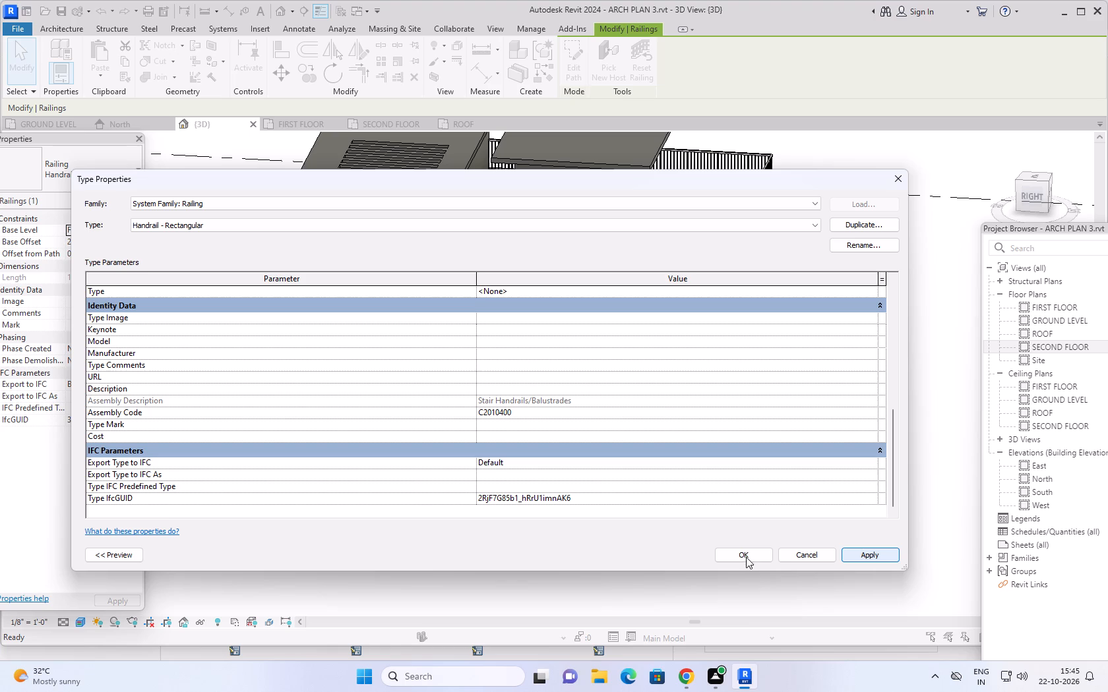
{"action": "left_click", "coordinate": [747, 554]}
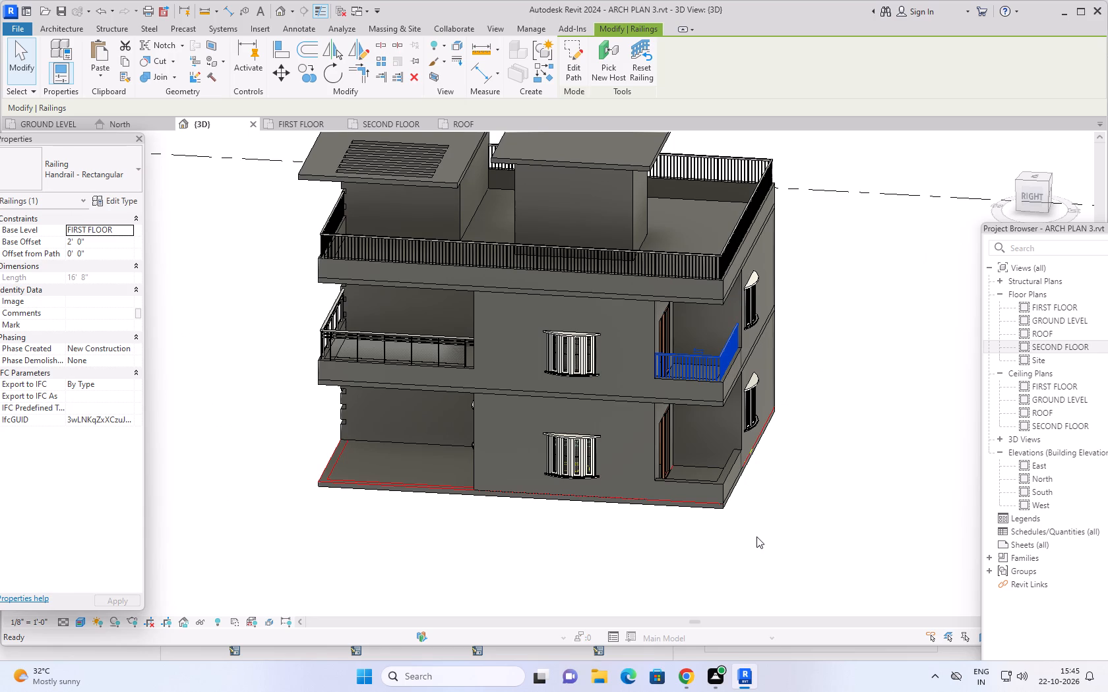
{"action": "key", "text": "Escape"}
{"action": "key", "text": "Escape"}
Examine the lowered terrace and rear balcony railings in 3D from the side, the front and the rear corner.
{"action": "middle_click_drag", "start_coordinate": [568, 556], "coordinate": [646, 532], "text": "shift"}
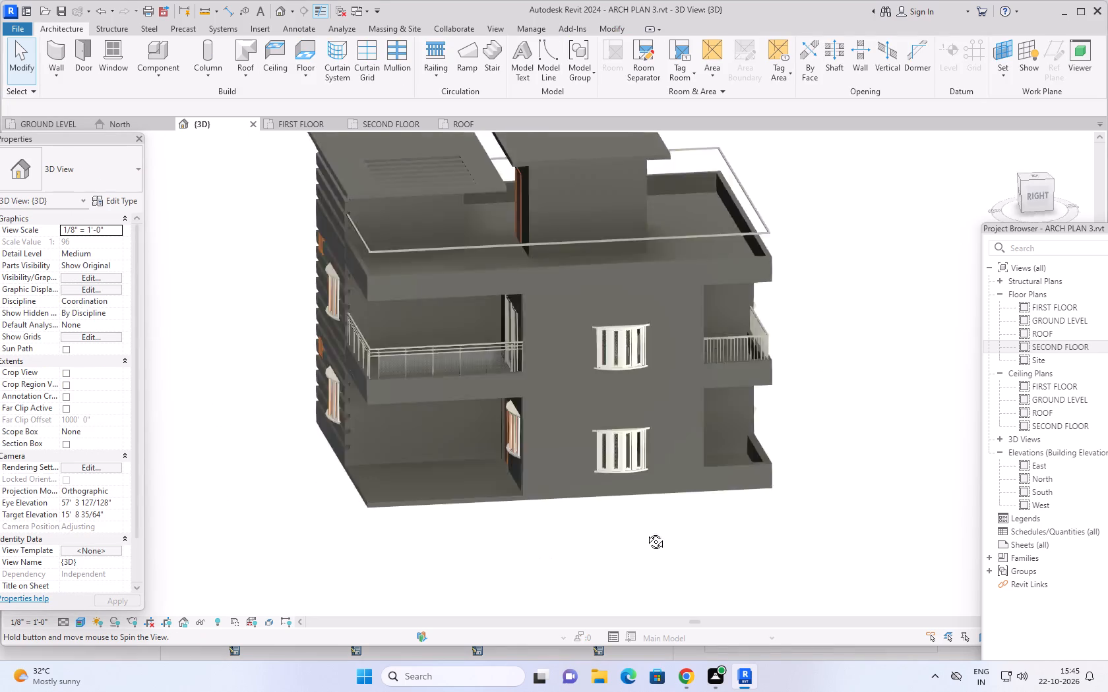
{"action": "middle_click_drag", "start_coordinate": [646, 532], "coordinate": [806, 445], "text": "shift"}
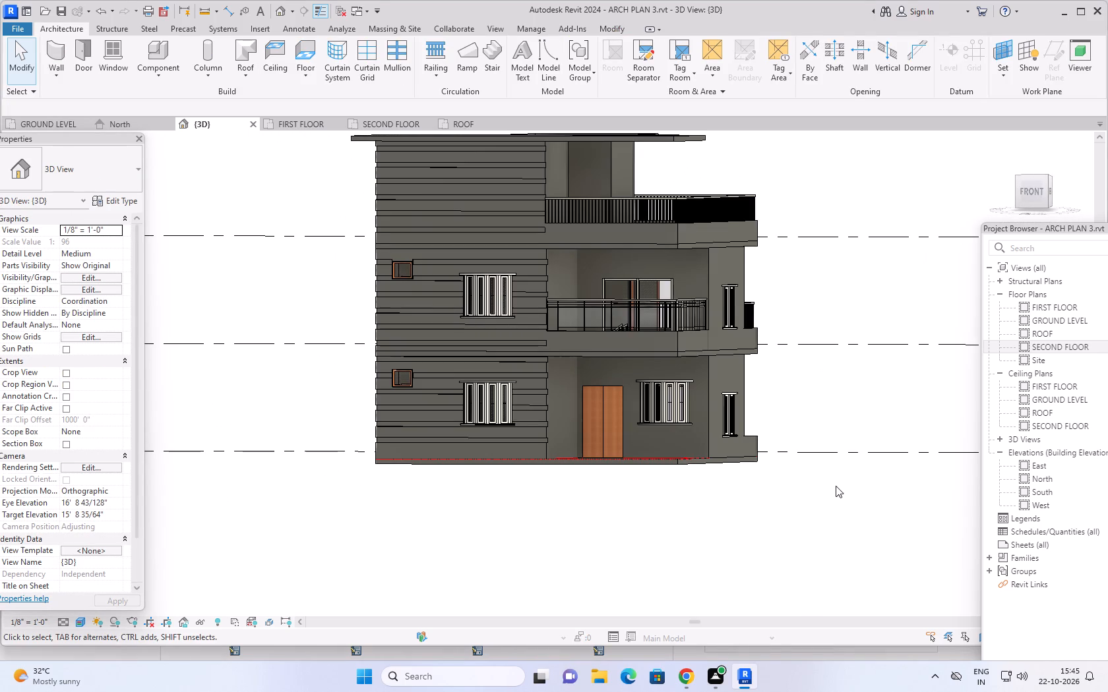
{"action": "middle_click_drag", "start_coordinate": [834, 484], "coordinate": [481, 503]}
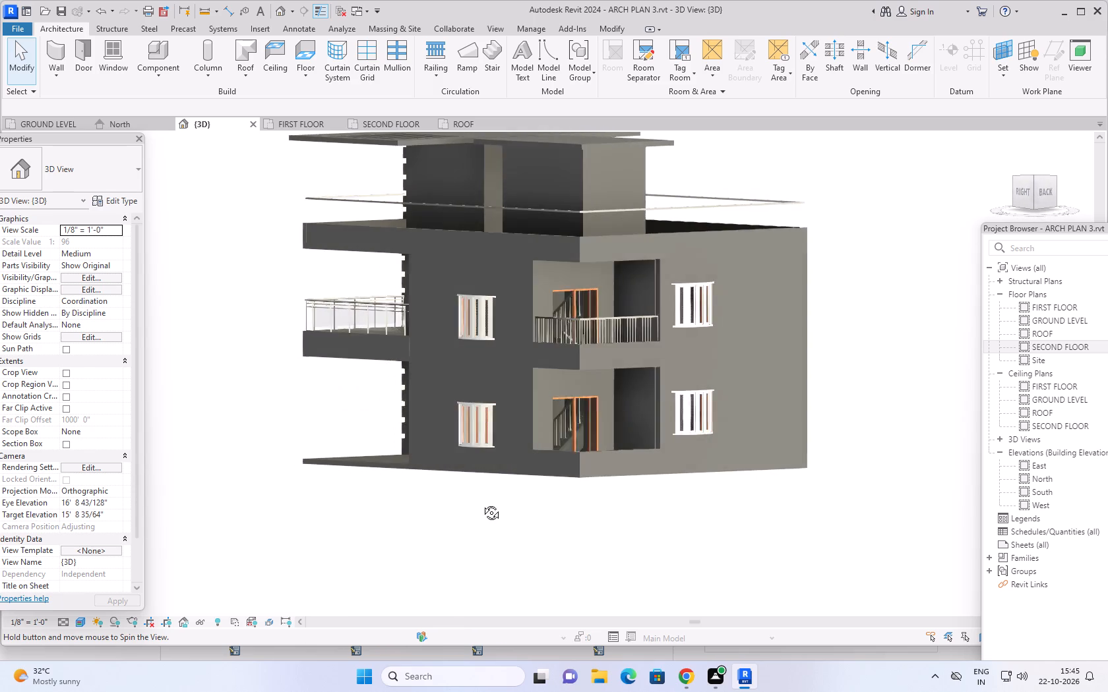
{"action": "middle_click_drag", "start_coordinate": [481, 503], "coordinate": [481, 503]}
{"action": "middle_click_drag", "start_coordinate": [562, 536], "coordinate": [568, 563], "text": "shift"}
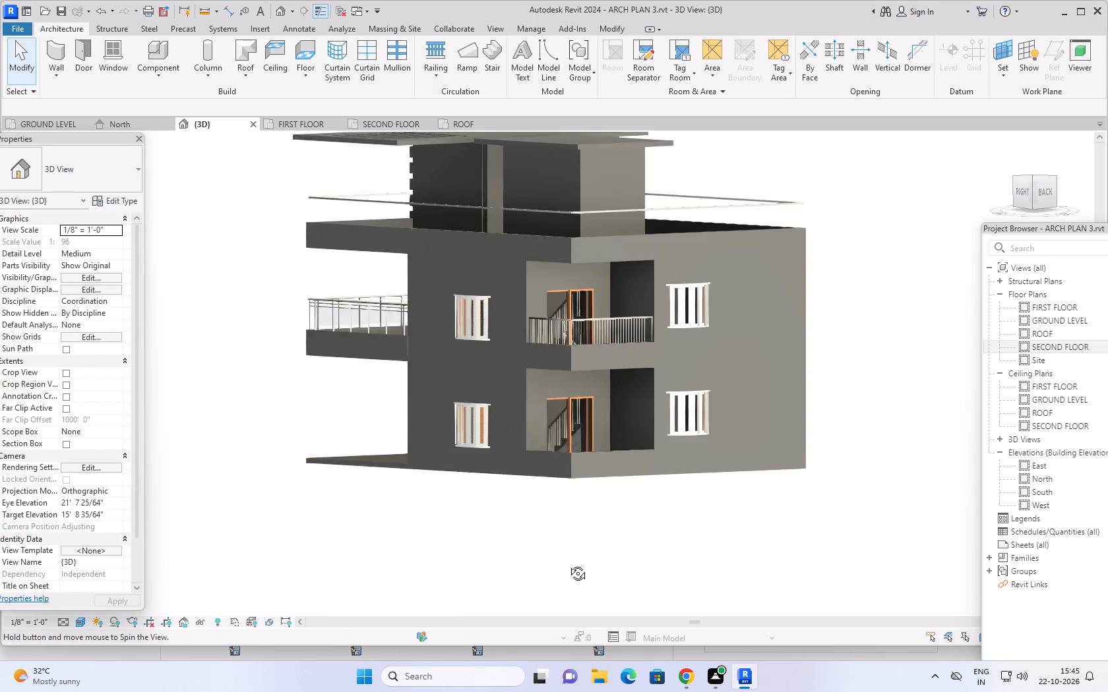
{"action": "middle_click_drag", "start_coordinate": [568, 563], "coordinate": [586, 602], "text": "shift"}
{"action": "middle_click_drag", "start_coordinate": [882, 471], "coordinate": [904, 525], "text": "shift"}
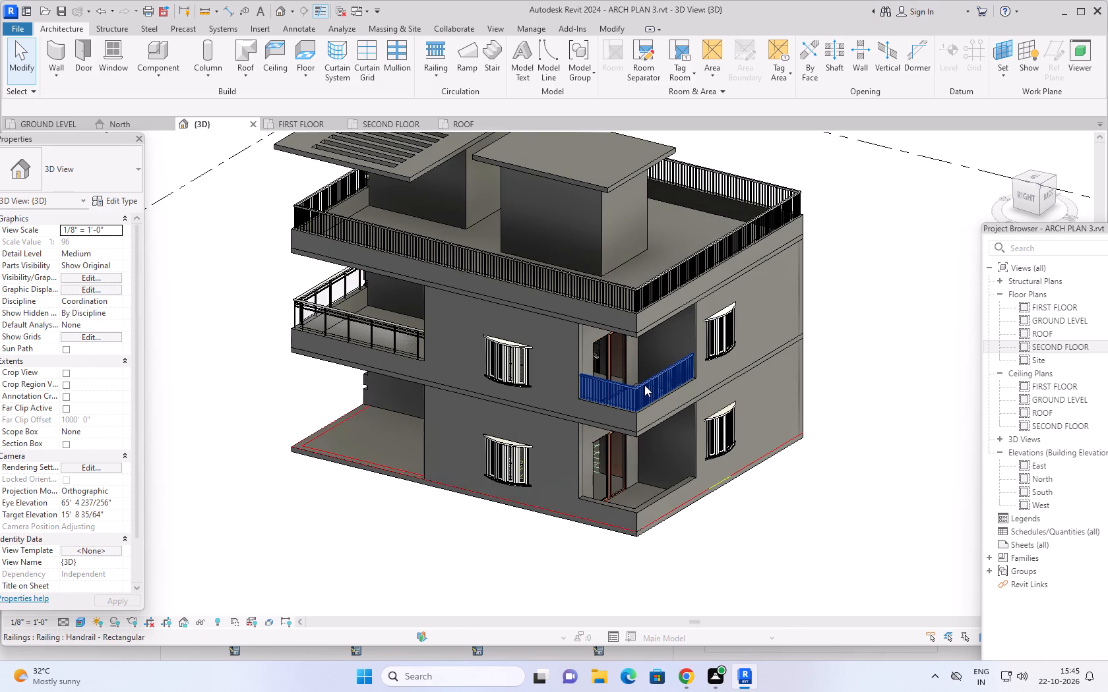
Copy the first-floor rear balcony railing and paste it aligned to GROUND LEVEL.
{"action": "left_click", "coordinate": [644, 385]}
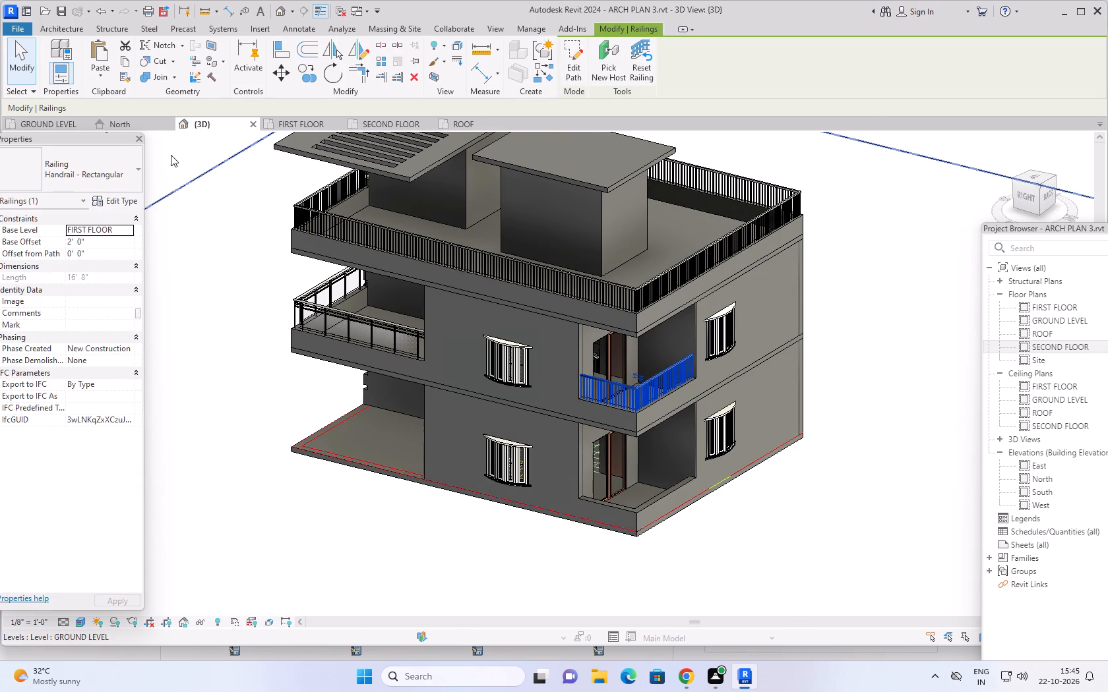
{"action": "left_click", "coordinate": [129, 59]}
{"action": "left_click", "coordinate": [102, 76]}
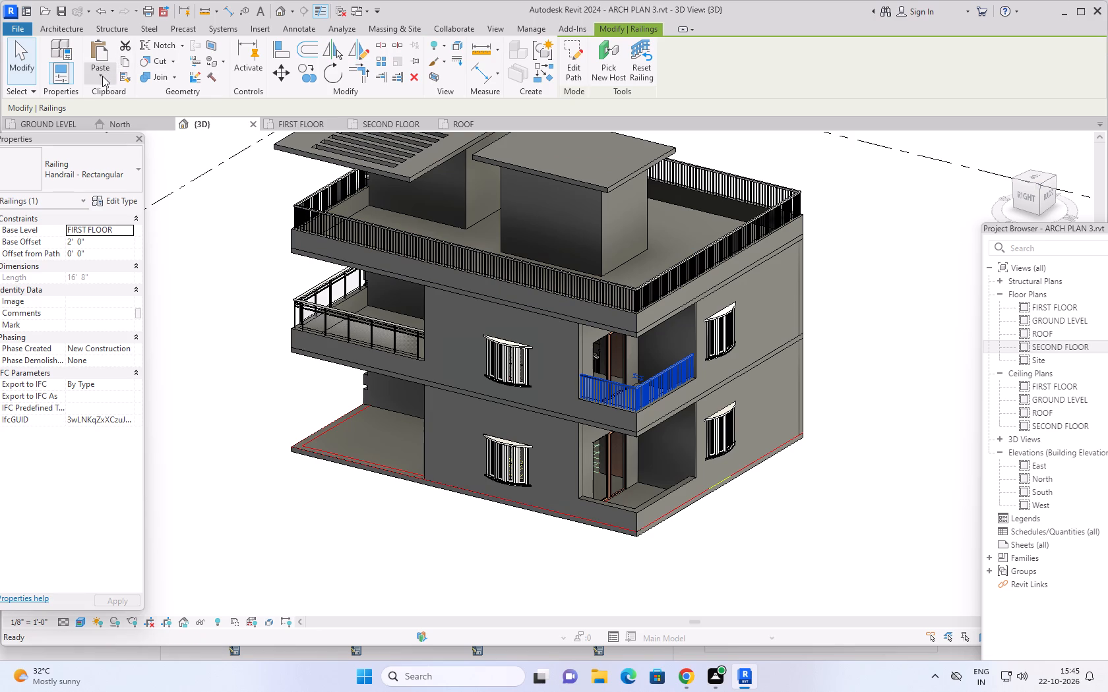
{"action": "left_click", "coordinate": [123, 125]}
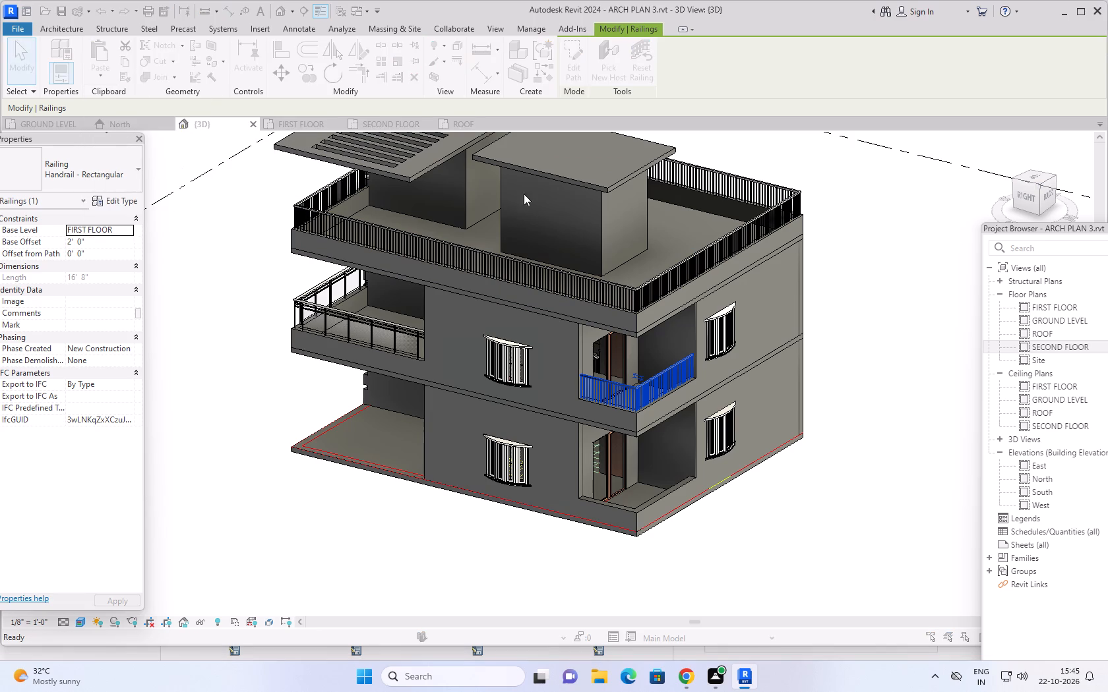
{"action": "left_click", "coordinate": [497, 250]}
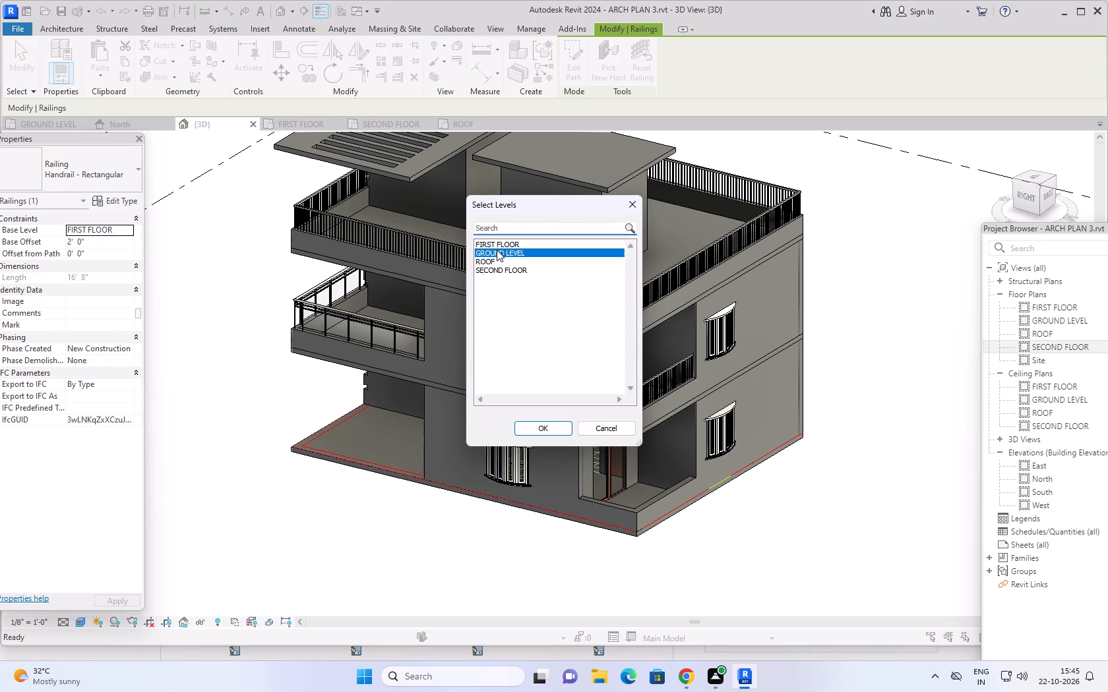
{"action": "left_click", "coordinate": [544, 430]}
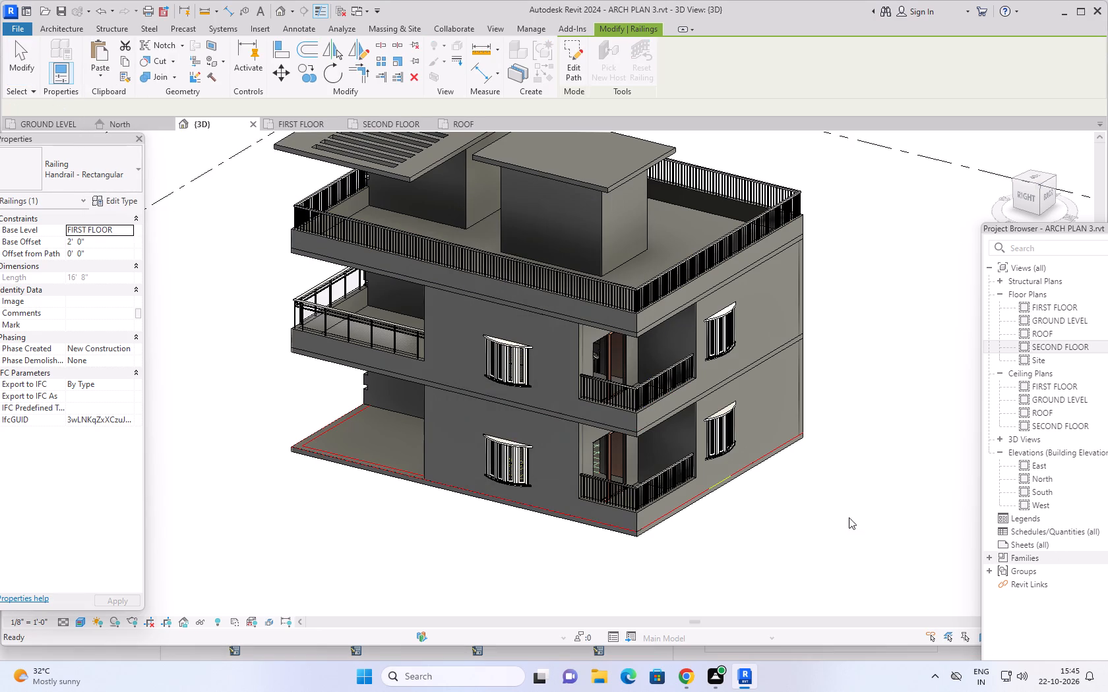
{"action": "key", "text": "Escape"}
{"action": "key", "text": "Escape"}
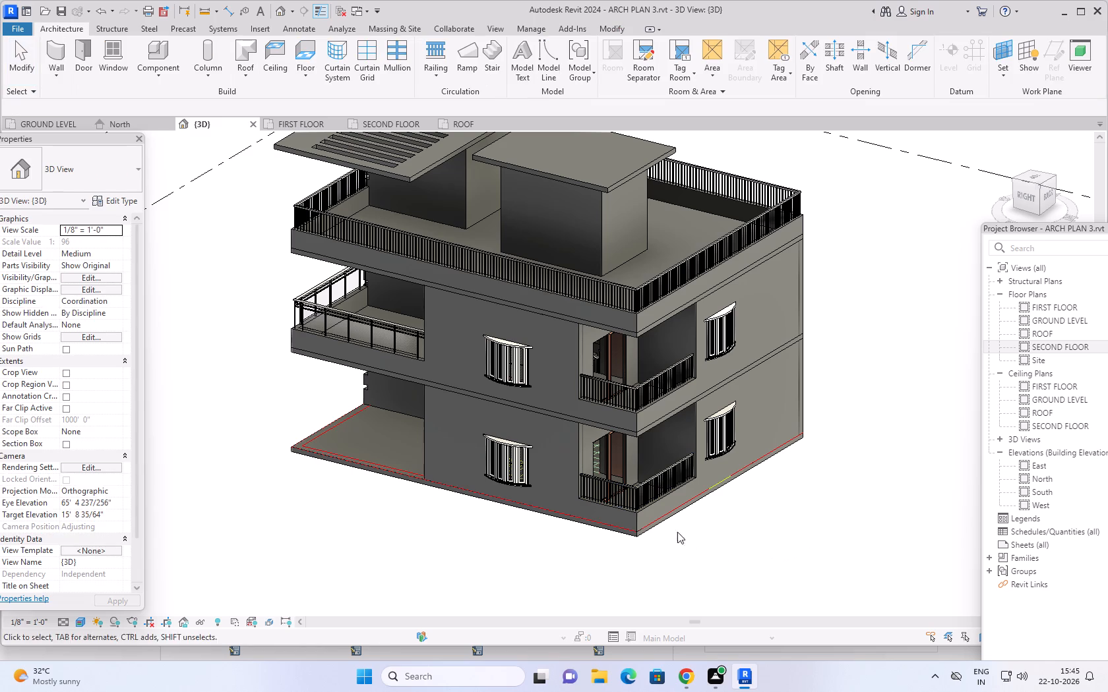
{"action": "left_click", "coordinate": [653, 484]}
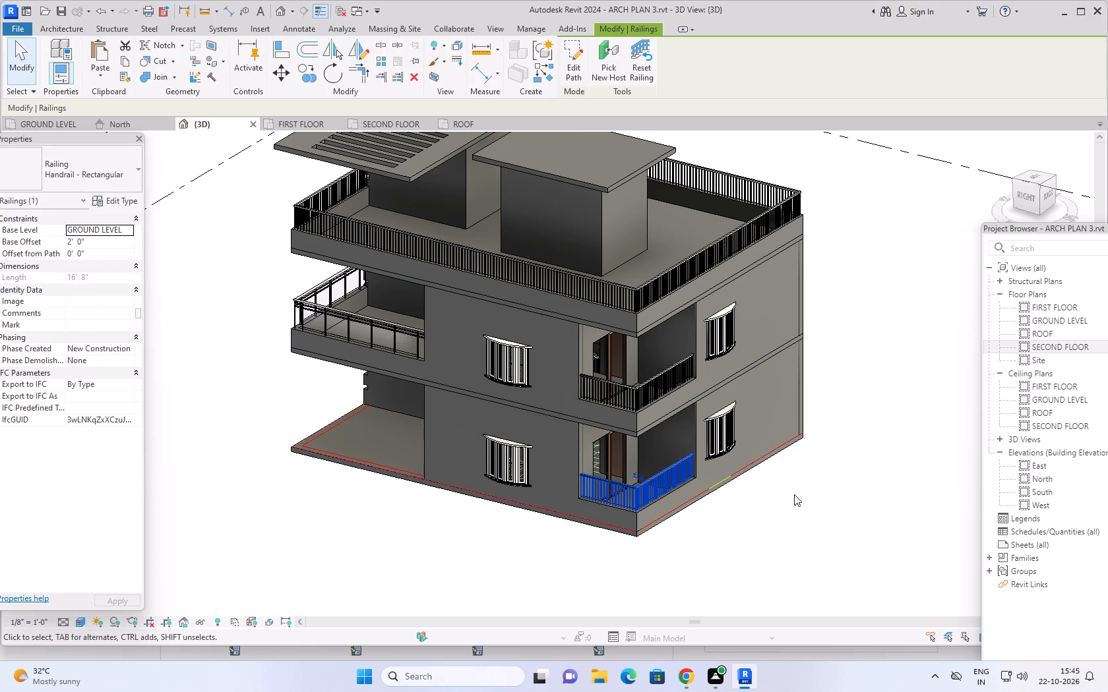
{"action": "key", "text": "Escape"}
{"action": "key", "text": "Escape"}
Change the first-floor rear balcony railing to the Glass Panel - Bottom Fill type.
{"action": "left_click", "coordinate": [650, 386]}
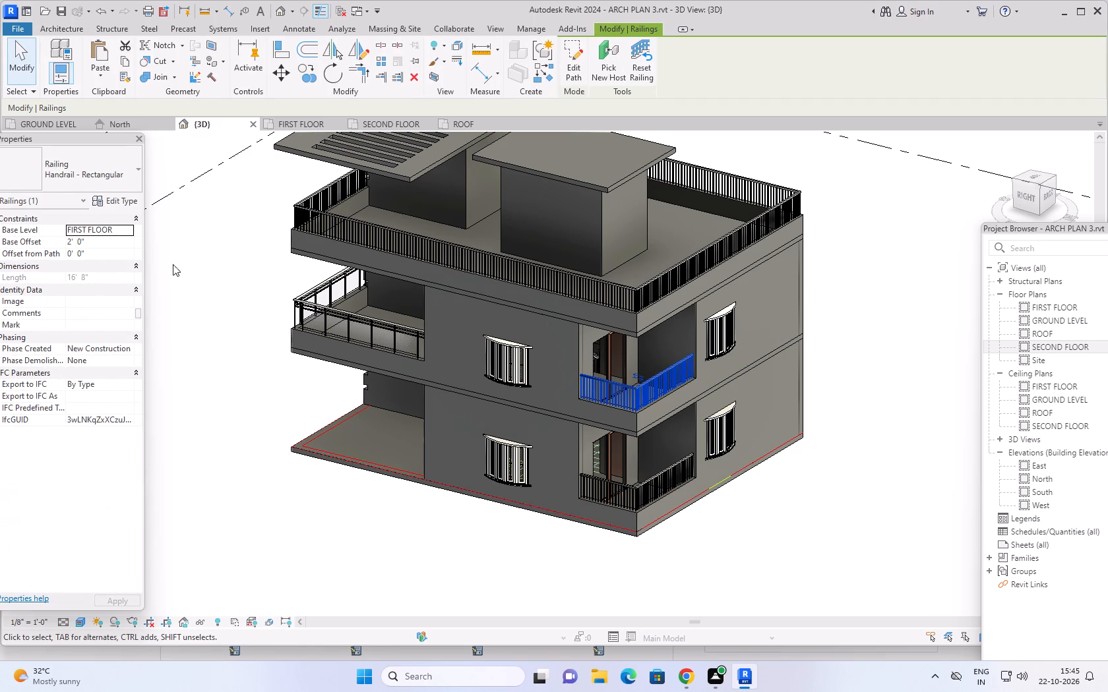
{"action": "left_click", "coordinate": [122, 177]}
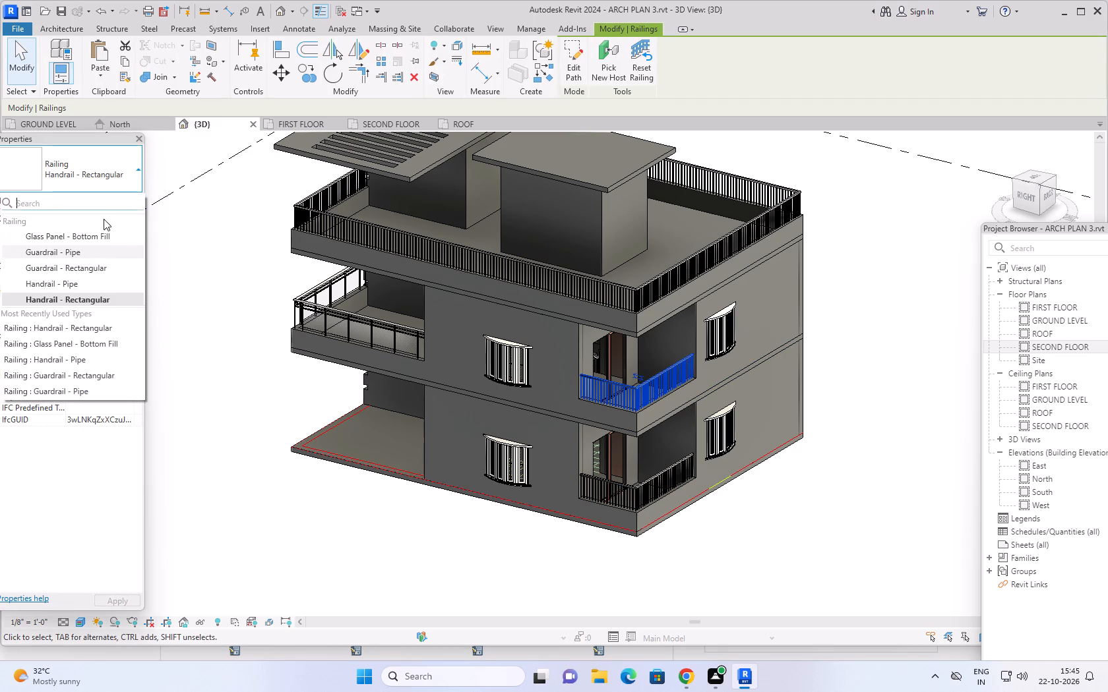
{"action": "left_click", "coordinate": [96, 234]}
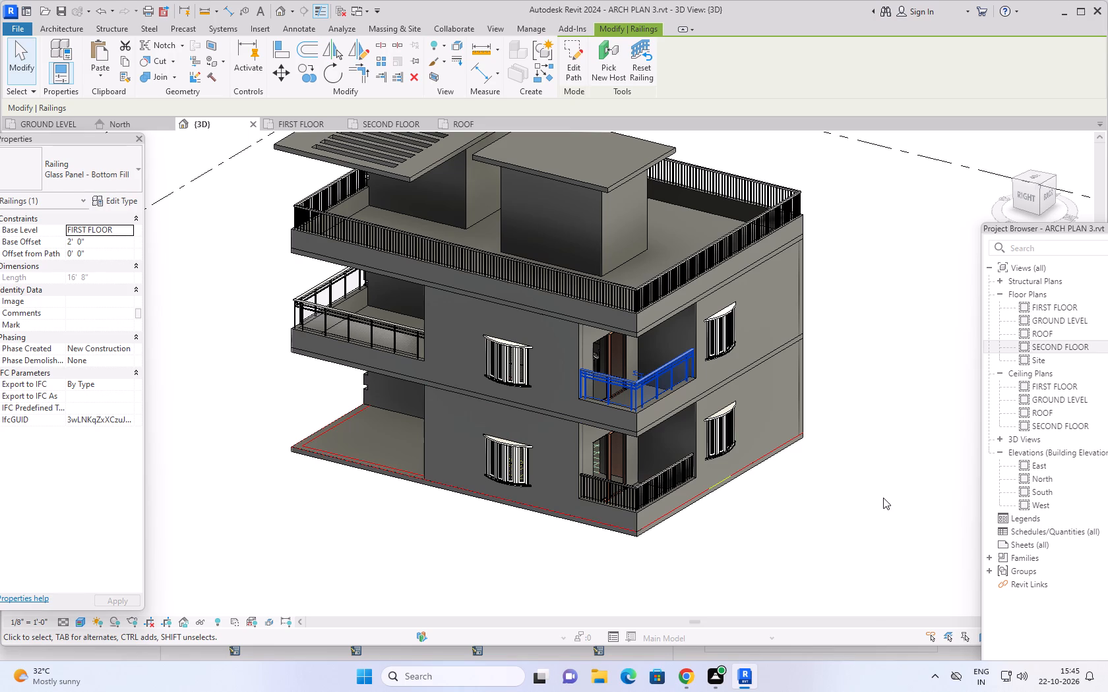
{"action": "key", "text": "Escape"}
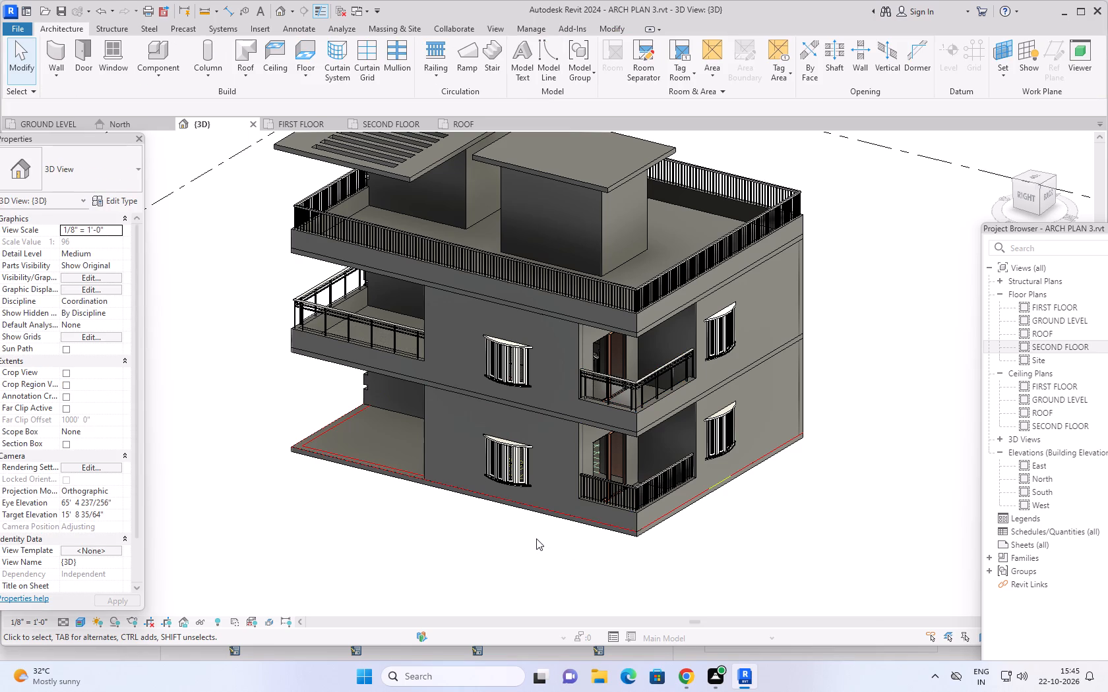
Examine the house in 3D from the front, both front corners and above, including the facade, railings and slotted roof slab.
{"action": "middle_click_drag", "start_coordinate": [532, 531], "coordinate": [744, 536], "text": "shift"}
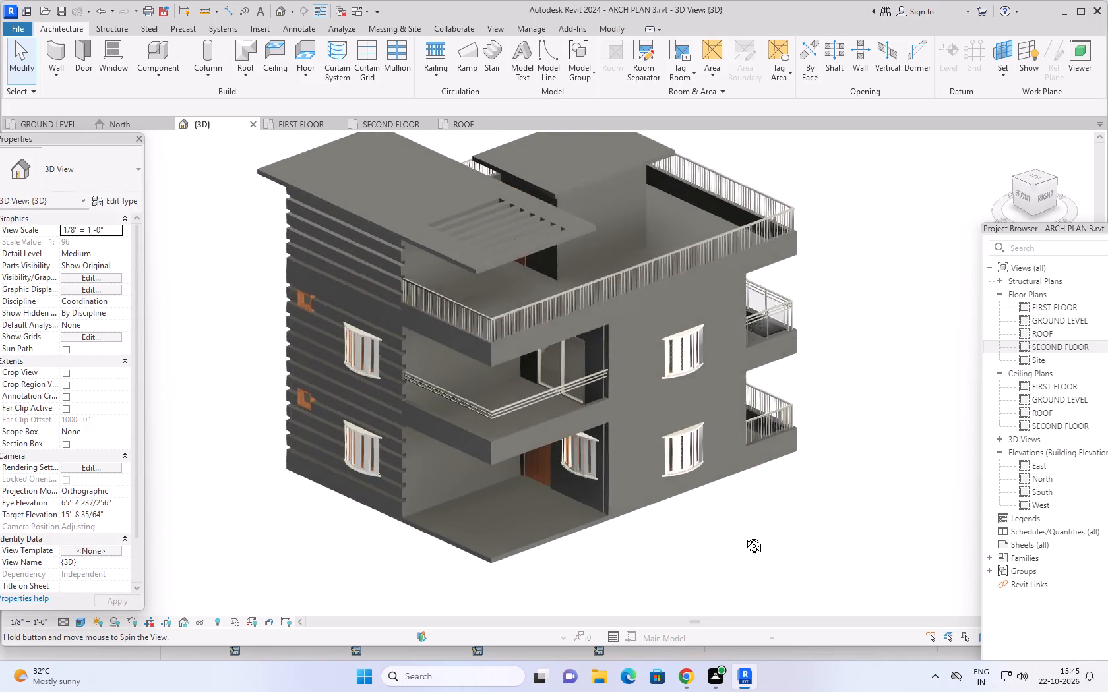
{"action": "middle_click_drag", "start_coordinate": [744, 536], "coordinate": [840, 404], "text": "shift"}
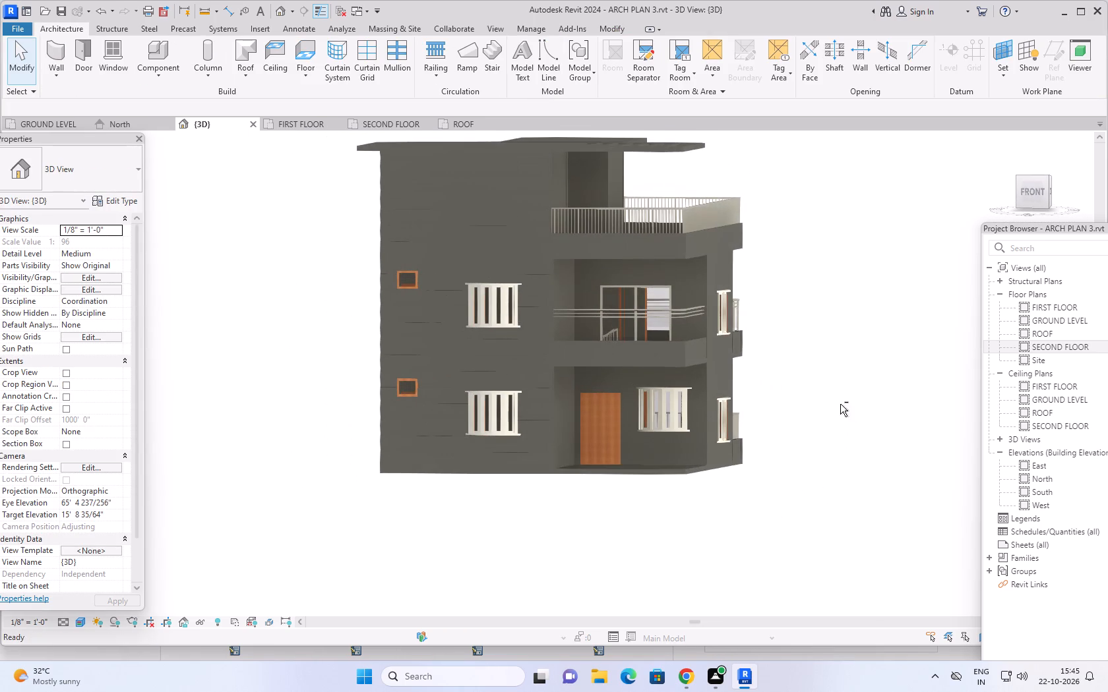
{"action": "middle_click_drag", "start_coordinate": [726, 517], "coordinate": [692, 517]}
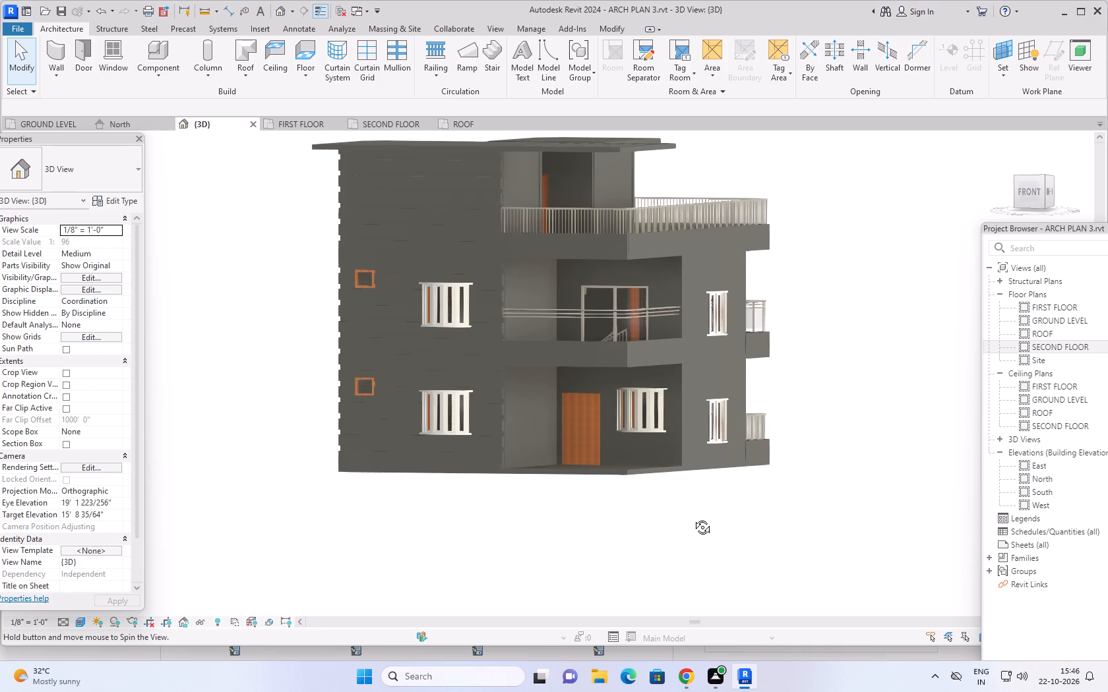
{"action": "middle_click_drag", "start_coordinate": [692, 517], "coordinate": [691, 517]}
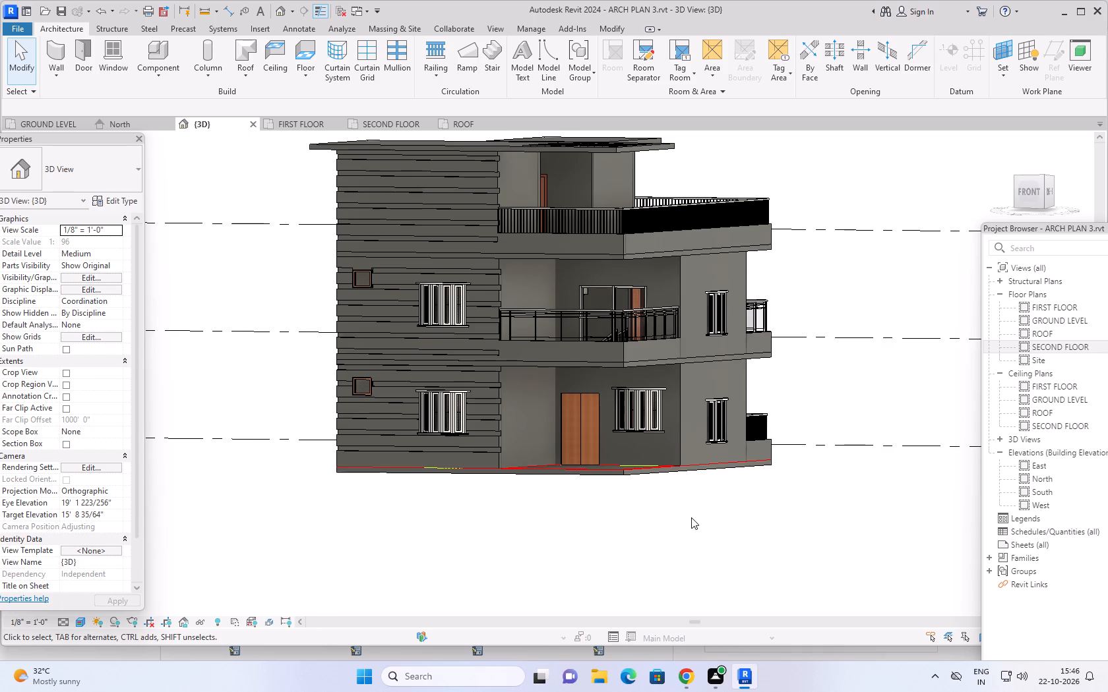
{"action": "middle_click_drag", "start_coordinate": [732, 492], "coordinate": [758, 554], "text": "shift"}
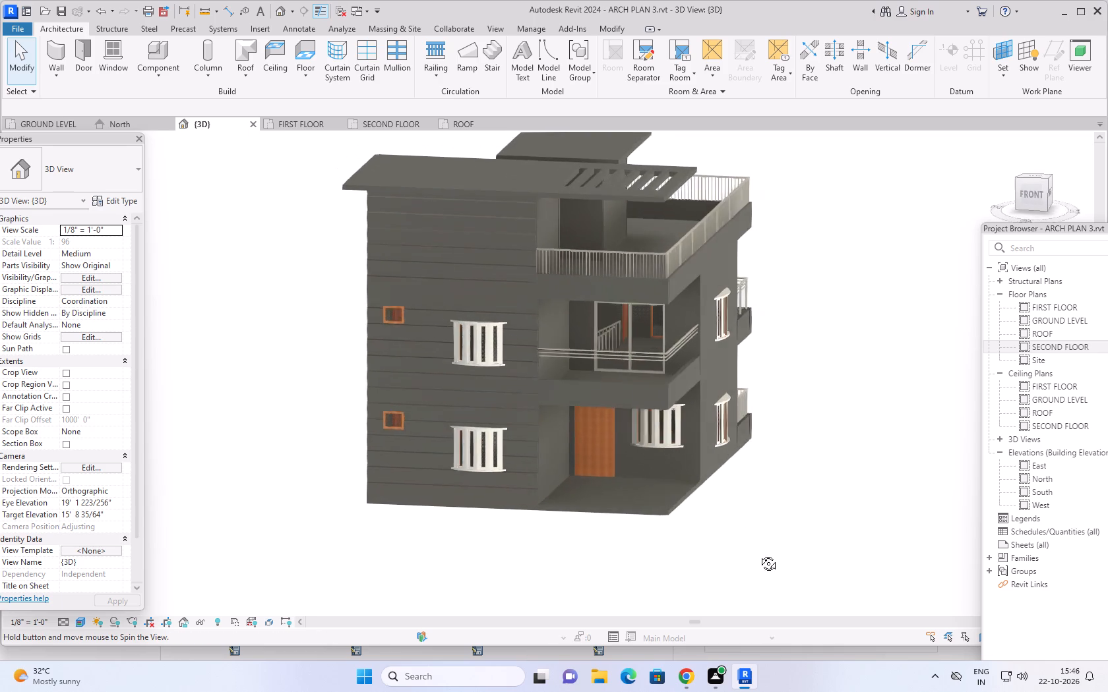
{"action": "middle_click_drag", "start_coordinate": [758, 554], "coordinate": [760, 557], "text": "shift"}
{"action": "middle_click_drag", "start_coordinate": [772, 522], "coordinate": [789, 431]}
{"action": "middle_click_drag", "start_coordinate": [785, 447], "coordinate": [790, 470], "text": "shift"}
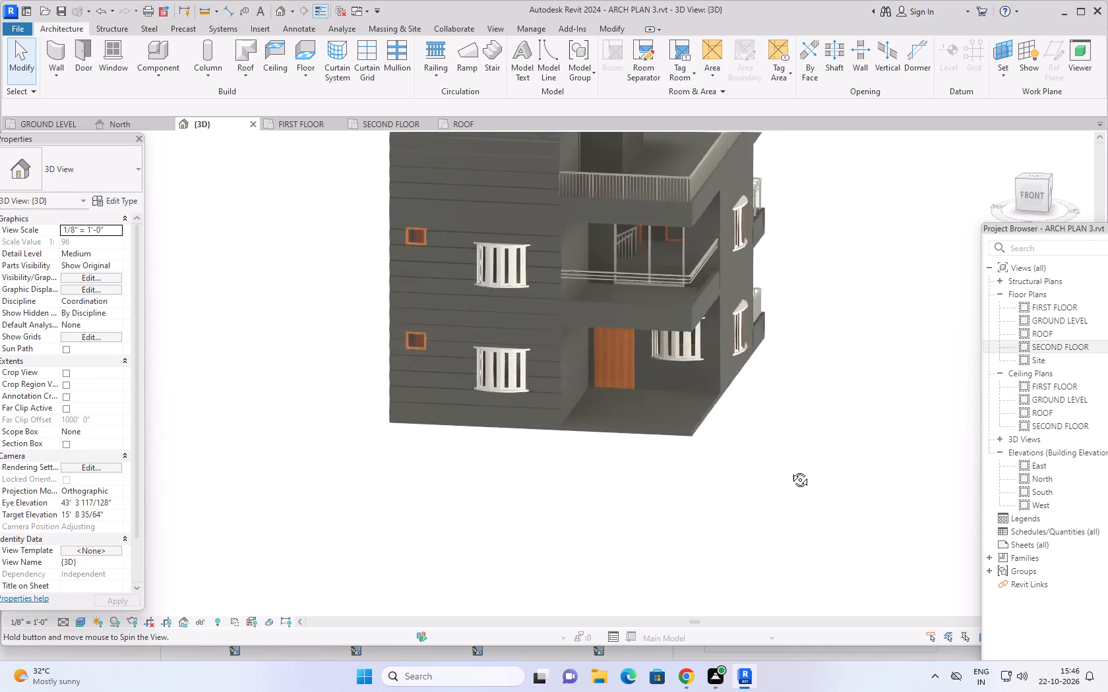
{"action": "middle_click_drag", "start_coordinate": [790, 470], "coordinate": [815, 535], "text": "shift"}
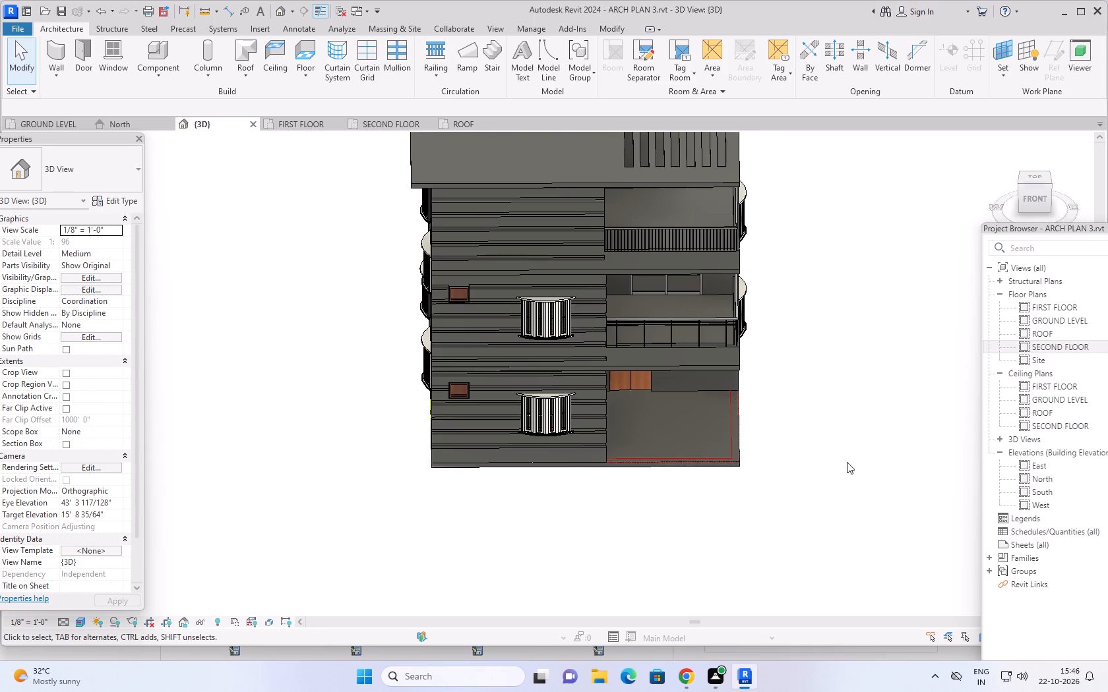
{"action": "middle_click_drag", "start_coordinate": [861, 418], "coordinate": [838, 457]}
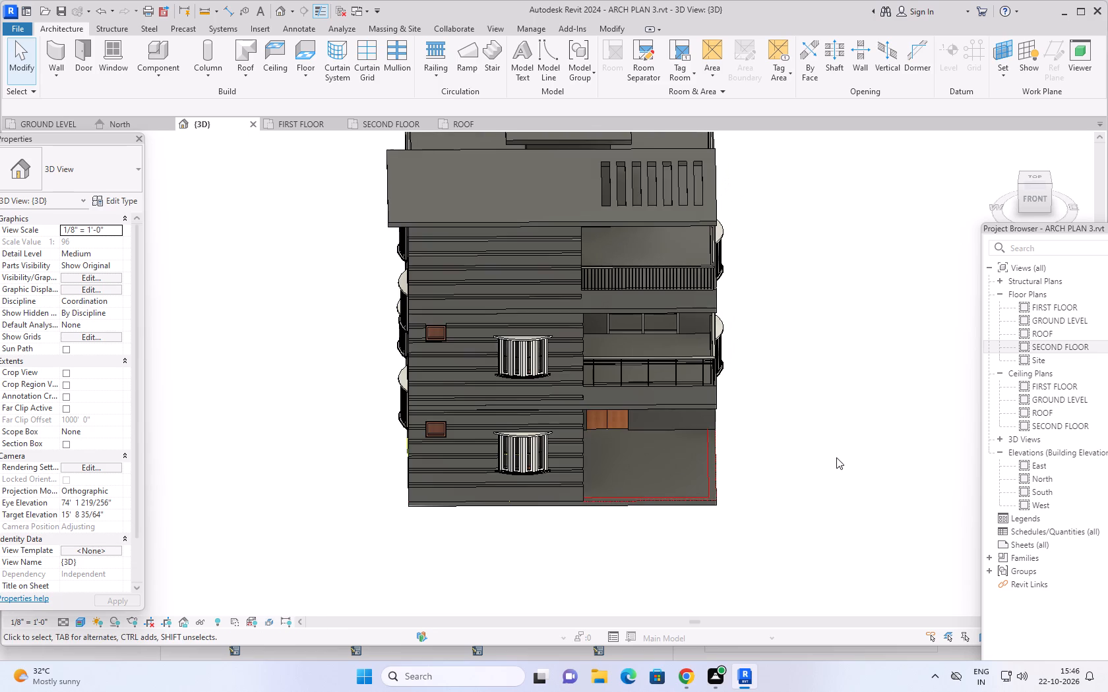
{"action": "middle_click_drag", "start_coordinate": [833, 456], "coordinate": [826, 415]}
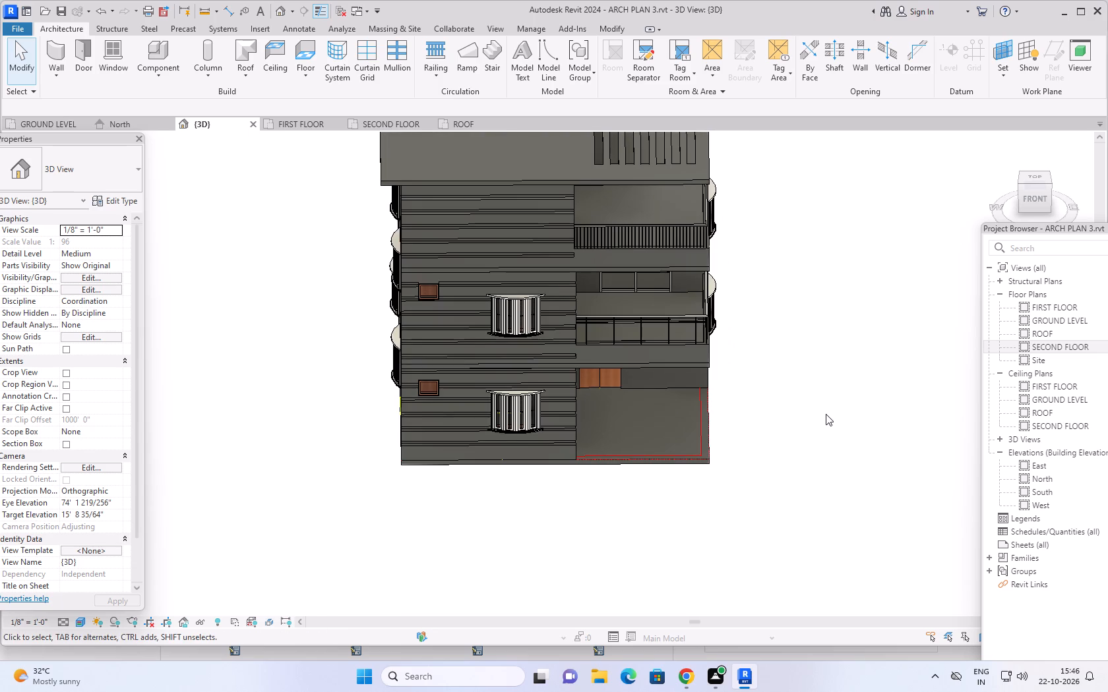
{"action": "middle_click_drag", "start_coordinate": [826, 414], "coordinate": [787, 531], "text": "shift"}
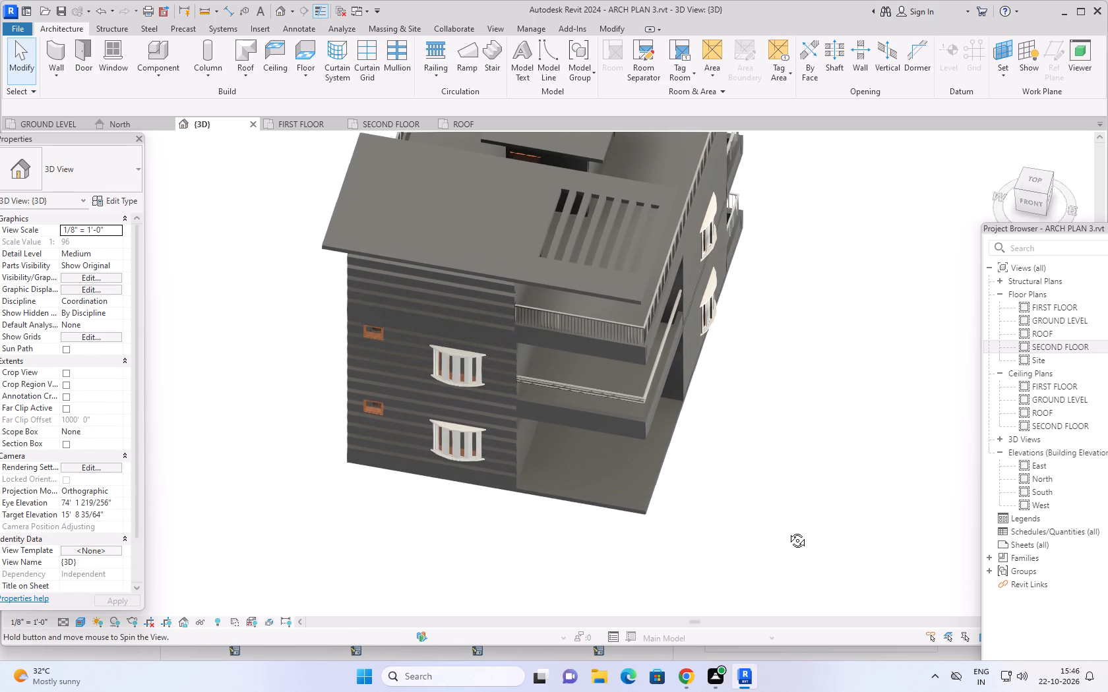
{"action": "middle_click_drag", "start_coordinate": [787, 531], "coordinate": [891, 531], "text": "shift"}
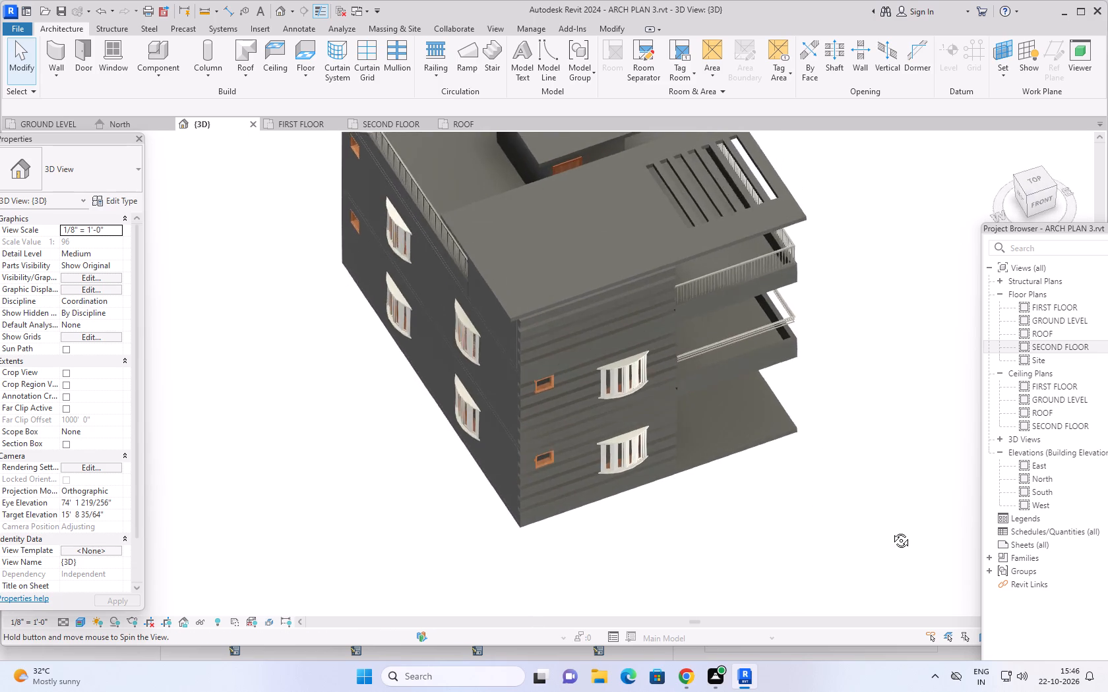
{"action": "middle_click_drag", "start_coordinate": [891, 531], "coordinate": [813, 548], "text": "shift"}
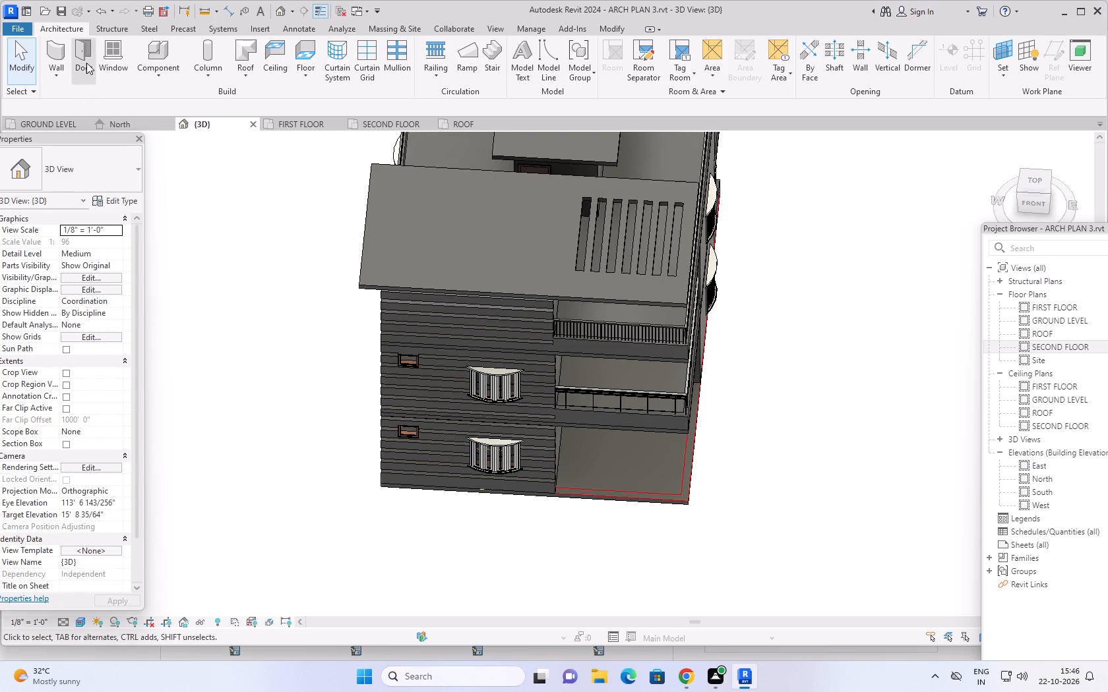
Start placing a window and browse the US library's Windows folder for another window family to load.
{"action": "left_click", "coordinate": [111, 51]}
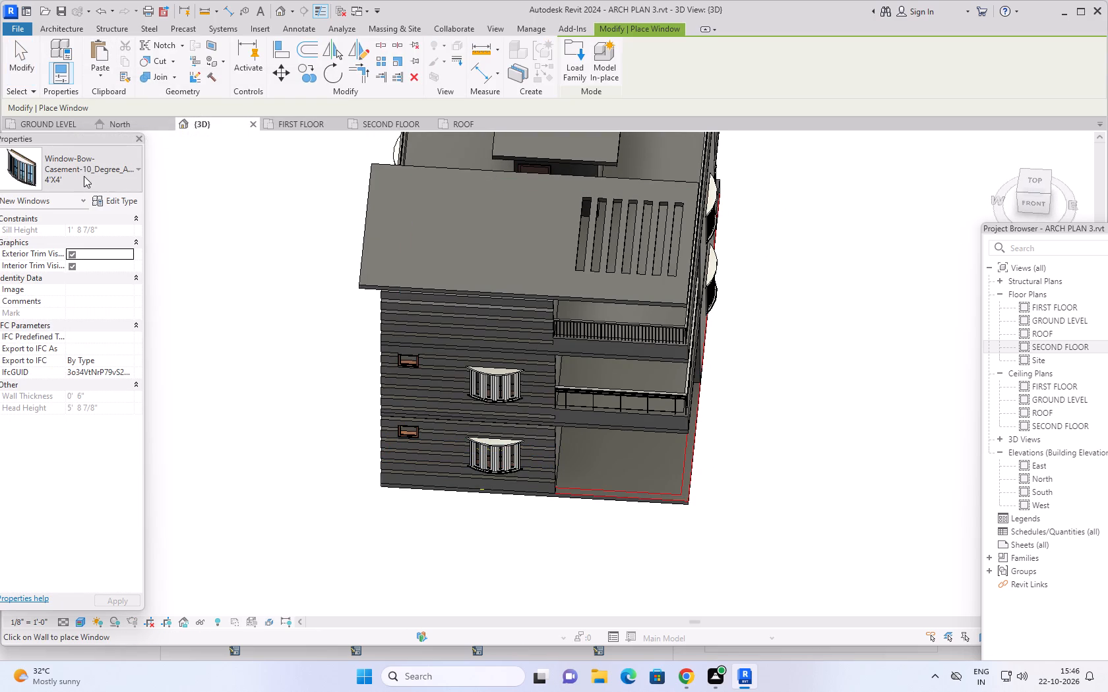
{"action": "left_click", "coordinate": [102, 200]}
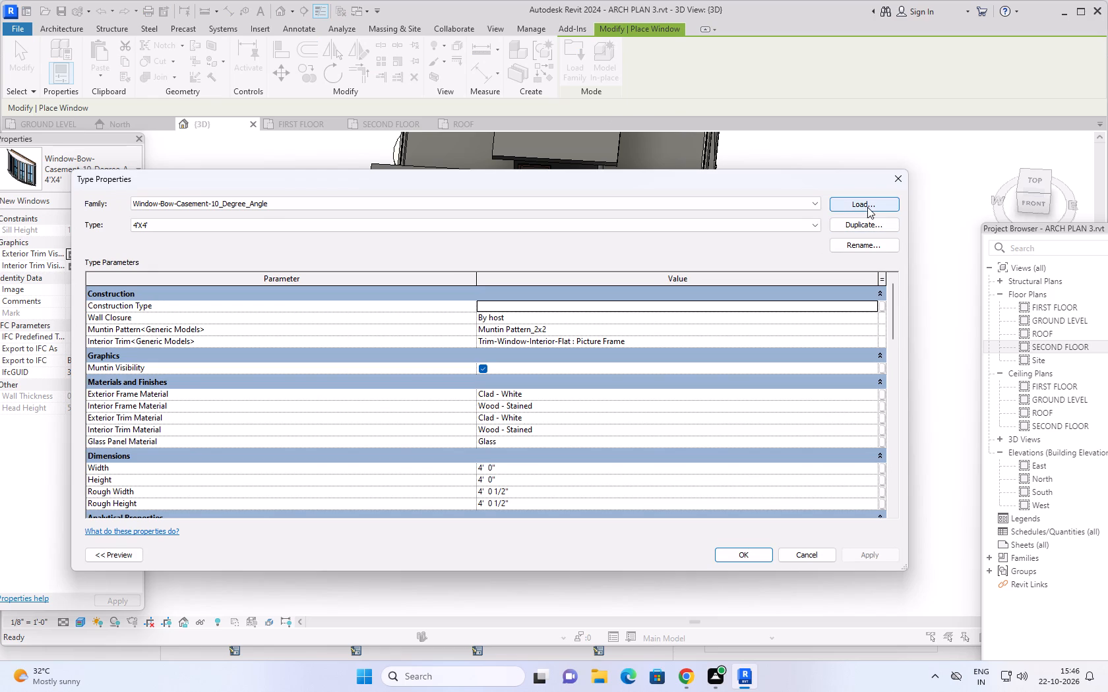
{"action": "left_click", "coordinate": [867, 207]}
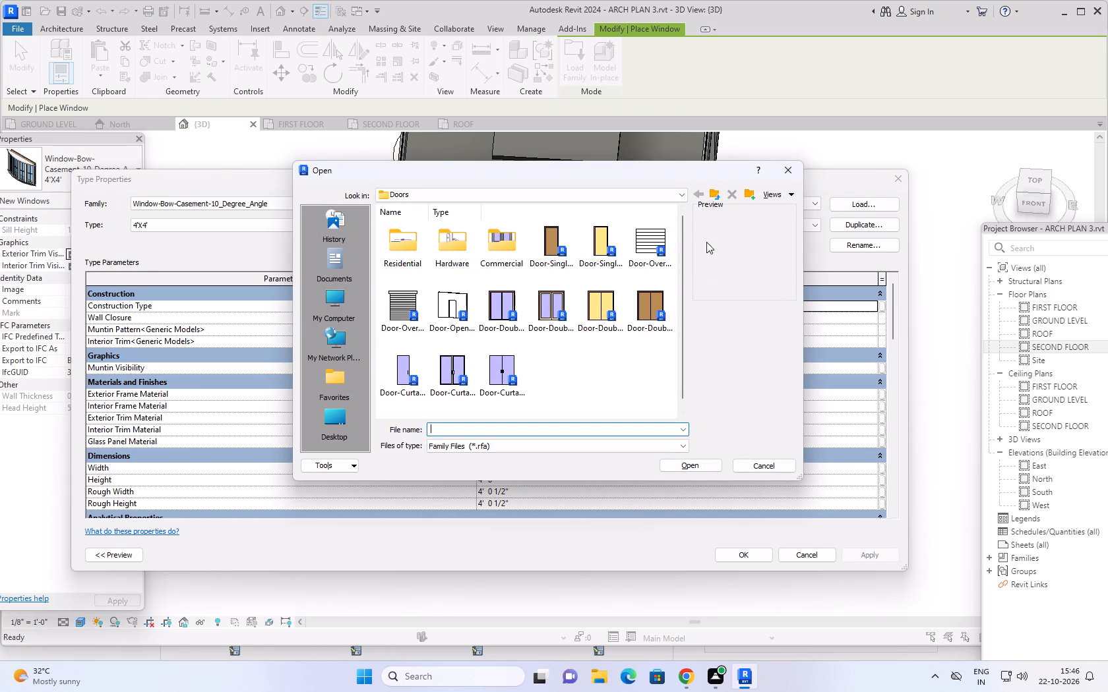
{"action": "left_click", "coordinate": [714, 194]}
{"action": "scroll", "coordinate": [444, 295], "scroll_direction": "up", "scroll_amount": 5}
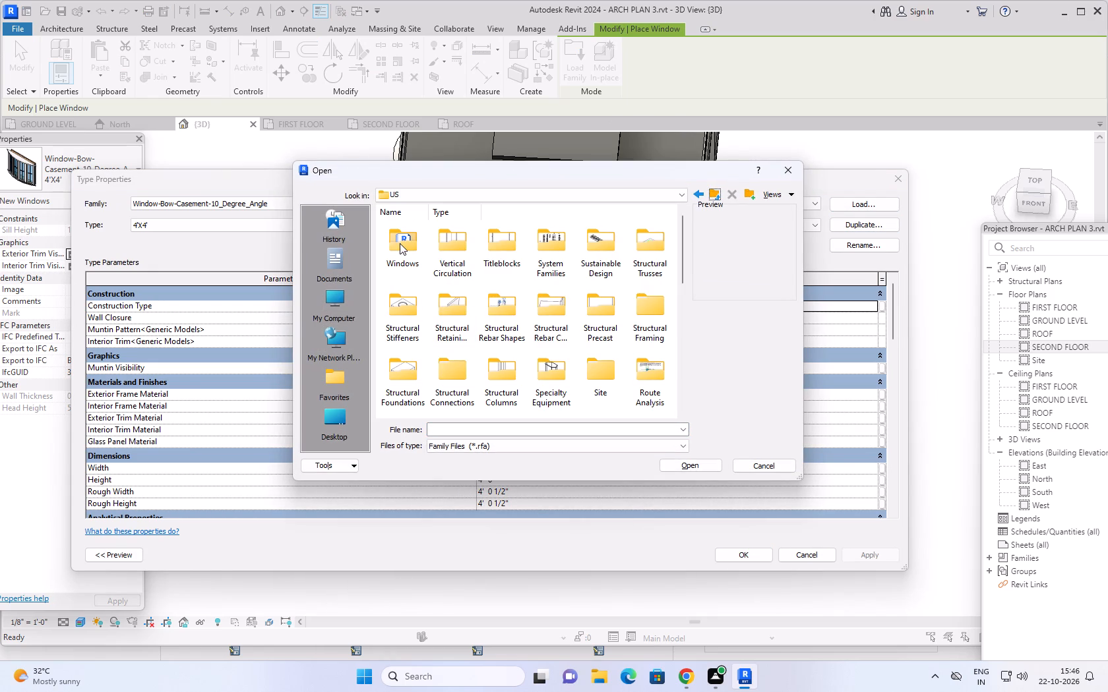
{"action": "left_click", "coordinate": [400, 243]}
{"action": "double_click", "coordinate": [400, 254]}
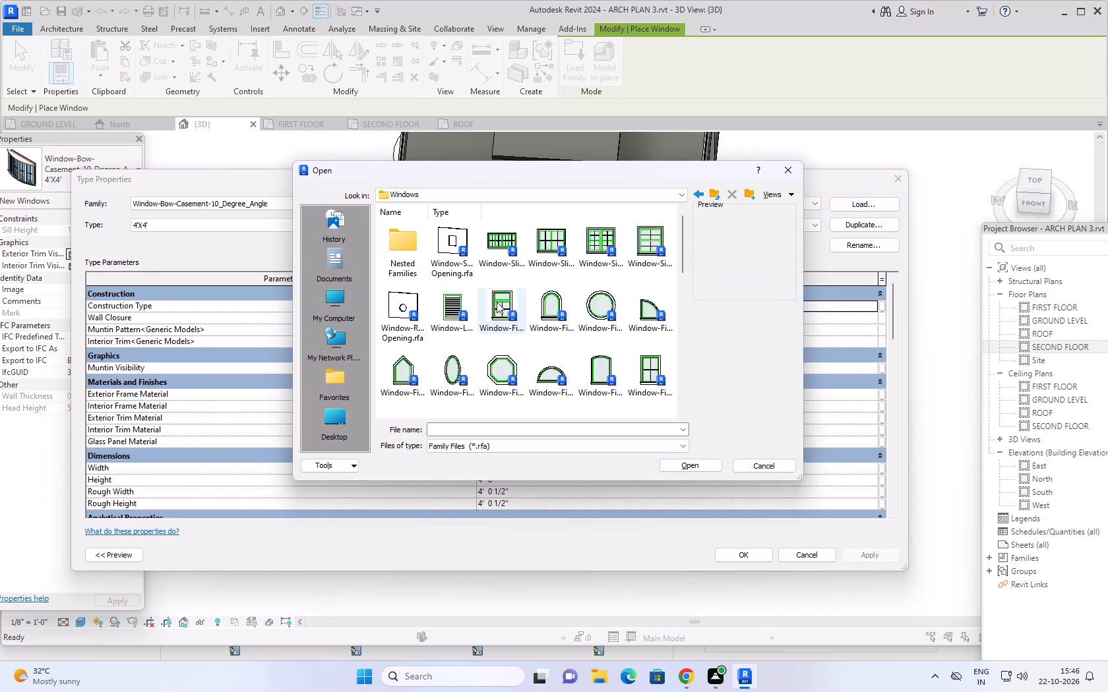
{"action": "scroll", "coordinate": [504, 305], "scroll_direction": "down", "scroll_amount": 10}
{"action": "scroll", "coordinate": [578, 372], "scroll_direction": "up", "scroll_amount": 1}
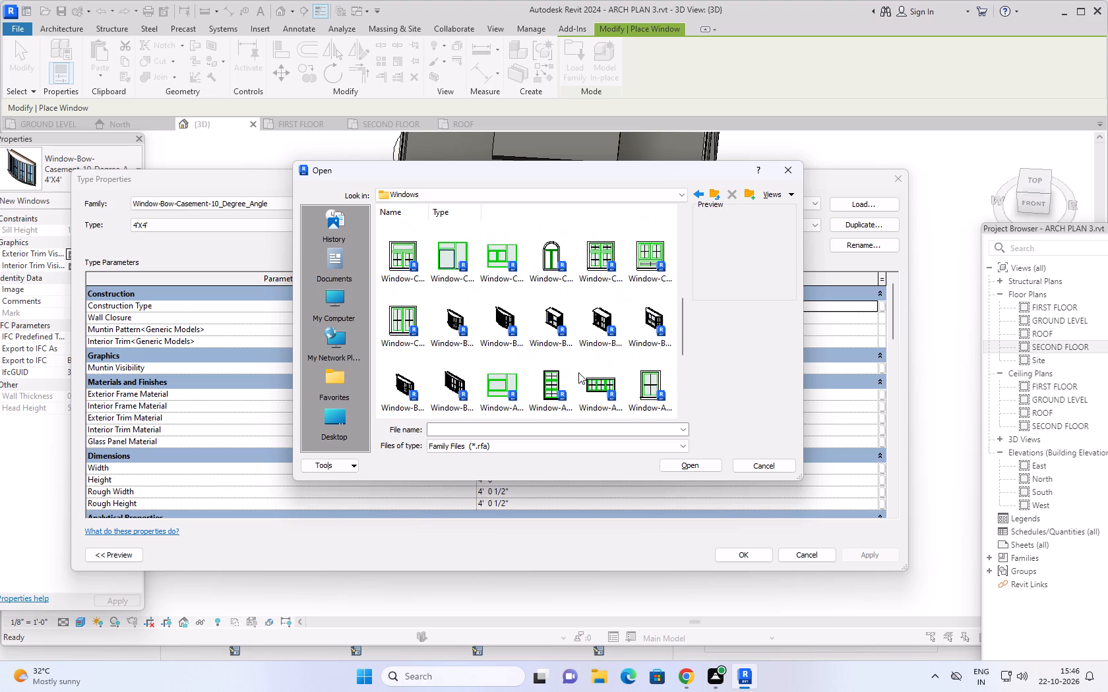
{"action": "scroll", "coordinate": [578, 372], "scroll_direction": "up", "scroll_amount": 2}
{"action": "scroll", "coordinate": [578, 372], "scroll_direction": "down", "scroll_amount": 2}
{"action": "scroll", "coordinate": [579, 371], "scroll_direction": "up", "scroll_amount": 1}
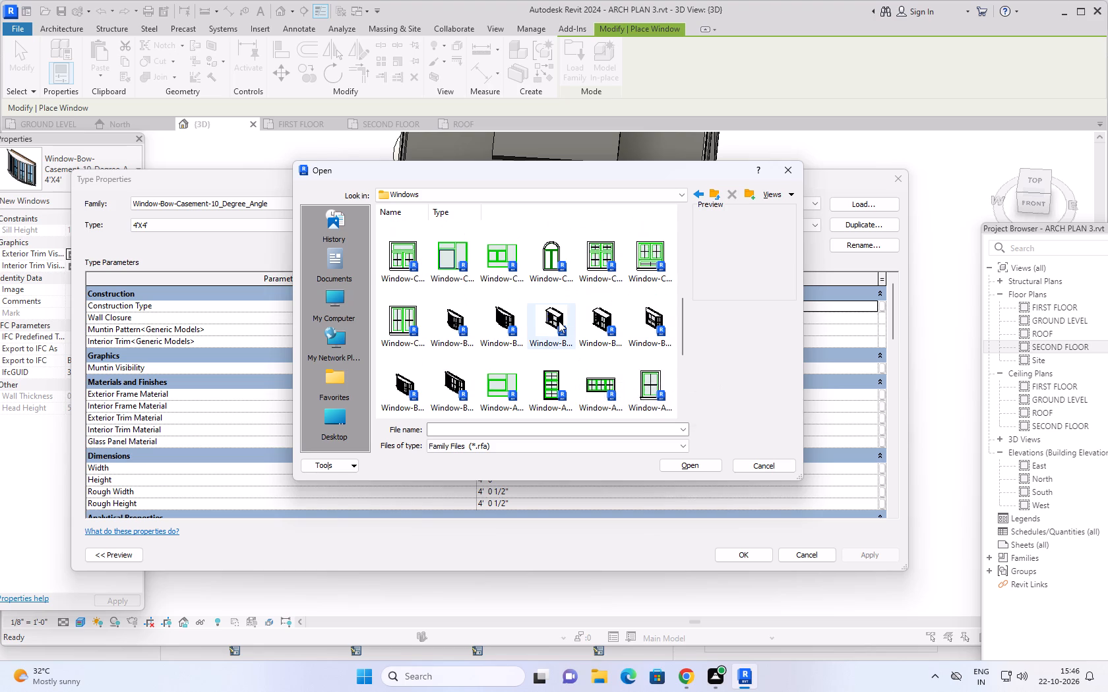
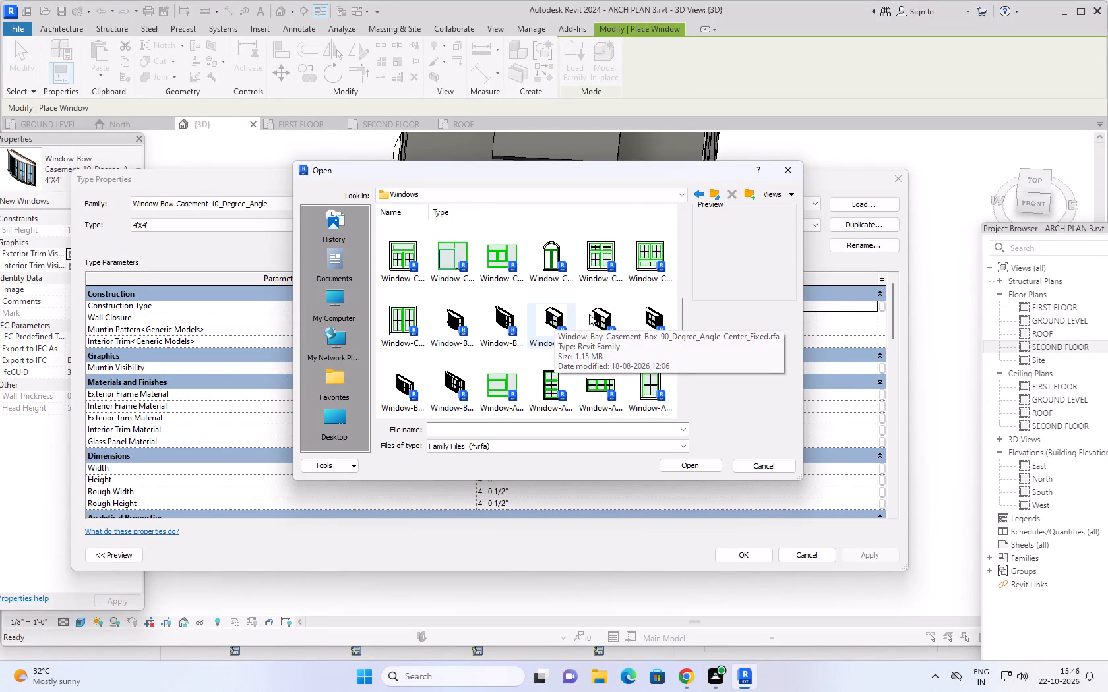
Load the Window-Bay-Casement-Box-90_Degree_Angle family from the Windows library folder.
{"action": "left_click", "coordinate": [606, 313]}
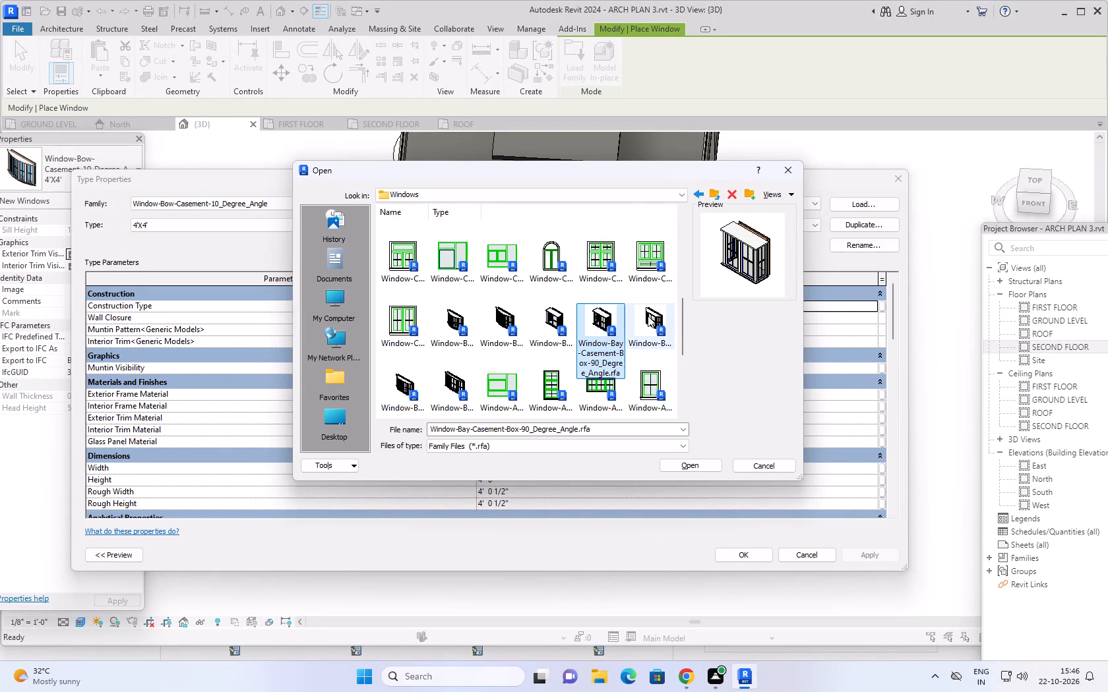
{"action": "left_click", "coordinate": [696, 462]}
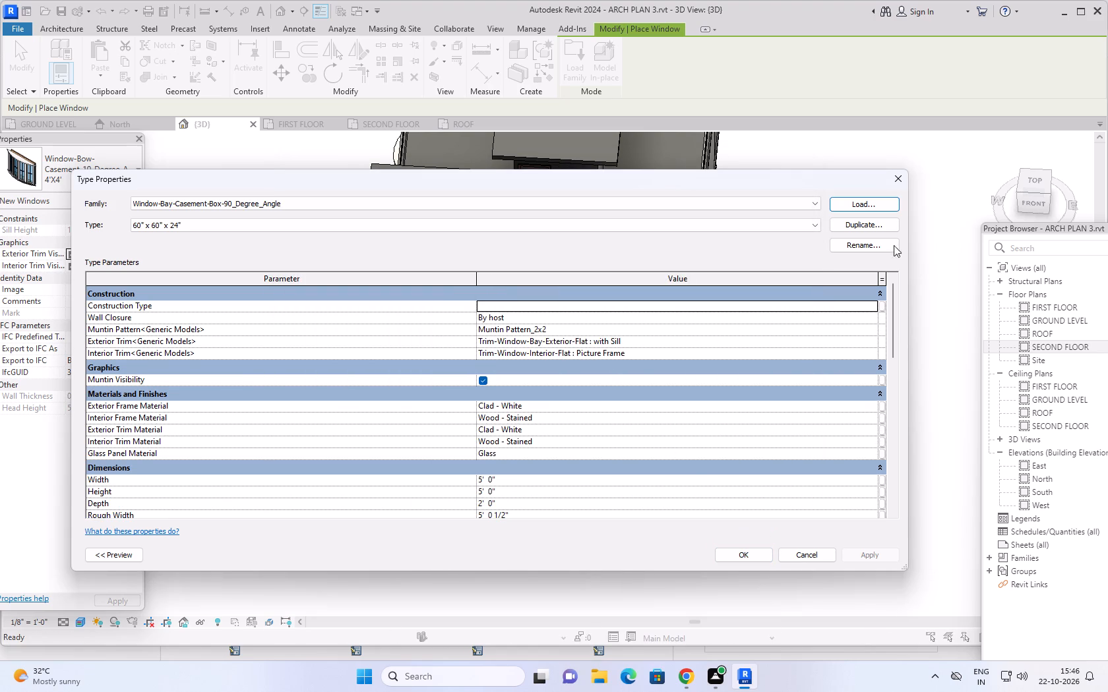
Duplicate the 60" x 60" x 24" box bay window type as 4'X4' and set its height and width to 4'.
{"action": "left_click", "coordinate": [885, 223]}
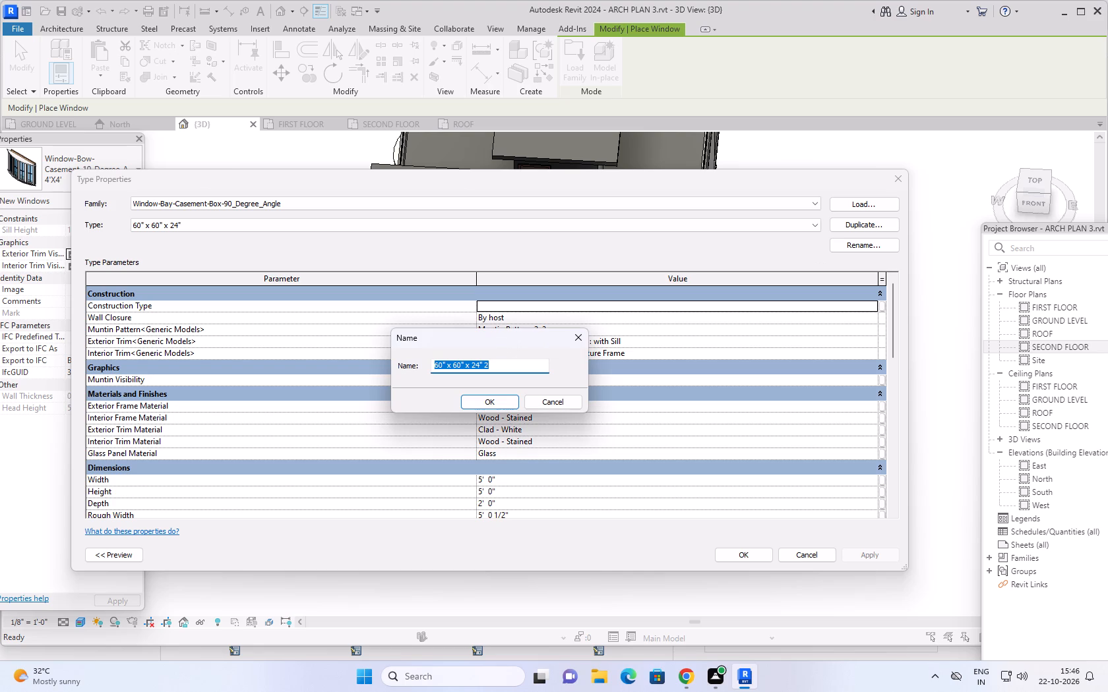
{"action": "key", "text": "4"}
{"action": "key", "text": "apostrophe"}
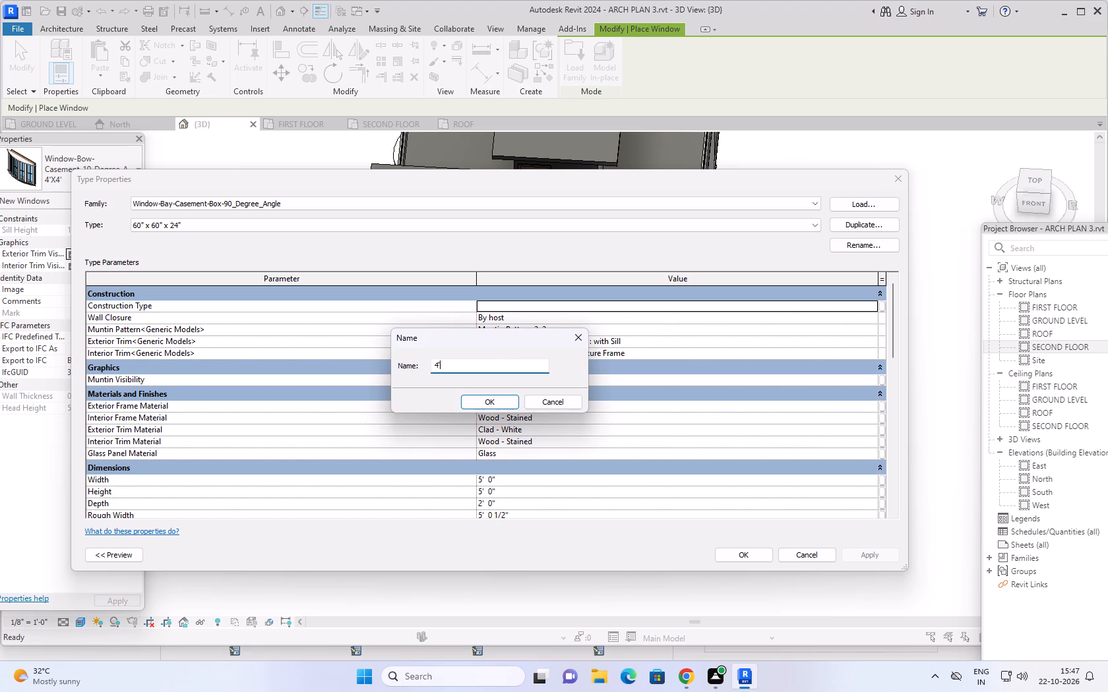
{"action": "type", "text": "X4'"}
{"action": "left_click", "coordinate": [489, 403]}
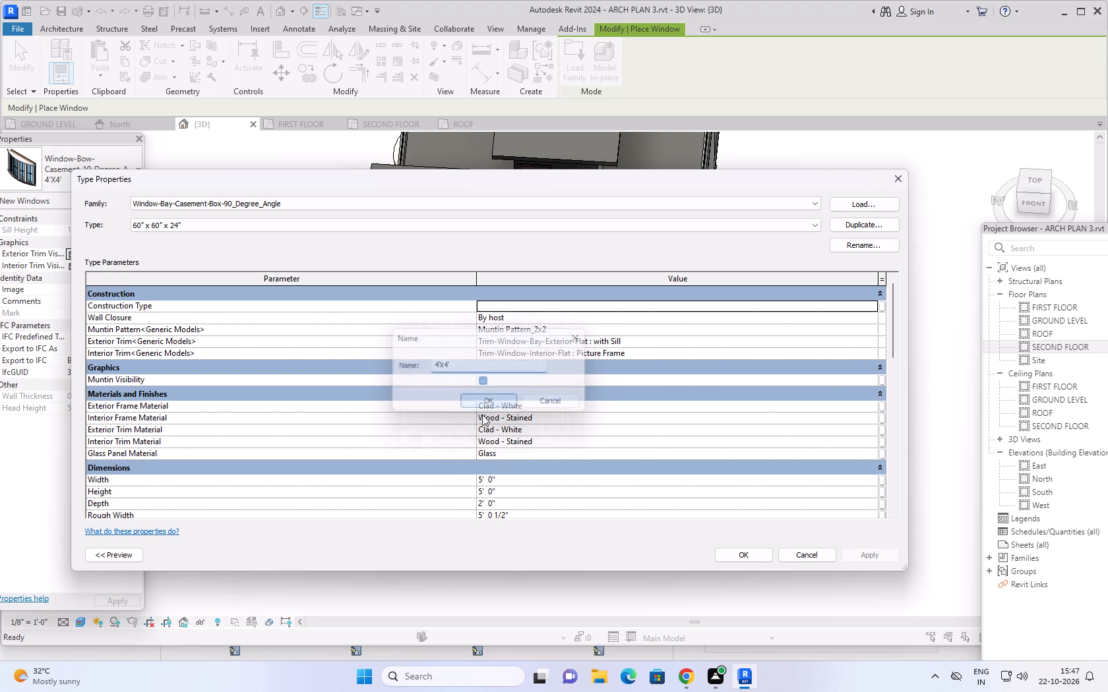
{"action": "left_click", "coordinate": [504, 492]}
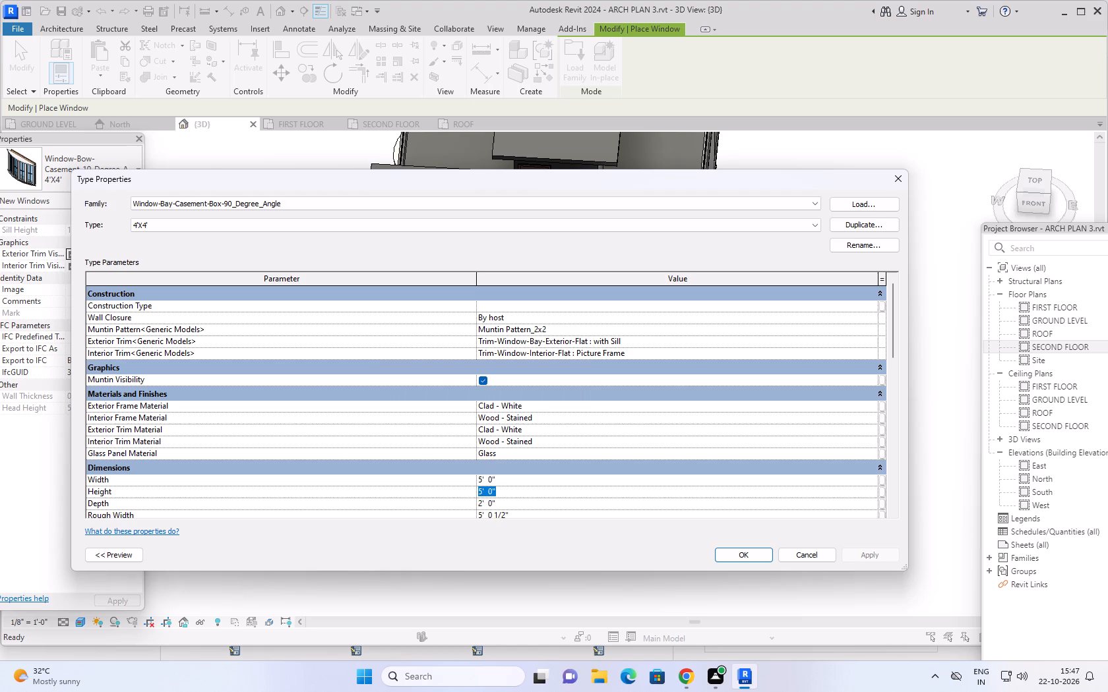
{"action": "type", "text": "4'"}
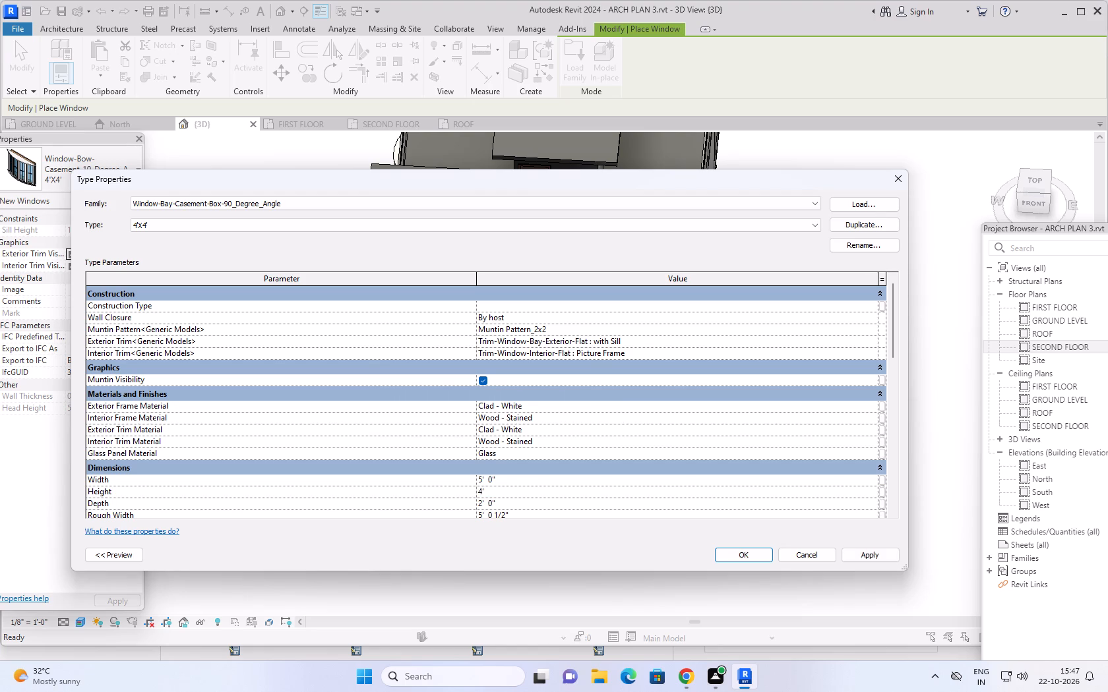
{"action": "left_click", "coordinate": [507, 475]}
{"action": "type", "text": "4'"}
{"action": "left_click", "coordinate": [855, 554]}
{"action": "left_click", "coordinate": [745, 558]}
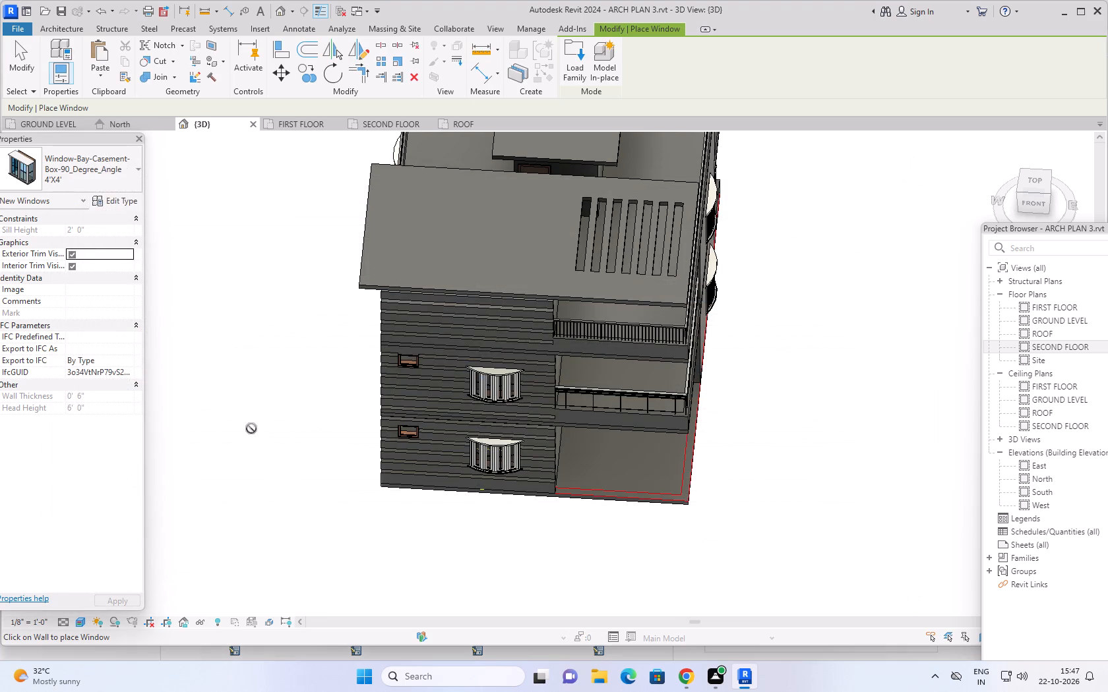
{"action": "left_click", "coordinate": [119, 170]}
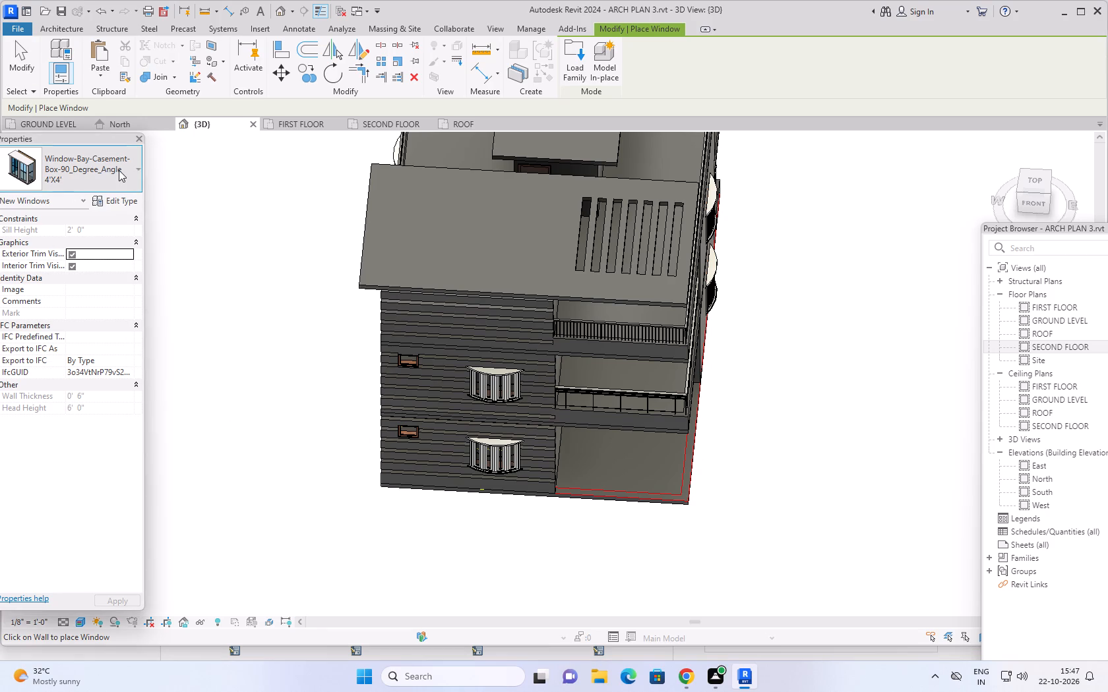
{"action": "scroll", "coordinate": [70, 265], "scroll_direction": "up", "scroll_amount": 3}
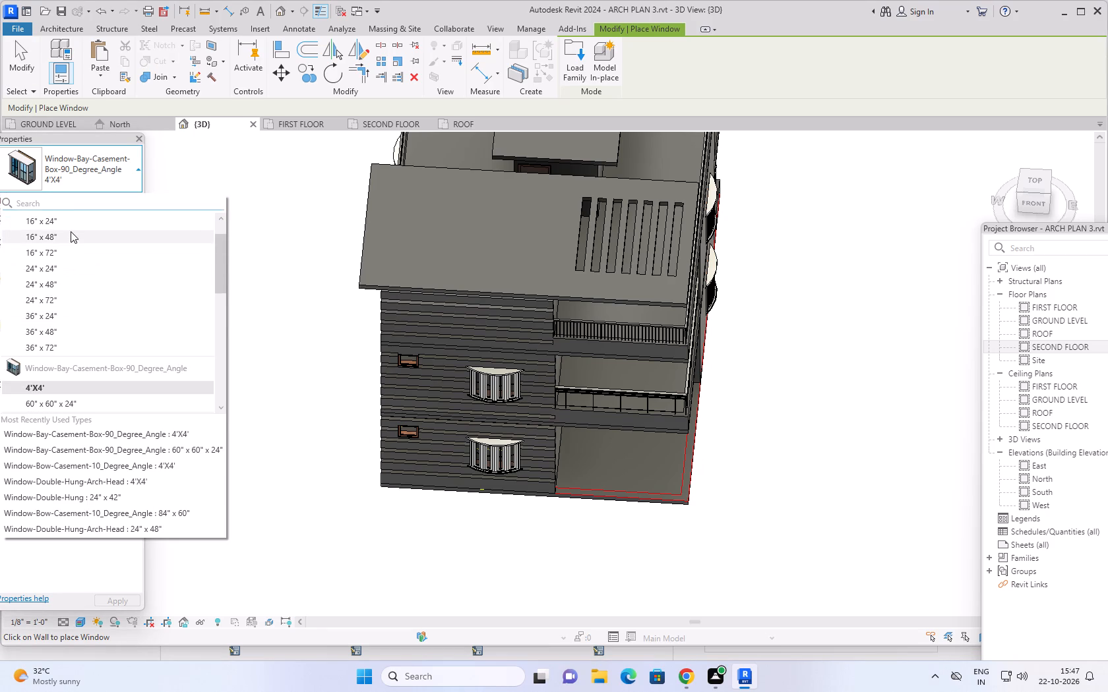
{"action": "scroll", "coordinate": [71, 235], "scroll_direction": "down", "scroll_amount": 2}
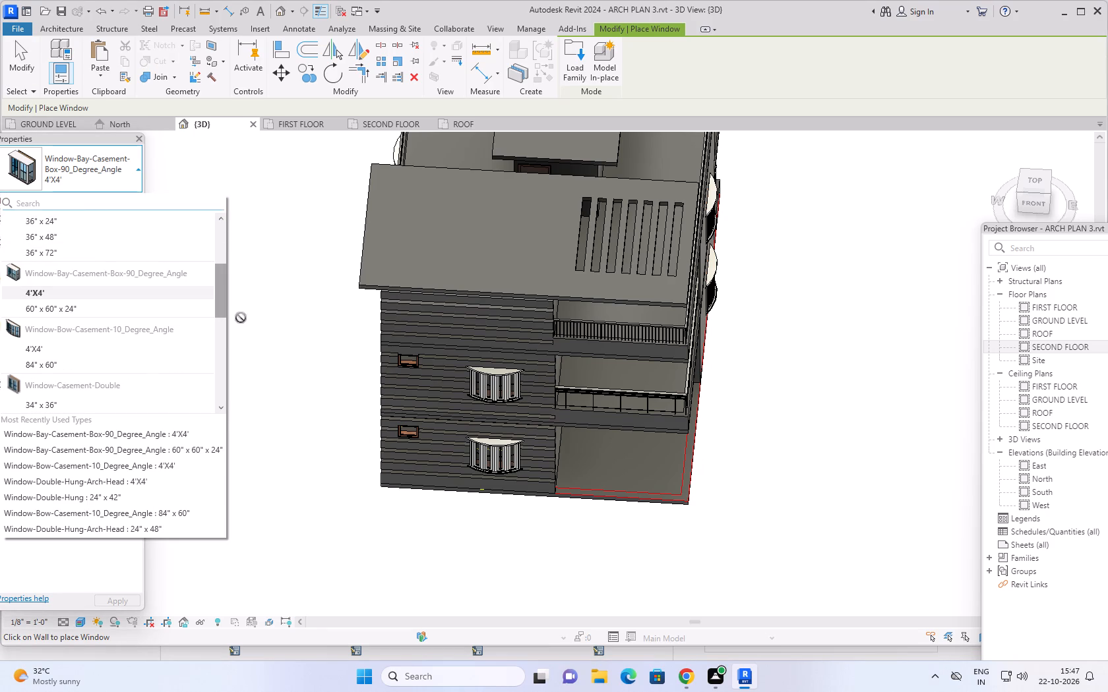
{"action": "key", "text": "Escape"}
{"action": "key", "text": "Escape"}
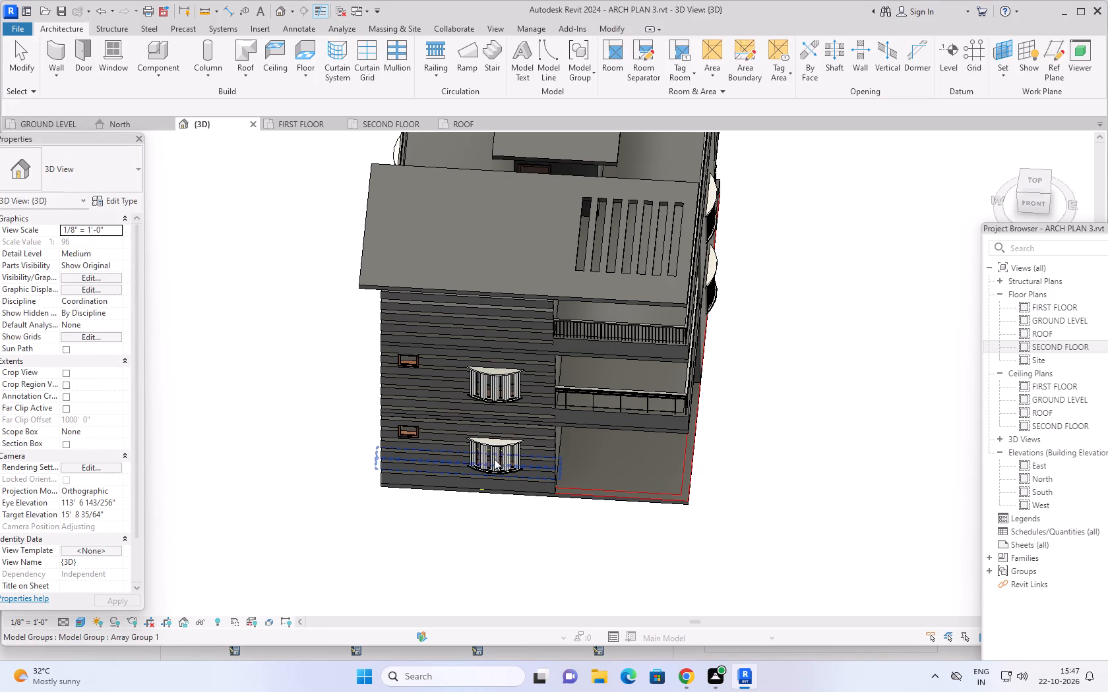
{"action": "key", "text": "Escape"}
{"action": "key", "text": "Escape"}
Change the two bow windows on the front slatted wall, ground and first floor, to Window-Bay-Casement-Box-90_Degree_Angle 4'X4'.
{"action": "left_click", "coordinate": [500, 452]}
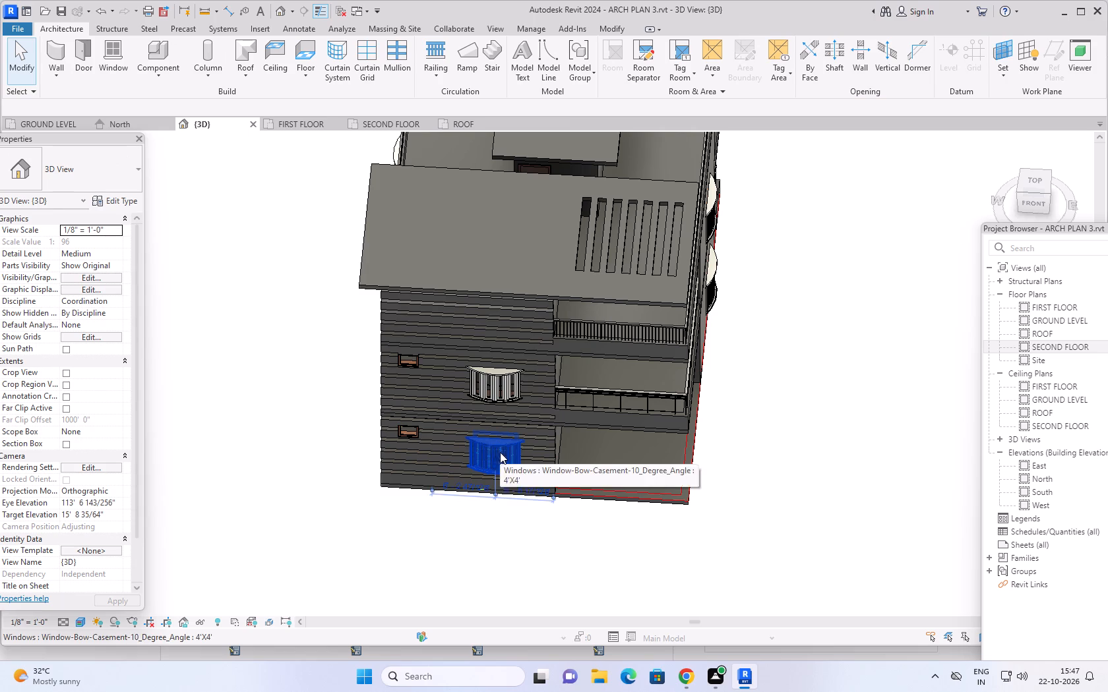
{"action": "left_click", "coordinate": [496, 388], "text": "ctrl"}
{"action": "left_click", "coordinate": [90, 176]}
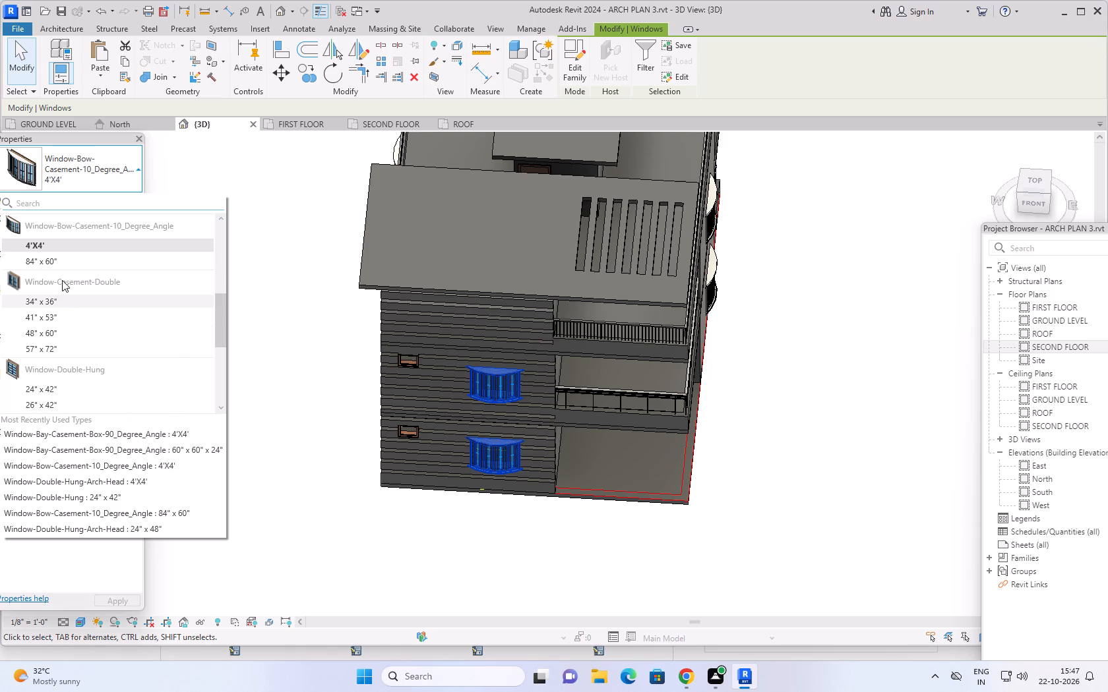
{"action": "scroll", "coordinate": [62, 270], "scroll_direction": "up", "scroll_amount": 2}
{"action": "left_click", "coordinate": [66, 289]}
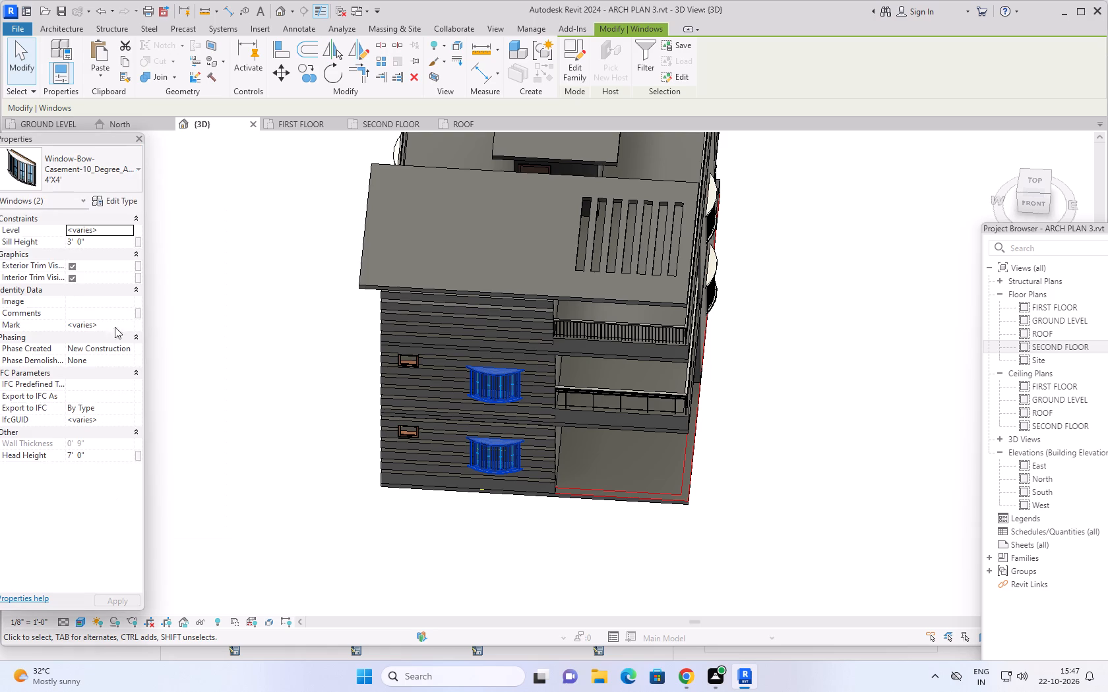
{"action": "left_click", "coordinate": [284, 334]}
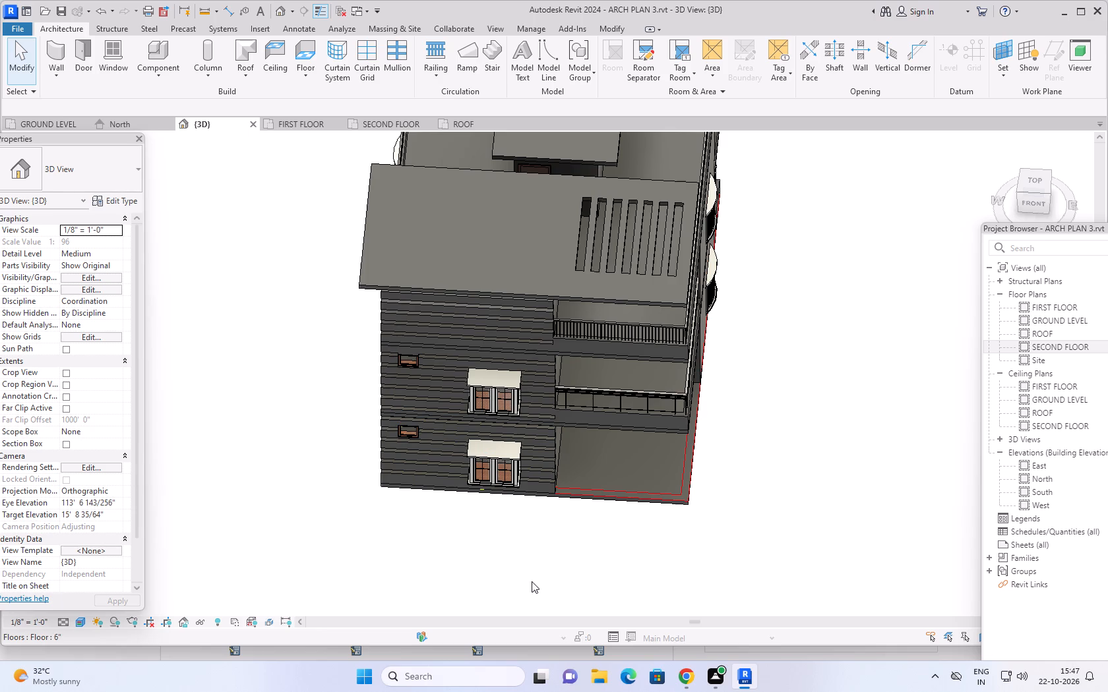
Examine the front facade in 3D, including a straight front view, to check the box bay windows against the slatted wall and balconies.
{"action": "scroll", "coordinate": [532, 581], "scroll_direction": "up", "scroll_amount": 1}
{"action": "middle_click_drag", "start_coordinate": [529, 581], "coordinate": [544, 386]}
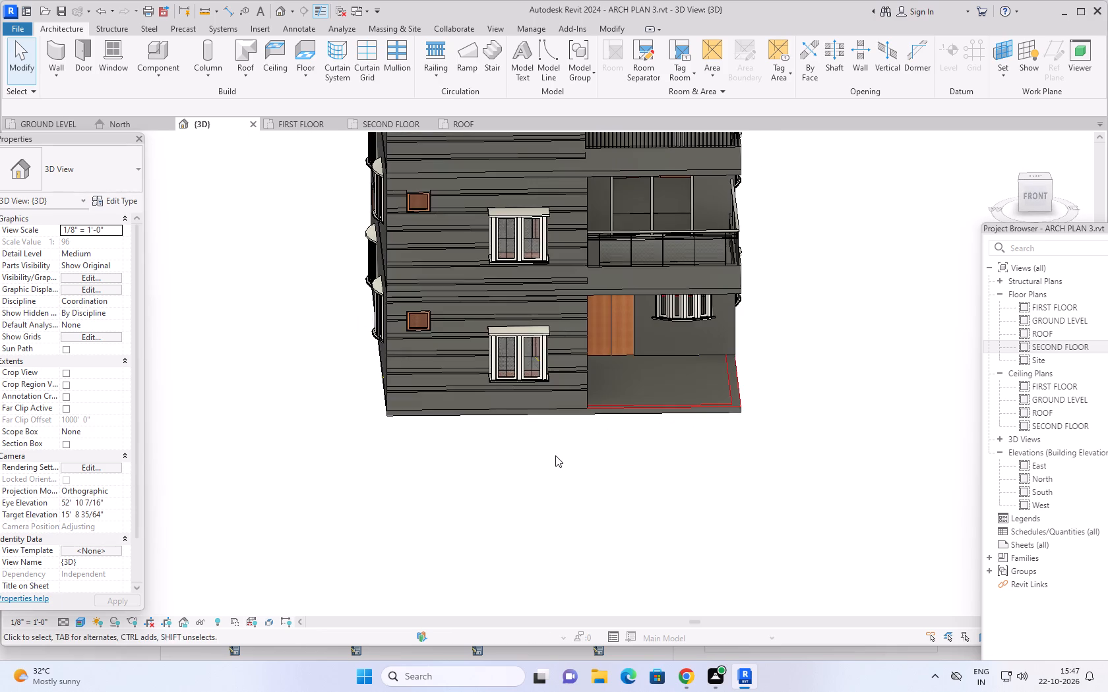
{"action": "scroll", "coordinate": [576, 444], "scroll_direction": "up", "scroll_amount": 1, "text": "shift"}
{"action": "middle_click", "coordinate": [576, 444], "text": "shift"}
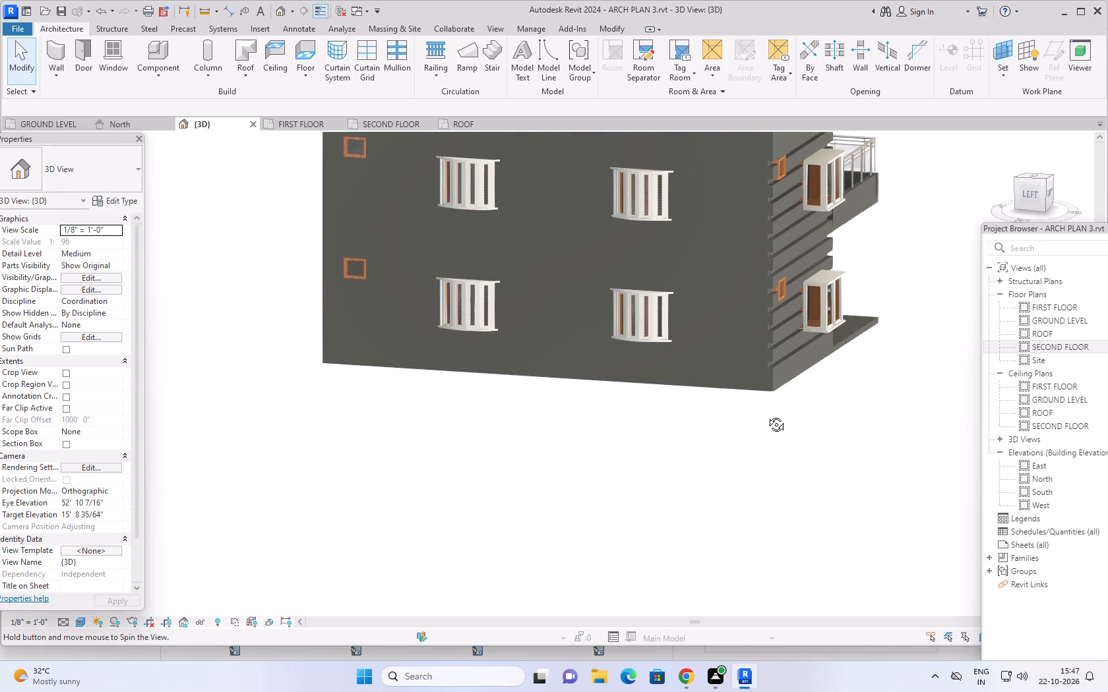
{"action": "middle_click_drag", "start_coordinate": [557, 463], "coordinate": [557, 461], "text": "shift"}
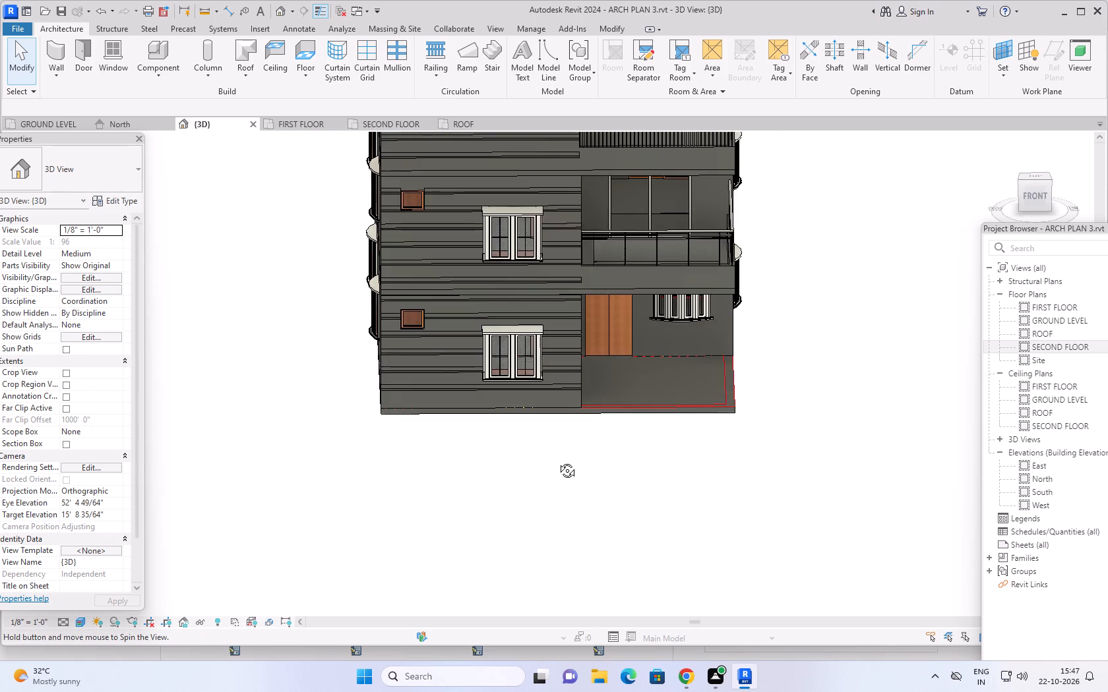
{"action": "middle_click_drag", "start_coordinate": [557, 461], "coordinate": [557, 456], "text": "shift"}
{"action": "left_click", "coordinate": [1034, 192]}
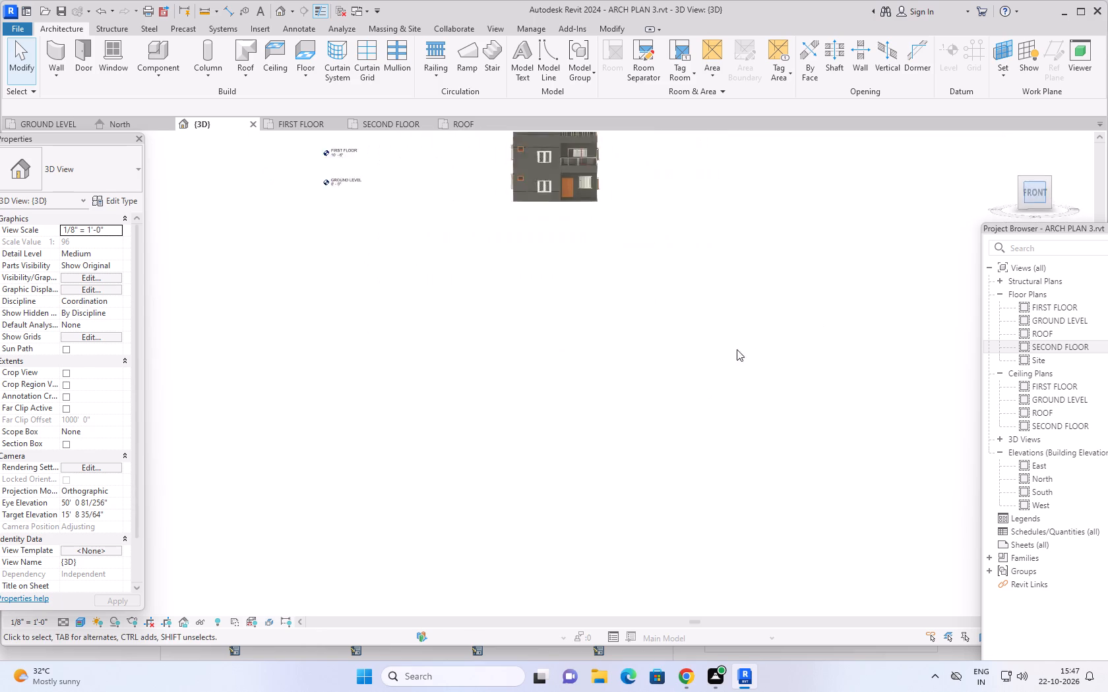
{"action": "middle_click_drag", "start_coordinate": [557, 232], "coordinate": [527, 335]}
{"action": "scroll", "coordinate": [496, 438], "scroll_direction": "up", "scroll_amount": 8}
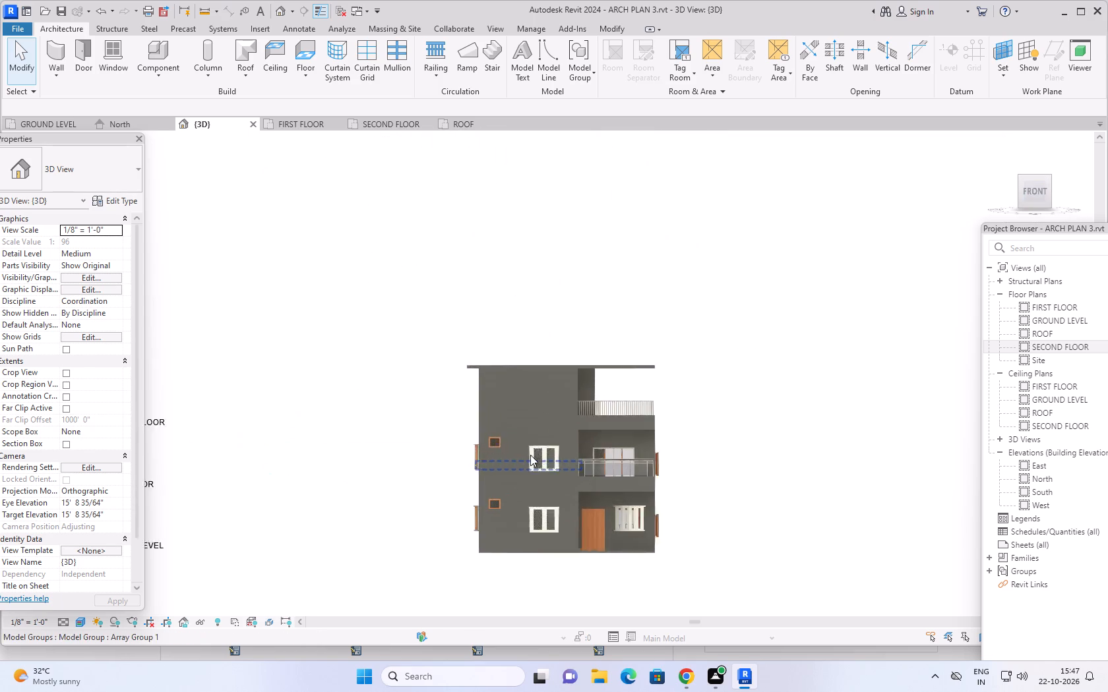
{"action": "scroll", "coordinate": [530, 455], "scroll_direction": "up", "scroll_amount": 1}
{"action": "middle_click_drag", "start_coordinate": [750, 360], "coordinate": [731, 274]}
{"action": "scroll", "coordinate": [491, 492], "scroll_direction": "up", "scroll_amount": 5}
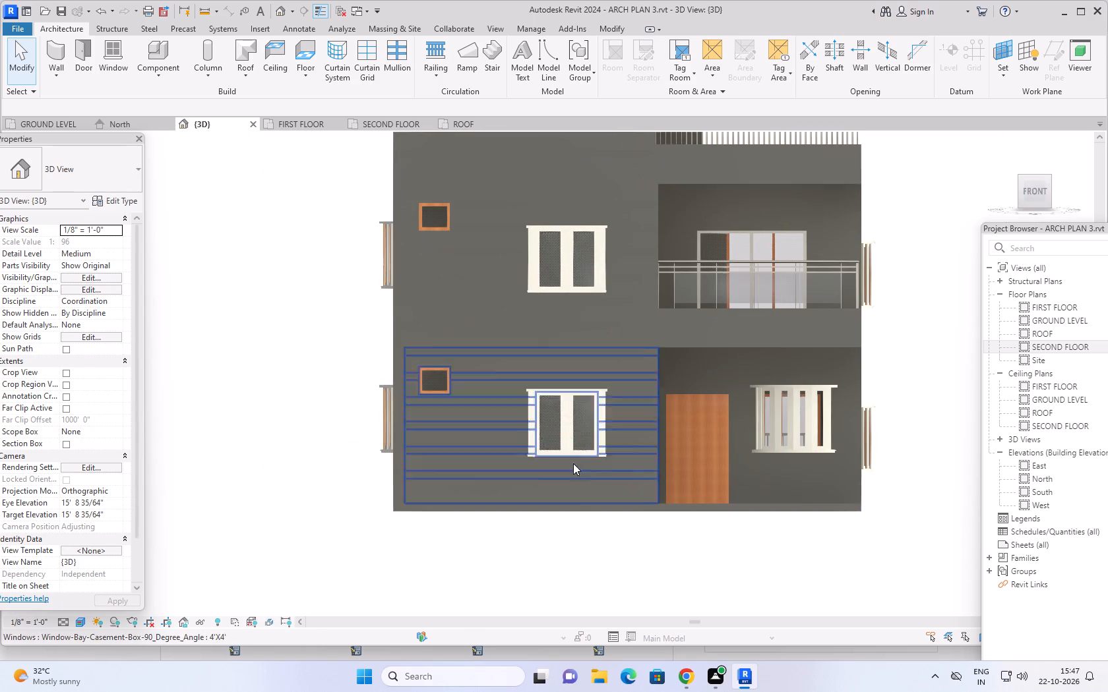
Examine the house from its front-left corner, comparing the side bow windows with the front box bay windows, and inspect the ground-floor one closely.
{"action": "middle_click_drag", "start_coordinate": [292, 304], "coordinate": [351, 407], "text": "shift"}
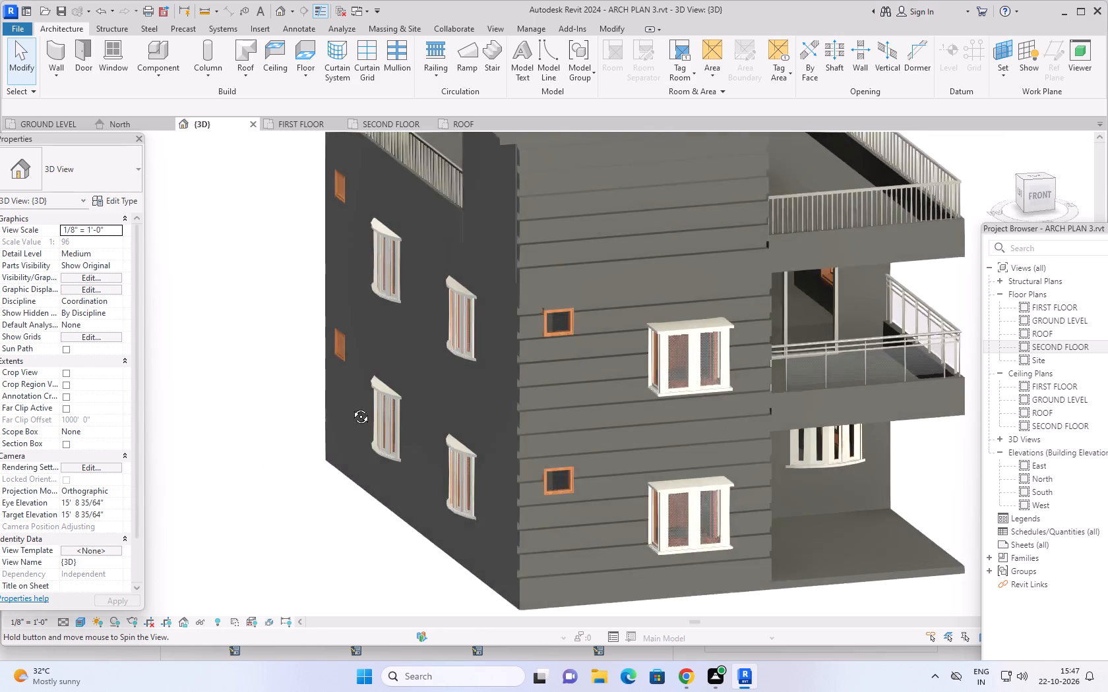
{"action": "middle_click_drag", "start_coordinate": [351, 407], "coordinate": [346, 394], "text": "shift"}
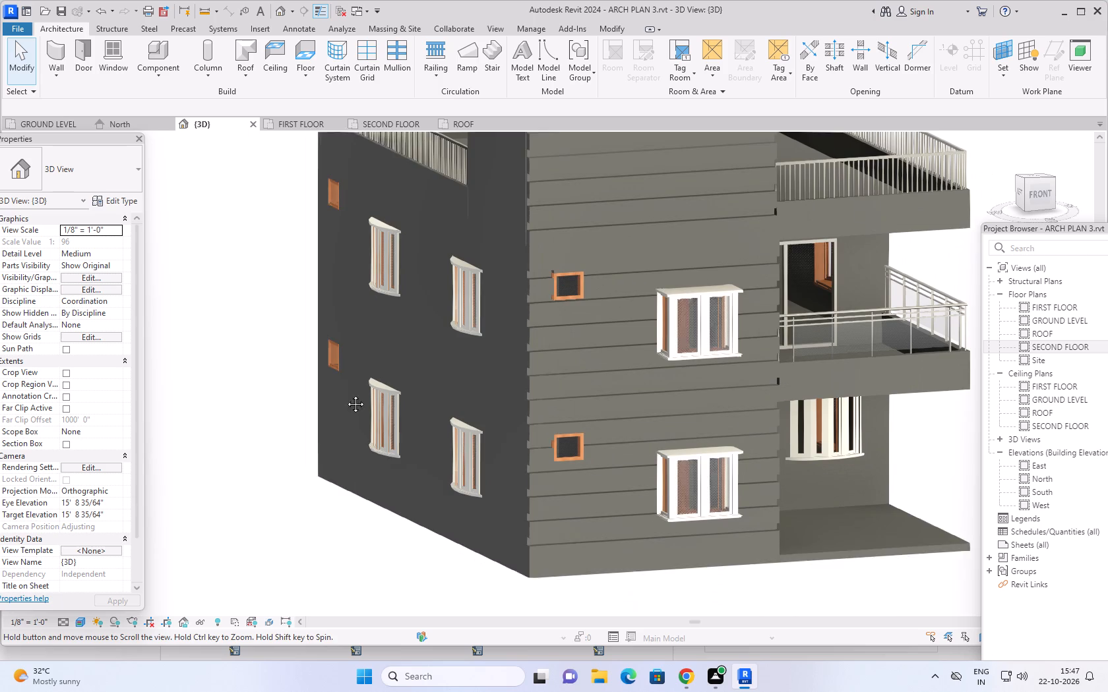
{"action": "middle_click_drag", "start_coordinate": [346, 394], "coordinate": [358, 417], "text": "shift"}
{"action": "middle_click_drag", "start_coordinate": [311, 360], "coordinate": [260, 263]}
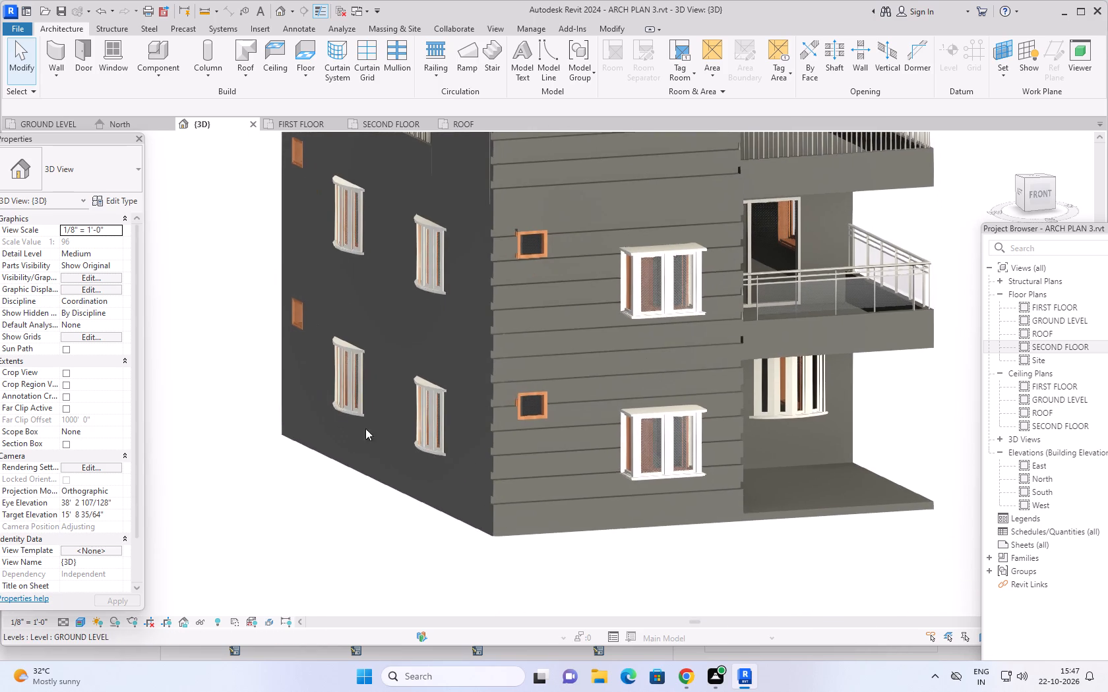
{"action": "middle_click_drag", "start_coordinate": [595, 496], "coordinate": [683, 519], "text": "shift"}
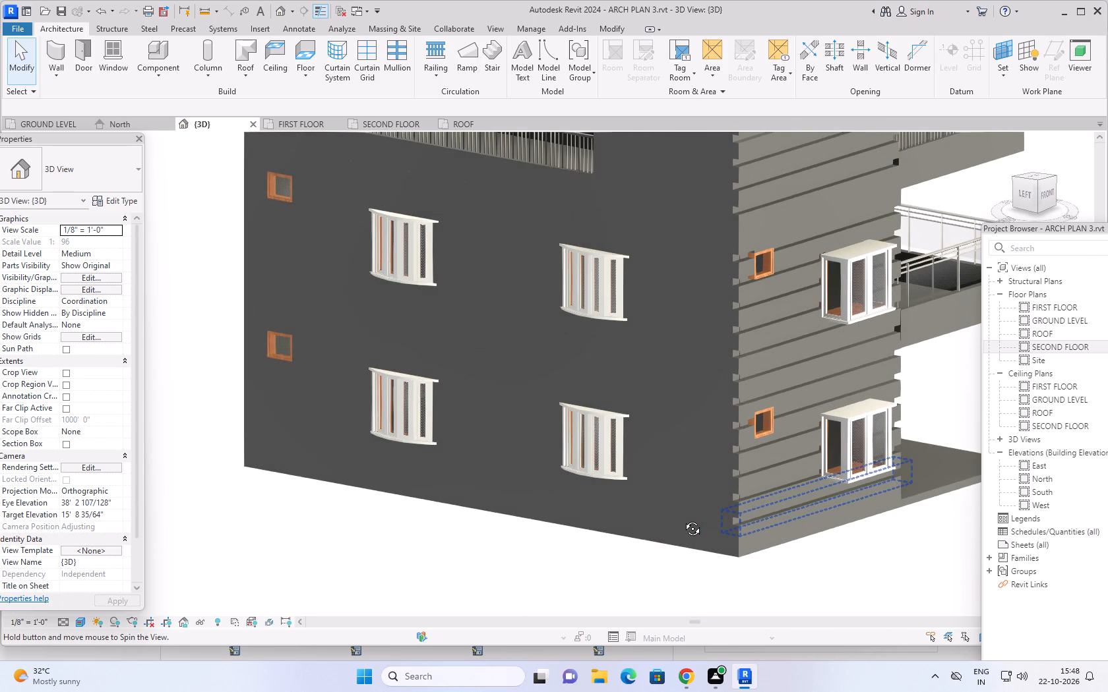
{"action": "middle_click_drag", "start_coordinate": [683, 519], "coordinate": [612, 508], "text": "shift"}
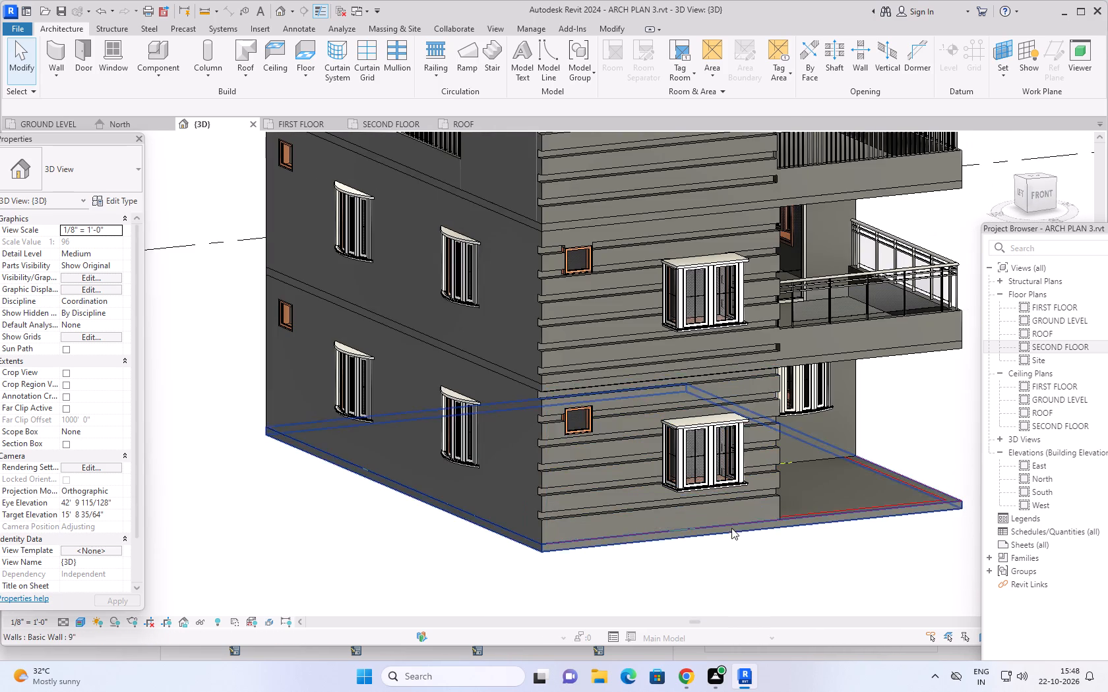
{"action": "middle_click_drag", "start_coordinate": [711, 536], "coordinate": [505, 426]}
{"action": "middle_click_drag", "start_coordinate": [601, 455], "coordinate": [672, 495], "text": "shift"}
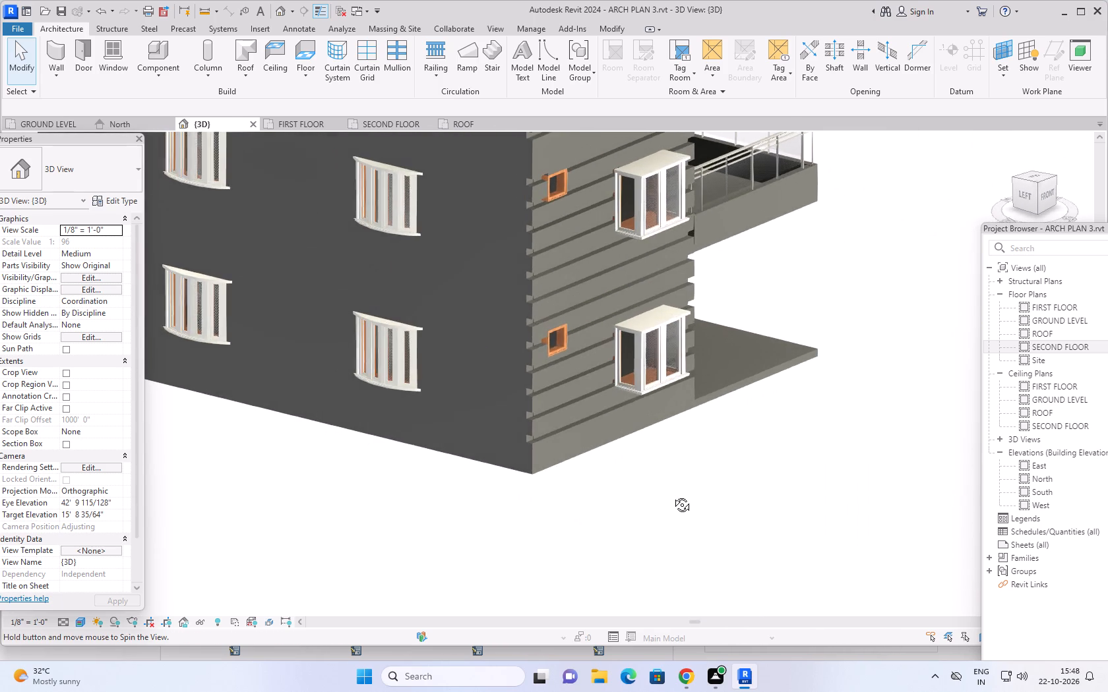
{"action": "middle_click_drag", "start_coordinate": [672, 495], "coordinate": [672, 505], "text": "shift"}
{"action": "scroll", "coordinate": [672, 505], "scroll_direction": "up", "scroll_amount": 1}
{"action": "scroll", "coordinate": [639, 355], "scroll_direction": "up", "scroll_amount": 3}
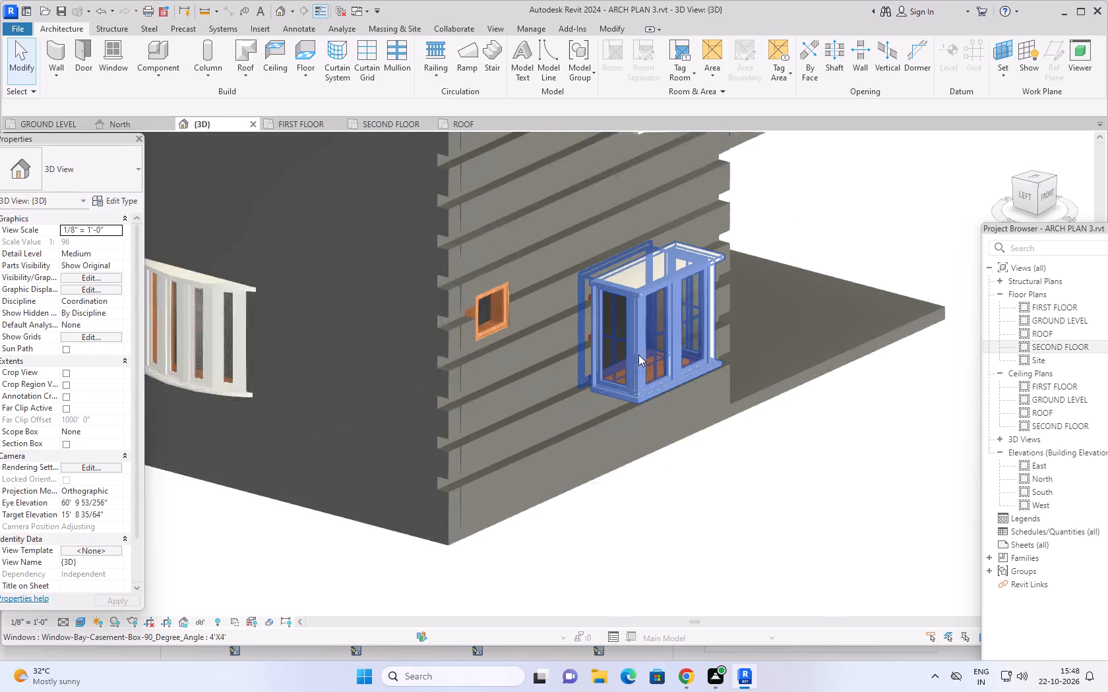
{"action": "scroll", "coordinate": [638, 355], "scroll_direction": "up", "scroll_amount": 2}
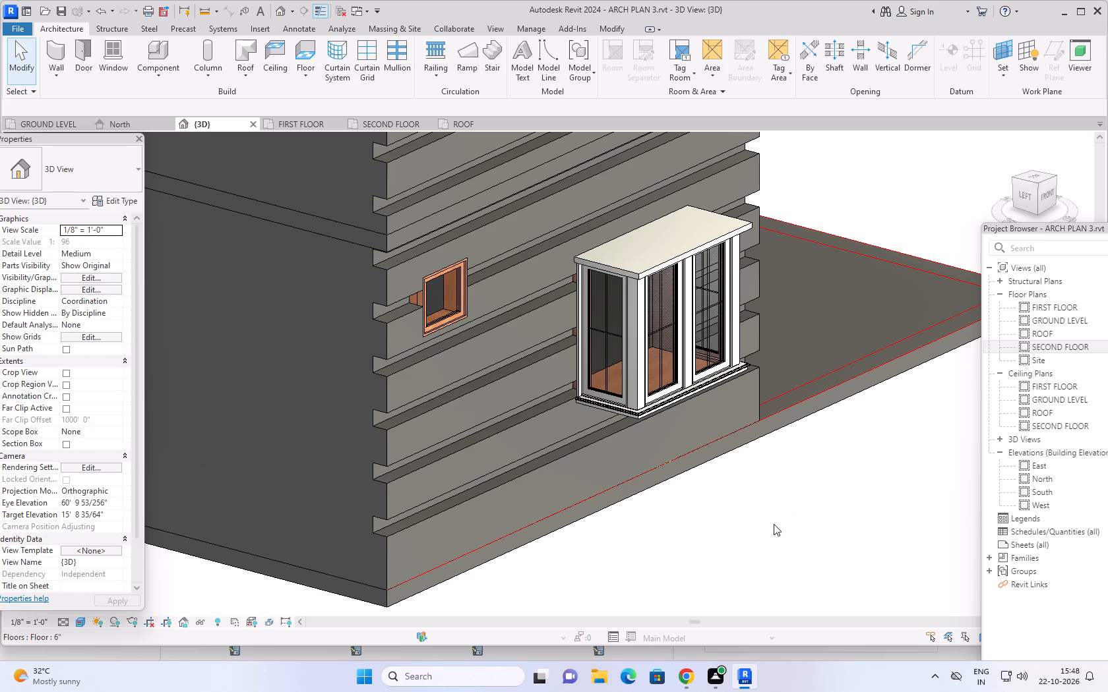
{"action": "middle_click_drag", "start_coordinate": [767, 521], "coordinate": [822, 537], "text": "shift"}
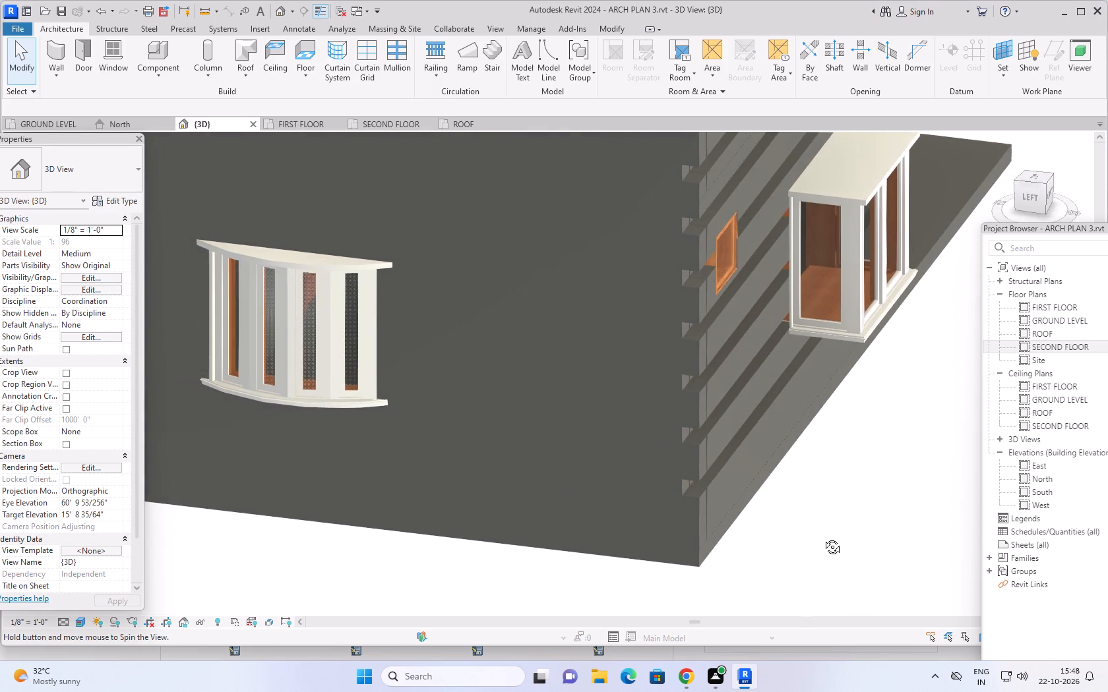
{"action": "middle_click_drag", "start_coordinate": [822, 537], "coordinate": [869, 444], "text": "shift"}
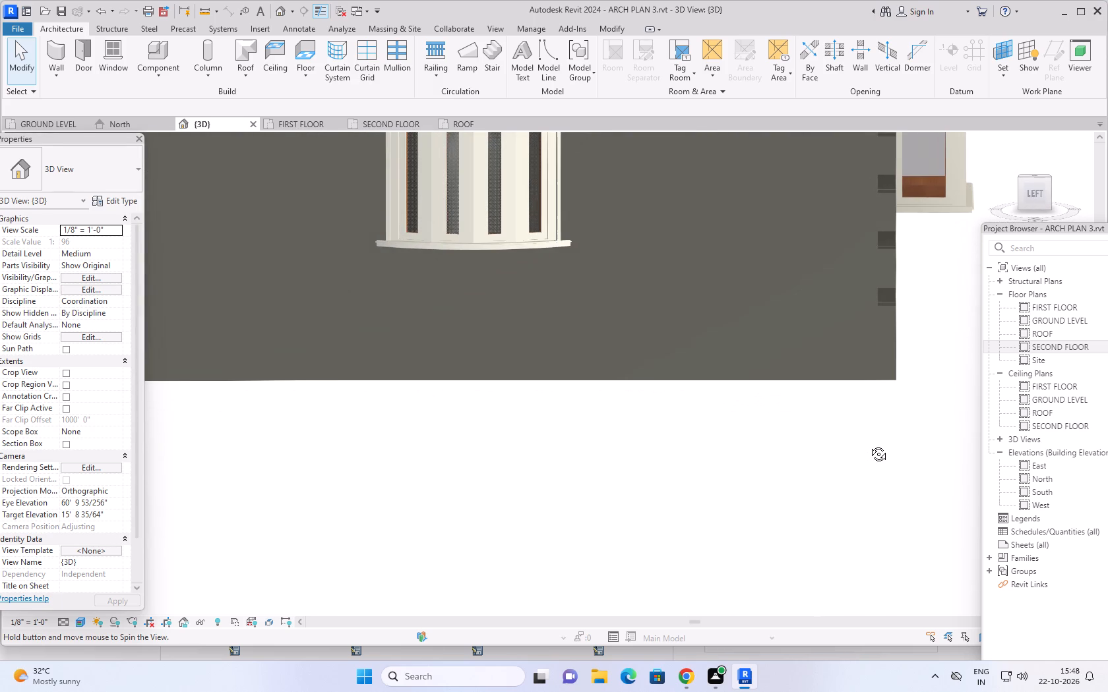
{"action": "middle_click_drag", "start_coordinate": [869, 444], "coordinate": [726, 483], "text": "shift"}
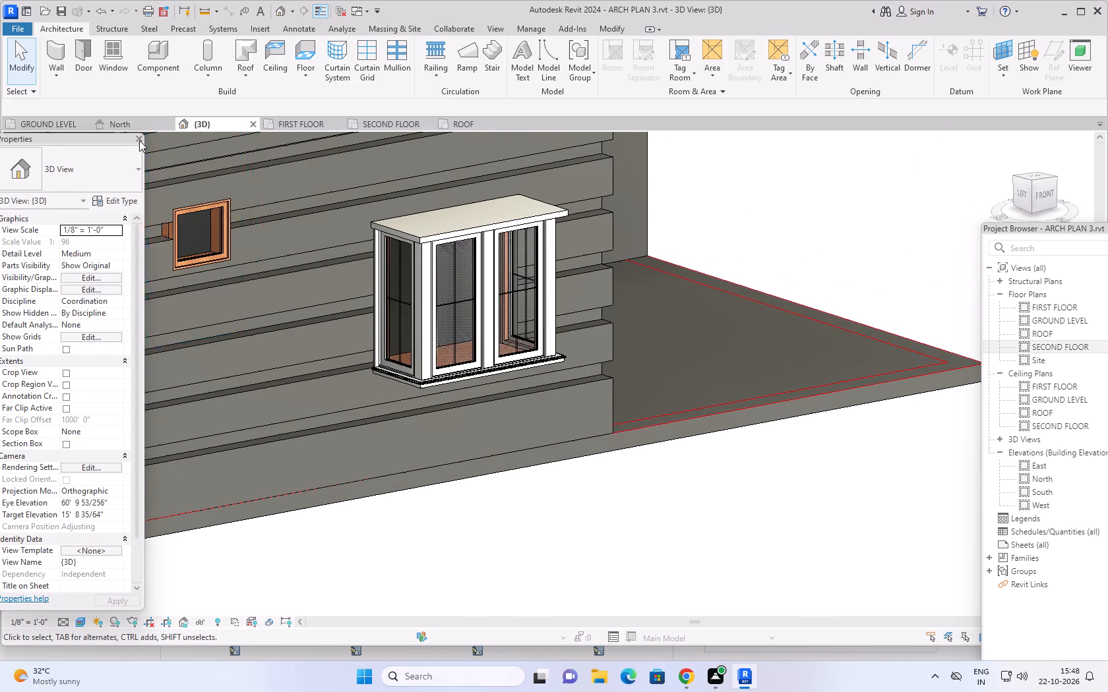
Inspect the bedroom's front box bay window in the GROUND LEVEL floor plan, along with the surrounding plan layout.
{"action": "left_click", "coordinate": [46, 119]}
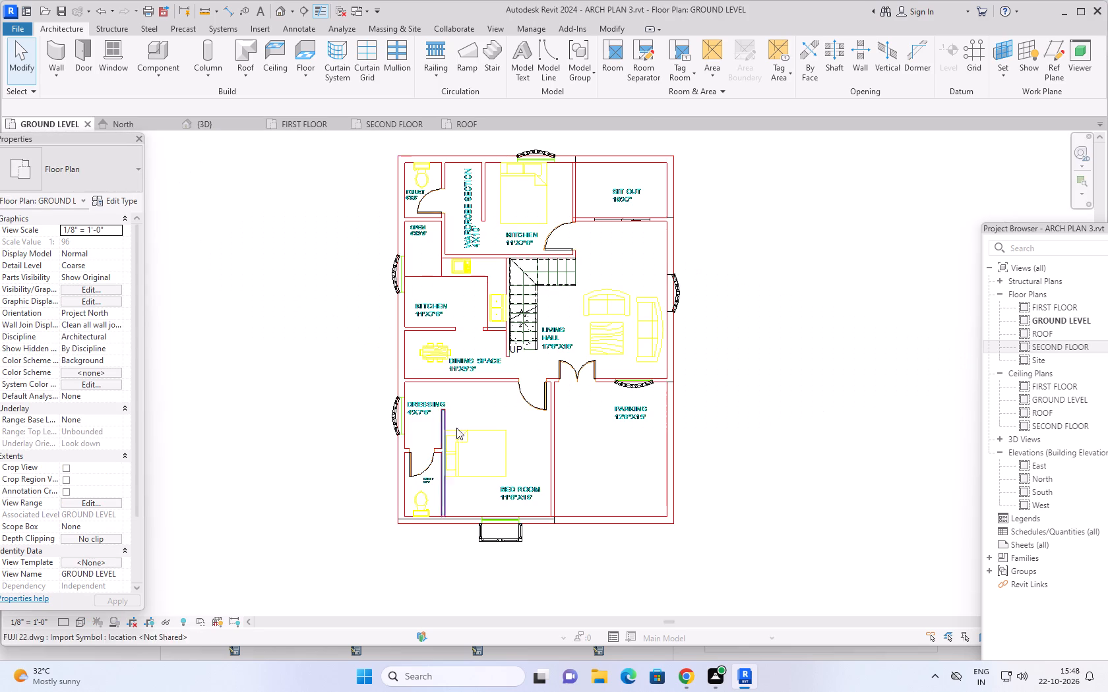
{"action": "scroll", "coordinate": [507, 547], "scroll_direction": "up", "scroll_amount": 9}
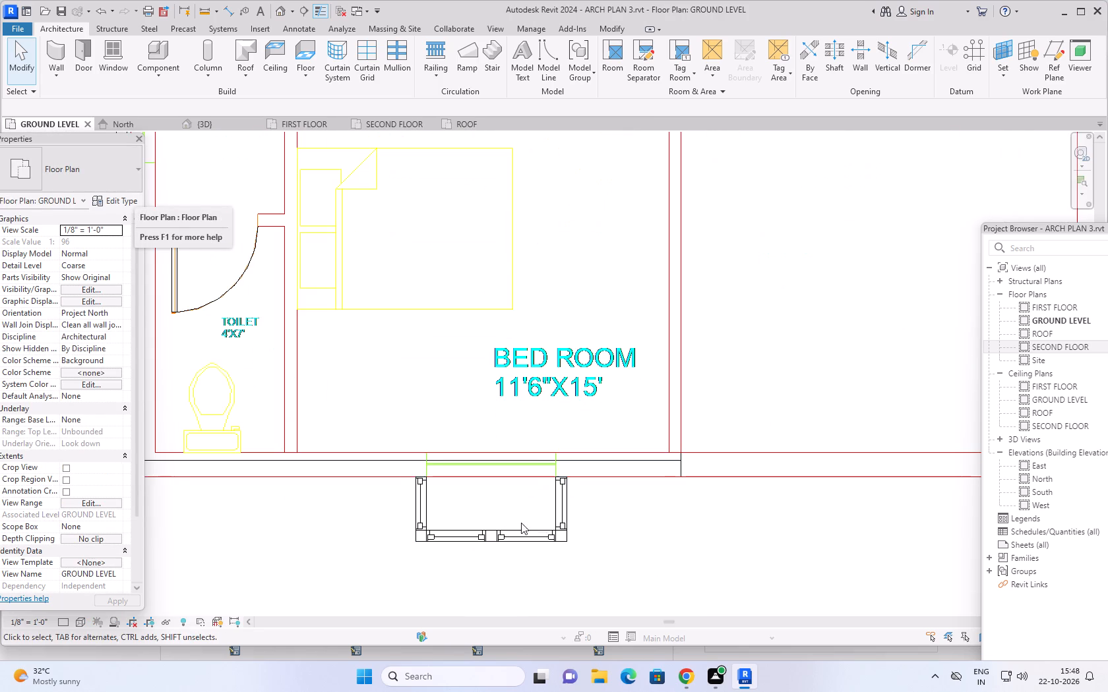
{"action": "left_click", "coordinate": [563, 509]}
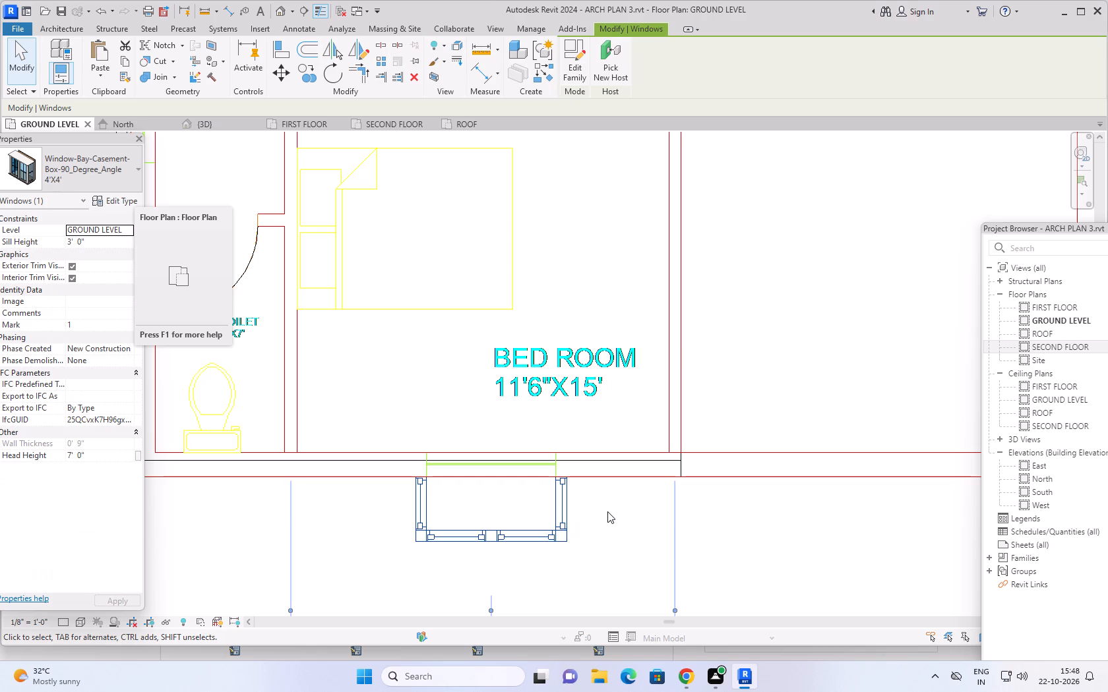
{"action": "key", "text": "Escape"}
{"action": "scroll", "coordinate": [607, 511], "scroll_direction": "down", "scroll_amount": 7}
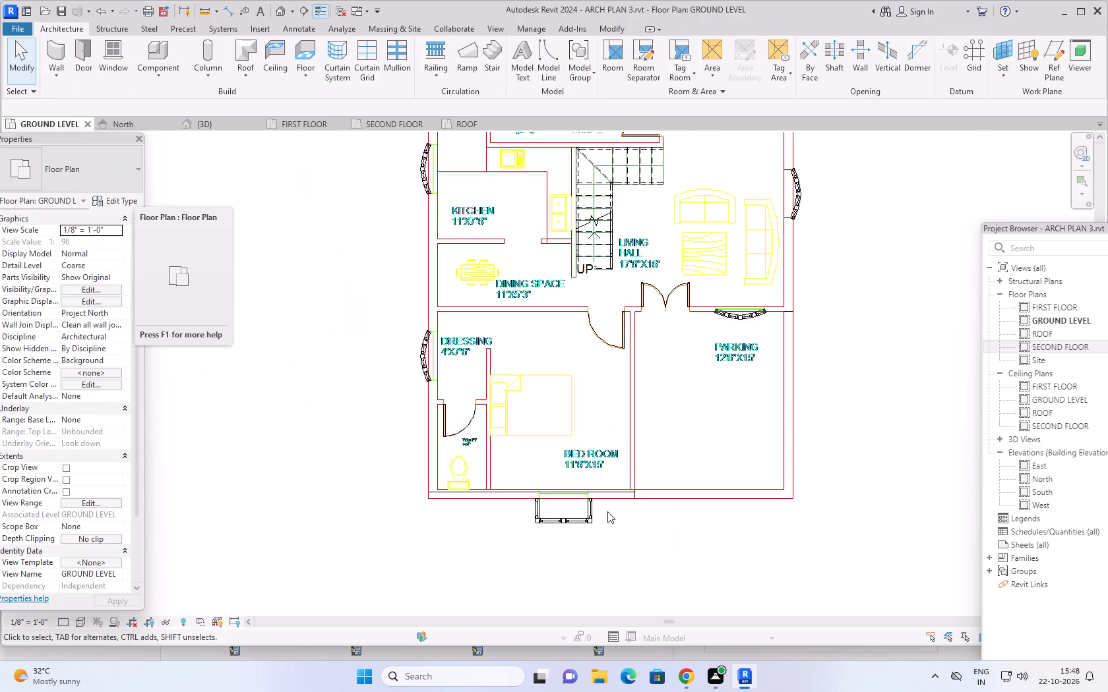
{"action": "scroll", "coordinate": [607, 511], "scroll_direction": "down", "scroll_amount": 4}
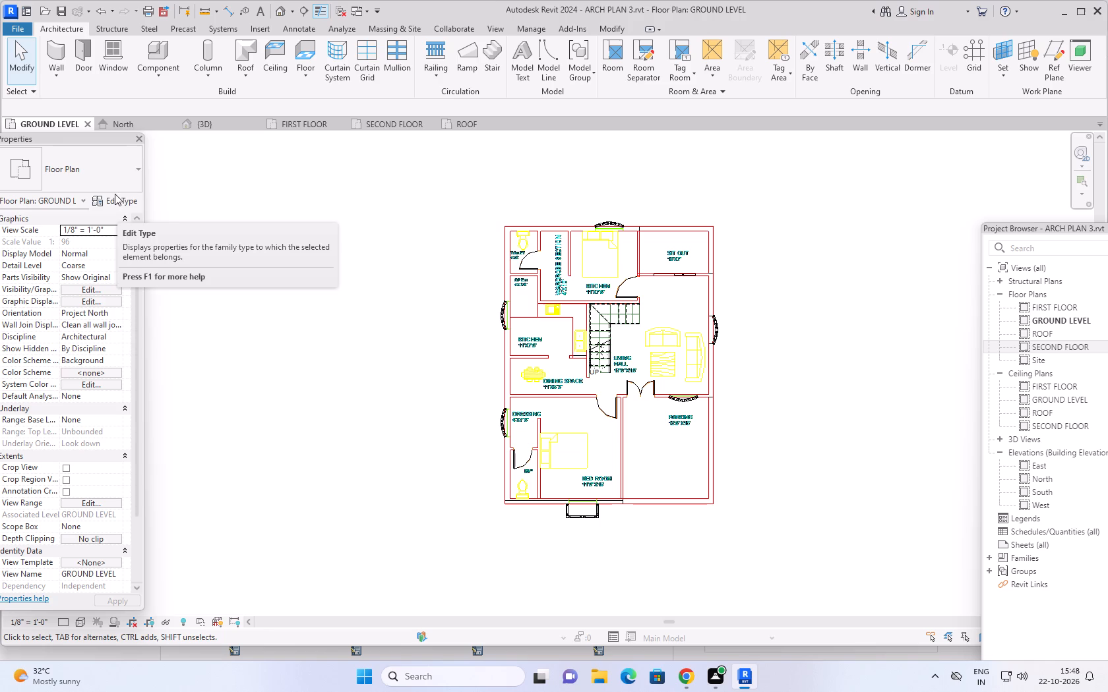
Examine the ground-floor parking area and the front facade around it in the 3D view.
{"action": "left_click", "coordinate": [230, 123]}
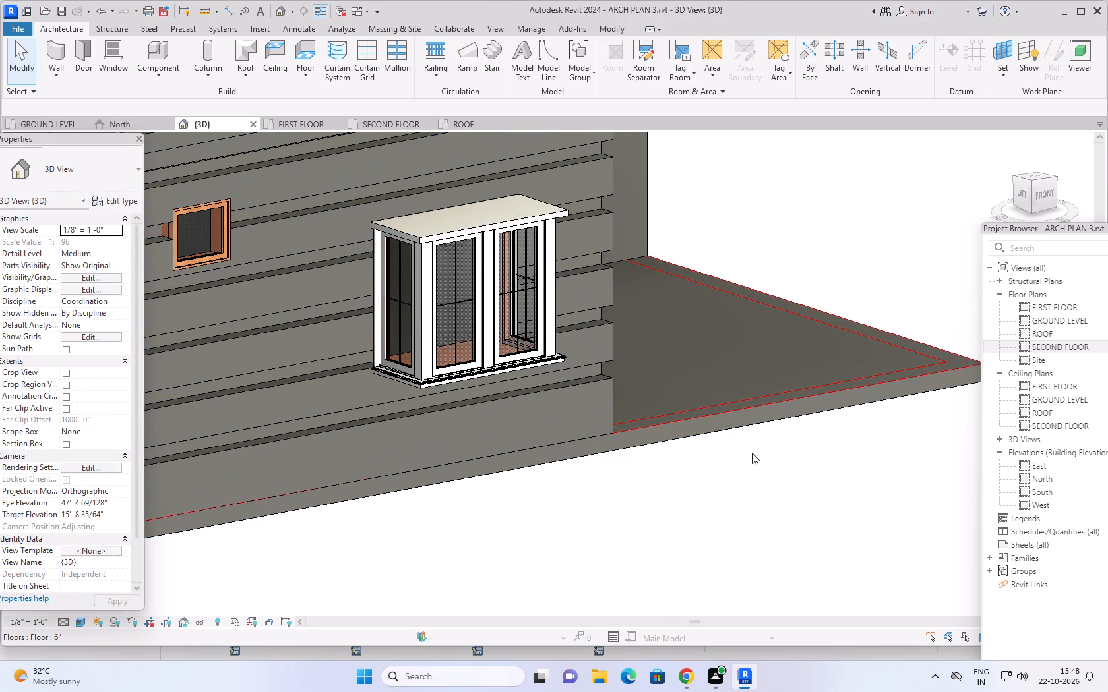
{"action": "middle_click_drag", "start_coordinate": [755, 453], "coordinate": [685, 446]}
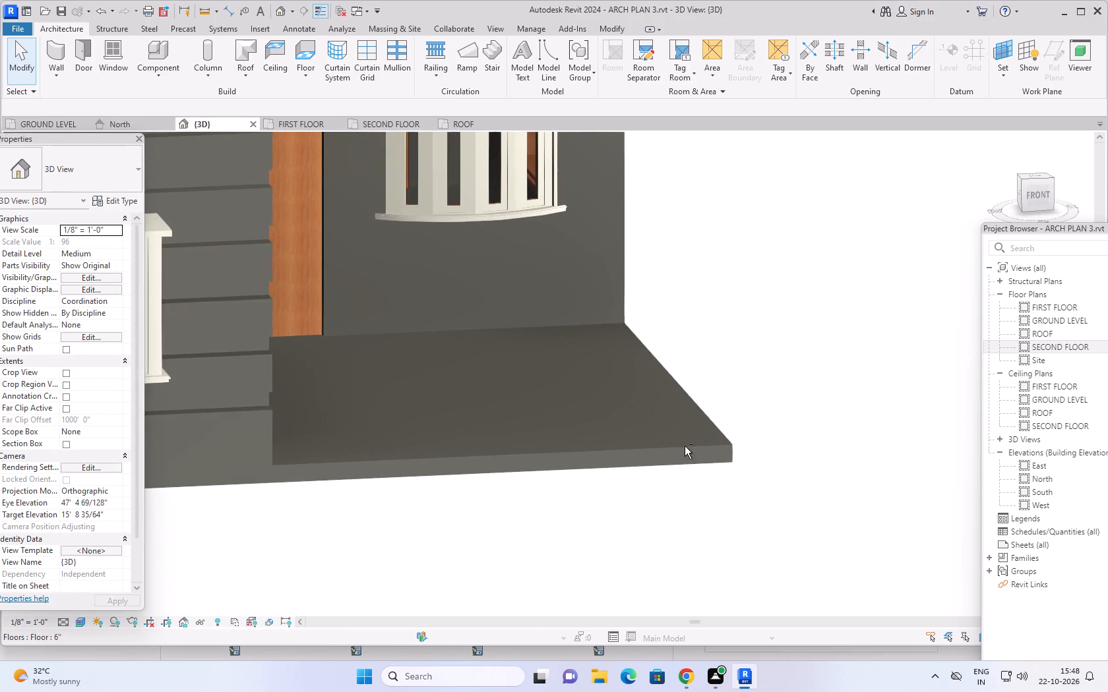
{"action": "middle_click_drag", "start_coordinate": [441, 366], "coordinate": [518, 357]}
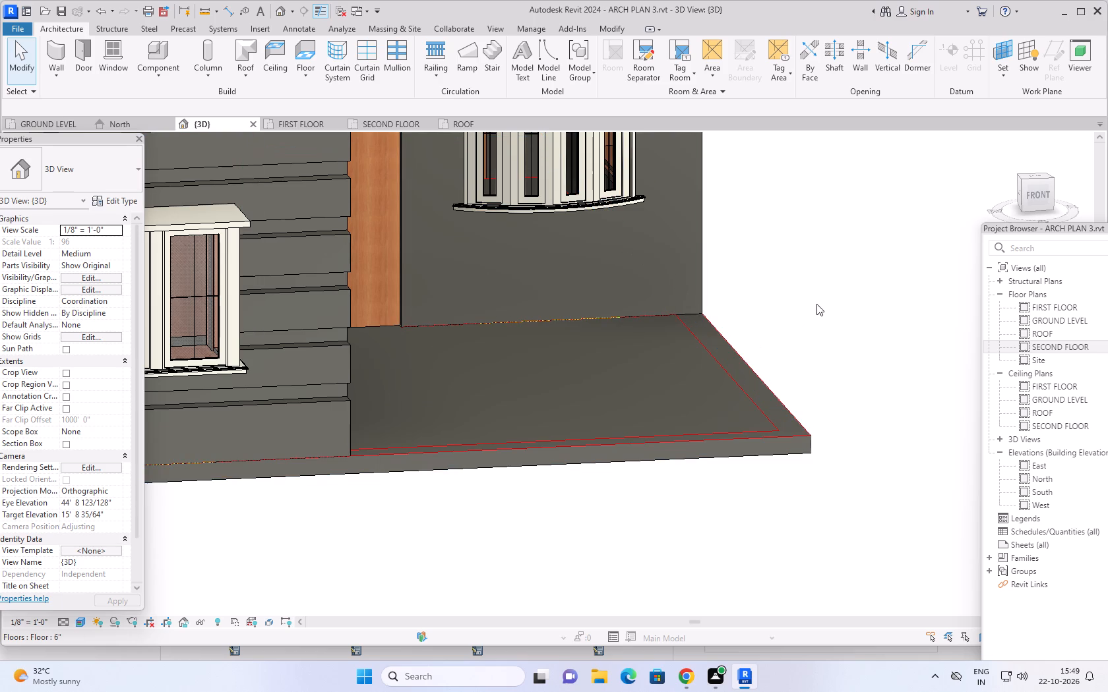
{"action": "scroll", "coordinate": [822, 310], "scroll_direction": "down", "scroll_amount": 7}
{"action": "middle_click_drag", "start_coordinate": [832, 295], "coordinate": [765, 328]}
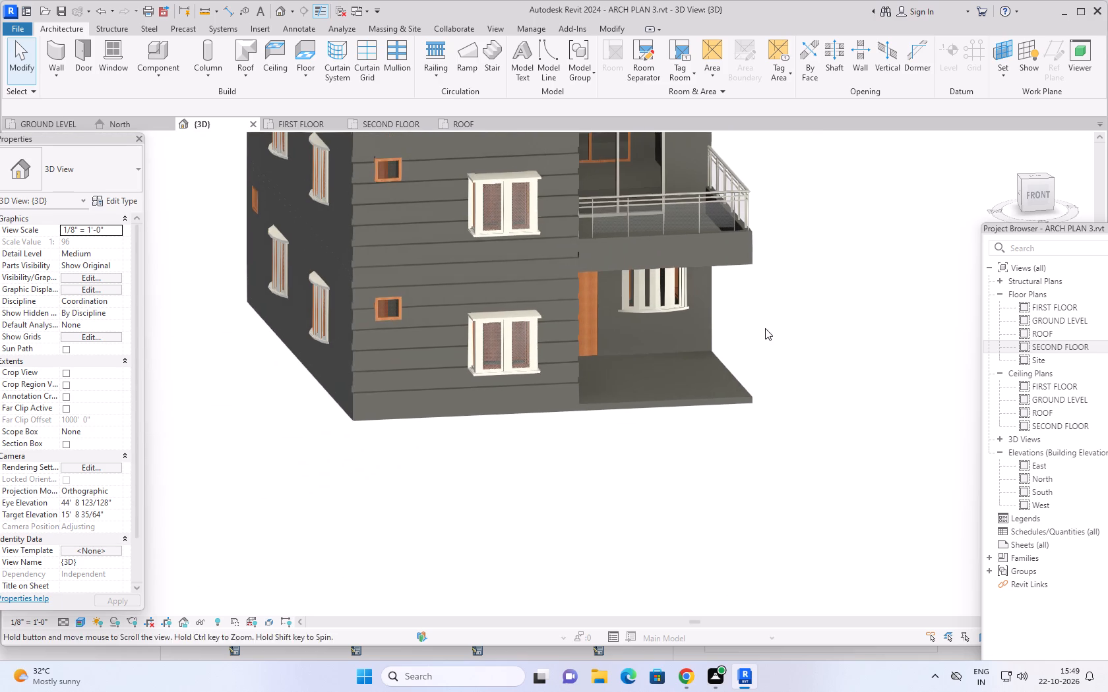
{"action": "scroll", "coordinate": [783, 323], "scroll_direction": "down", "scroll_amount": 2}
{"action": "middle_click_drag", "start_coordinate": [788, 322], "coordinate": [726, 328]}
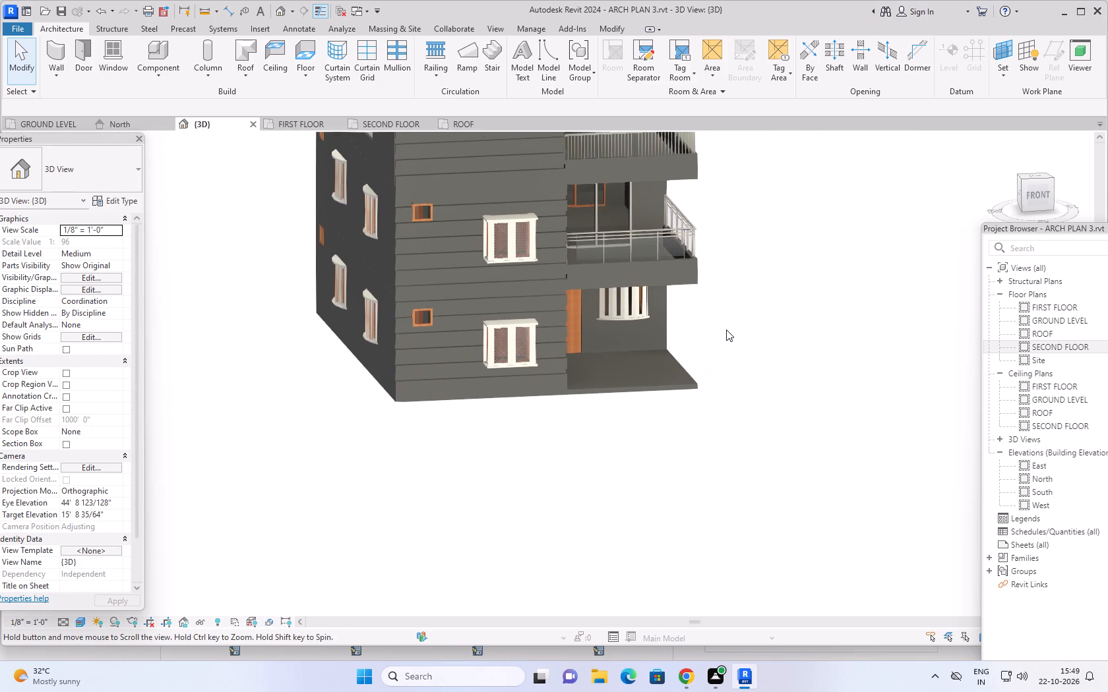
{"action": "middle_click_drag", "start_coordinate": [749, 324], "coordinate": [758, 287], "text": "shift"}
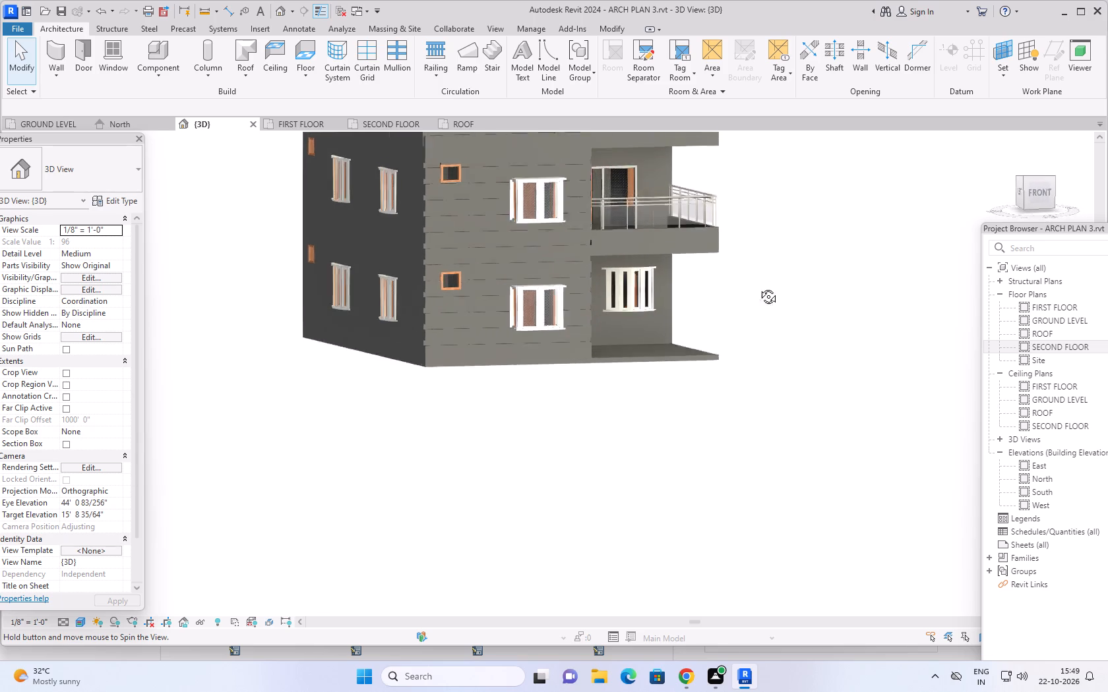
Examine the whole house in 3D from above, the front and the right side, including roof slabs, railings and windows.
{"action": "middle_click_drag", "start_coordinate": [758, 287], "coordinate": [524, 487], "text": "shift"}
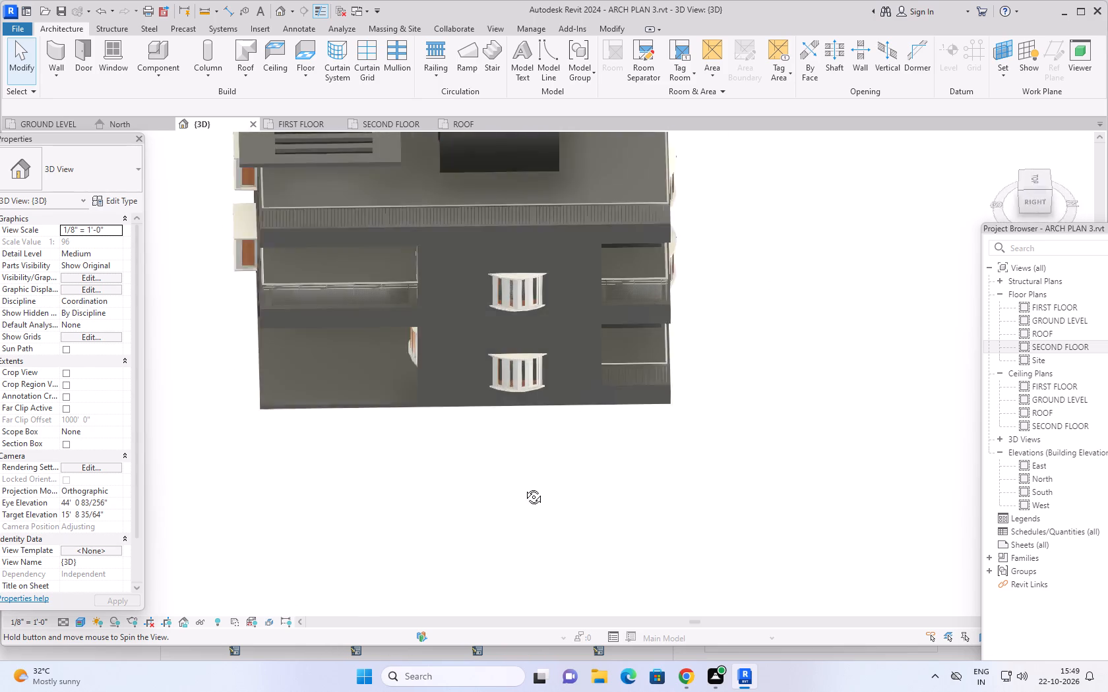
{"action": "middle_click_drag", "start_coordinate": [524, 487], "coordinate": [717, 499], "text": "shift"}
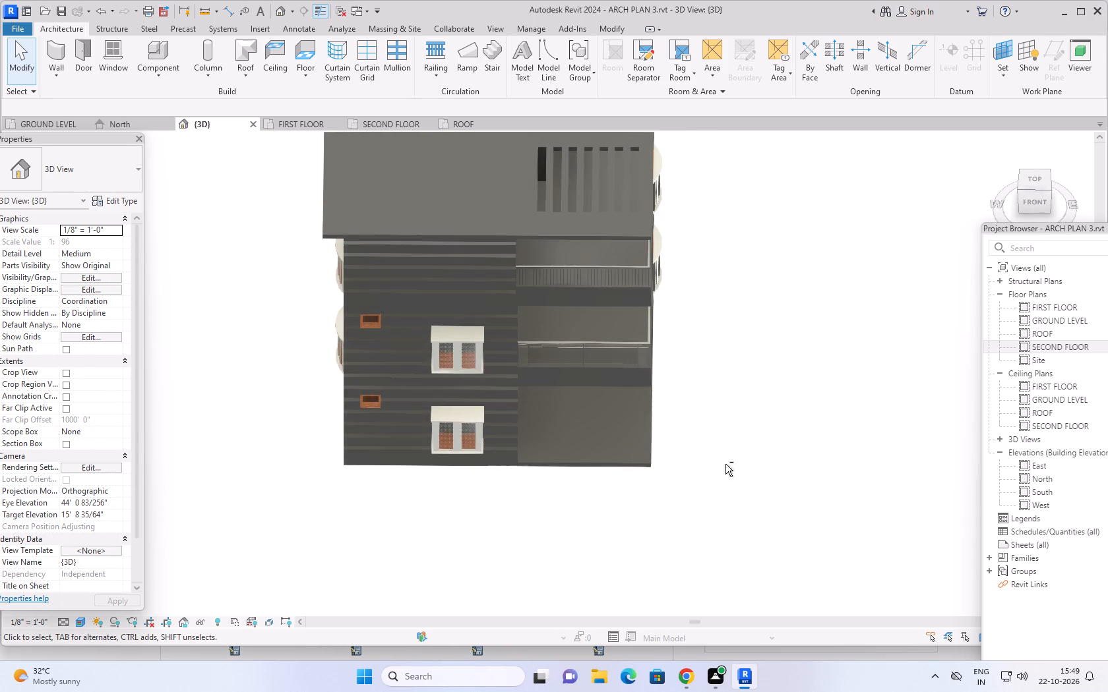
{"action": "scroll", "coordinate": [760, 310], "scroll_direction": "up", "scroll_amount": 1}
{"action": "middle_click_drag", "start_coordinate": [763, 320], "coordinate": [765, 418], "text": "shift"}
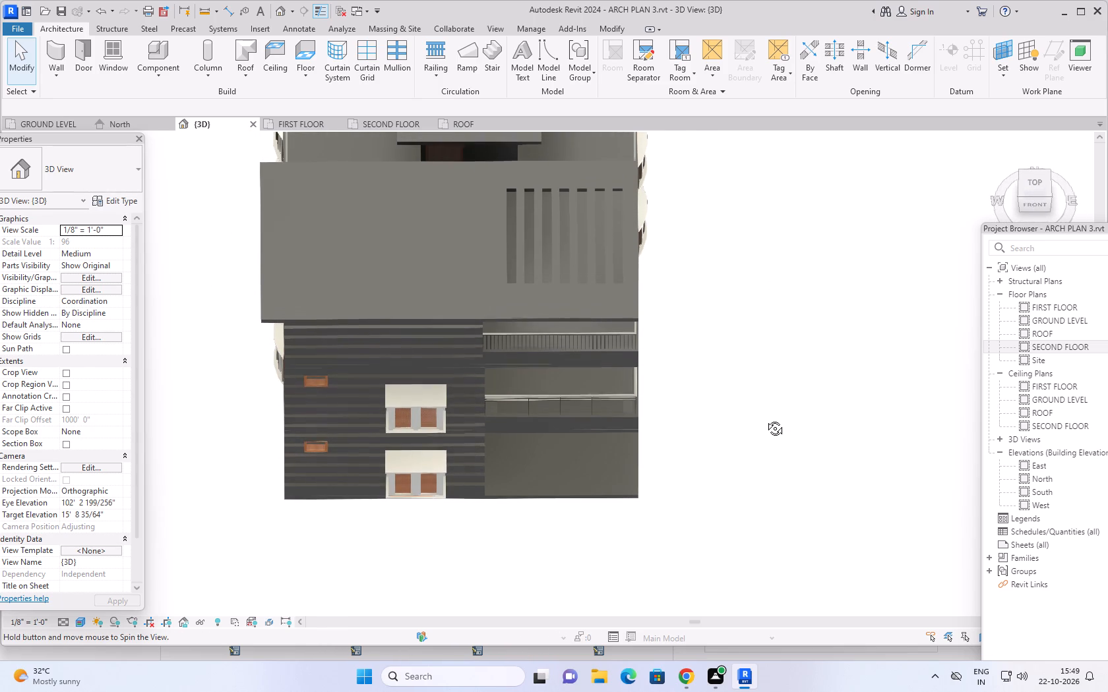
{"action": "middle_click_drag", "start_coordinate": [765, 418], "coordinate": [764, 418], "text": "shift"}
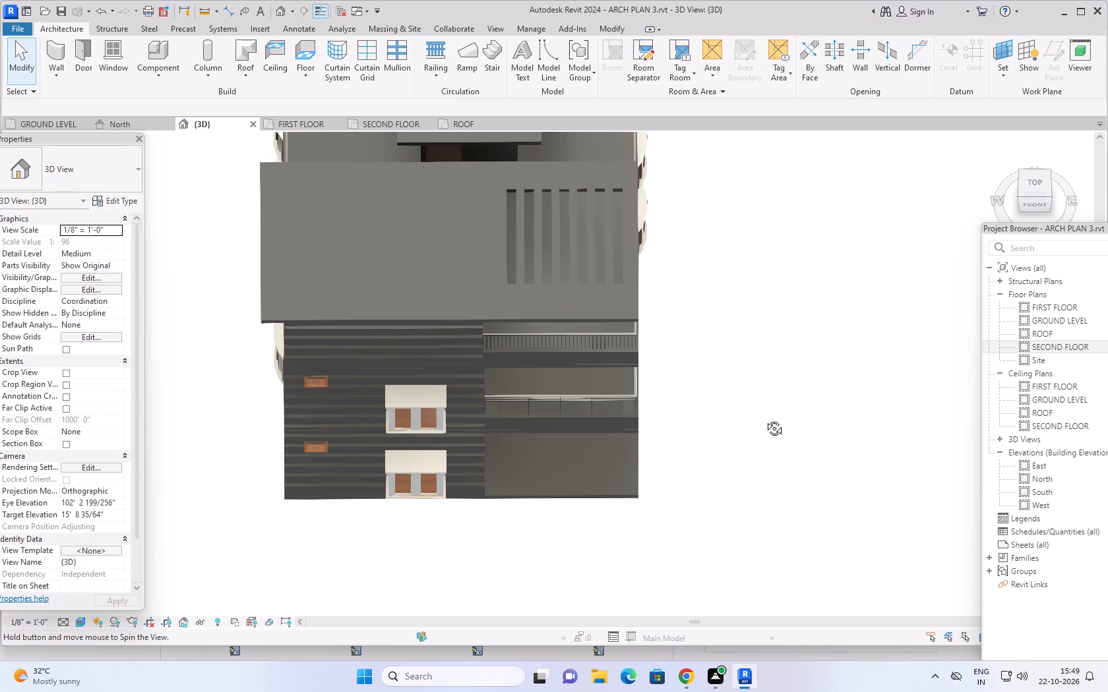
{"action": "middle_click_drag", "start_coordinate": [764, 418], "coordinate": [791, 294], "text": "shift"}
{"action": "scroll", "coordinate": [791, 294], "scroll_direction": "down", "scroll_amount": 3}
{"action": "middle_click_drag", "start_coordinate": [791, 308], "coordinate": [785, 299]}
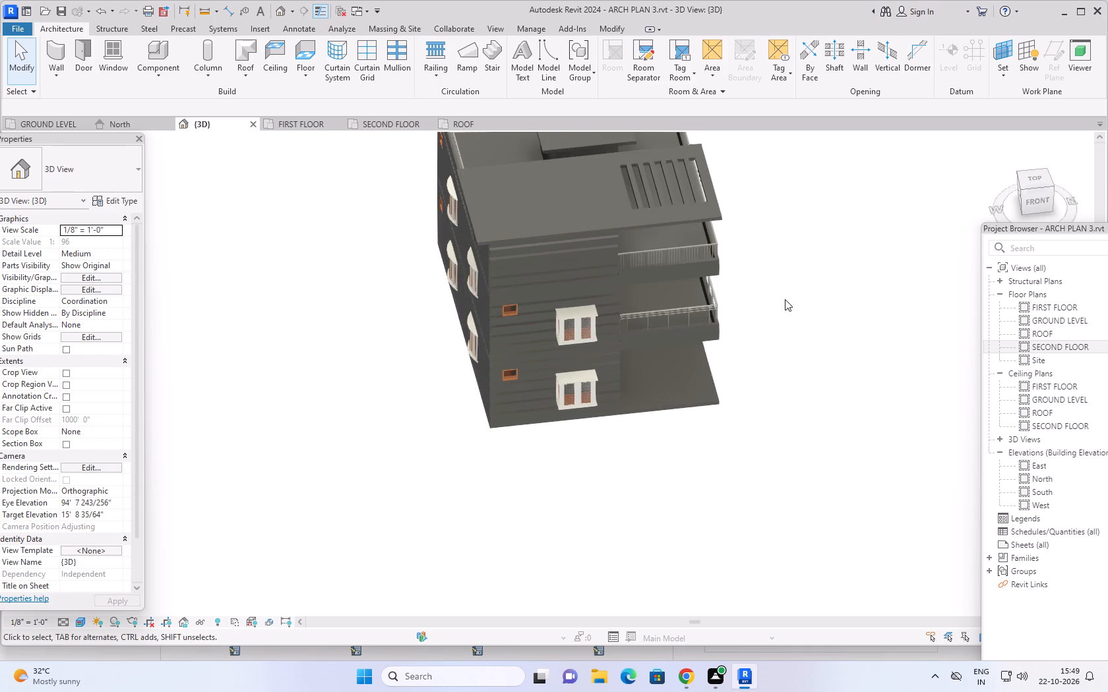
{"action": "middle_click_drag", "start_coordinate": [785, 299], "coordinate": [774, 192]}
{"action": "middle_click_drag", "start_coordinate": [785, 148], "coordinate": [745, 280]}
{"action": "middle_click_drag", "start_coordinate": [737, 288], "coordinate": [664, 208]}
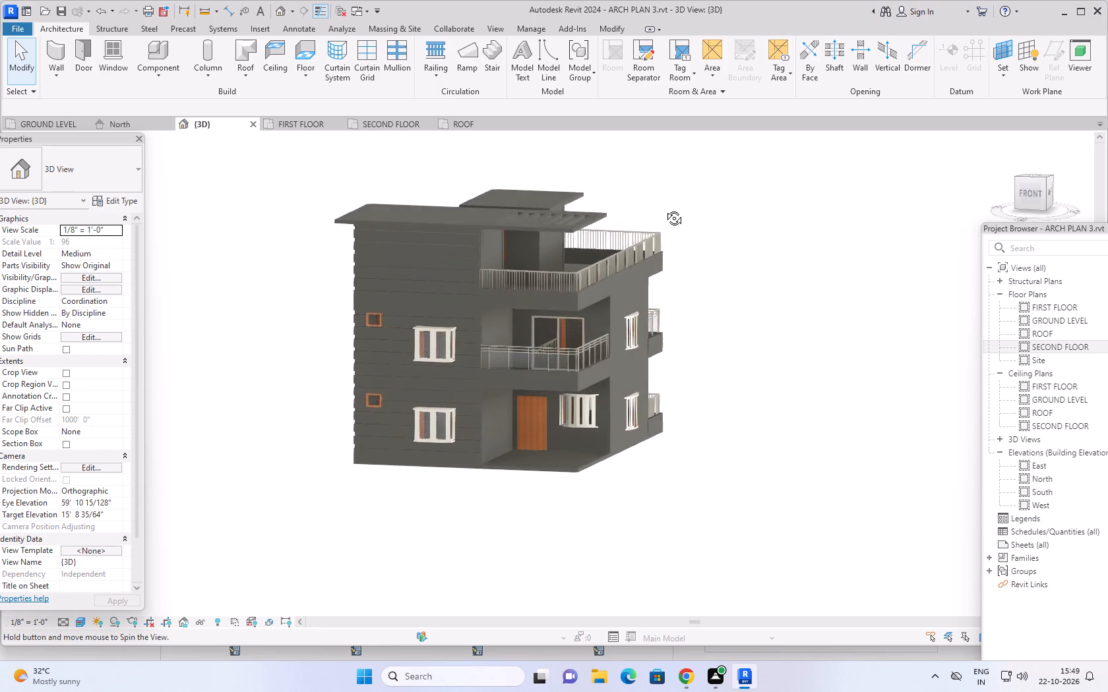
{"action": "middle_click_drag", "start_coordinate": [664, 208], "coordinate": [421, 258]}
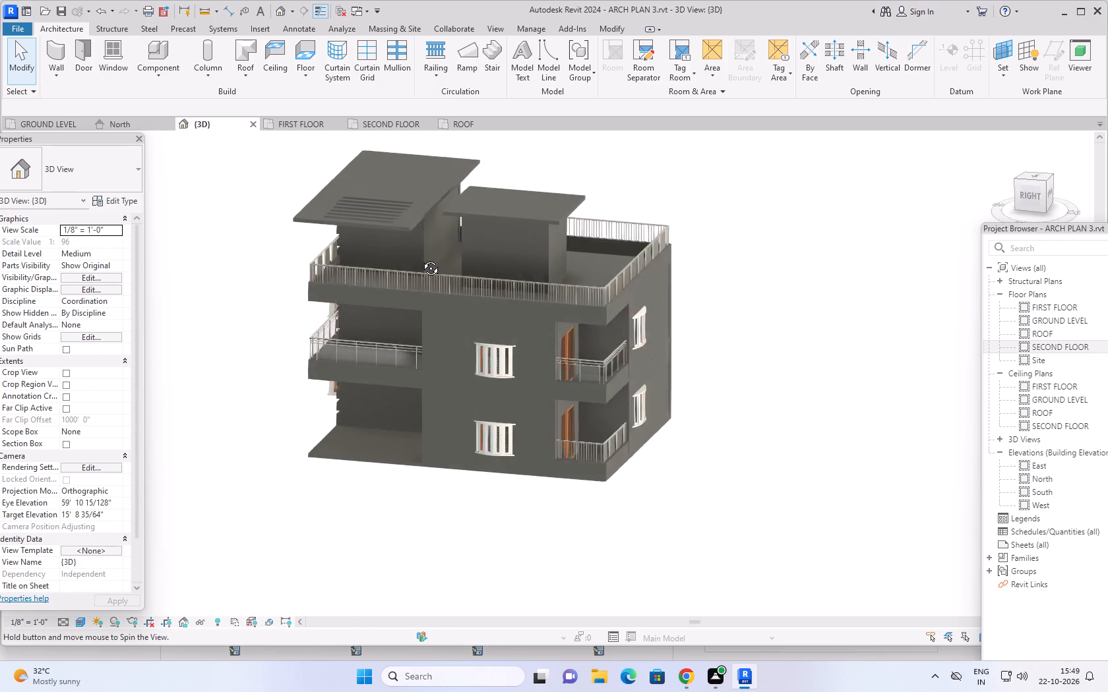
{"action": "middle_click_drag", "start_coordinate": [421, 258], "coordinate": [406, 262]}
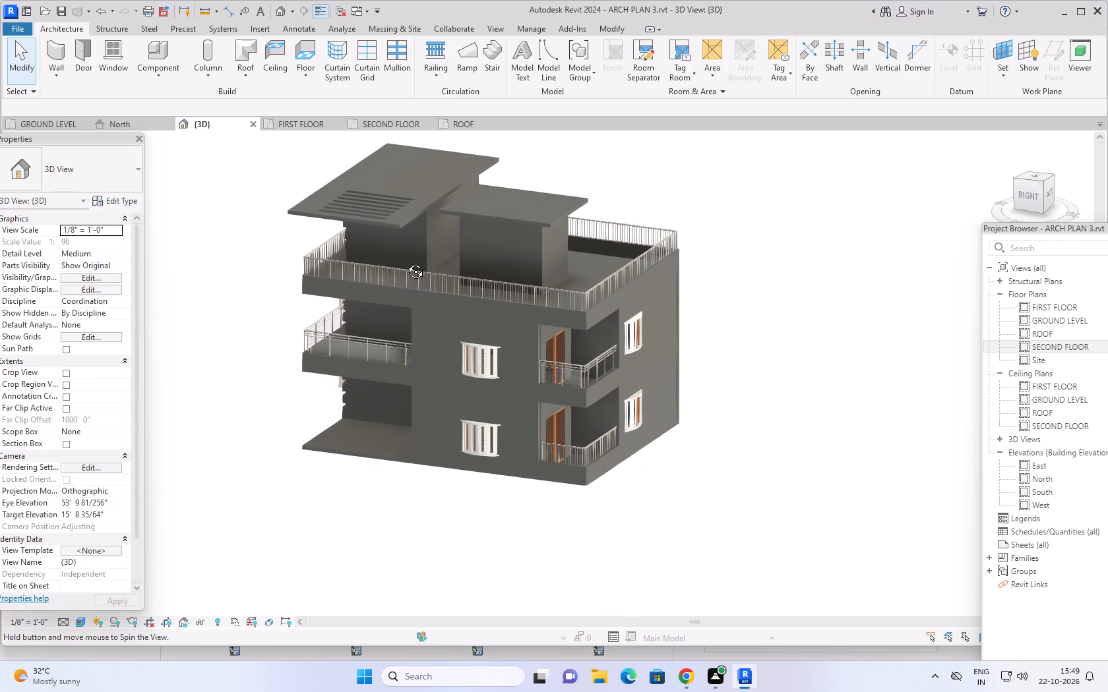
{"action": "middle_click_drag", "start_coordinate": [406, 262], "coordinate": [462, 282]}
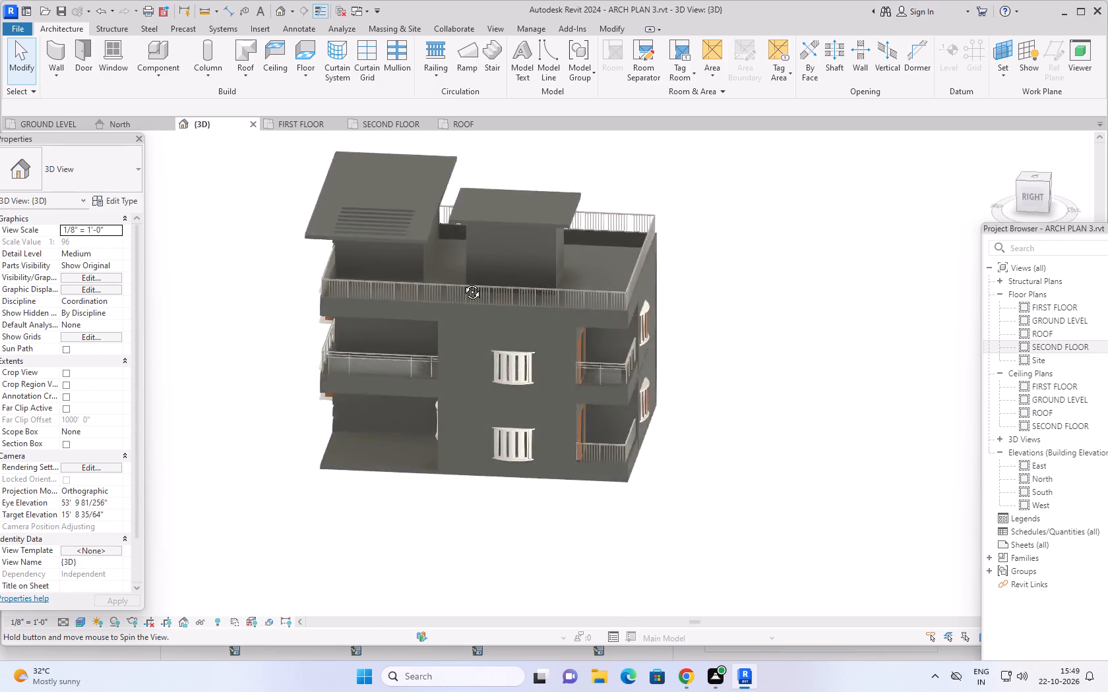
{"action": "middle_click_drag", "start_coordinate": [462, 282], "coordinate": [714, 236]}
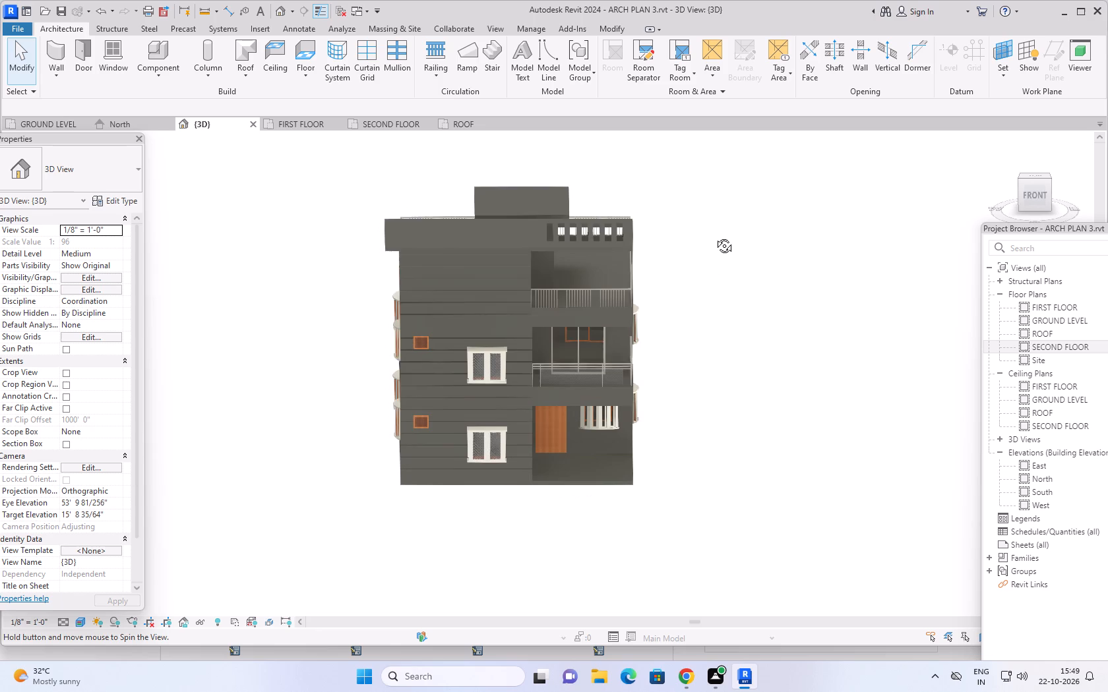
{"action": "middle_click_drag", "start_coordinate": [714, 236], "coordinate": [716, 235]}
Examine the front facade and front-right corner in 3D, checking the slatted wall, box bay windows, balconies and entrance.
{"action": "scroll", "coordinate": [466, 332], "scroll_direction": "up", "scroll_amount": 3}
{"action": "middle_click_drag", "start_coordinate": [786, 374], "coordinate": [754, 384], "text": "shift"}
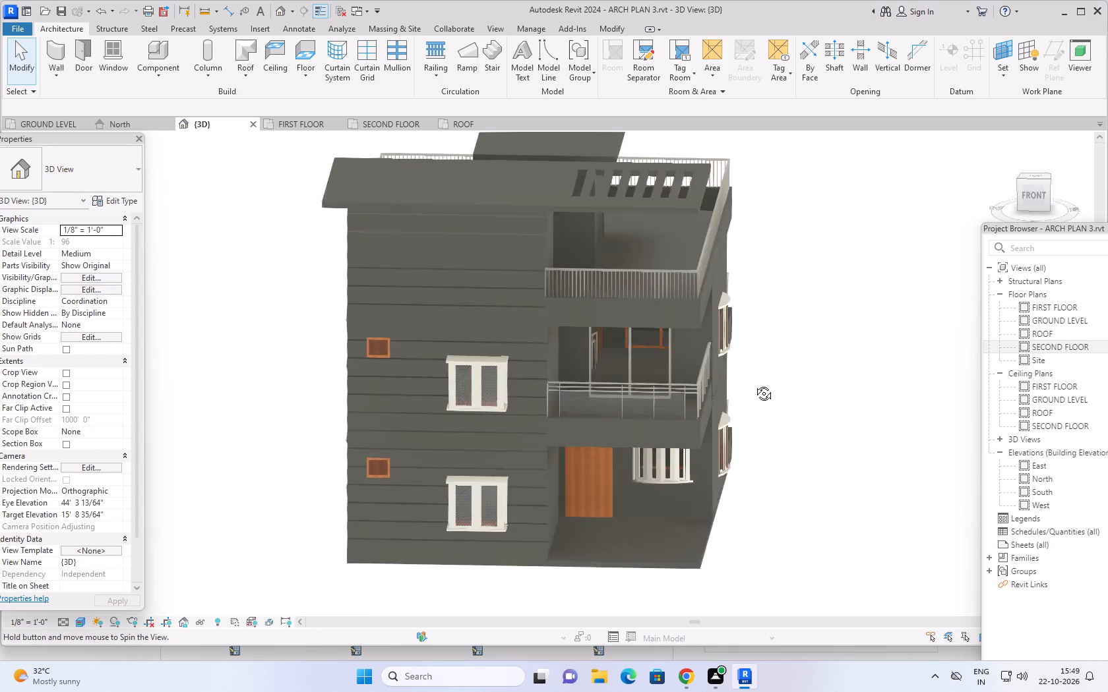
{"action": "middle_click_drag", "start_coordinate": [754, 384], "coordinate": [758, 310], "text": "shift"}
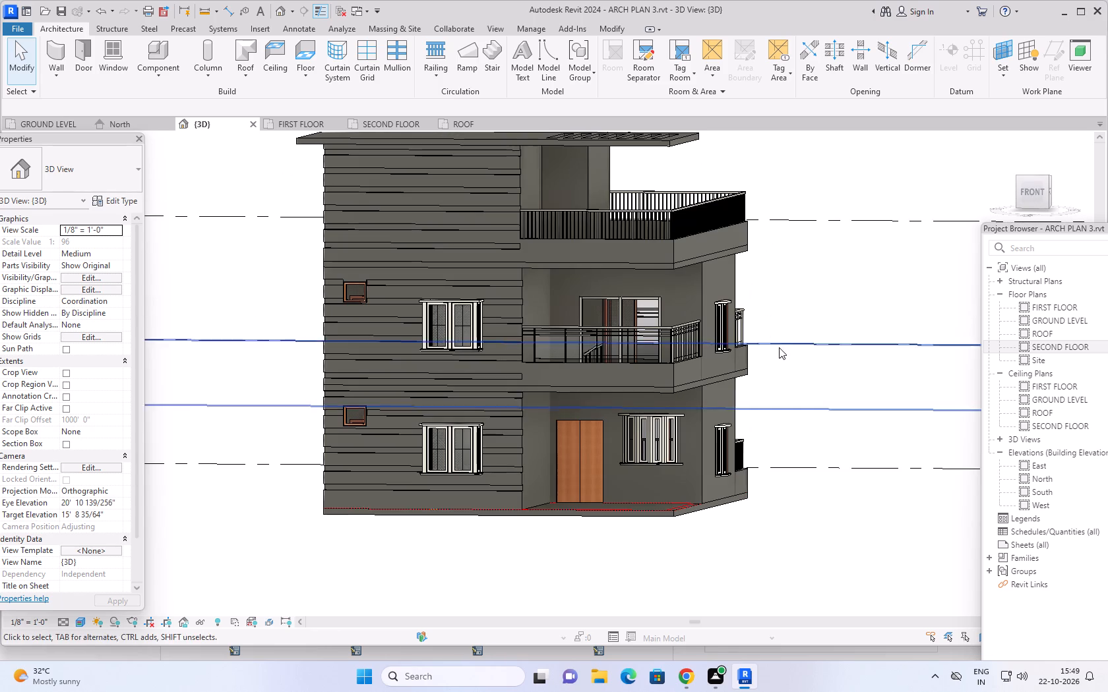
{"action": "middle_click_drag", "start_coordinate": [297, 360], "coordinate": [267, 425]}
{"action": "scroll", "coordinate": [270, 351], "scroll_direction": "up", "scroll_amount": 1}
{"action": "middle_click", "coordinate": [276, 363], "text": "shift"}
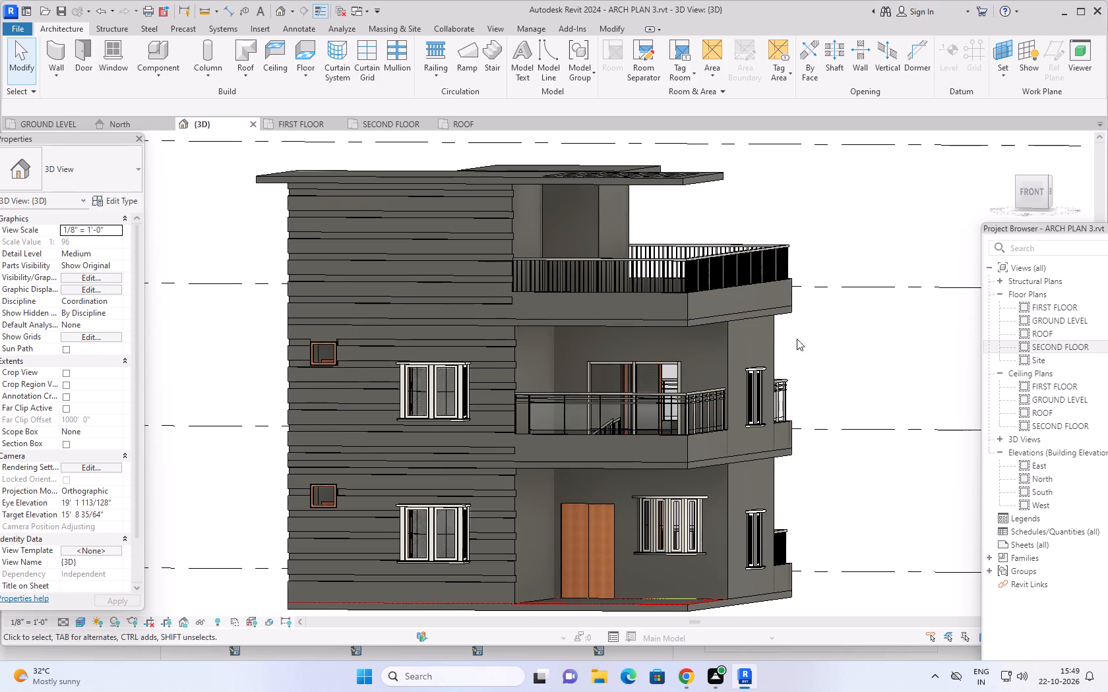
{"action": "middle_click_drag", "start_coordinate": [863, 359], "coordinate": [884, 337]}
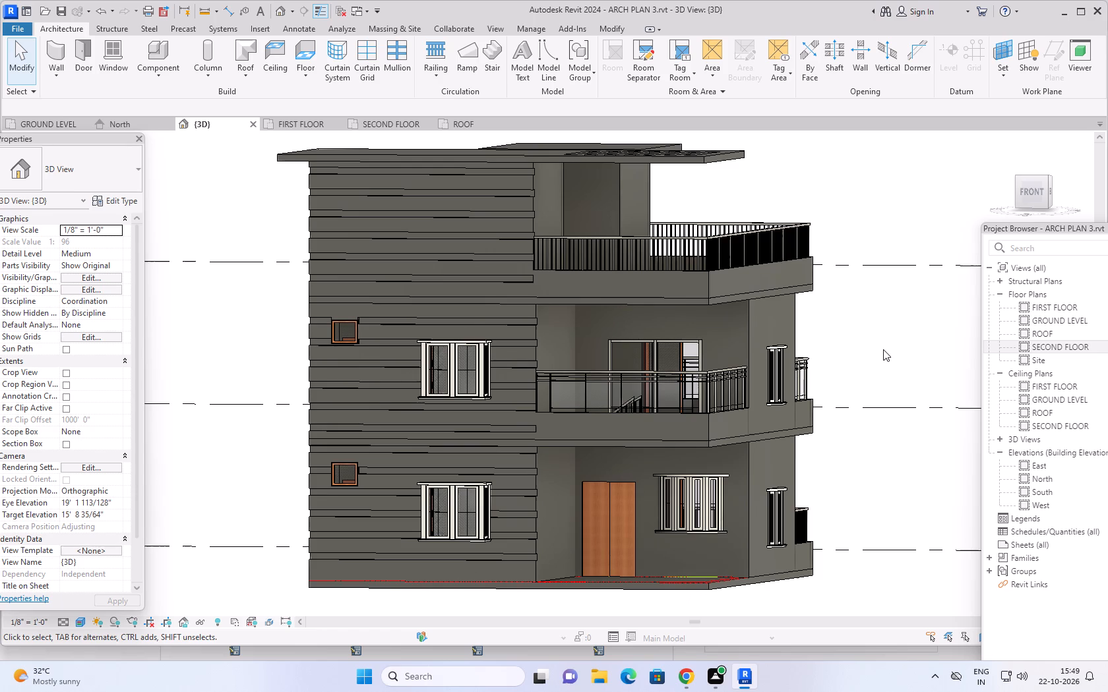
{"action": "middle_click_drag", "start_coordinate": [870, 465], "coordinate": [861, 438]}
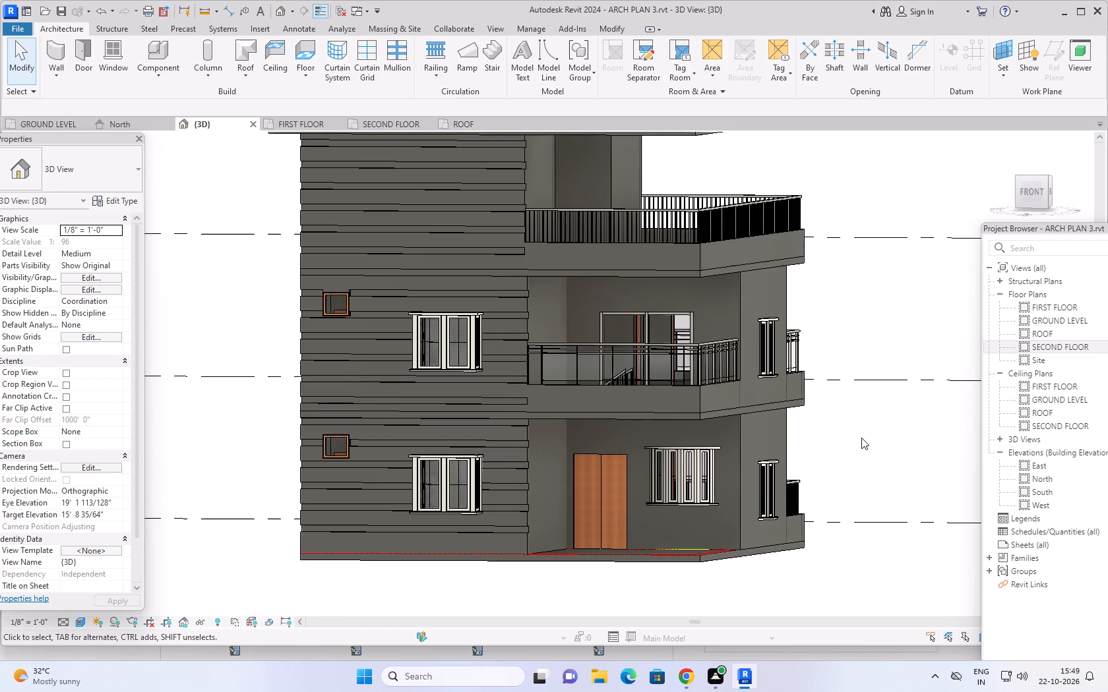
{"action": "middle_click_drag", "start_coordinate": [865, 445], "coordinate": [865, 459], "text": "shift"}
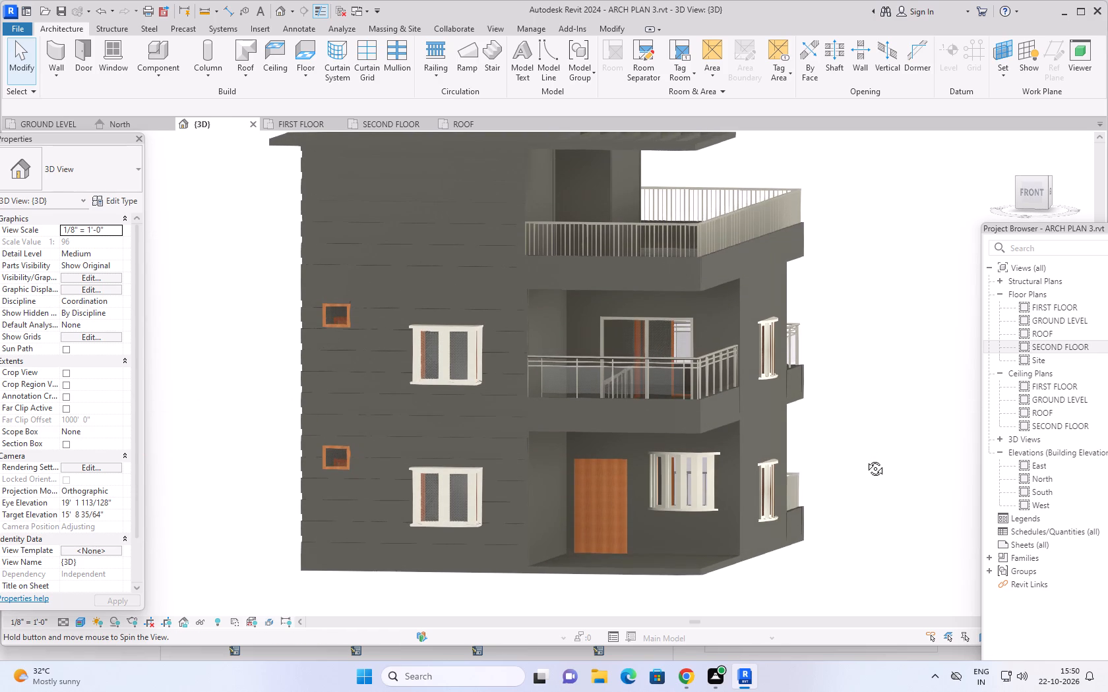
{"action": "middle_click_drag", "start_coordinate": [865, 459], "coordinate": [868, 479], "text": "shift"}
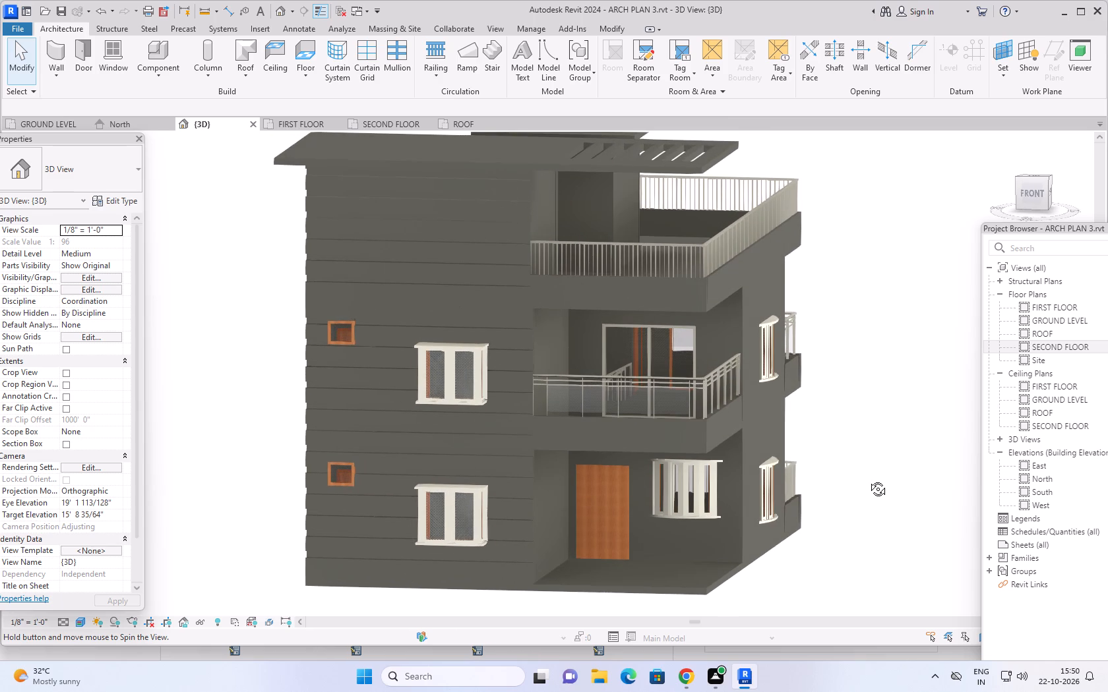
{"action": "middle_click_drag", "start_coordinate": [868, 479], "coordinate": [905, 496], "text": "shift"}
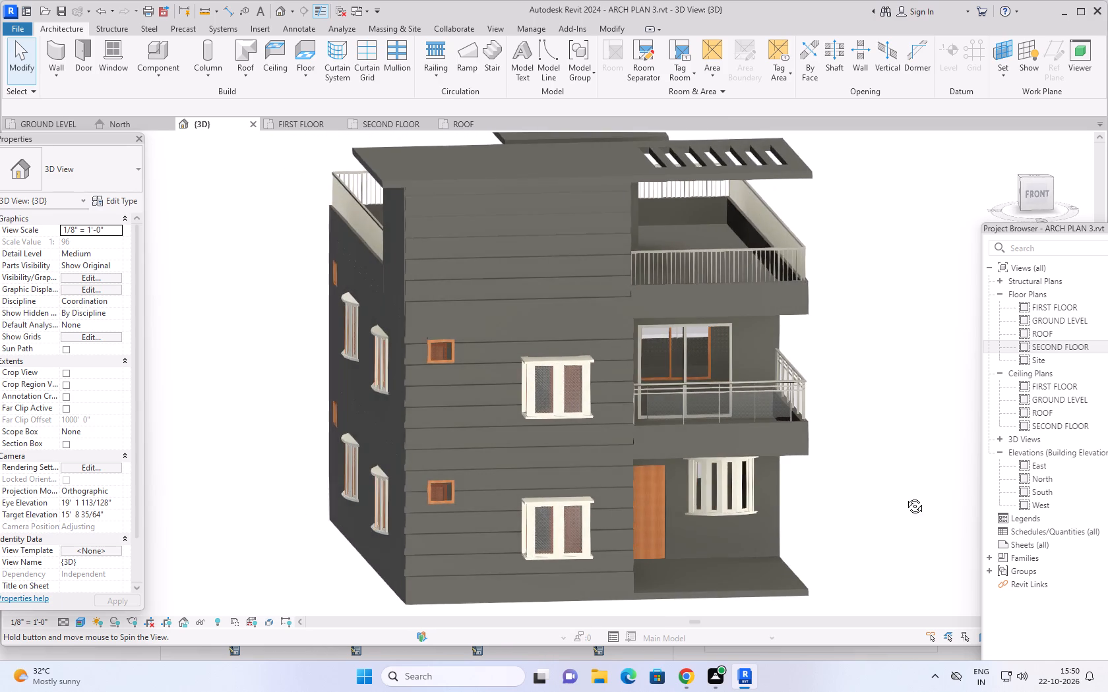
{"action": "middle_click_drag", "start_coordinate": [905, 496], "coordinate": [633, 473], "text": "shift"}
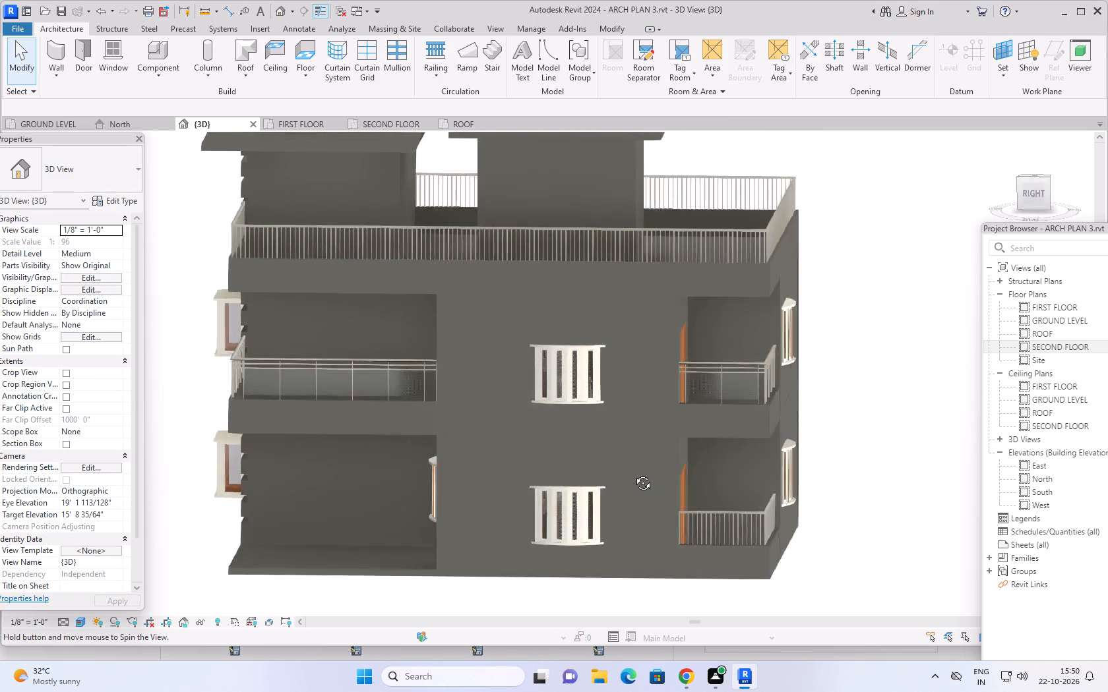
{"action": "middle_click_drag", "start_coordinate": [633, 473], "coordinate": [815, 501], "text": "shift"}
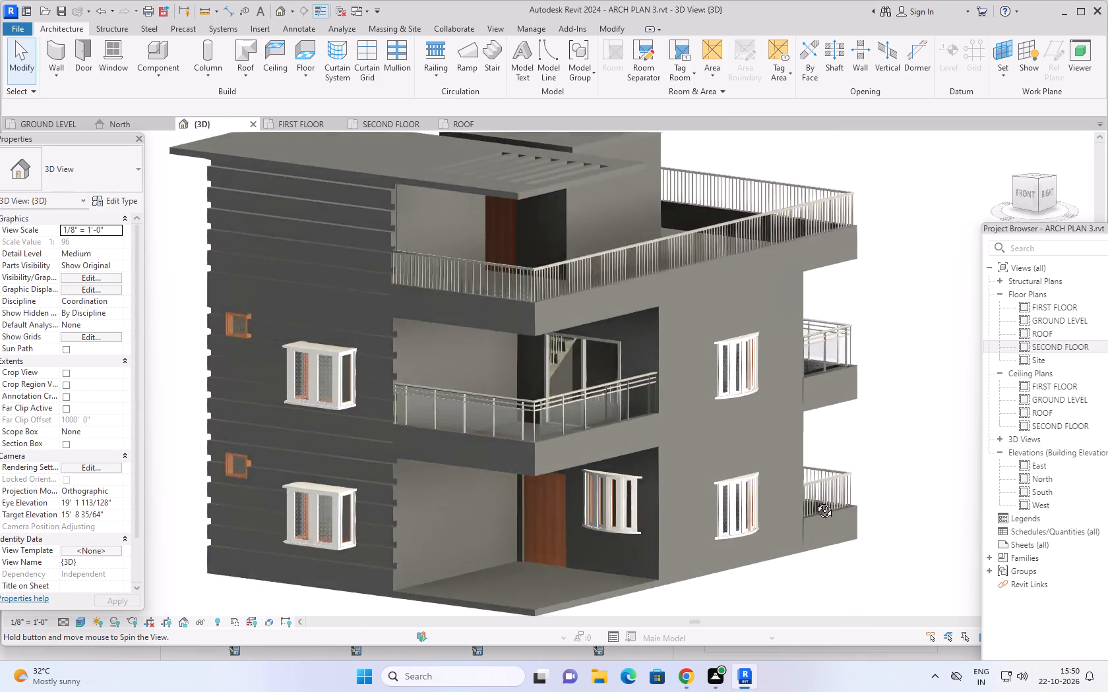
{"action": "middle_click_drag", "start_coordinate": [815, 501], "coordinate": [849, 513], "text": "shift"}
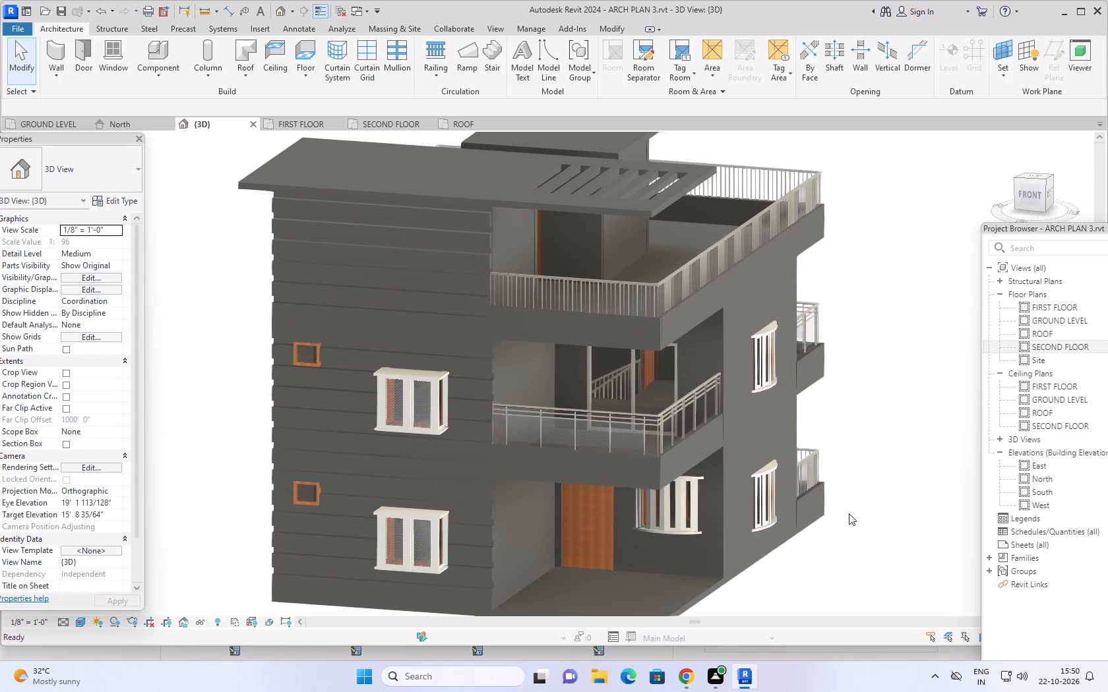
{"action": "scroll", "coordinate": [850, 511], "scroll_direction": "up", "scroll_amount": 1}
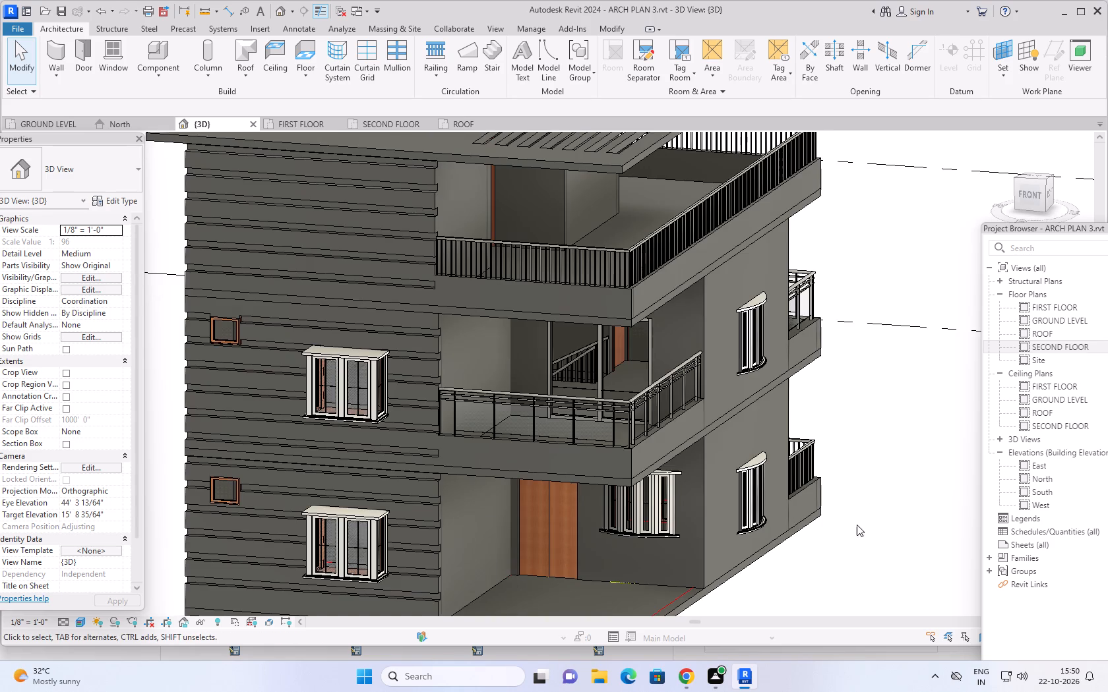
{"action": "middle_click_drag", "start_coordinate": [857, 525], "coordinate": [947, 467]}
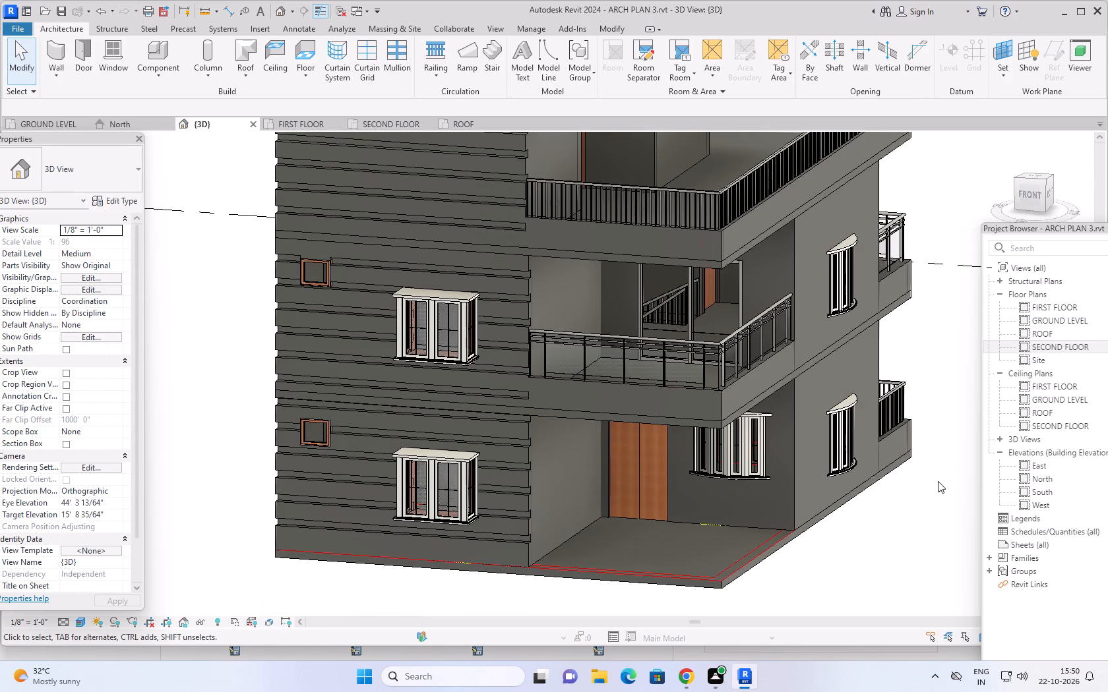
{"action": "scroll", "coordinate": [938, 482], "scroll_direction": "down", "scroll_amount": 1}
{"action": "middle_click_drag", "start_coordinate": [938, 482], "coordinate": [906, 506]}
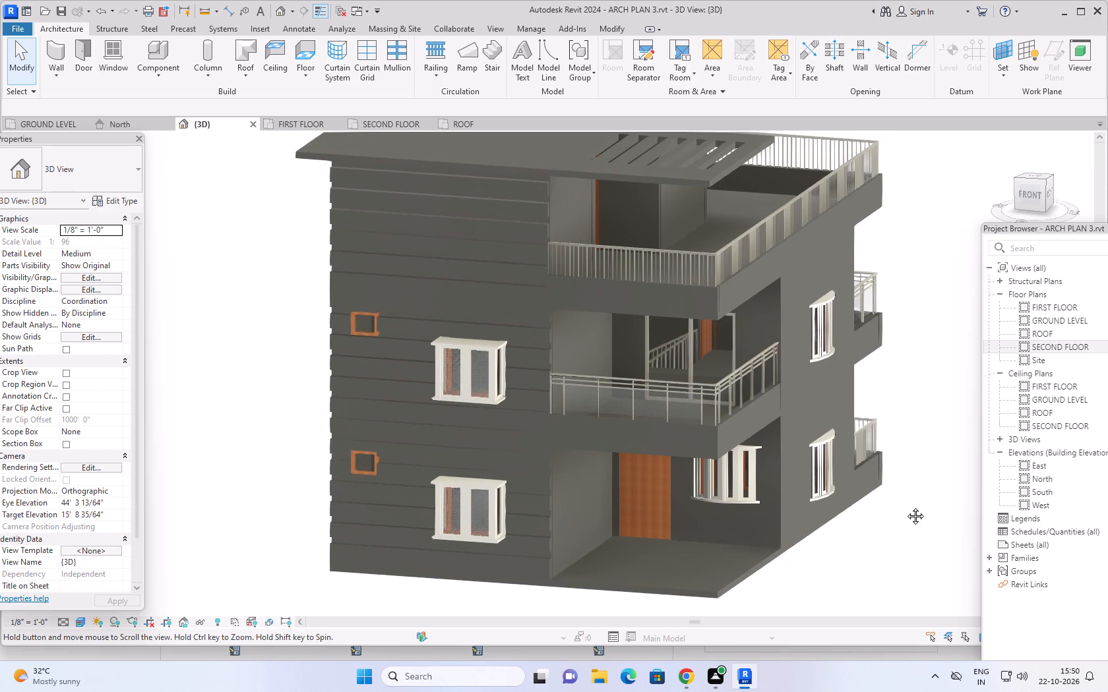
Examine the house in 3D from the front, left side and back, checking the windows, rear balconies and terrace railings.
{"action": "middle_click_drag", "start_coordinate": [906, 506], "coordinate": [867, 528]}
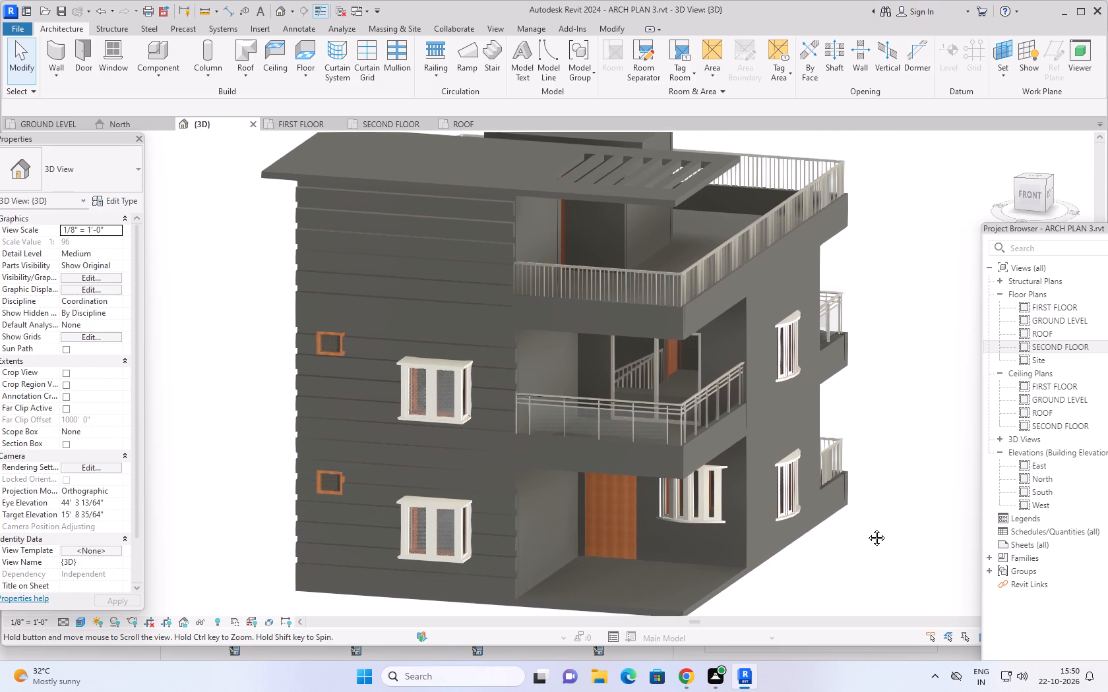
{"action": "middle_click_drag", "start_coordinate": [867, 528], "coordinate": [863, 529]}
{"action": "scroll", "coordinate": [875, 437], "scroll_direction": "down", "scroll_amount": 1}
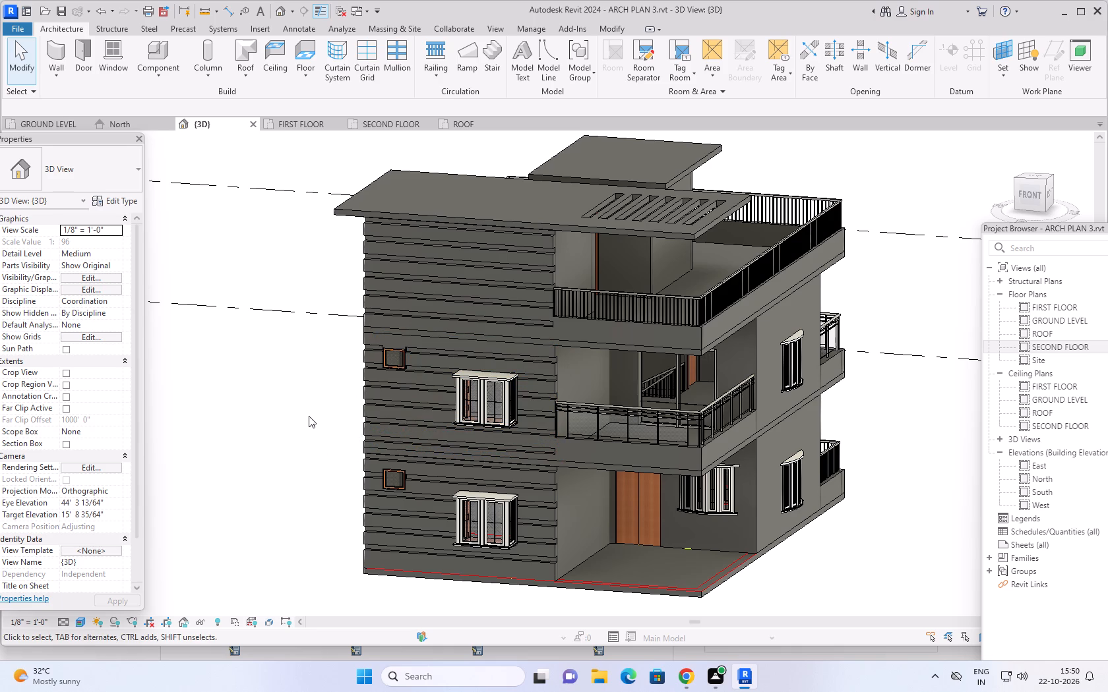
{"action": "middle_click_drag", "start_coordinate": [313, 427], "coordinate": [317, 436], "text": "shift"}
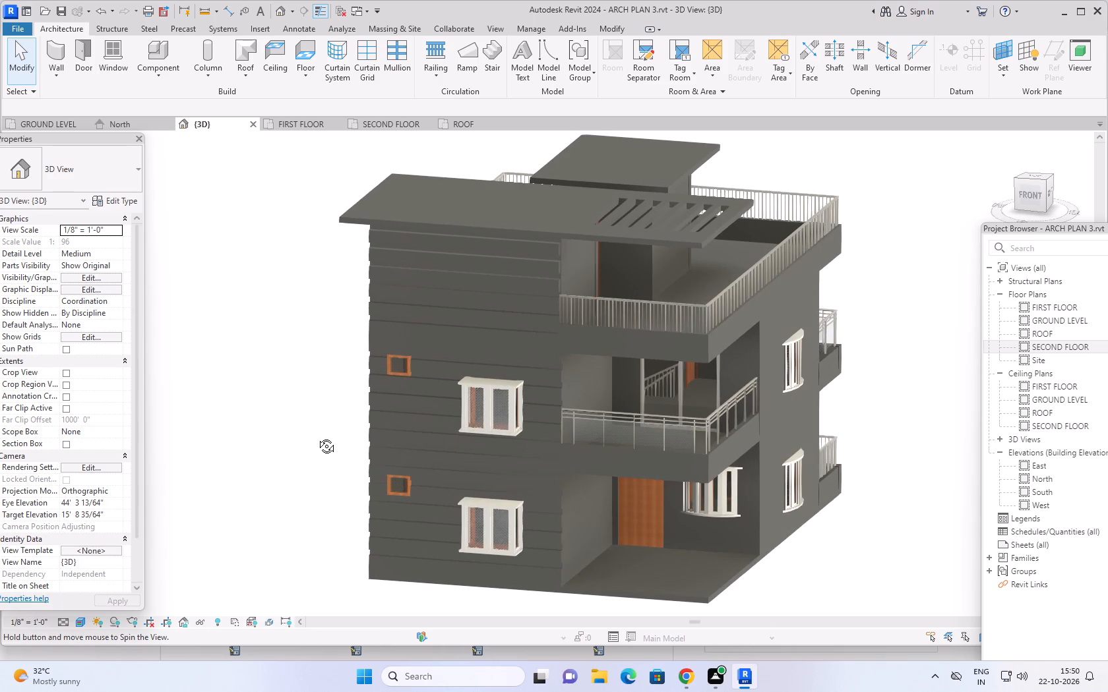
{"action": "middle_click_drag", "start_coordinate": [317, 436], "coordinate": [626, 460], "text": "shift"}
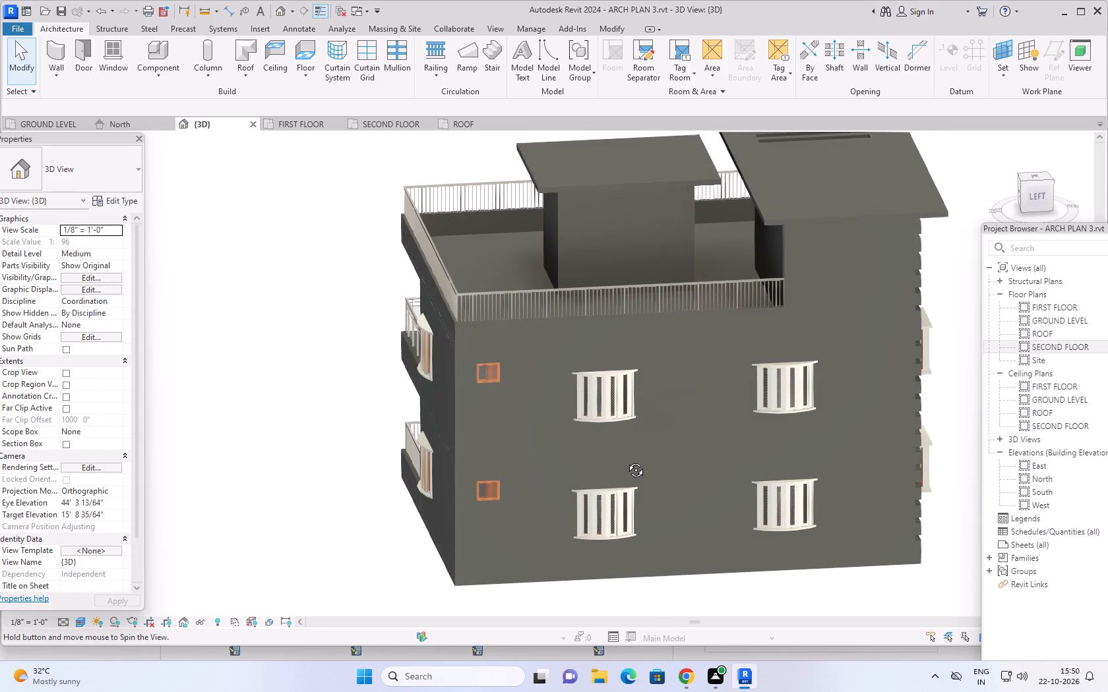
{"action": "middle_click_drag", "start_coordinate": [626, 460], "coordinate": [821, 462], "text": "shift"}
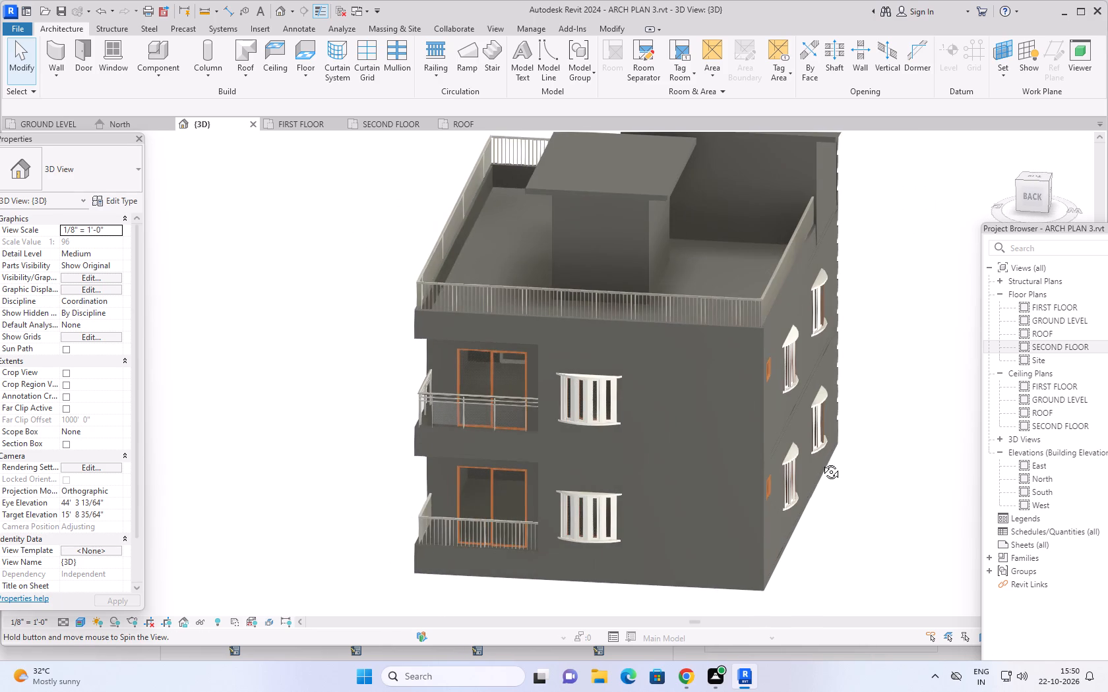
{"action": "middle_click_drag", "start_coordinate": [821, 462], "coordinate": [310, 450], "text": "shift"}
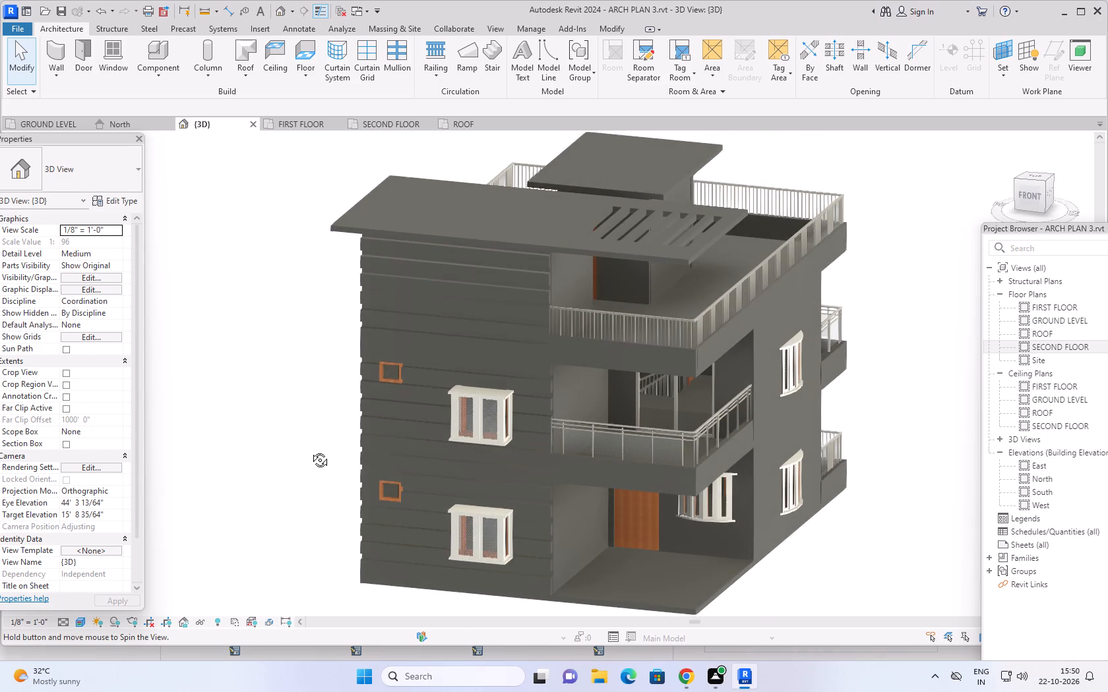
{"action": "middle_click_drag", "start_coordinate": [310, 450], "coordinate": [338, 420], "text": "shift"}
{"action": "scroll", "coordinate": [619, 449], "scroll_direction": "down", "scroll_amount": 1}
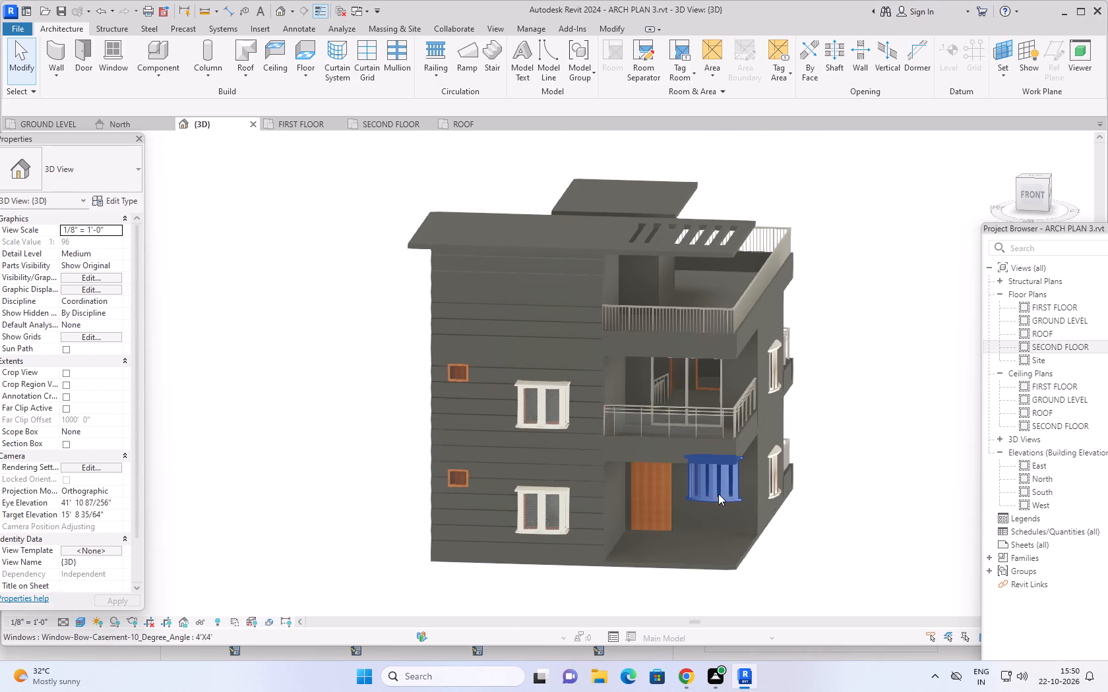
Examine the front elevation and front-right corner in 3D, including the grooved wall, slotted roof slab, balconies, windows and entrance.
{"action": "middle_click_drag", "start_coordinate": [796, 484], "coordinate": [823, 450]}
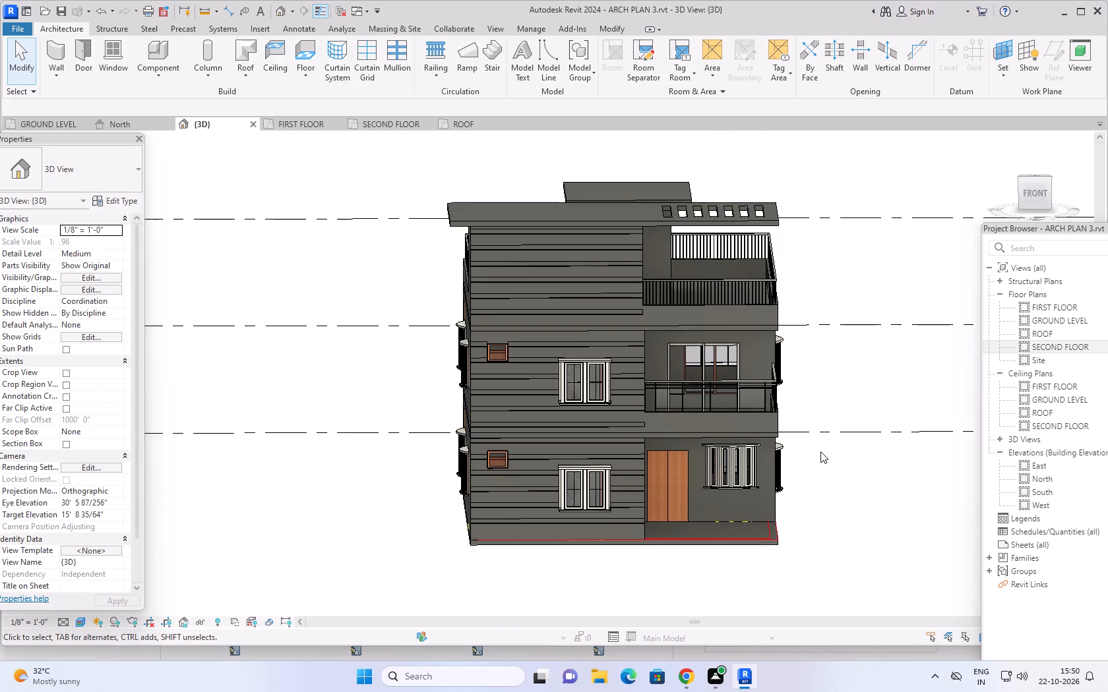
{"action": "middle_click_drag", "start_coordinate": [845, 372], "coordinate": [797, 403]}
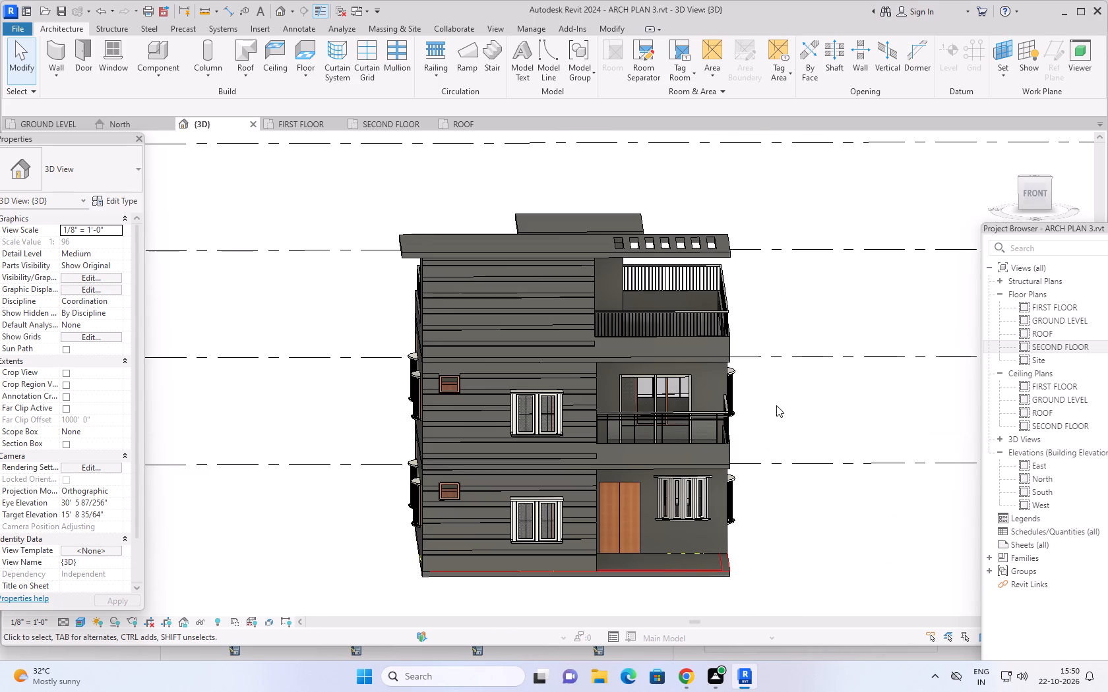
{"action": "scroll", "coordinate": [789, 395], "scroll_direction": "up", "scroll_amount": 1}
{"action": "middle_click_drag", "start_coordinate": [806, 389], "coordinate": [822, 380]}
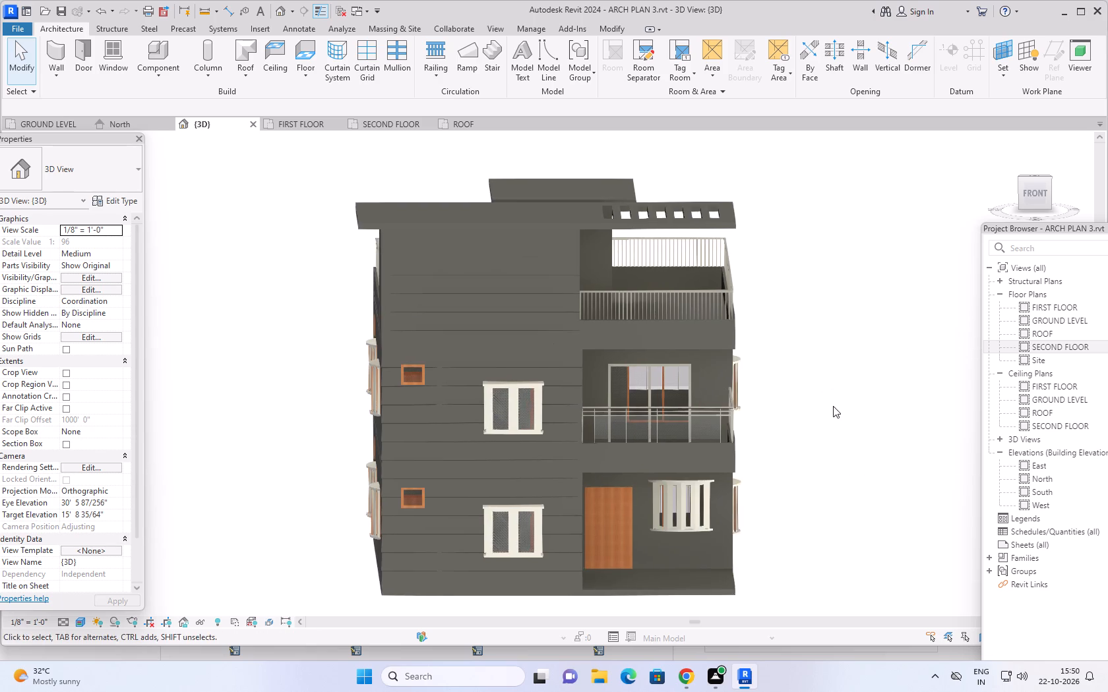
{"action": "middle_click_drag", "start_coordinate": [829, 407], "coordinate": [813, 405], "text": "shift"}
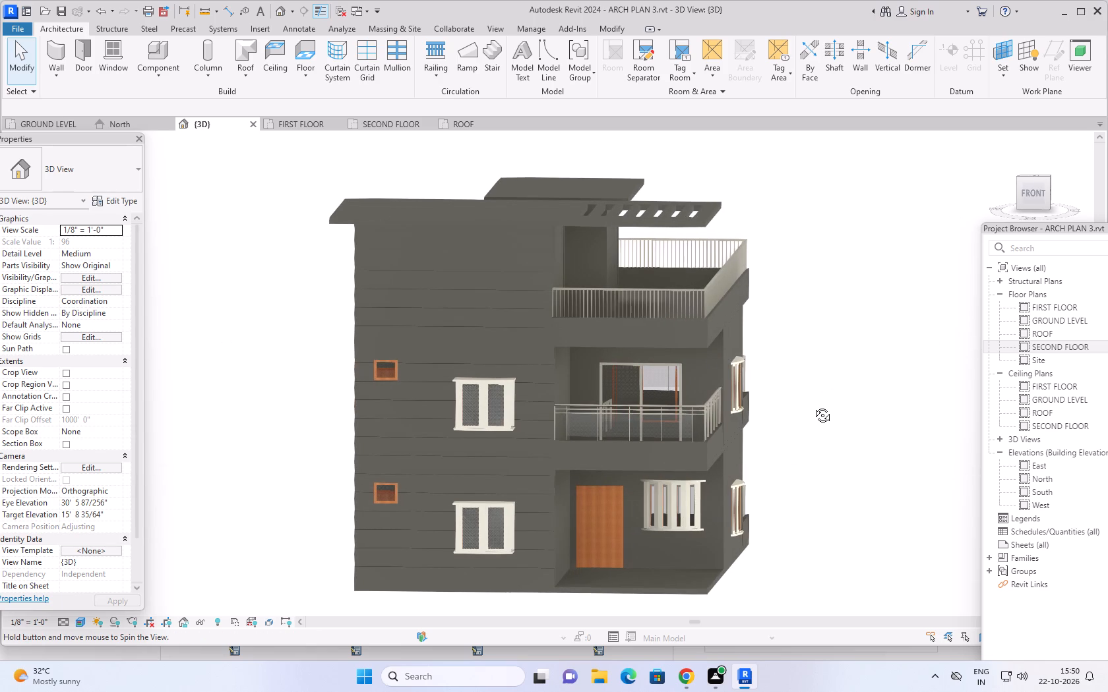
{"action": "middle_click_drag", "start_coordinate": [813, 405], "coordinate": [805, 409], "text": "shift"}
{"action": "scroll", "coordinate": [805, 409], "scroll_direction": "up", "scroll_amount": 1}
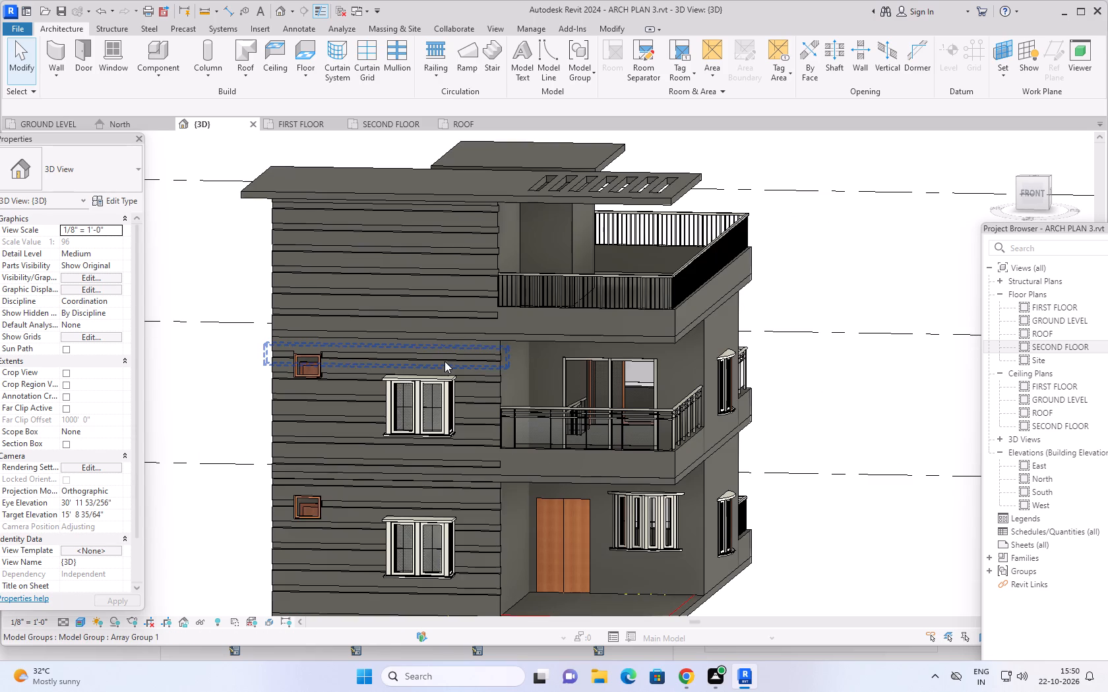
{"action": "scroll", "coordinate": [404, 282], "scroll_direction": "up", "scroll_amount": 1}
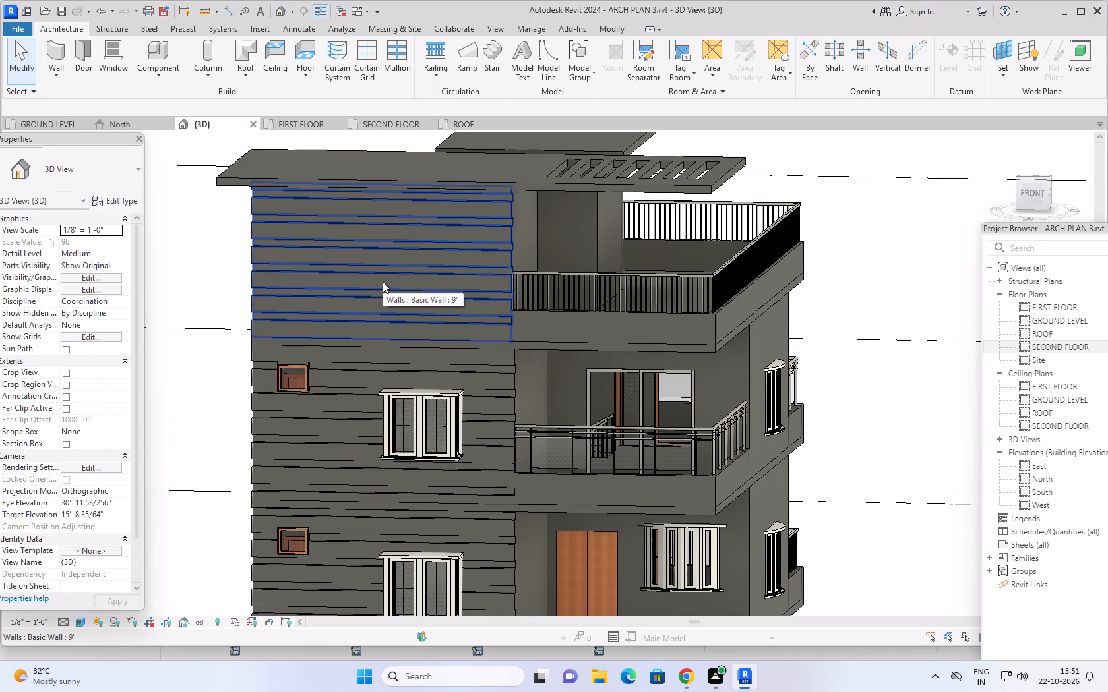
{"action": "scroll", "coordinate": [383, 281], "scroll_direction": "down", "scroll_amount": 1}
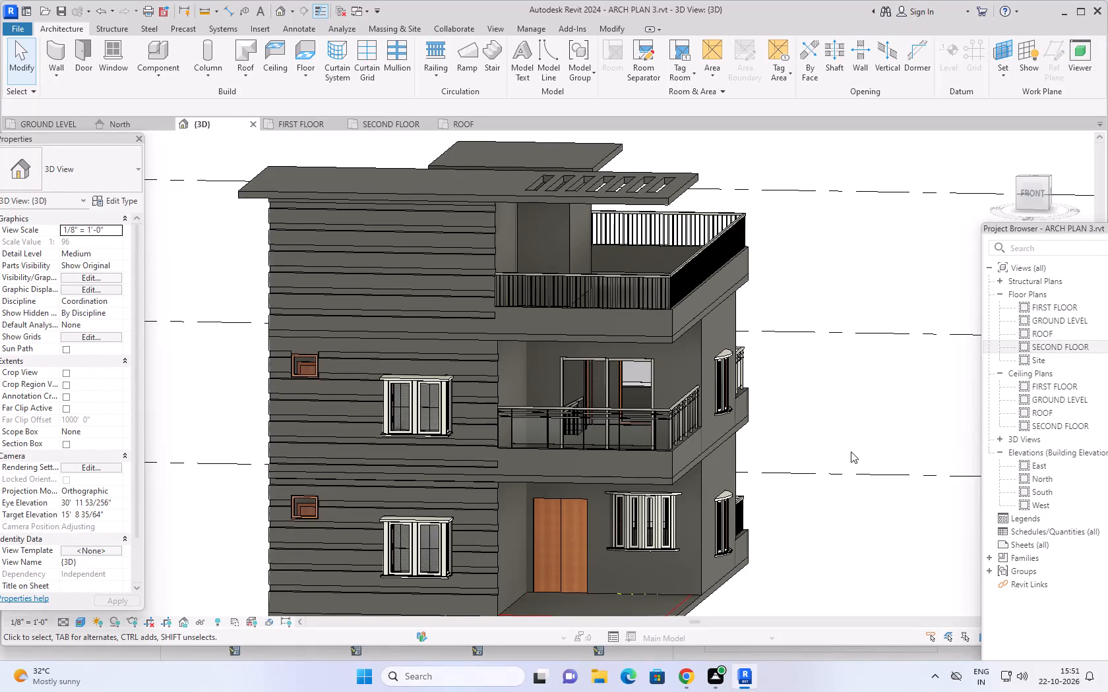
{"action": "middle_click_drag", "start_coordinate": [862, 523], "coordinate": [824, 500]}
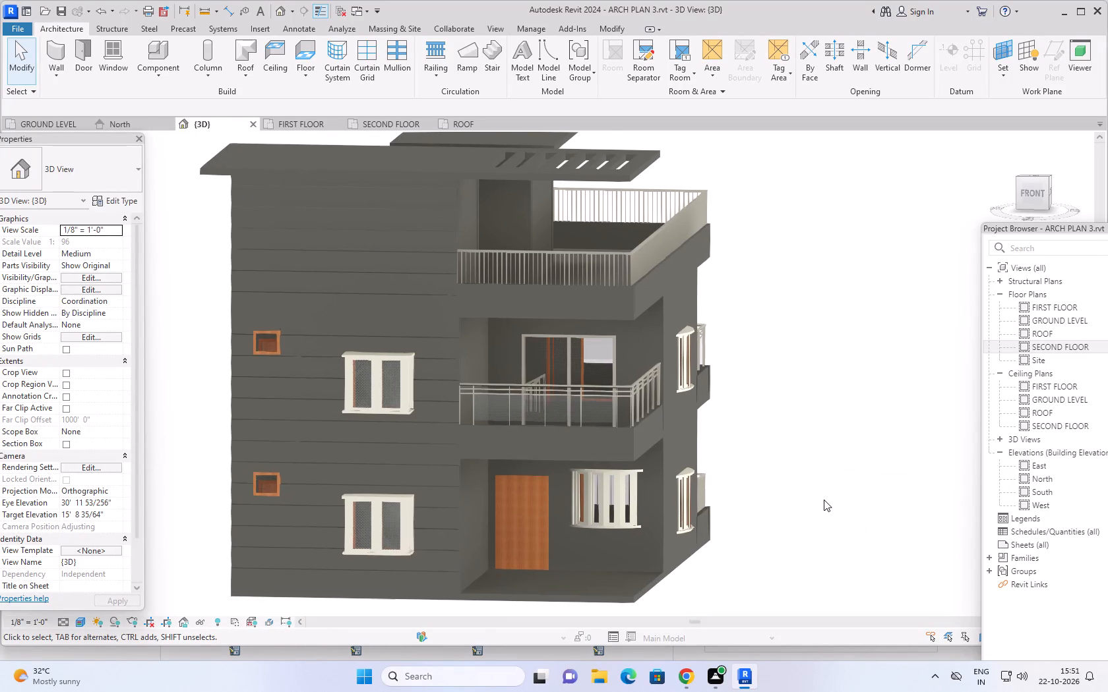
{"action": "middle_click_drag", "start_coordinate": [793, 402], "coordinate": [787, 428]}
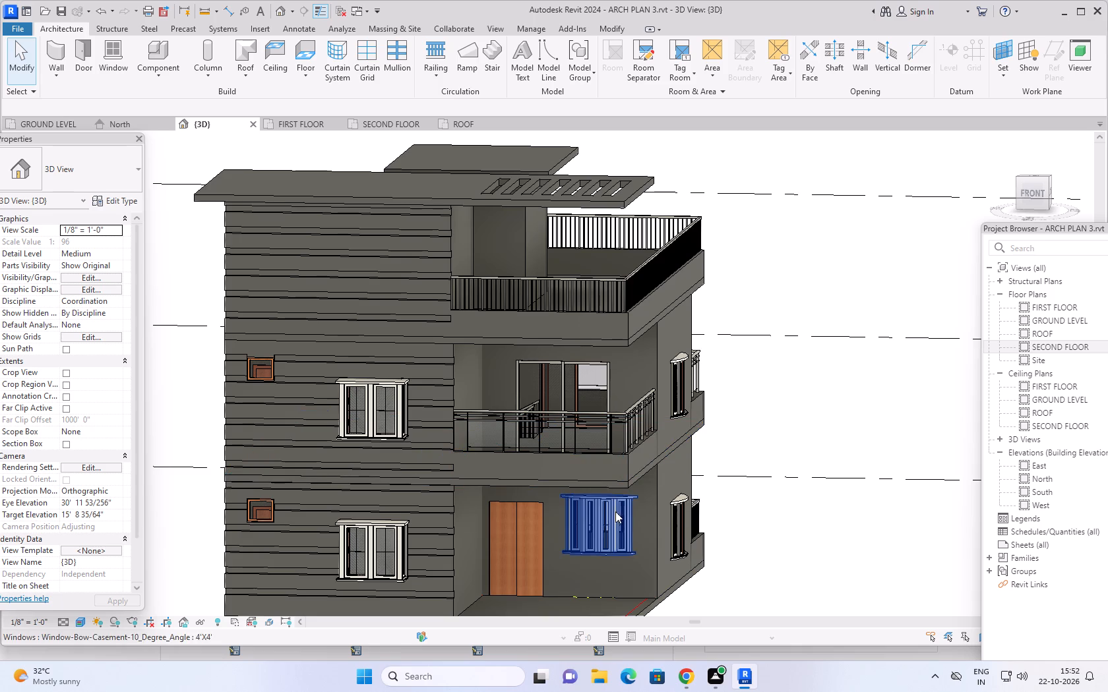
{"action": "scroll", "coordinate": [745, 511], "scroll_direction": "down", "scroll_amount": 1}
{"action": "middle_click_drag", "start_coordinate": [768, 527], "coordinate": [714, 505]}
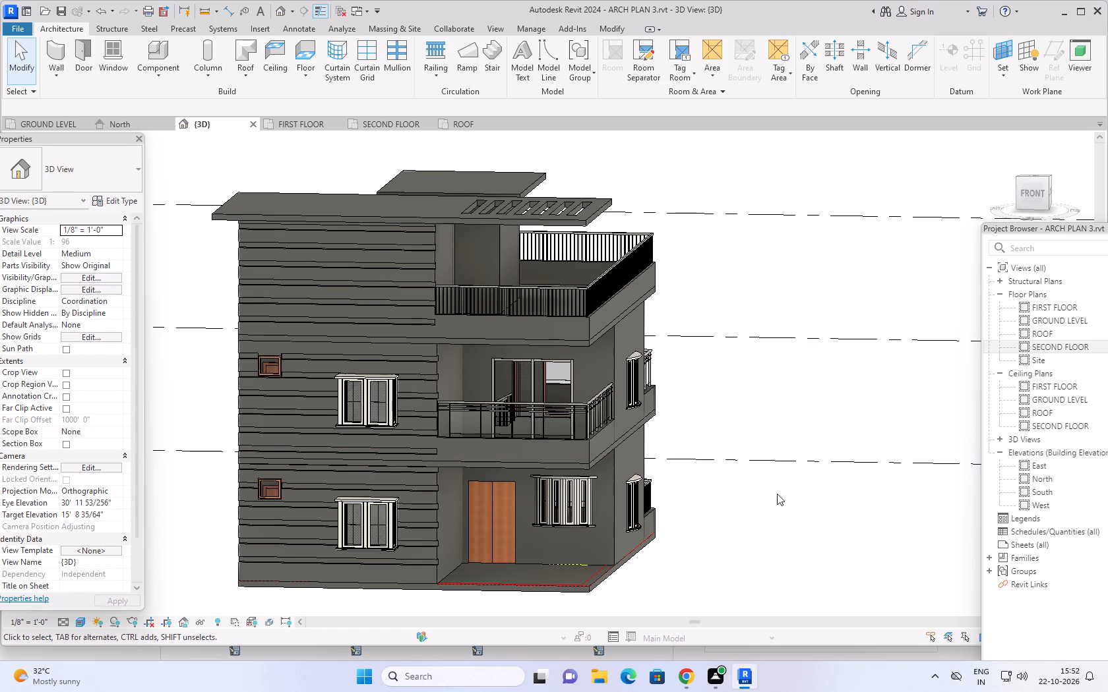
{"action": "middle_click_drag", "start_coordinate": [737, 519], "coordinate": [762, 476]}
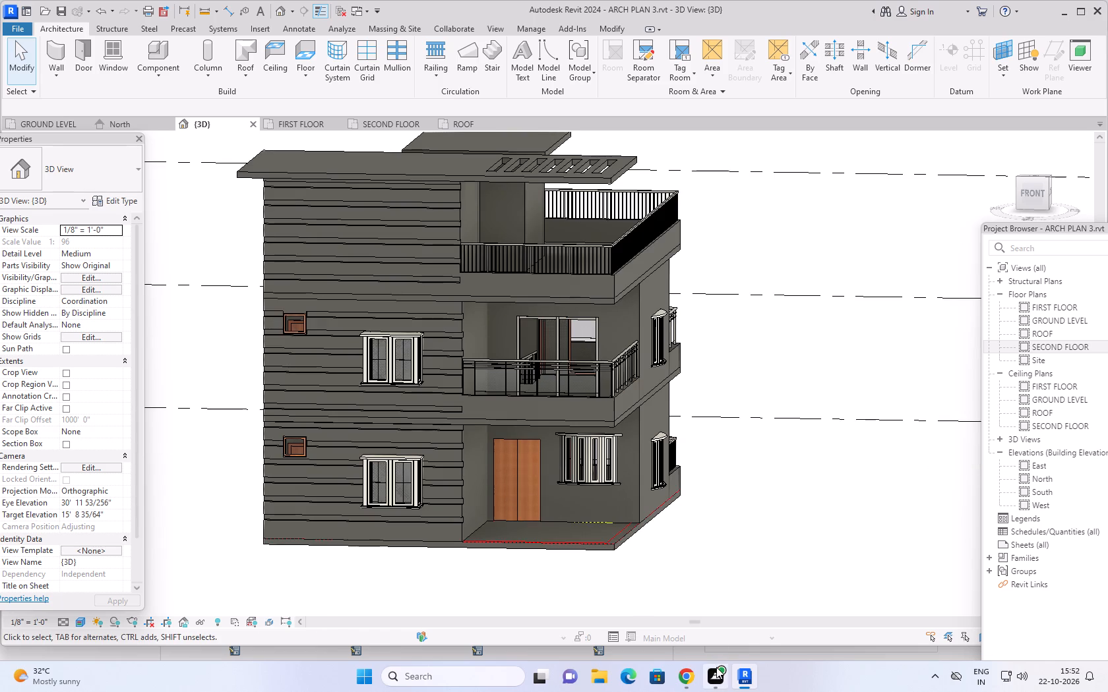
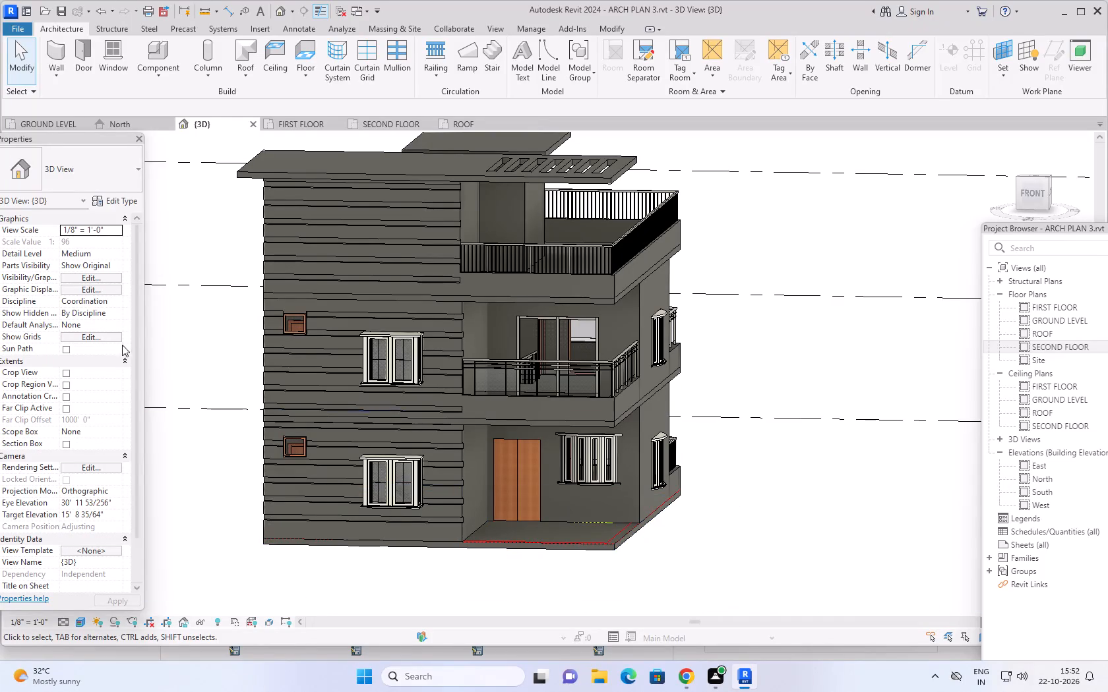
Review the GROUND LEVEL floor plan, checking the room layout, staircase, doors and window positions.
{"action": "left_click", "coordinate": [45, 122]}
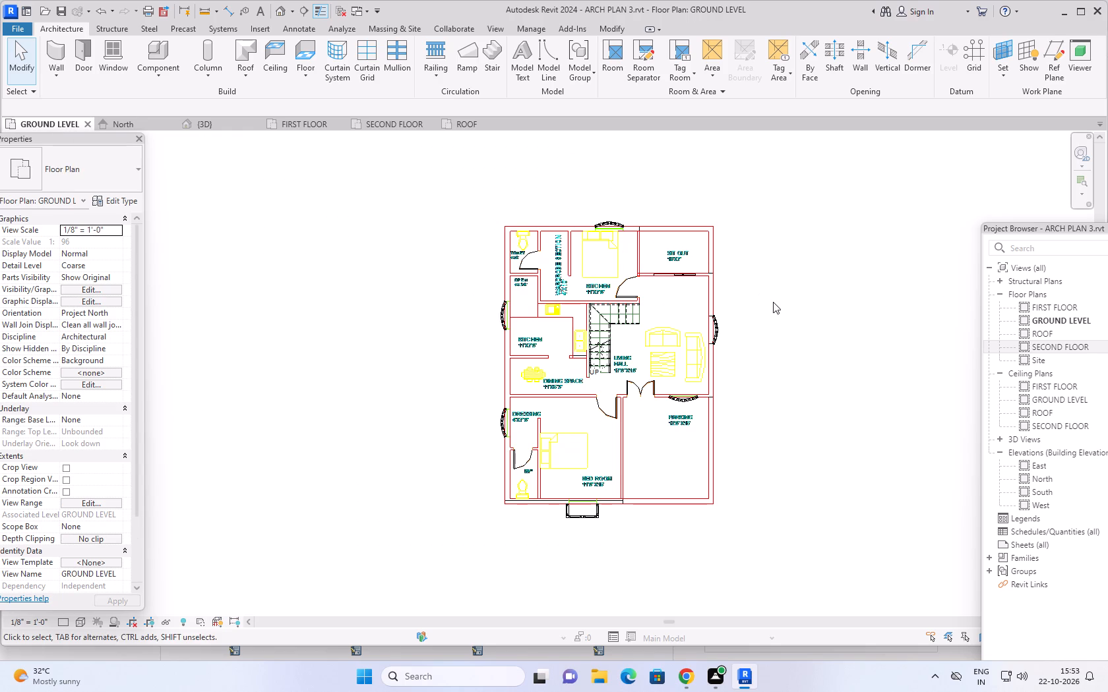
{"action": "middle_click_drag", "start_coordinate": [732, 302], "coordinate": [676, 295]}
{"action": "scroll", "coordinate": [605, 511], "scroll_direction": "up", "scroll_amount": 2}
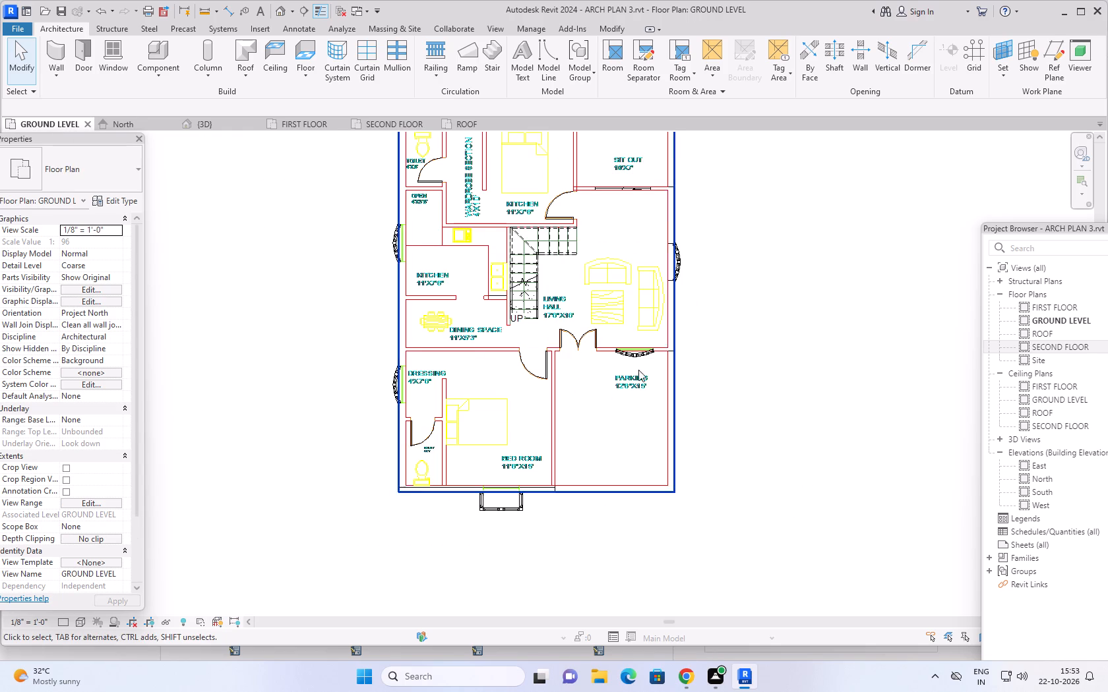
{"action": "scroll", "coordinate": [677, 370], "scroll_direction": "down", "scroll_amount": 1}
{"action": "middle_click_drag", "start_coordinate": [730, 295], "coordinate": [703, 342]}
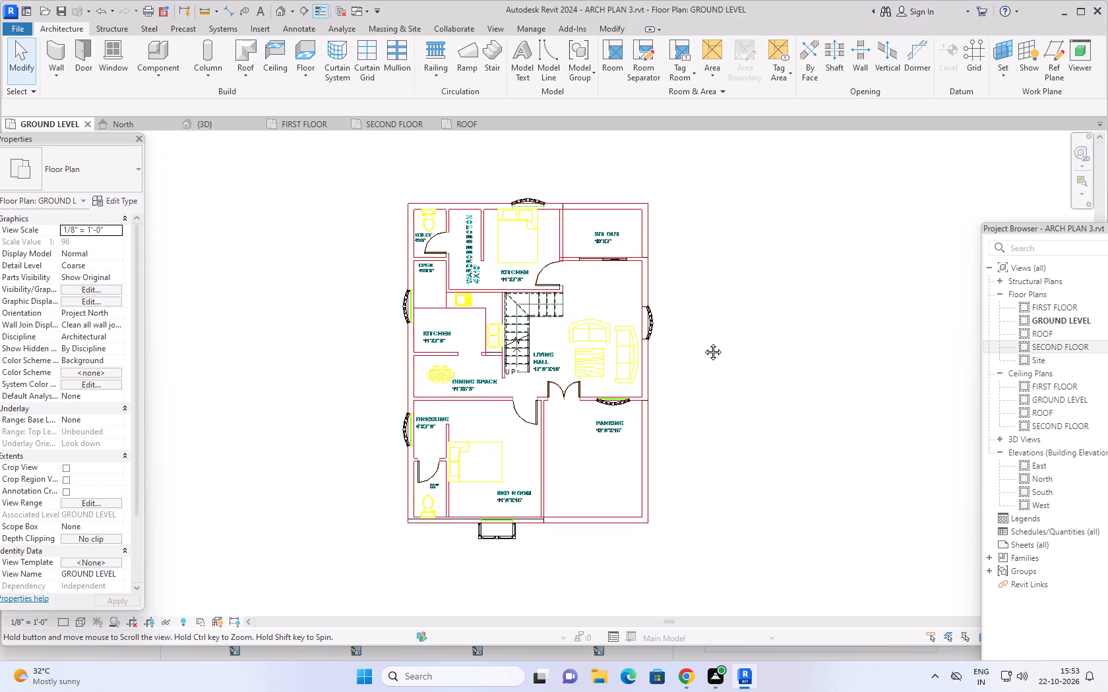
{"action": "middle_click_drag", "start_coordinate": [703, 342], "coordinate": [702, 345]}
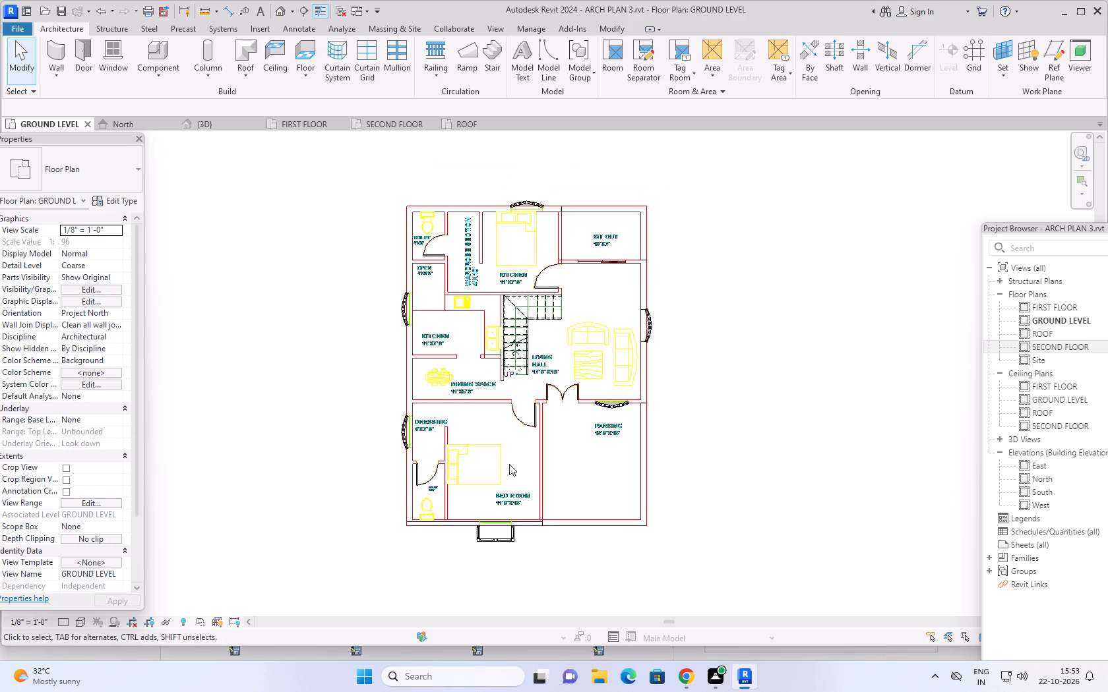
Examine the house's front and right side in 3D, from the slotted roof slab and balconies down to the entrance.
{"action": "left_click", "coordinate": [217, 127]}
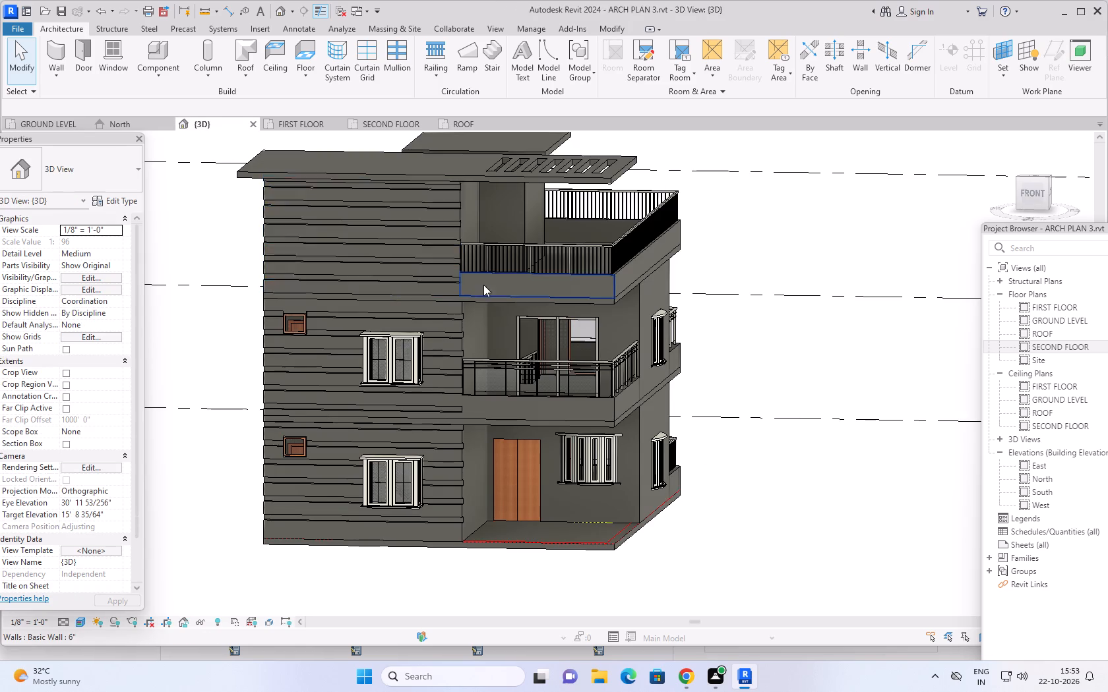
{"action": "scroll", "coordinate": [494, 285], "scroll_direction": "down", "scroll_amount": 1}
{"action": "middle_click_drag", "start_coordinate": [702, 342], "coordinate": [729, 327]}
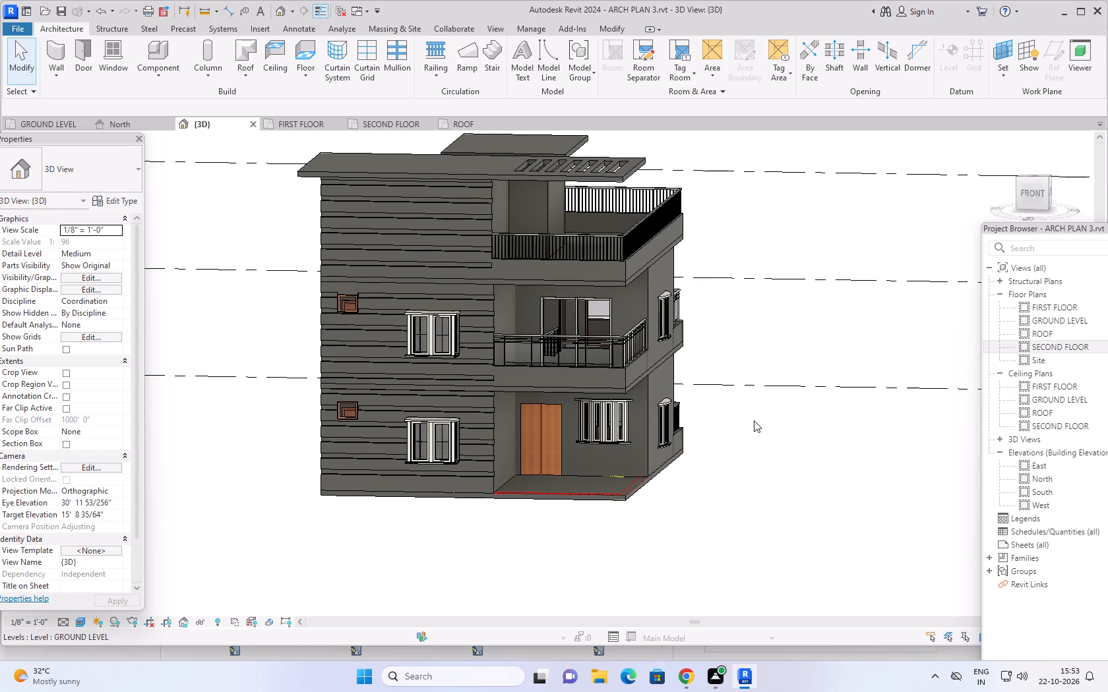
{"action": "middle_click_drag", "start_coordinate": [751, 439], "coordinate": [742, 418]}
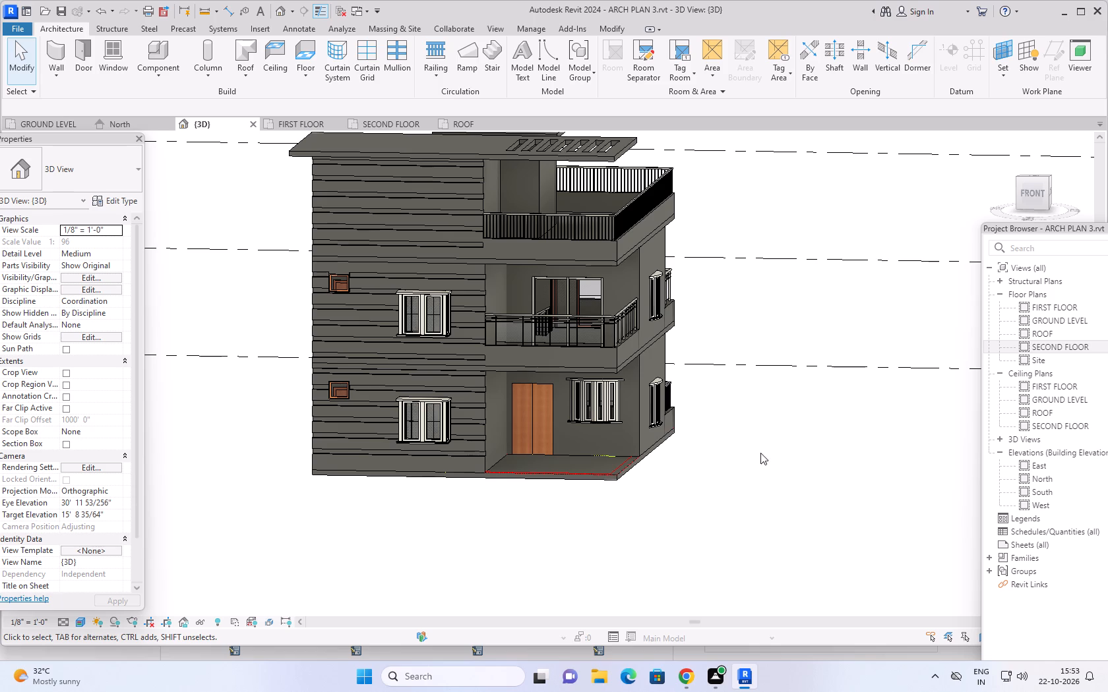
{"action": "middle_click_drag", "start_coordinate": [731, 435], "coordinate": [715, 422]}
{"action": "middle_click_drag", "start_coordinate": [751, 388], "coordinate": [741, 417]}
{"action": "middle_click_drag", "start_coordinate": [735, 449], "coordinate": [731, 421]}
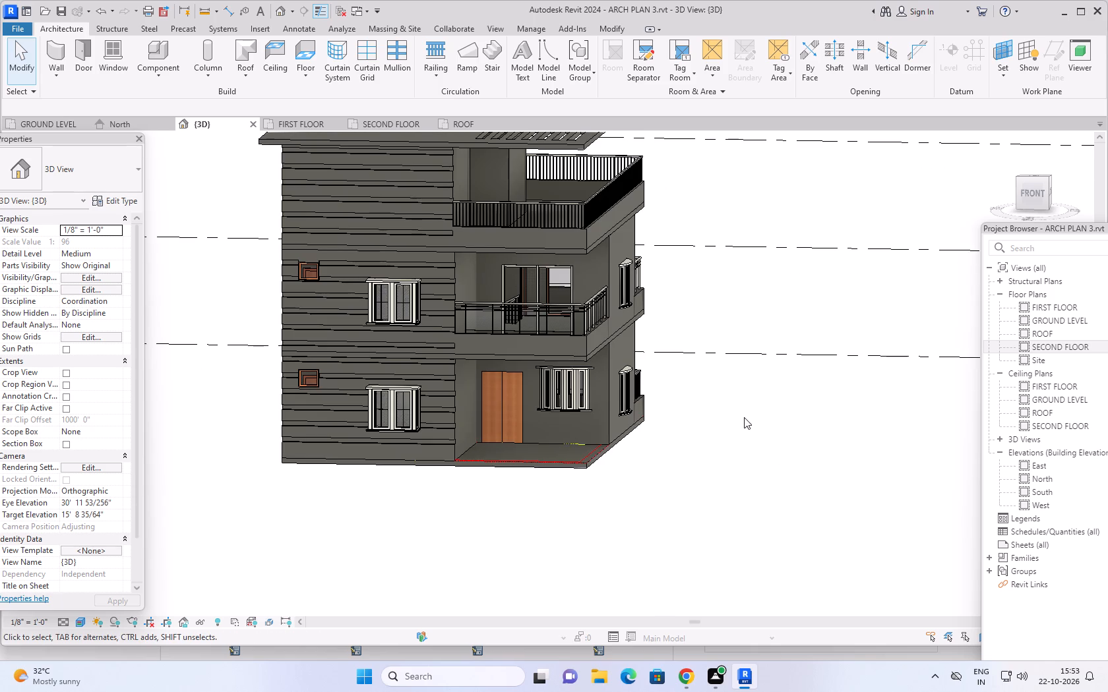
{"action": "middle_click_drag", "start_coordinate": [746, 418], "coordinate": [739, 408]}
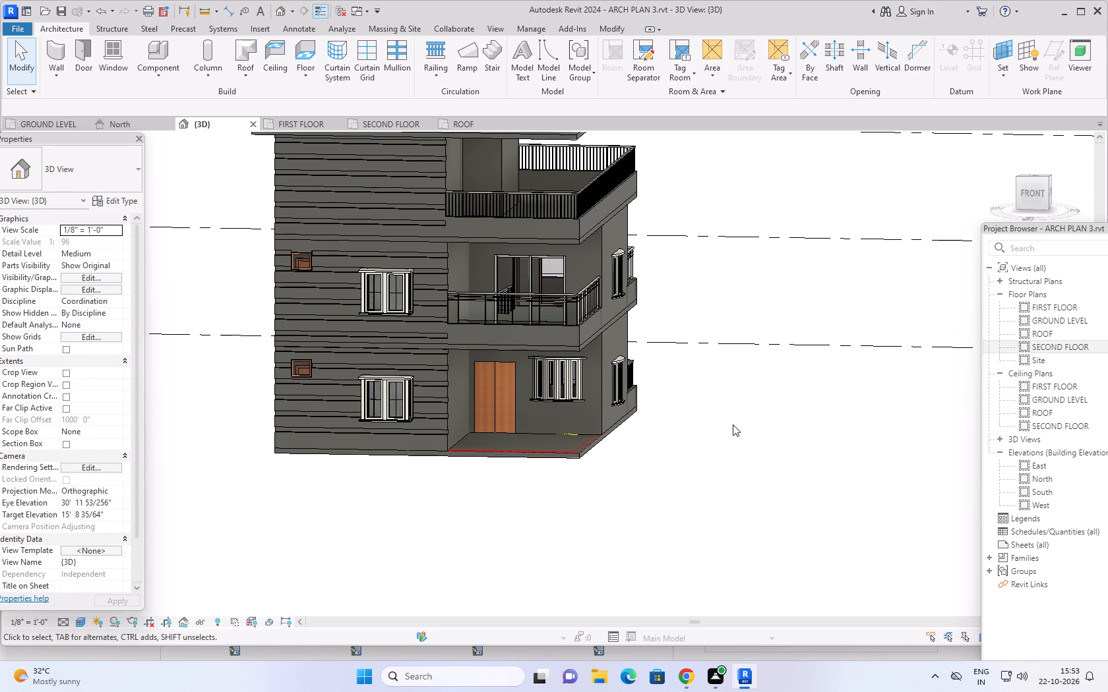
{"action": "middle_click_drag", "start_coordinate": [729, 422], "coordinate": [722, 403]}
{"action": "scroll", "coordinate": [722, 406], "scroll_direction": "up", "scroll_amount": 1}
{"action": "scroll", "coordinate": [723, 404], "scroll_direction": "down", "scroll_amount": 1}
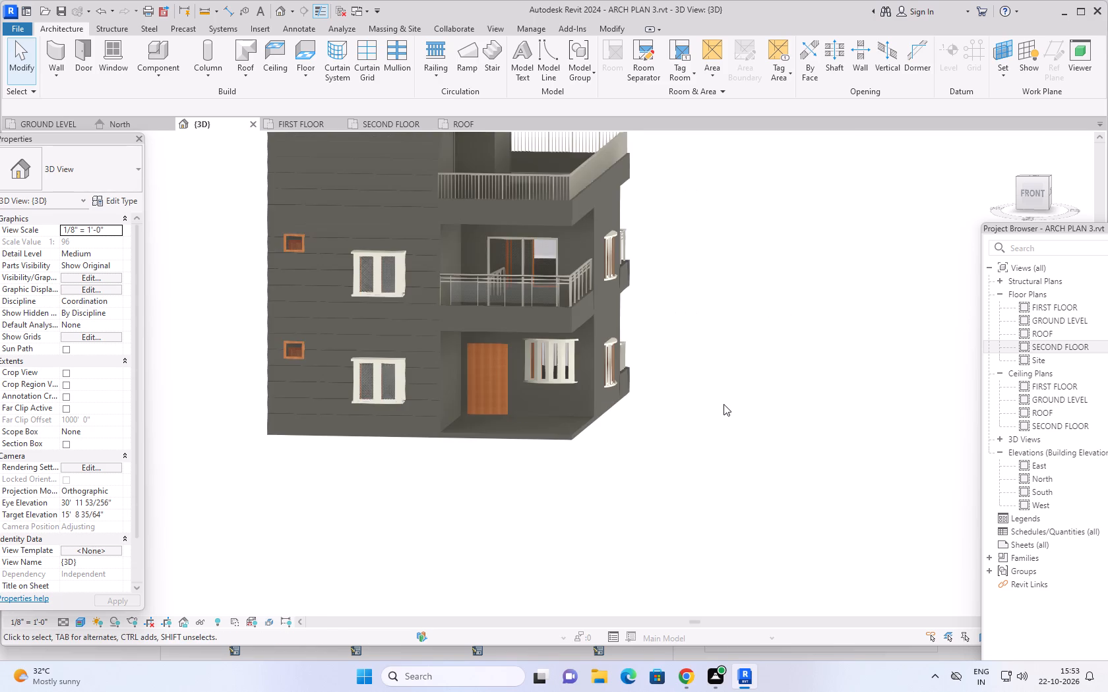
{"action": "scroll", "coordinate": [727, 401], "scroll_direction": "down", "scroll_amount": 1}
{"action": "middle_click_drag", "start_coordinate": [745, 349], "coordinate": [702, 427]}
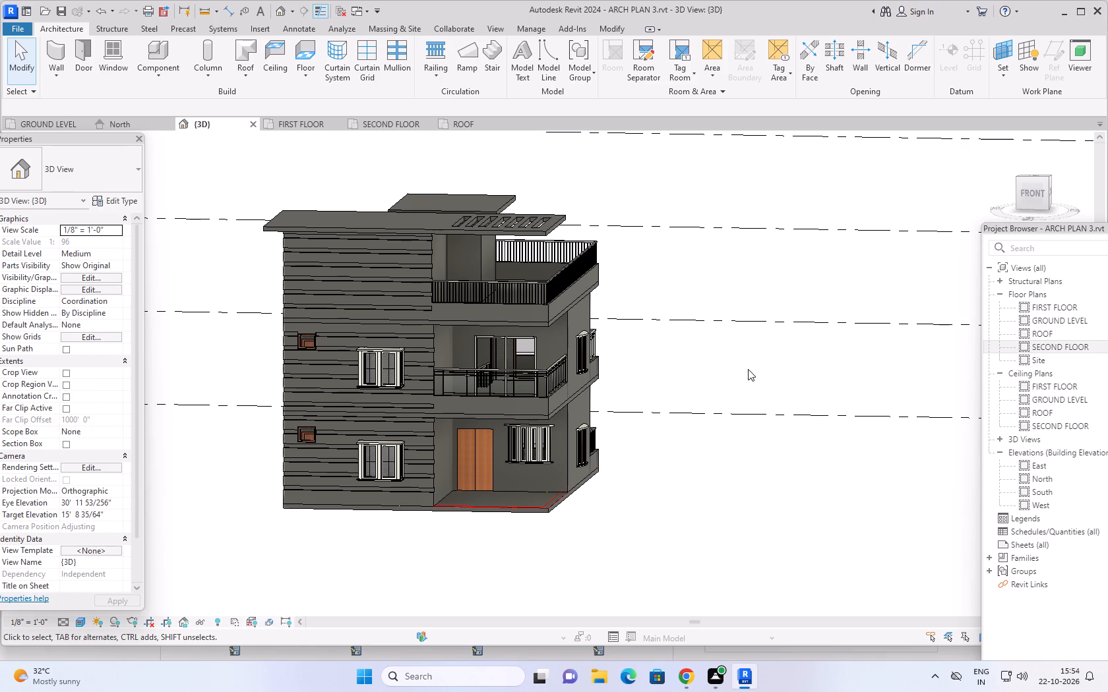
{"action": "middle_click_drag", "start_coordinate": [742, 389], "coordinate": [756, 343]}
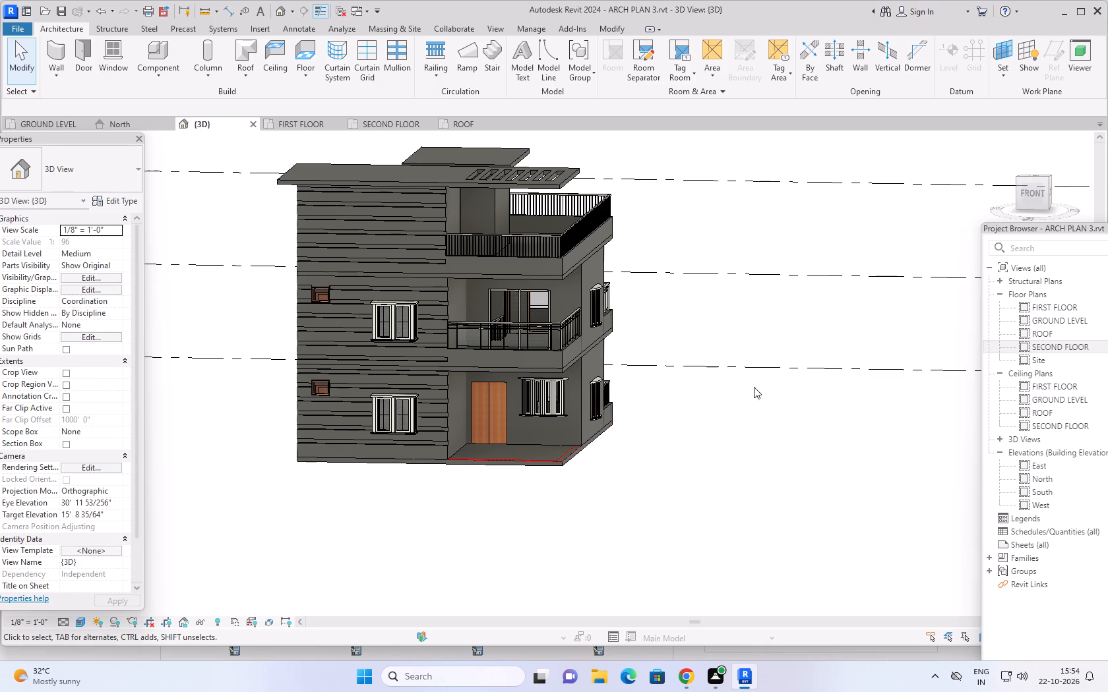
{"action": "scroll", "coordinate": [668, 473], "scroll_direction": "down", "scroll_amount": 1}
{"action": "middle_click_drag", "start_coordinate": [566, 505], "coordinate": [639, 521]}
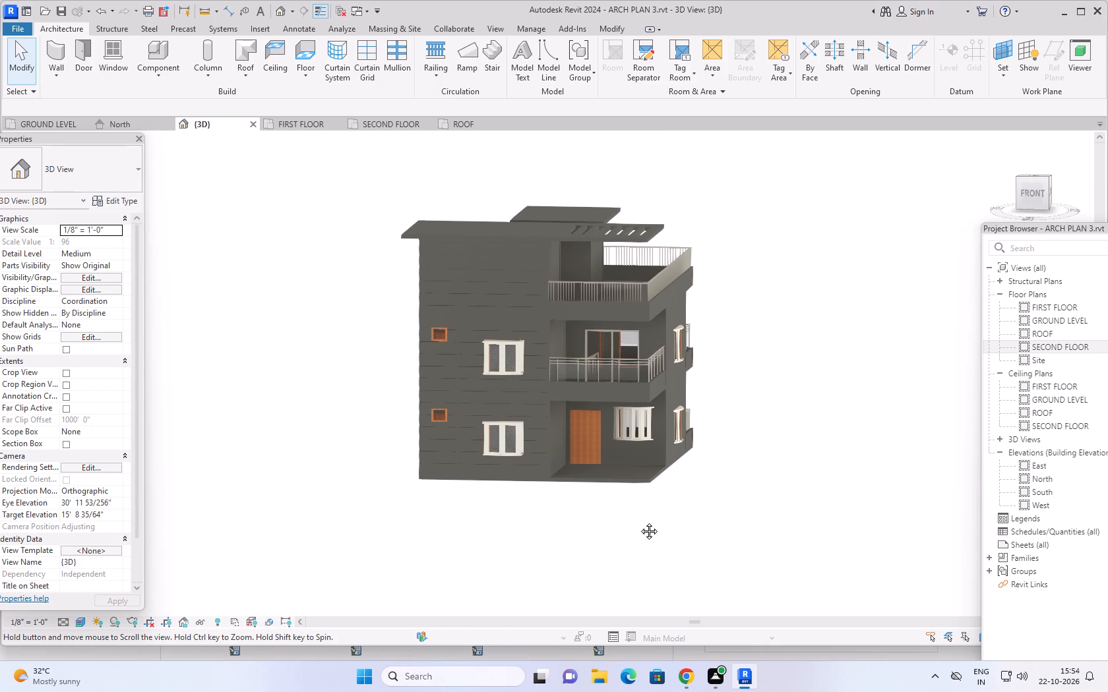
{"action": "middle_click_drag", "start_coordinate": [639, 521], "coordinate": [646, 546]}
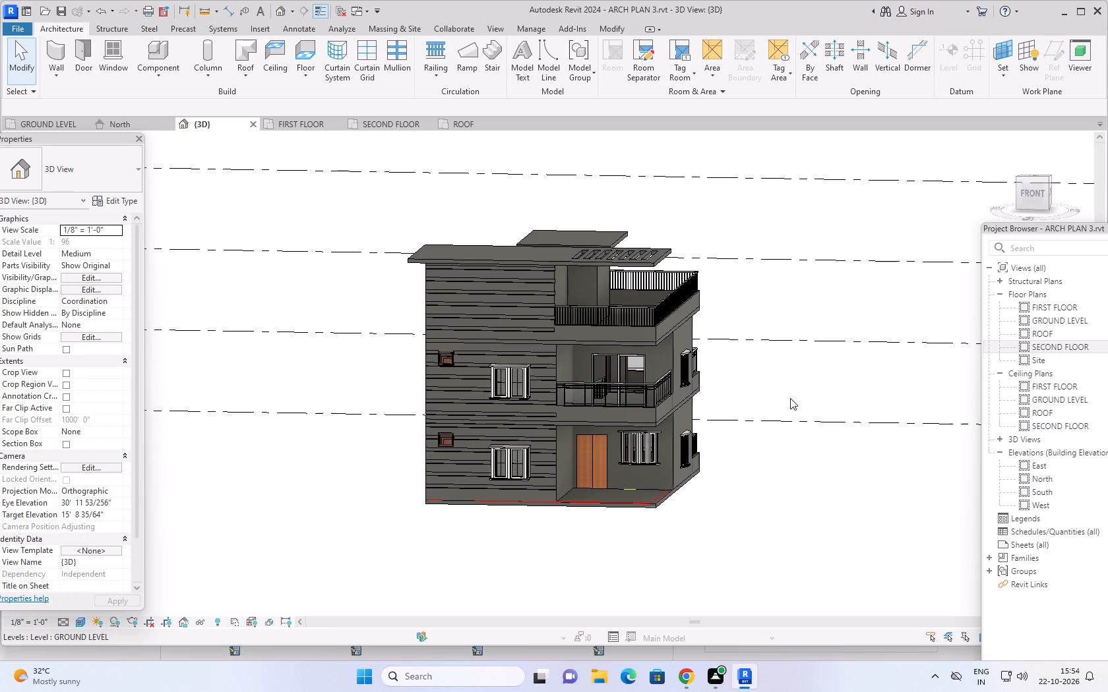
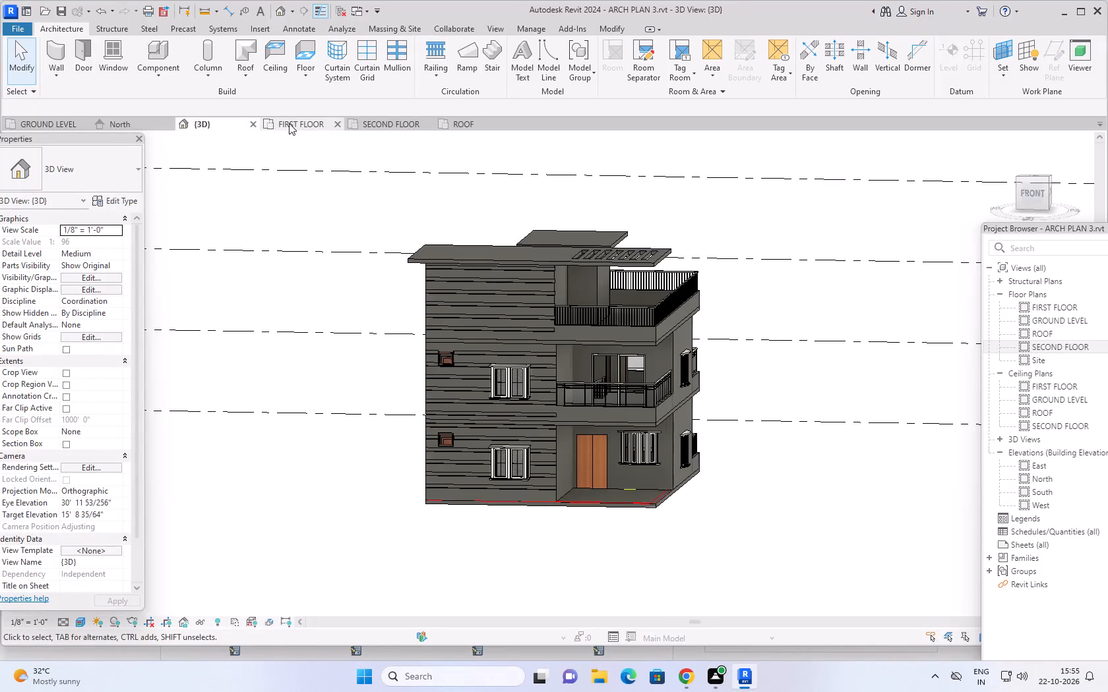
Review the FIRST FLOOR plan, checking the room layout, staircase, doors, windows and balconies.
{"action": "left_click", "coordinate": [289, 123]}
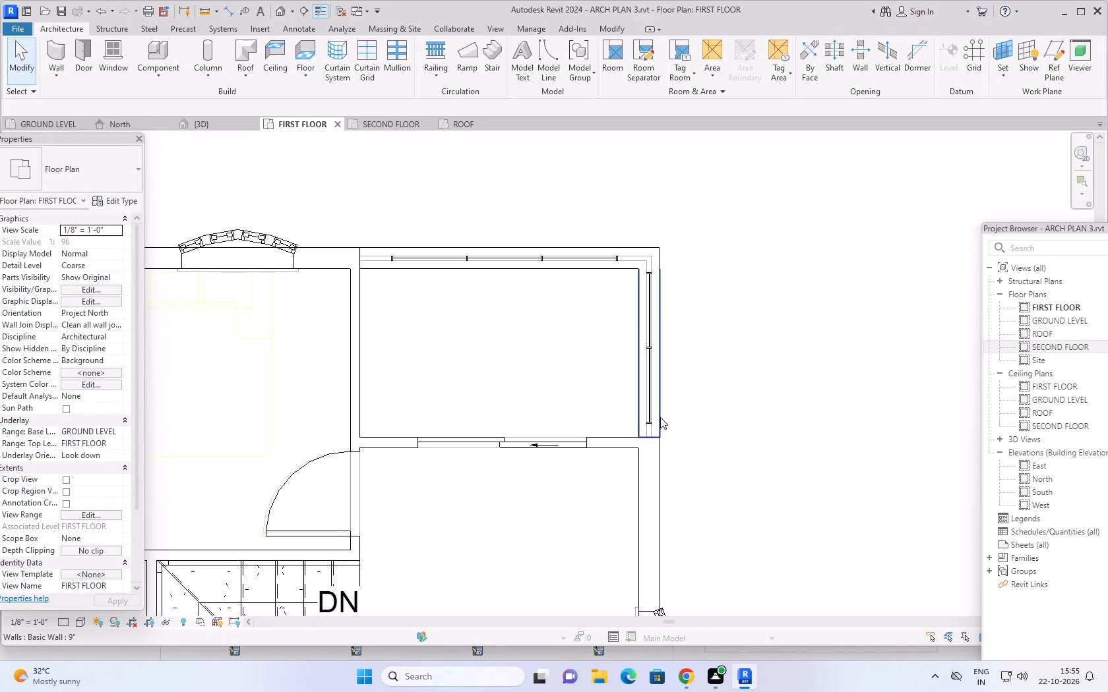
{"action": "scroll", "coordinate": [660, 414], "scroll_direction": "down", "scroll_amount": 6}
{"action": "middle_click_drag", "start_coordinate": [711, 429], "coordinate": [745, 258]}
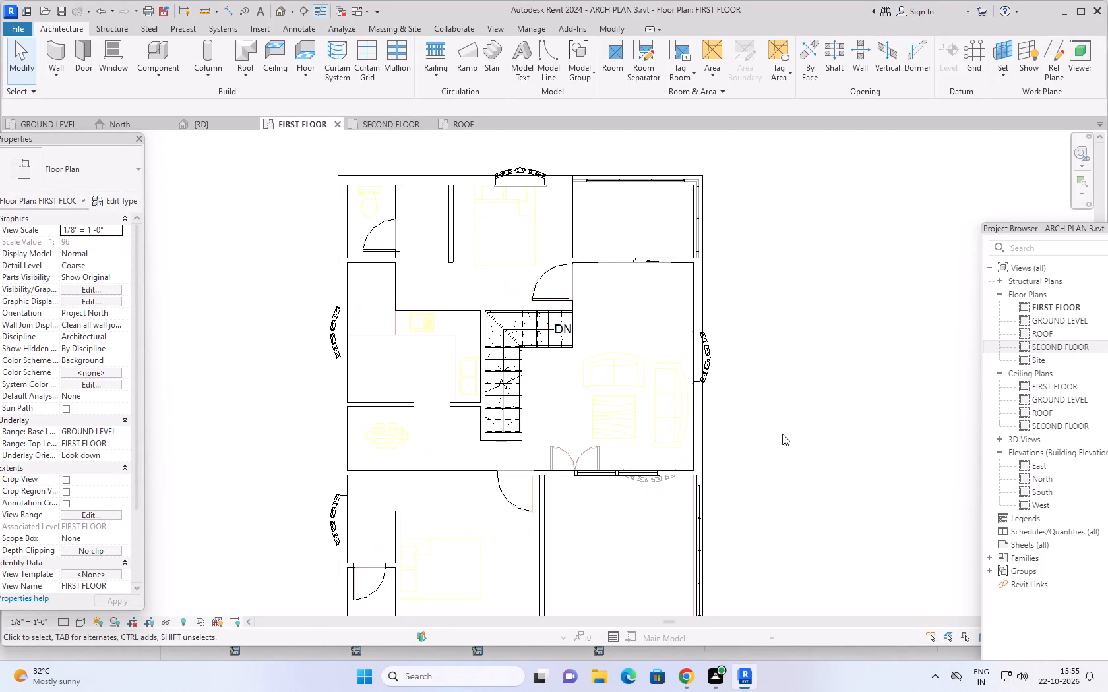
{"action": "middle_click_drag", "start_coordinate": [782, 429], "coordinate": [778, 332]}
{"action": "scroll", "coordinate": [475, 435], "scroll_direction": "up", "scroll_amount": 1}
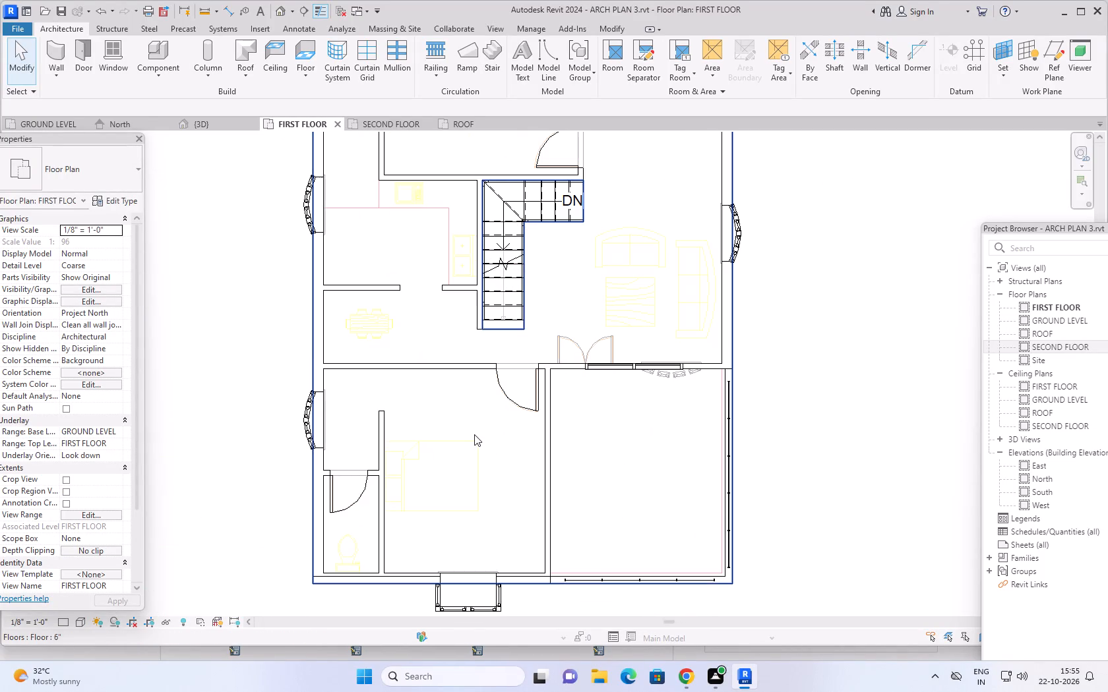
{"action": "middle_click_drag", "start_coordinate": [482, 413], "coordinate": [476, 513]}
{"action": "scroll", "coordinate": [567, 355], "scroll_direction": "down", "scroll_amount": 2}
{"action": "middle_click_drag", "start_coordinate": [587, 337], "coordinate": [572, 430]}
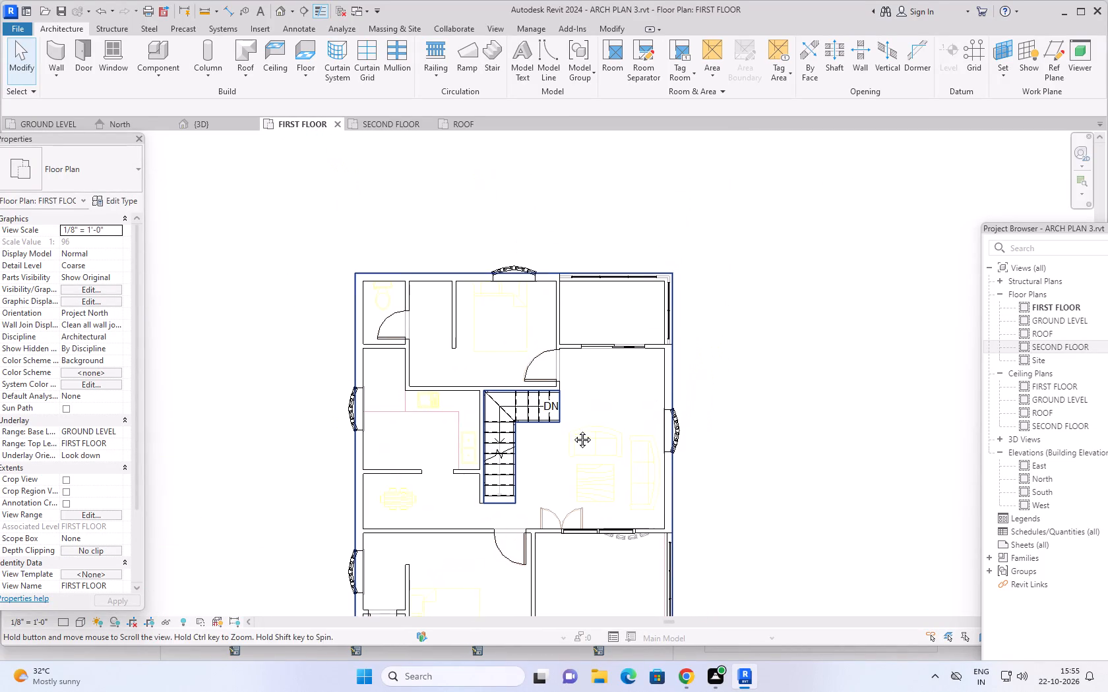
{"action": "middle_click_drag", "start_coordinate": [572, 430], "coordinate": [572, 430]}
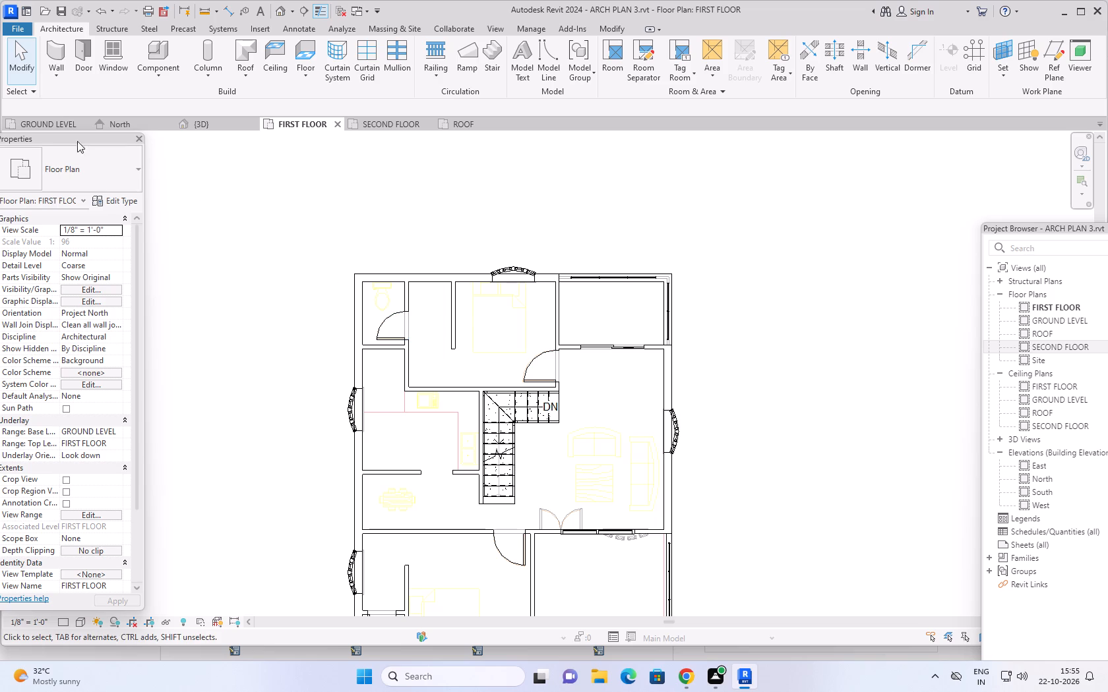
Start an in-place model in the 3D view and look through the Architecture family categories for a suitable one.
{"action": "left_click", "coordinate": [214, 122]}
{"action": "left_click", "coordinate": [165, 75]}
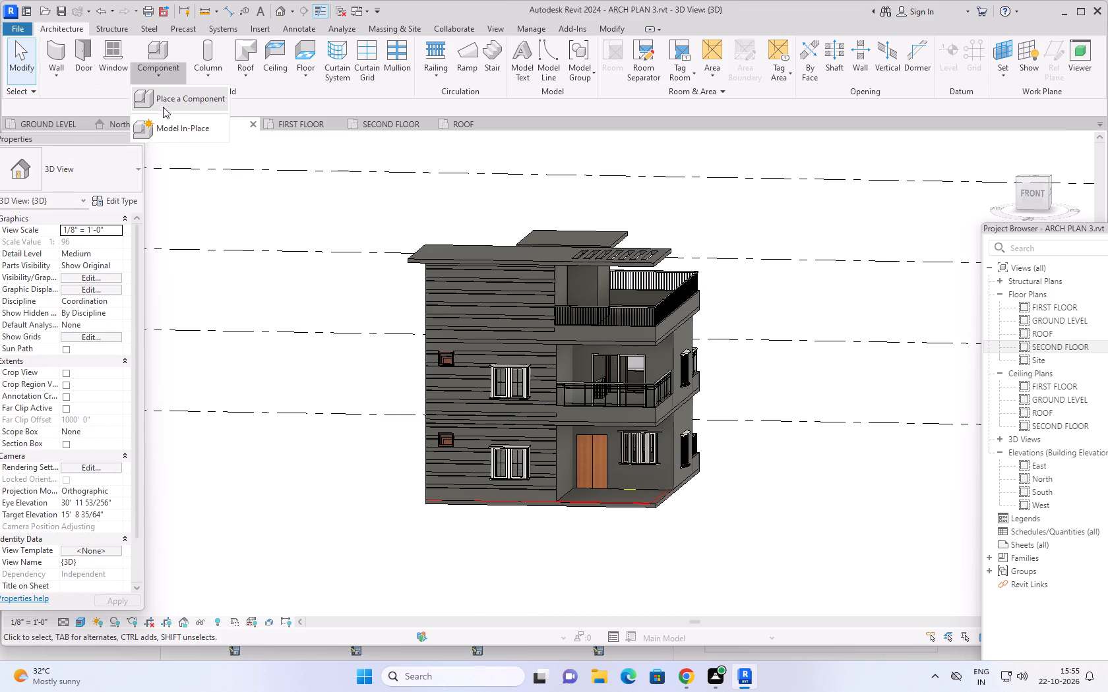
{"action": "left_click", "coordinate": [175, 129]}
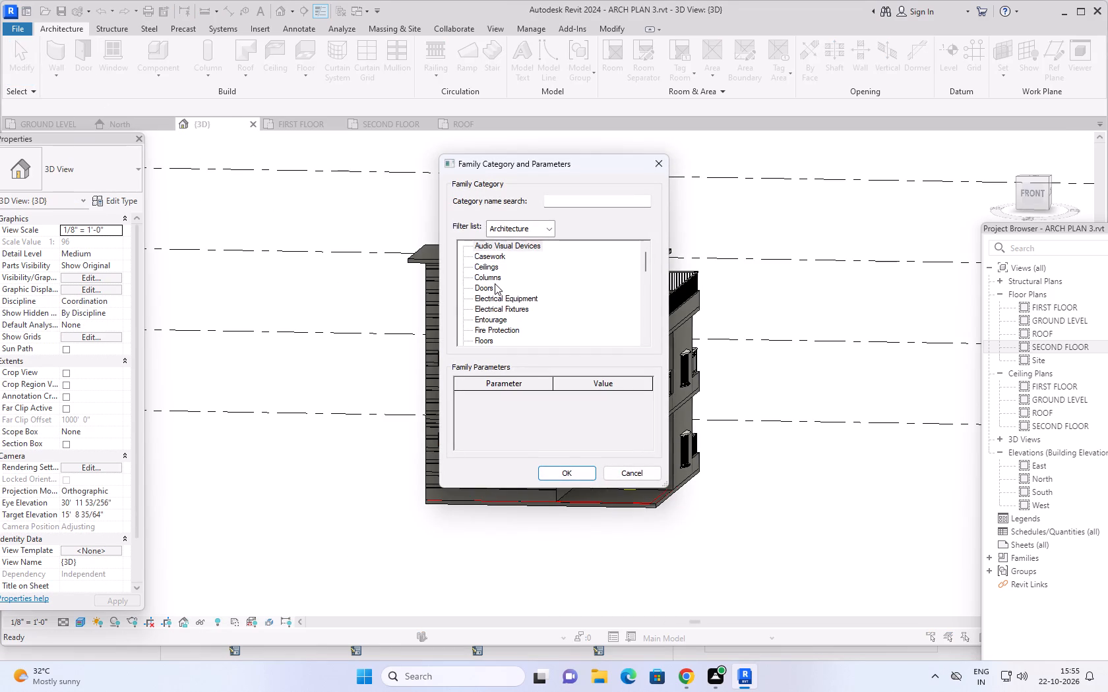
{"action": "scroll", "coordinate": [495, 283], "scroll_direction": "down", "scroll_amount": 5}
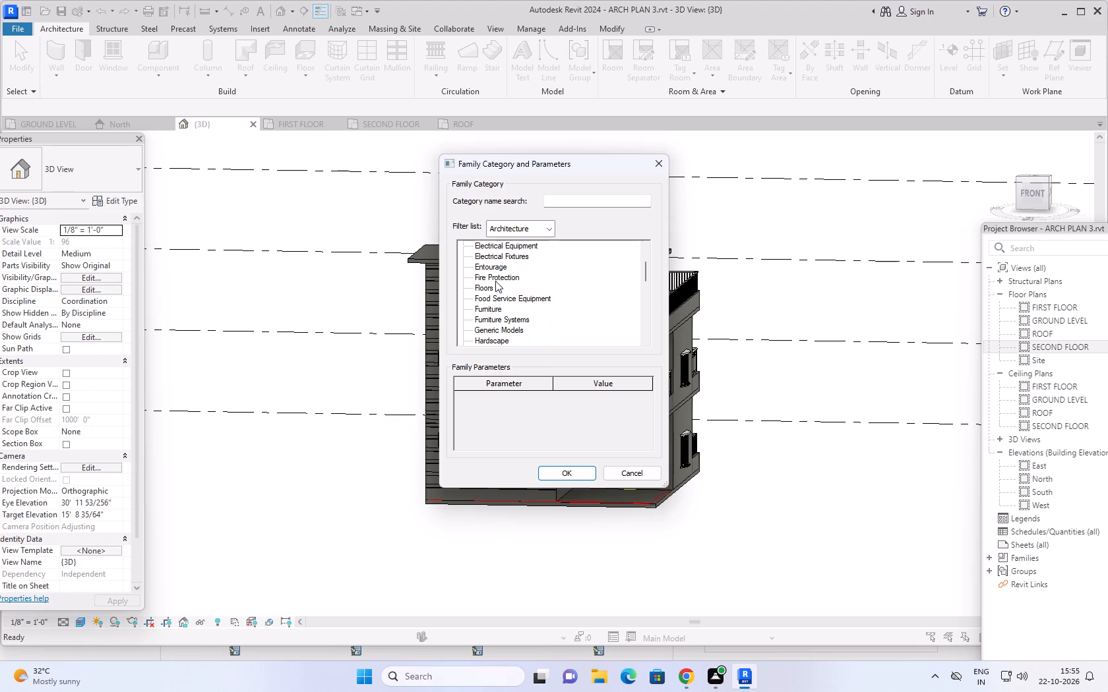
{"action": "scroll", "coordinate": [495, 281], "scroll_direction": "down", "scroll_amount": 20}
{"action": "scroll", "coordinate": [495, 281], "scroll_direction": "down", "scroll_amount": 5}
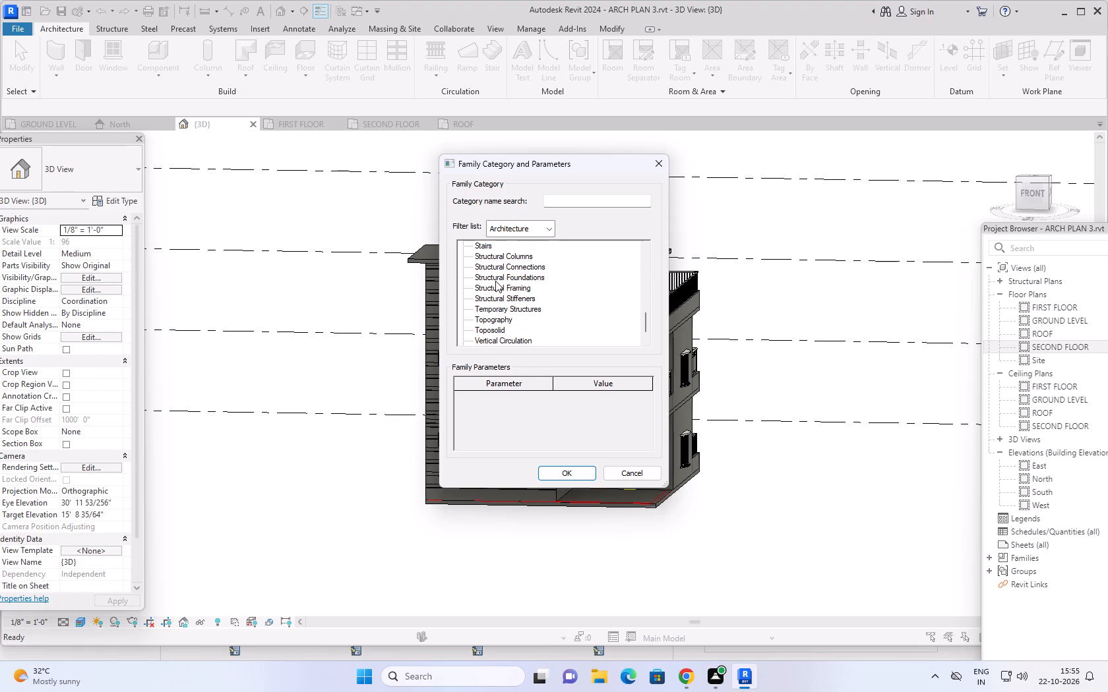
{"action": "scroll", "coordinate": [495, 281], "scroll_direction": "up", "scroll_amount": 4}
{"action": "scroll", "coordinate": [495, 281], "scroll_direction": "down", "scroll_amount": 9}
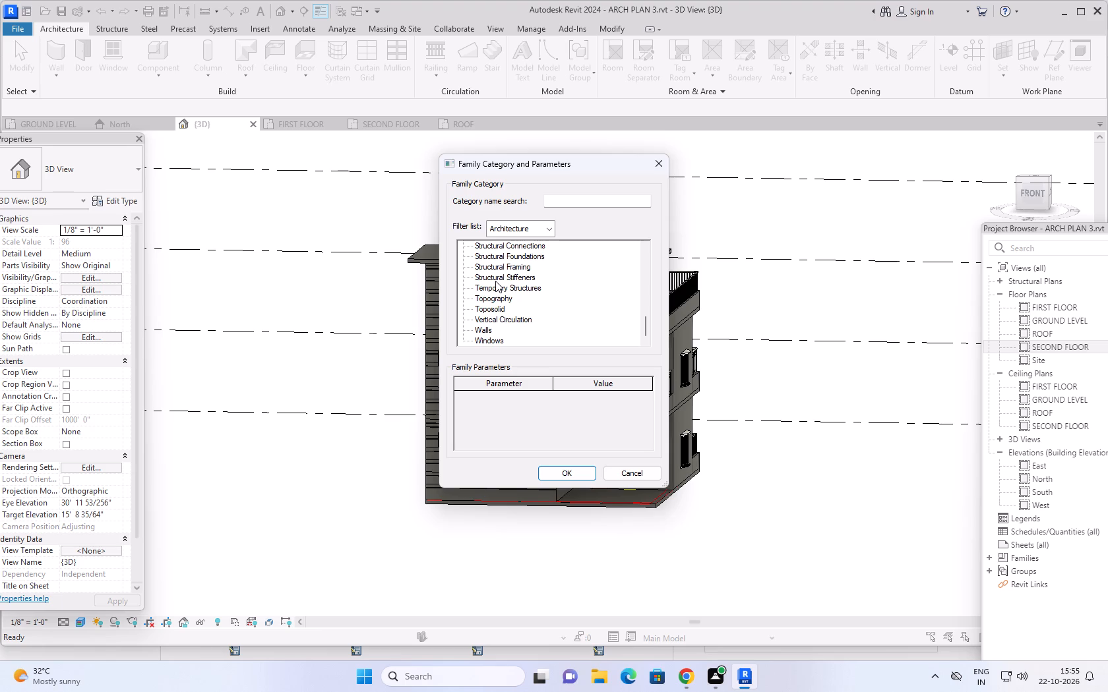
{"action": "scroll", "coordinate": [495, 281], "scroll_direction": "down", "scroll_amount": 8}
{"action": "scroll", "coordinate": [495, 281], "scroll_direction": "up", "scroll_amount": 3}
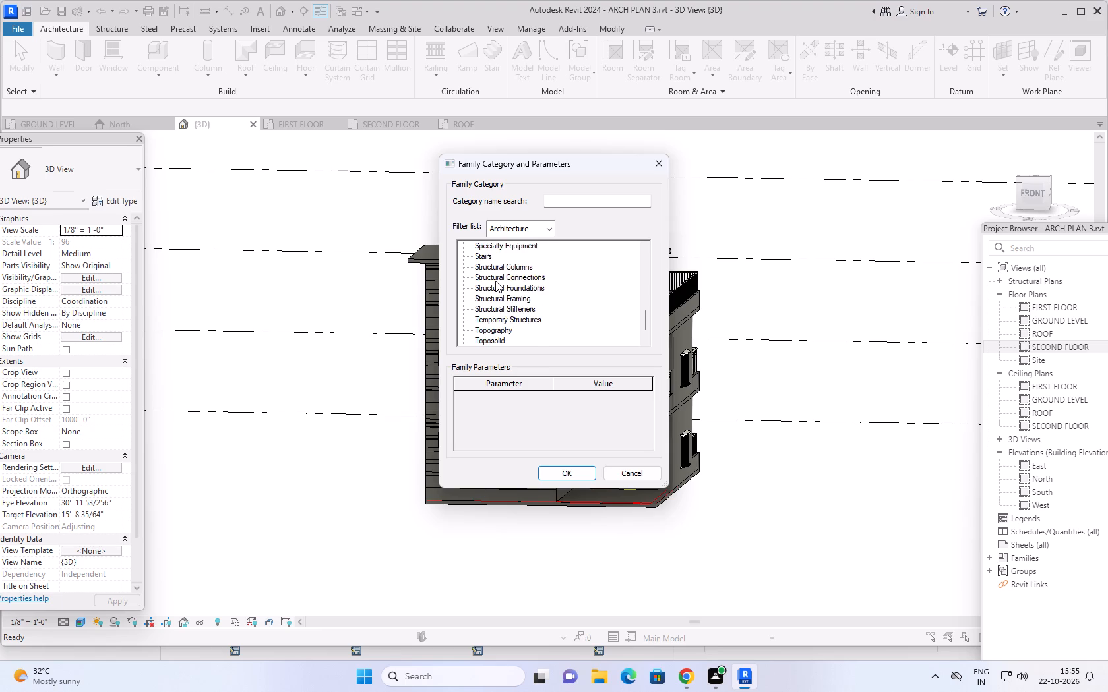
{"action": "scroll", "coordinate": [495, 281], "scroll_direction": "up", "scroll_amount": 11}
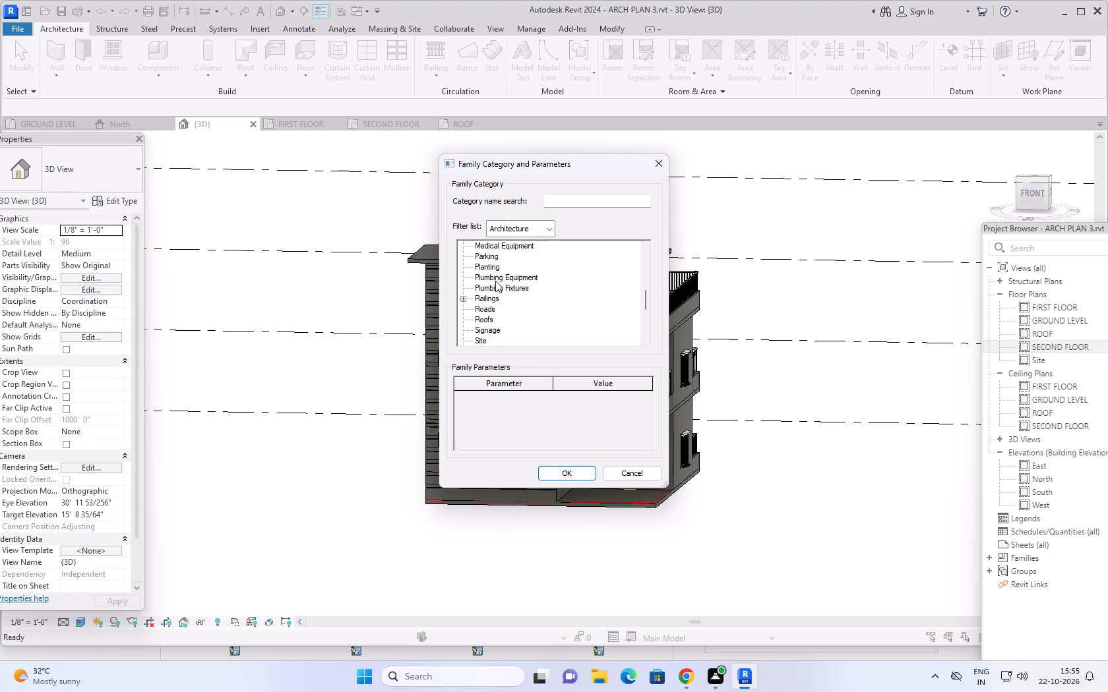
{"action": "scroll", "coordinate": [495, 281], "scroll_direction": "up", "scroll_amount": 14}
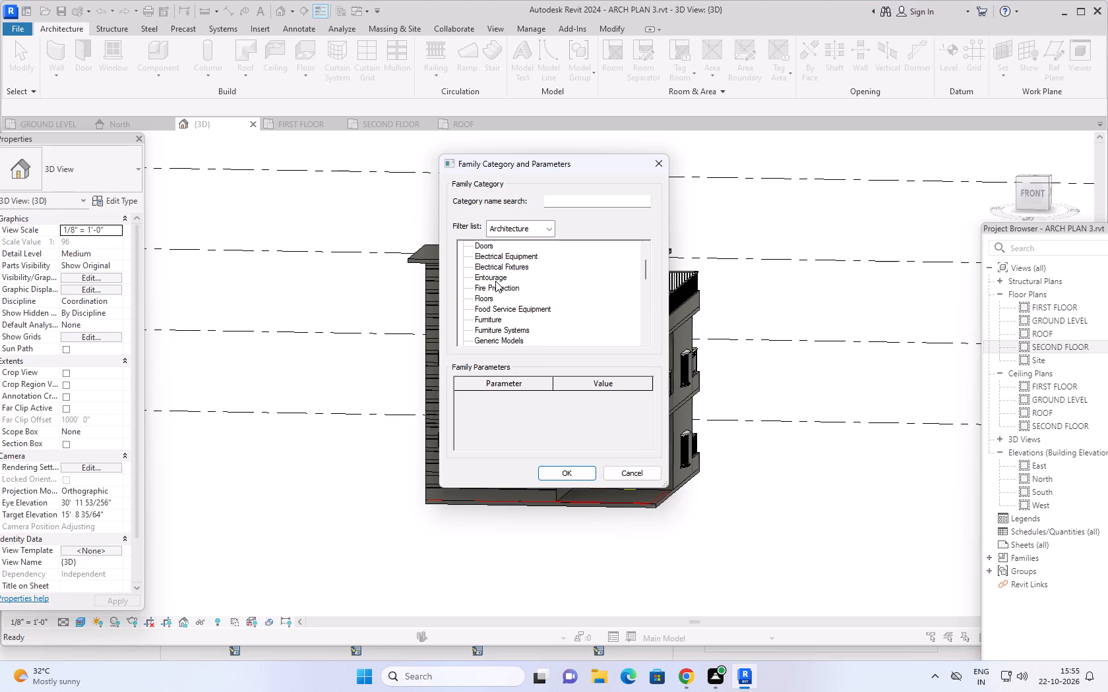
{"action": "scroll", "coordinate": [495, 281], "scroll_direction": "up", "scroll_amount": 13}
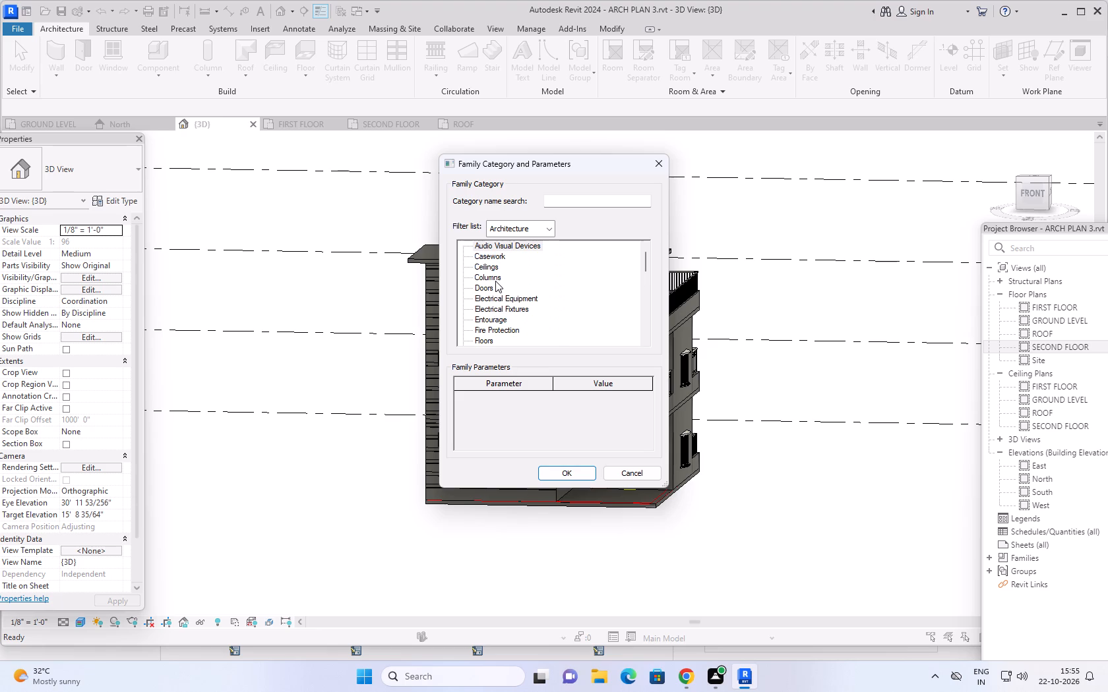
{"action": "scroll", "coordinate": [495, 281], "scroll_direction": "up", "scroll_amount": 18}
{"action": "scroll", "coordinate": [495, 281], "scroll_direction": "up", "scroll_amount": 20}
{"action": "scroll", "coordinate": [495, 281], "scroll_direction": "up", "scroll_amount": 10}
{"action": "scroll", "coordinate": [495, 281], "scroll_direction": "down", "scroll_amount": 8}
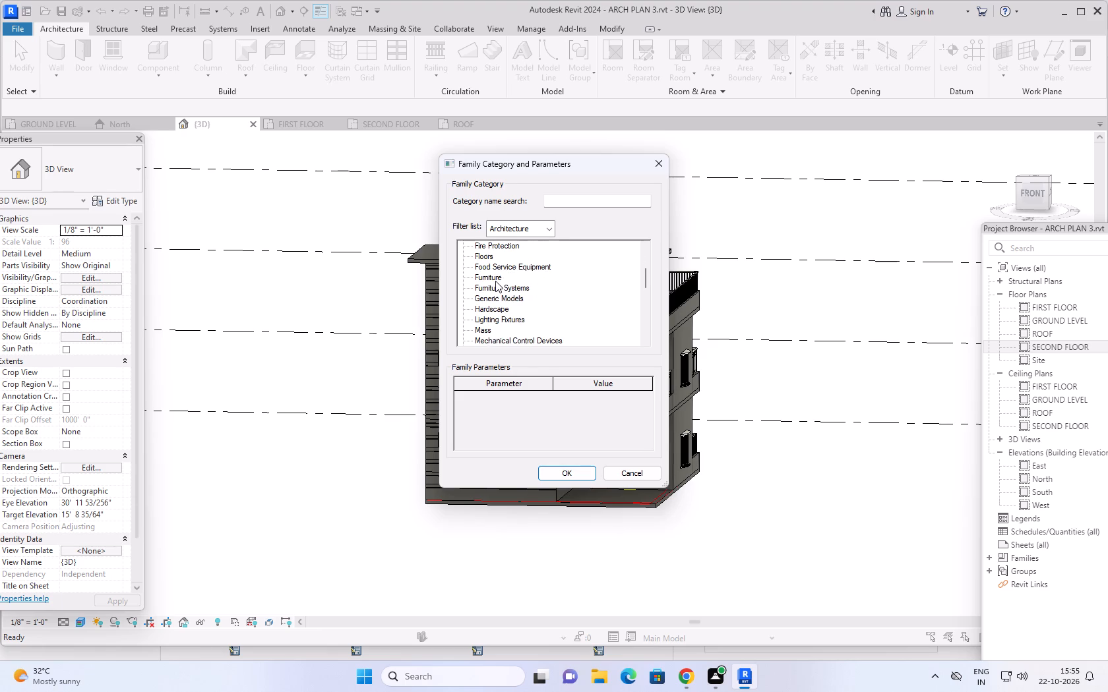
{"action": "scroll", "coordinate": [495, 281], "scroll_direction": "down", "scroll_amount": 2}
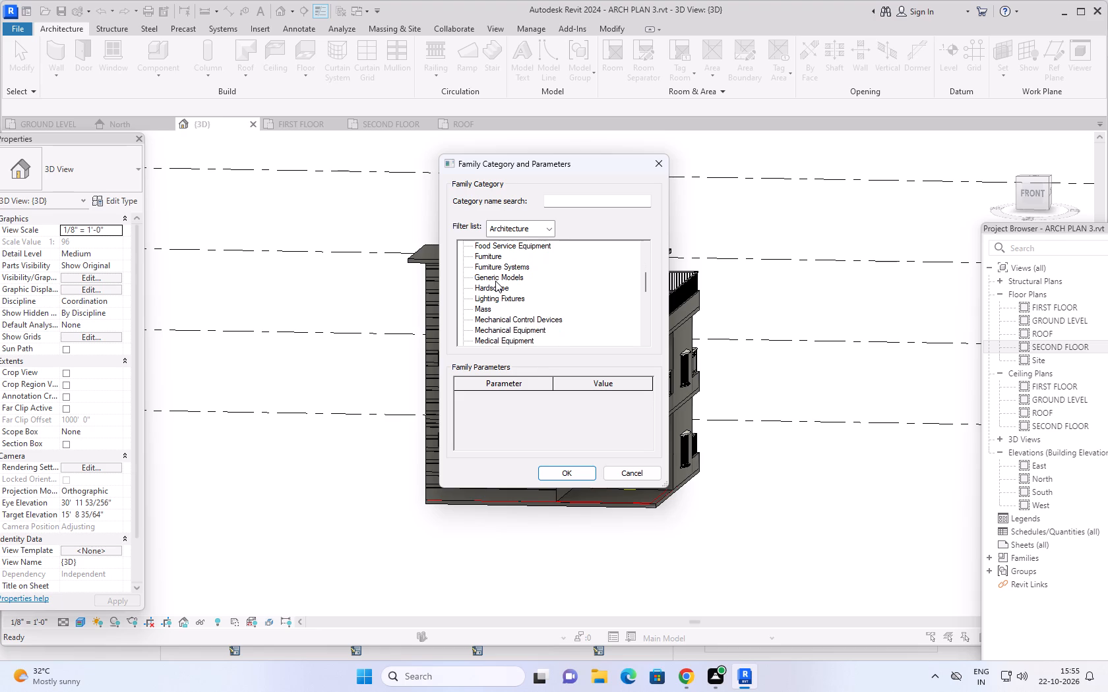
{"action": "scroll", "coordinate": [512, 277], "scroll_direction": "down", "scroll_amount": 1}
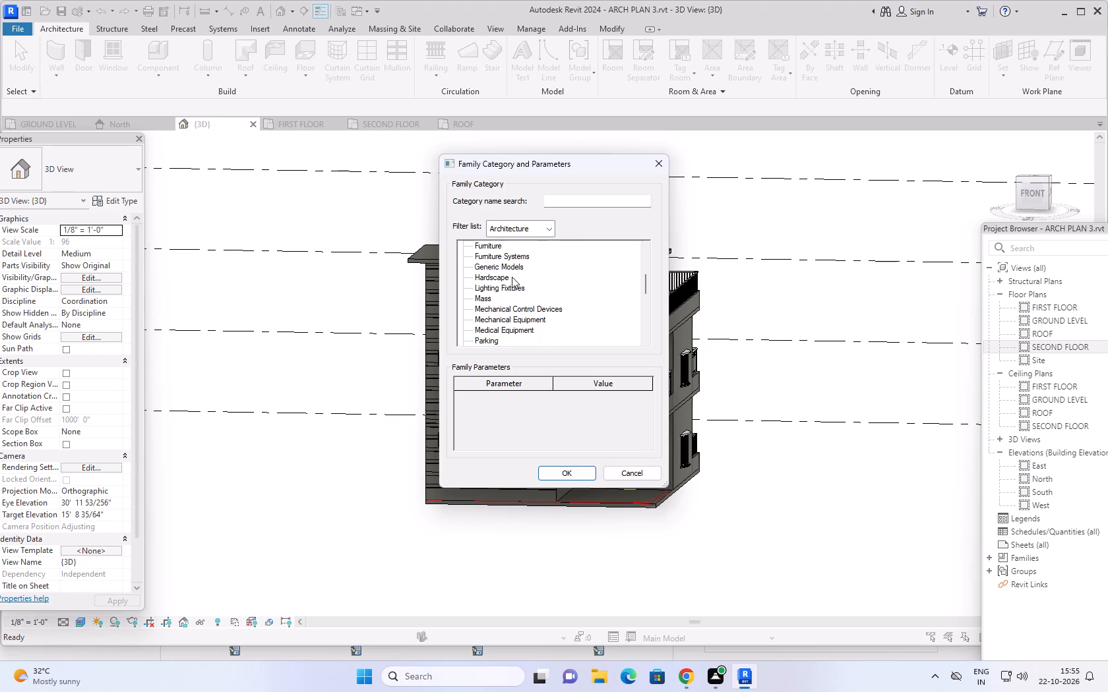
{"action": "scroll", "coordinate": [512, 277], "scroll_direction": "down", "scroll_amount": 3}
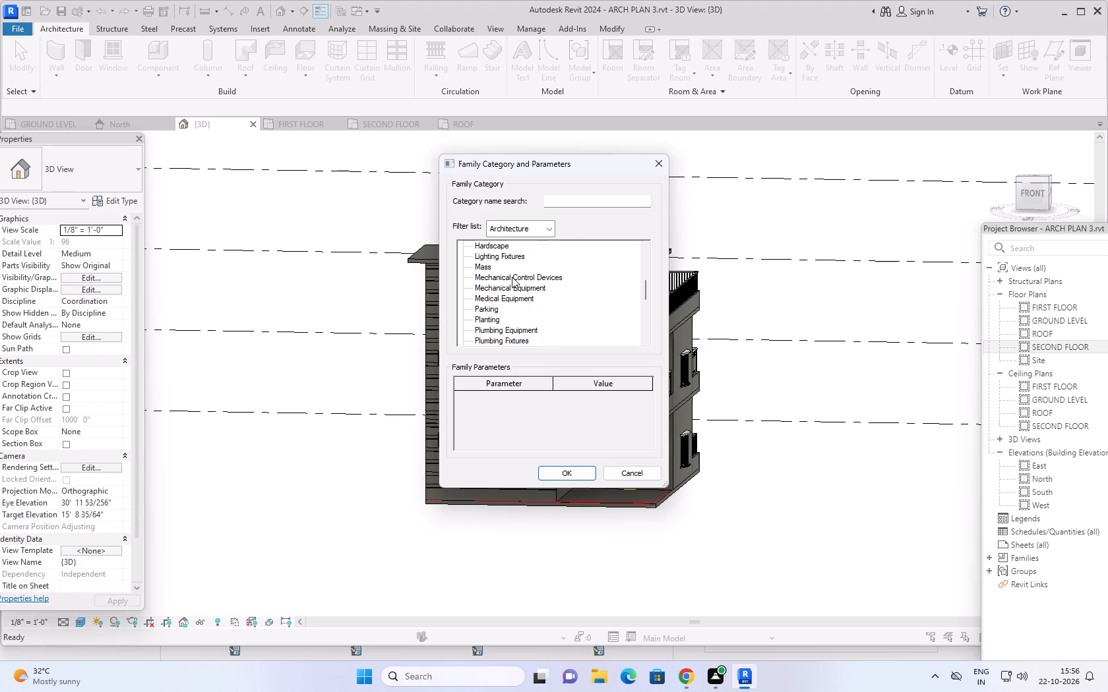
{"action": "scroll", "coordinate": [512, 277], "scroll_direction": "down", "scroll_amount": 3}
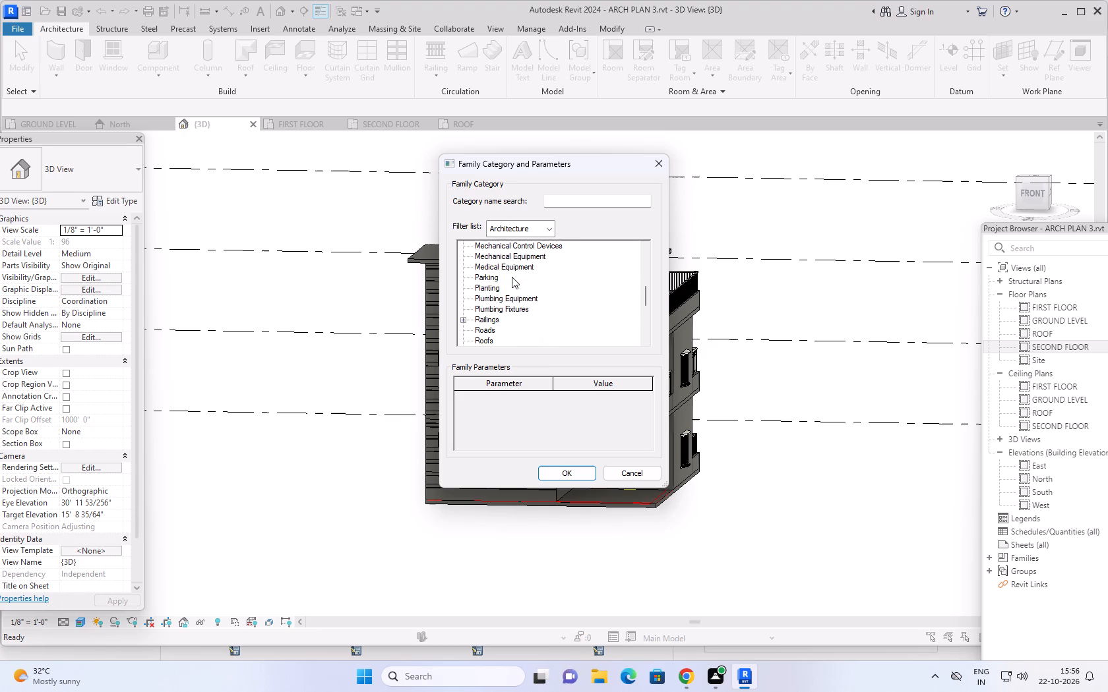
{"action": "scroll", "coordinate": [512, 277], "scroll_direction": "down", "scroll_amount": 2}
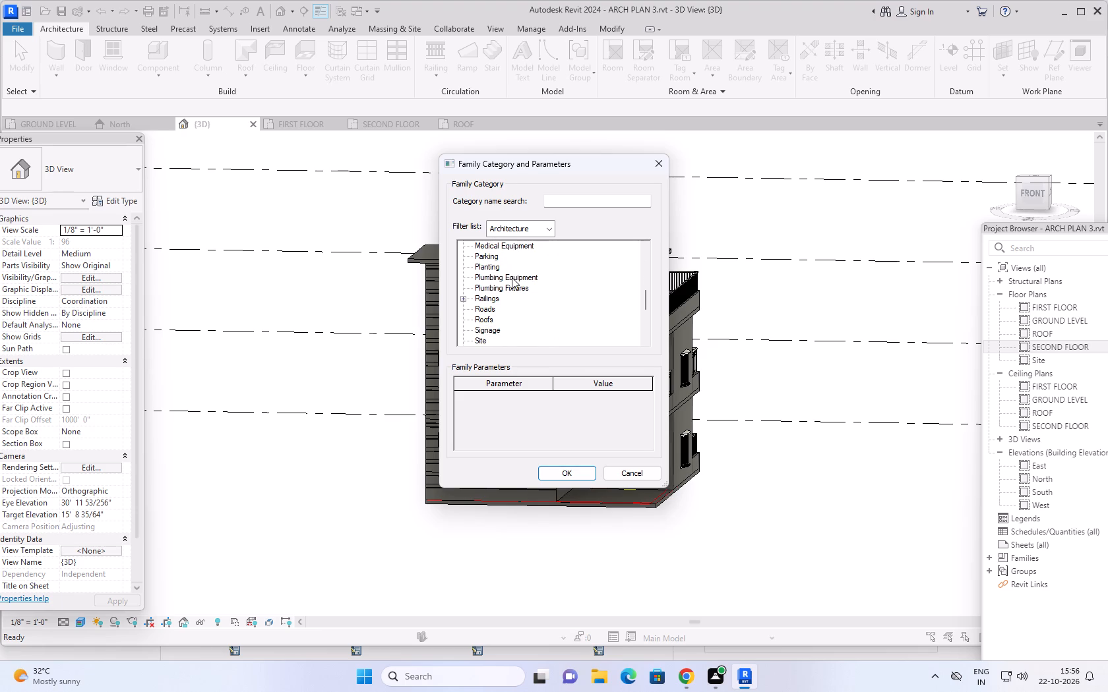
{"action": "scroll", "coordinate": [512, 278], "scroll_direction": "down", "scroll_amount": 3}
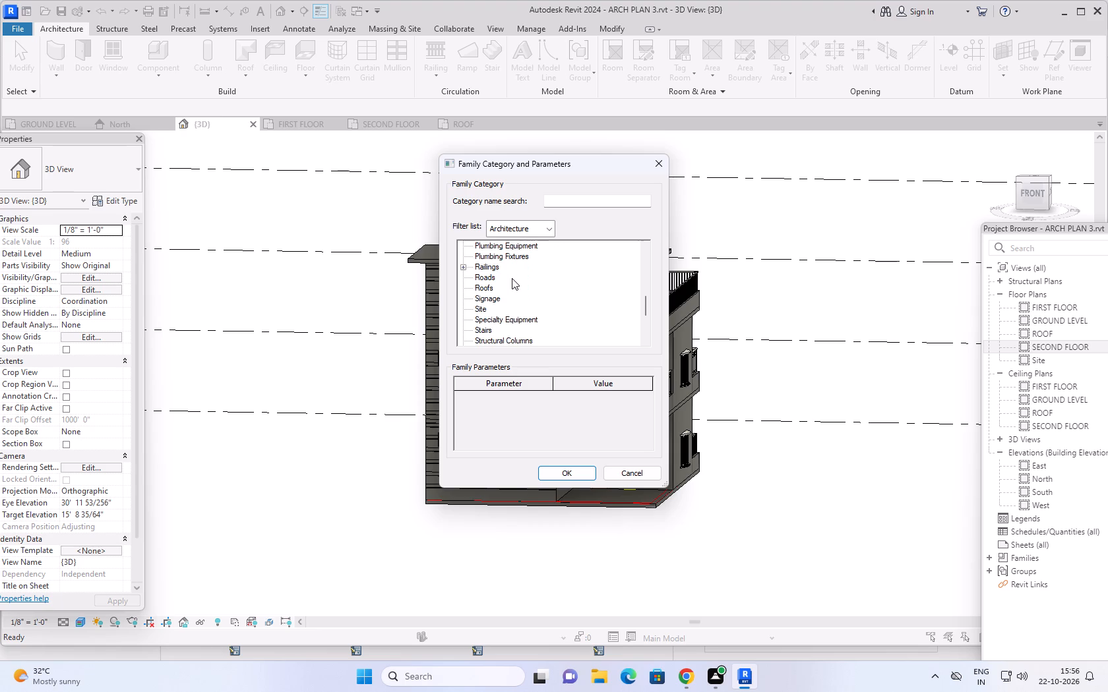
{"action": "scroll", "coordinate": [512, 278], "scroll_direction": "down", "scroll_amount": 2}
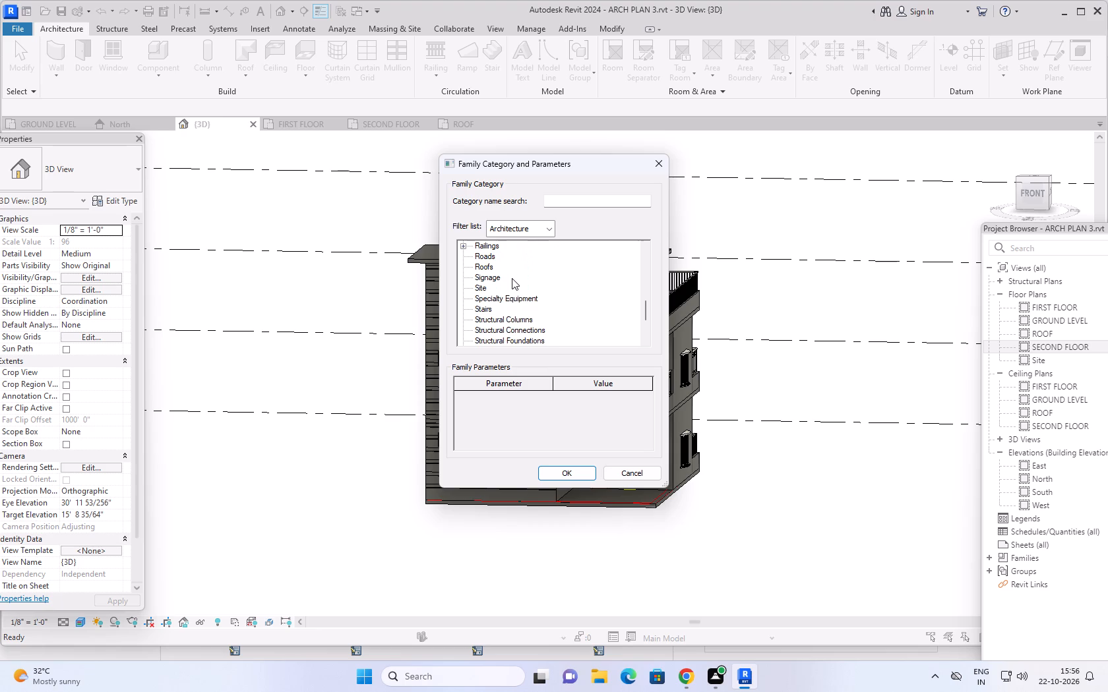
{"action": "scroll", "coordinate": [514, 283], "scroll_direction": "down", "scroll_amount": 2}
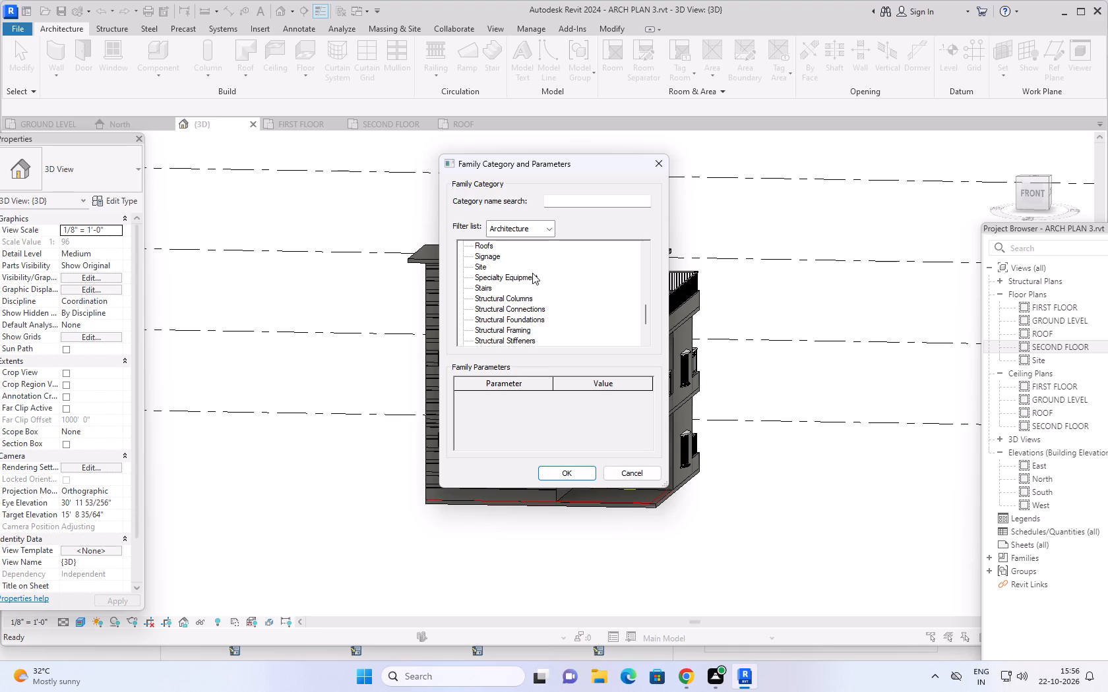
{"action": "scroll", "coordinate": [532, 276], "scroll_direction": "down", "scroll_amount": 2}
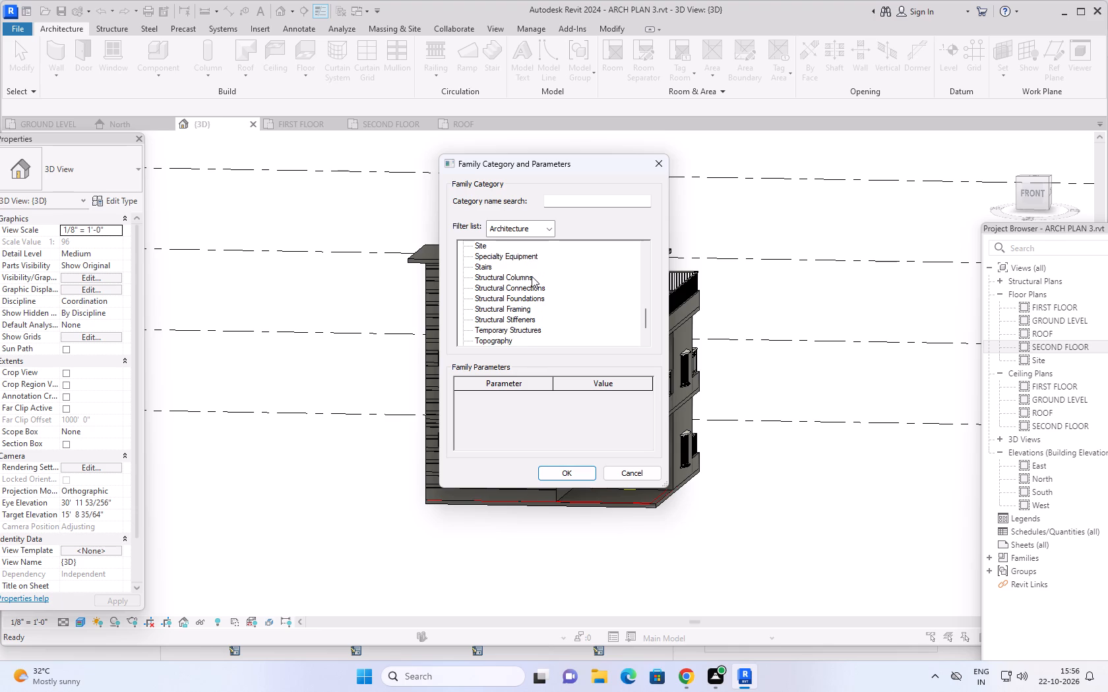
{"action": "scroll", "coordinate": [532, 276], "scroll_direction": "down", "scroll_amount": 4}
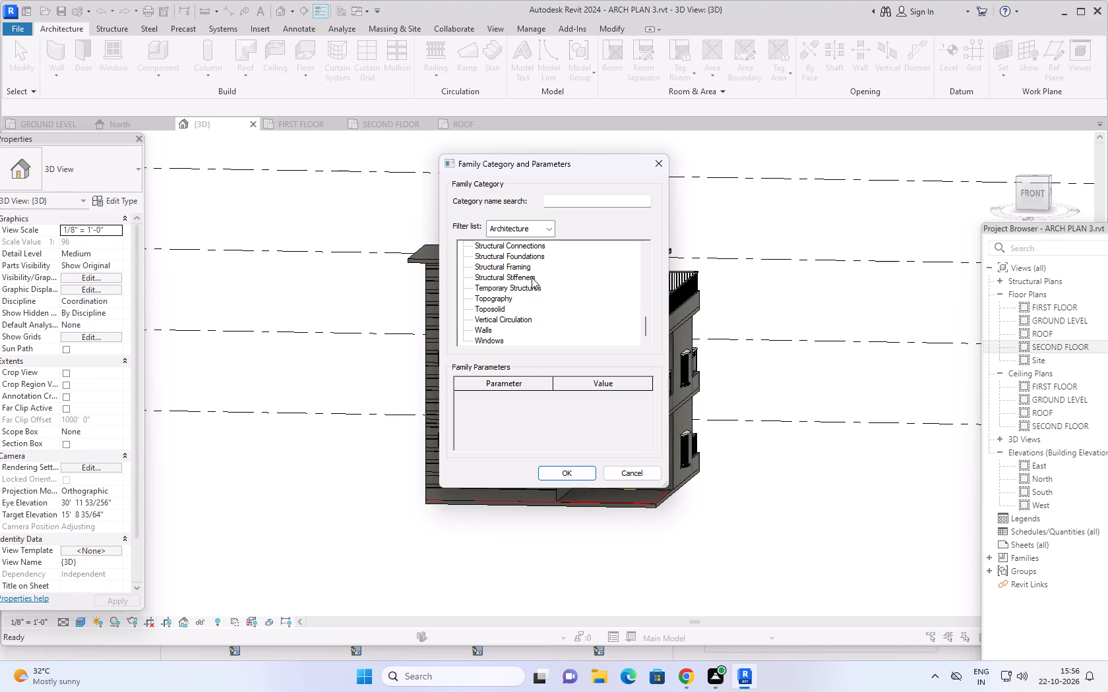
{"action": "scroll", "coordinate": [532, 277], "scroll_direction": "down", "scroll_amount": 5}
{"action": "scroll", "coordinate": [524, 308], "scroll_direction": "up", "scroll_amount": 8}
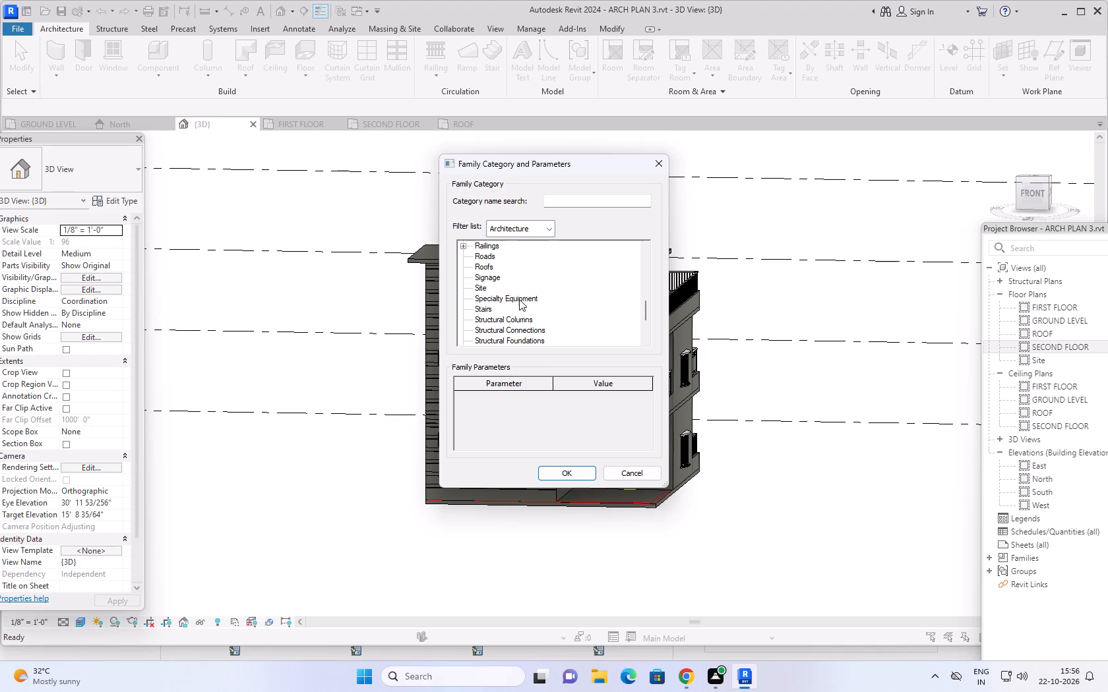
{"action": "scroll", "coordinate": [519, 299], "scroll_direction": "up", "scroll_amount": 4}
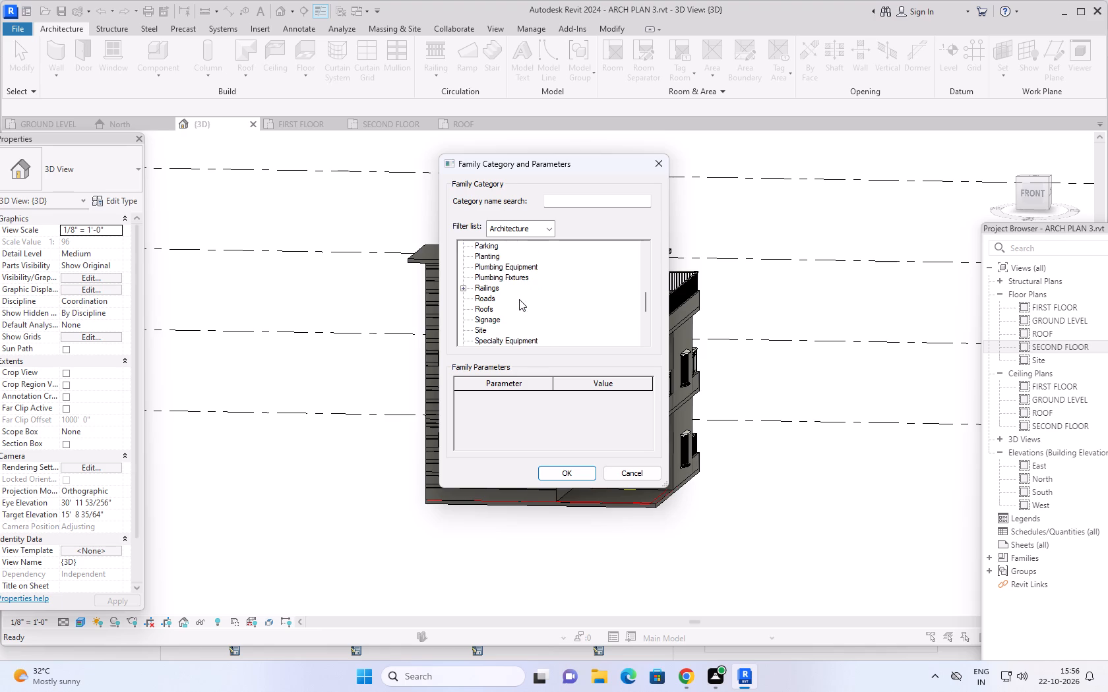
{"action": "scroll", "coordinate": [519, 299], "scroll_direction": "up", "scroll_amount": 7}
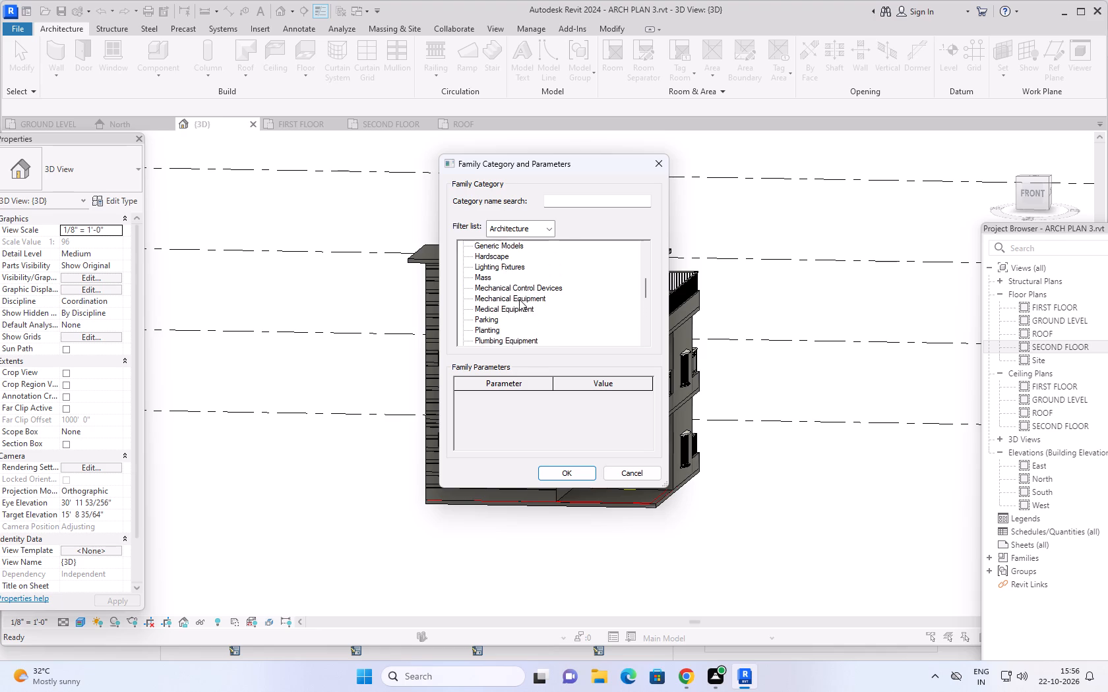
{"action": "scroll", "coordinate": [519, 299], "scroll_direction": "up", "scroll_amount": 2}
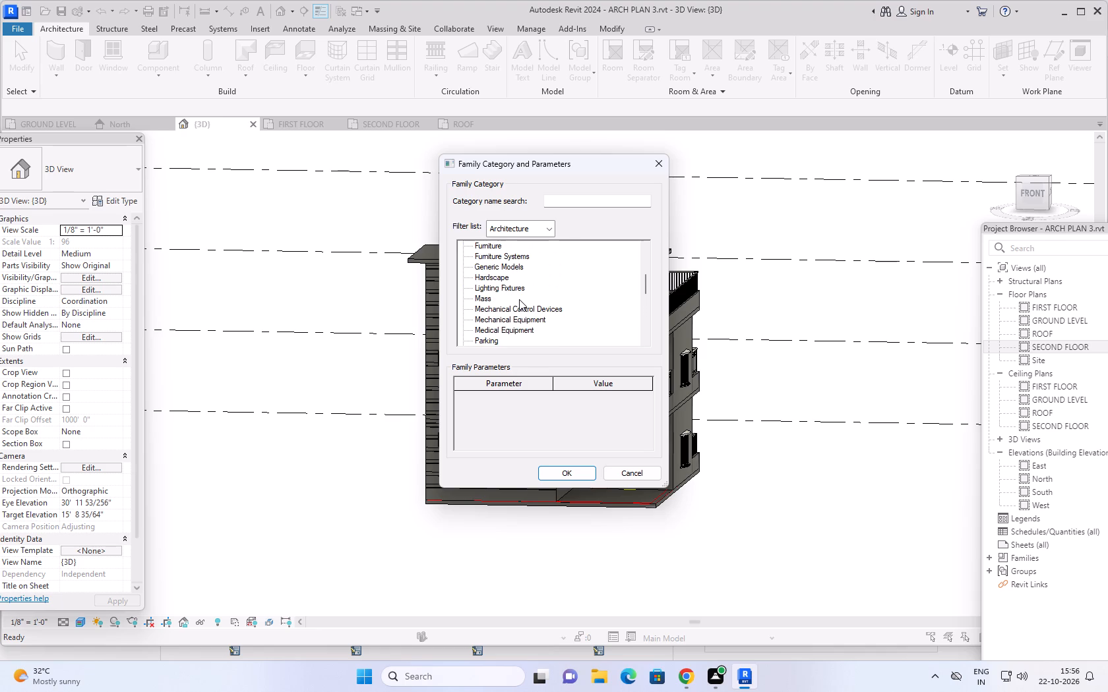
{"action": "scroll", "coordinate": [519, 299], "scroll_direction": "up", "scroll_amount": 5}
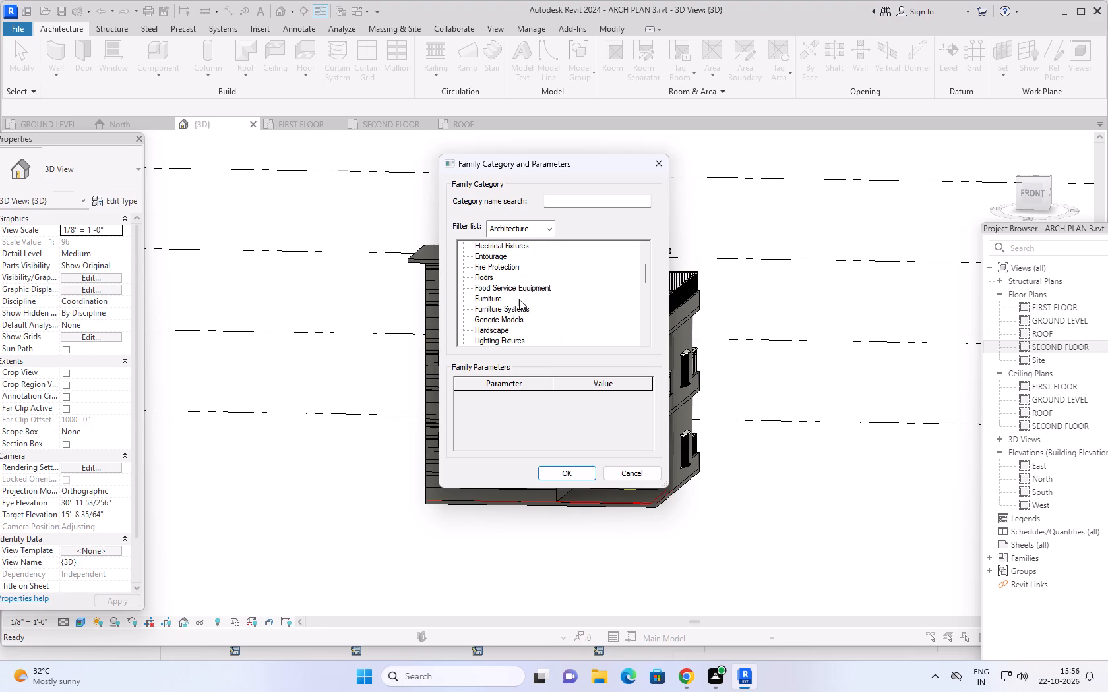
{"action": "scroll", "coordinate": [519, 299], "scroll_direction": "up", "scroll_amount": 10}
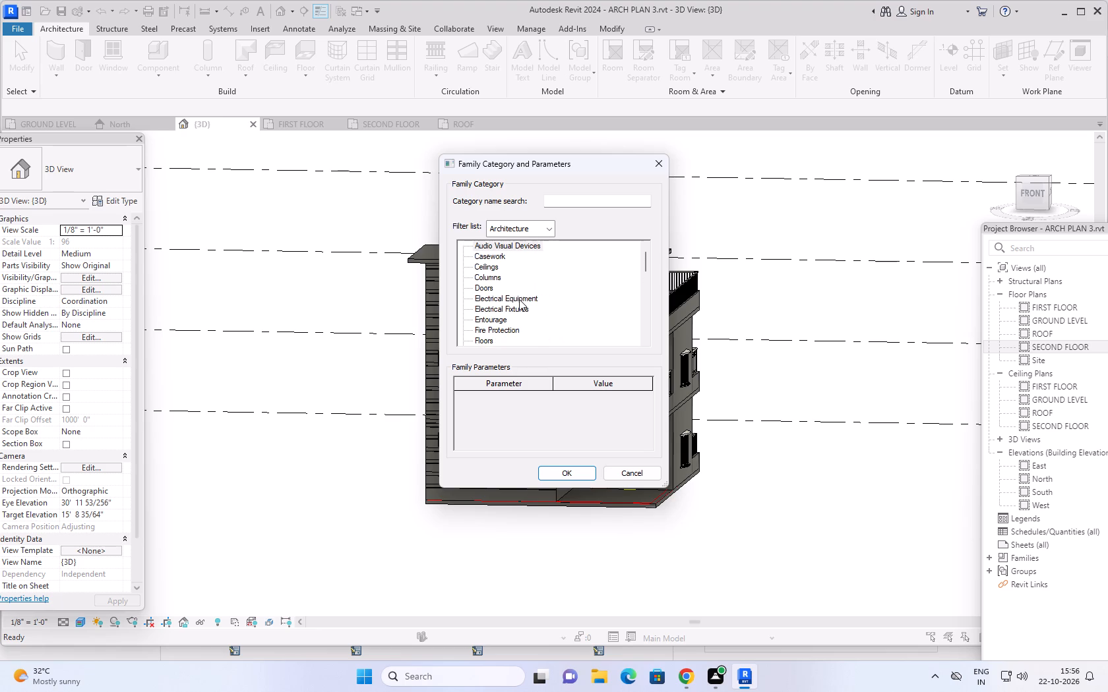
Look through the full Architecture family category list for the in-place model, and close it without choosing a category.
{"action": "scroll", "coordinate": [519, 299], "scroll_direction": "up", "scroll_amount": 17}
{"action": "scroll", "coordinate": [518, 290], "scroll_direction": "down", "scroll_amount": 3}
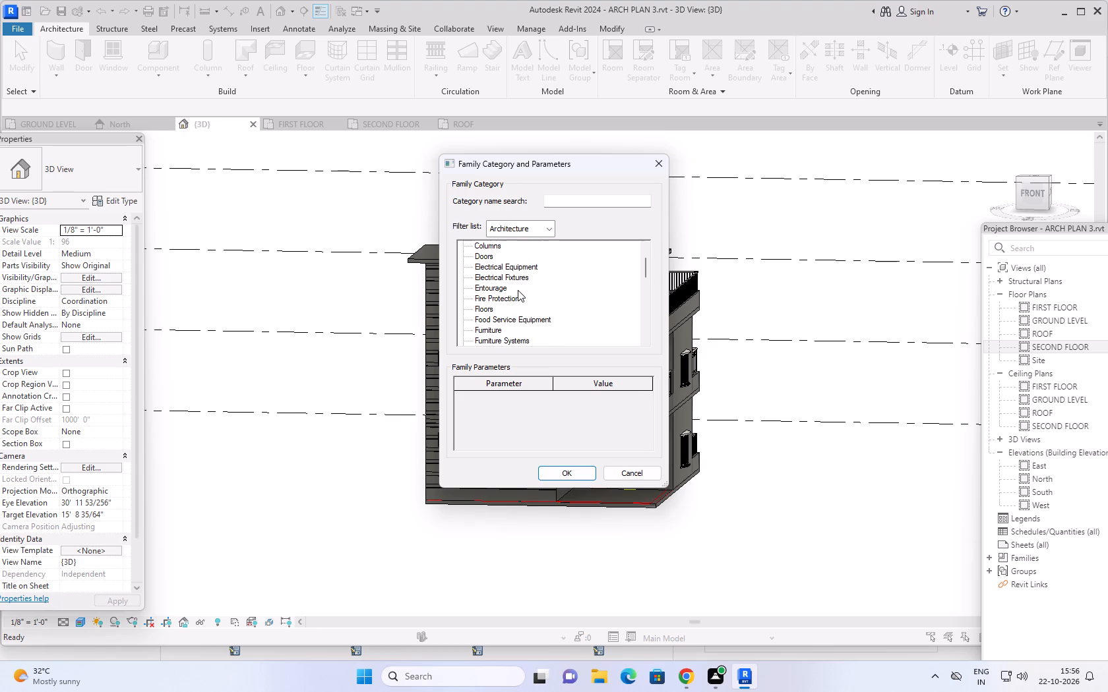
{"action": "scroll", "coordinate": [518, 290], "scroll_direction": "down", "scroll_amount": 4}
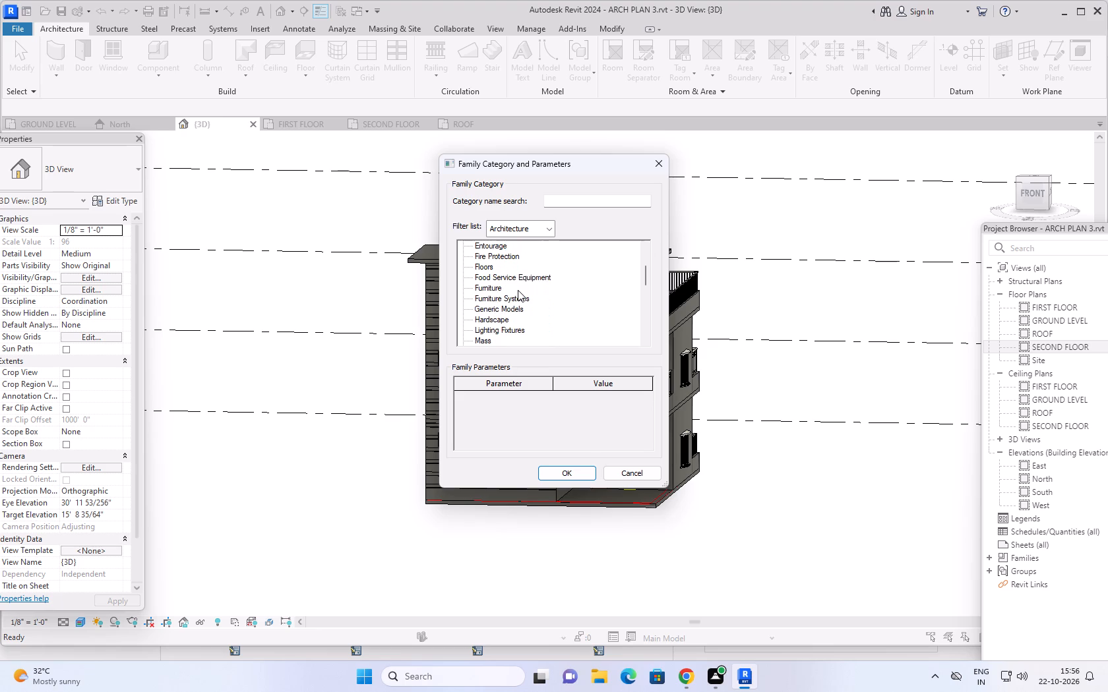
{"action": "scroll", "coordinate": [518, 290], "scroll_direction": "down", "scroll_amount": 4}
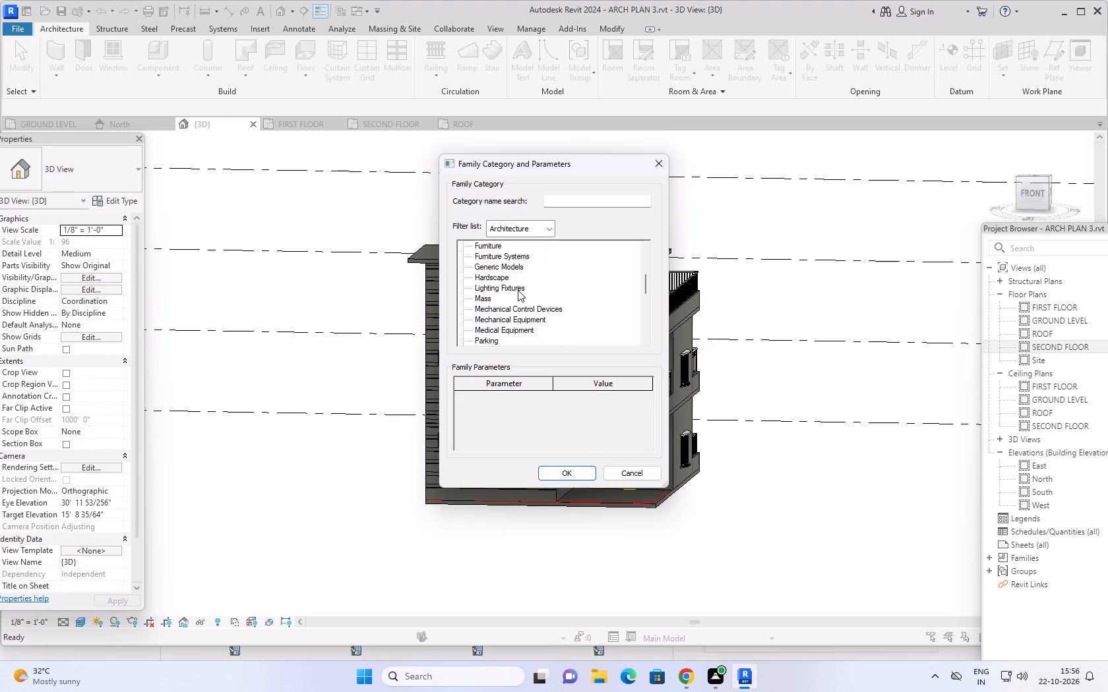
{"action": "scroll", "coordinate": [518, 290], "scroll_direction": "down", "scroll_amount": 4}
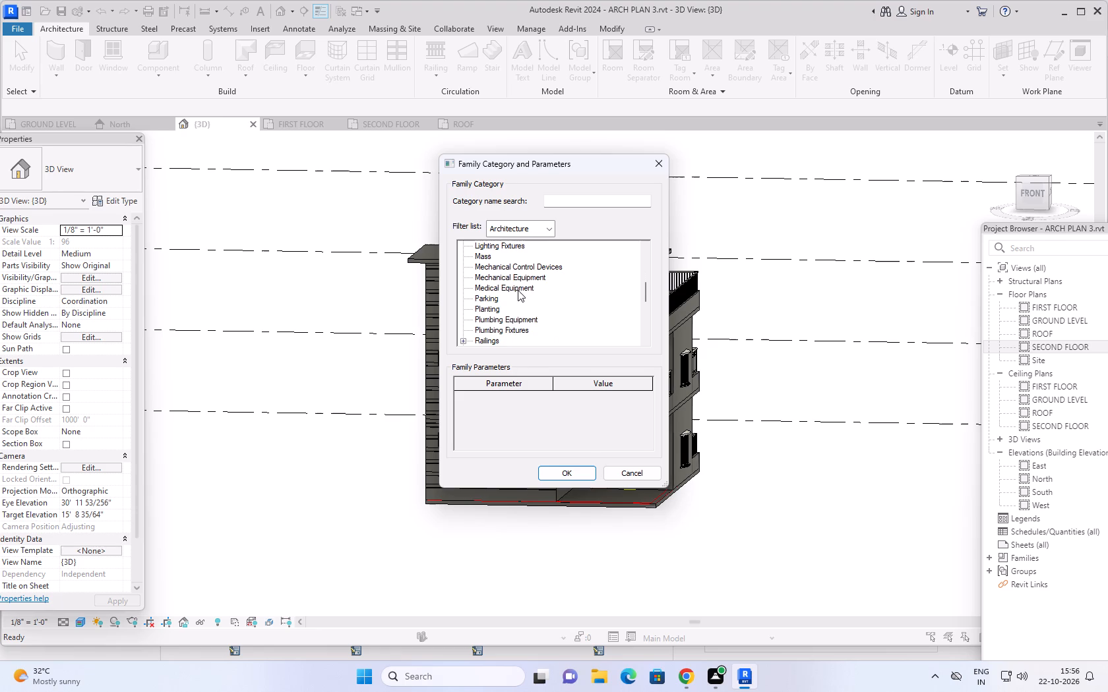
{"action": "scroll", "coordinate": [518, 290], "scroll_direction": "down", "scroll_amount": 5}
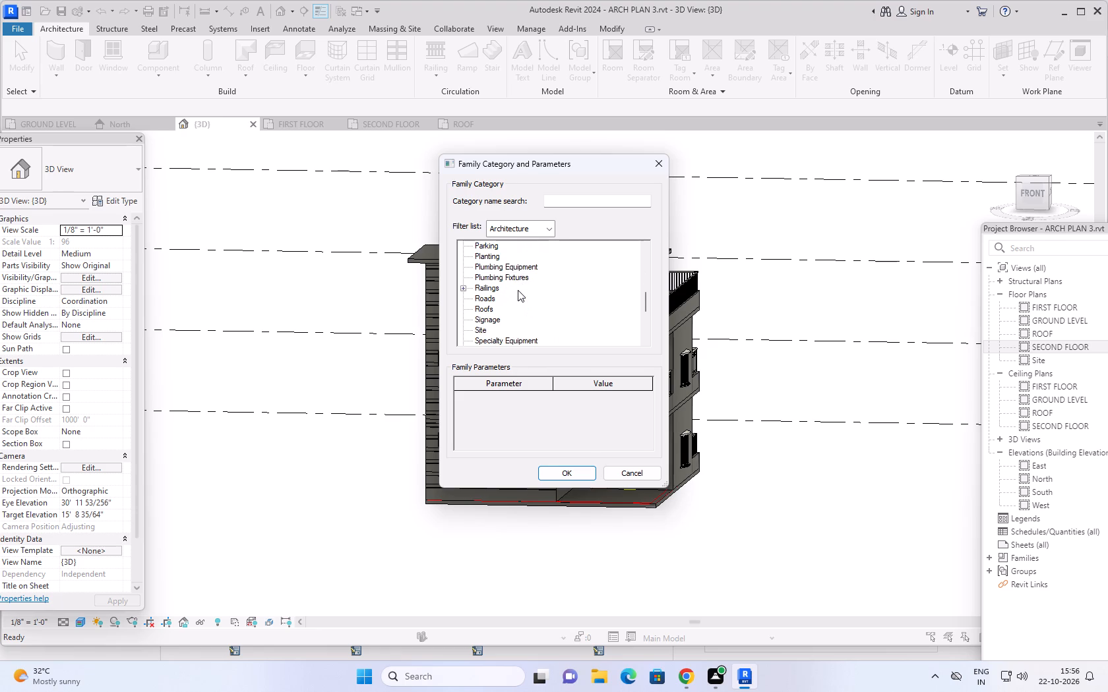
{"action": "scroll", "coordinate": [518, 290], "scroll_direction": "down", "scroll_amount": 3}
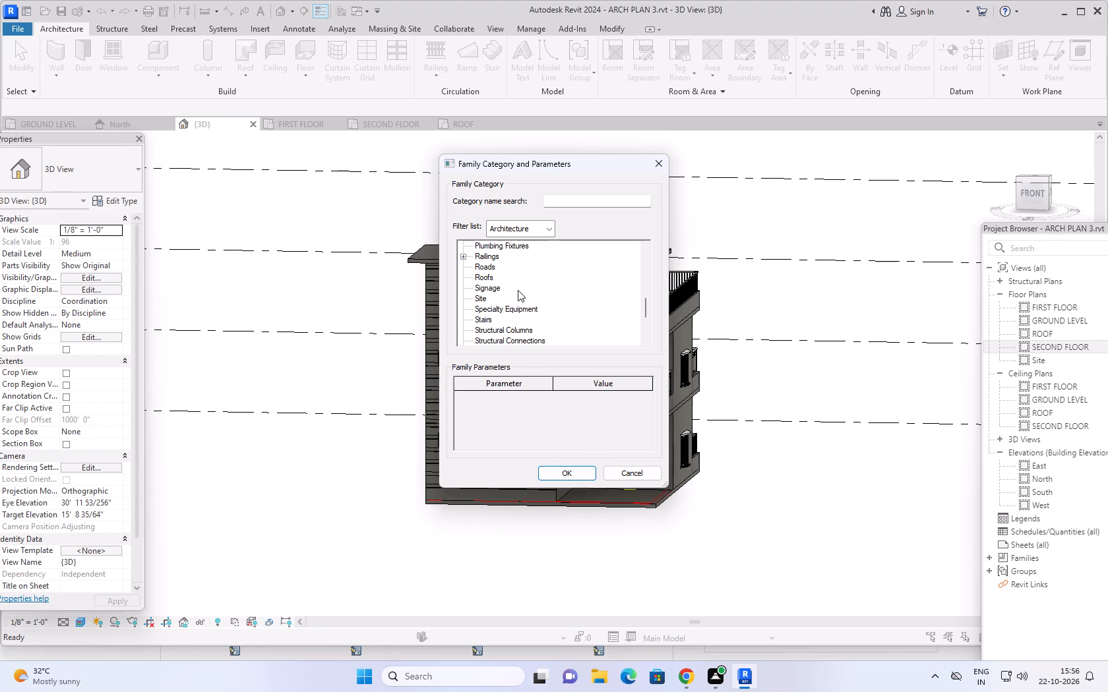
{"action": "scroll", "coordinate": [518, 290], "scroll_direction": "down", "scroll_amount": 4}
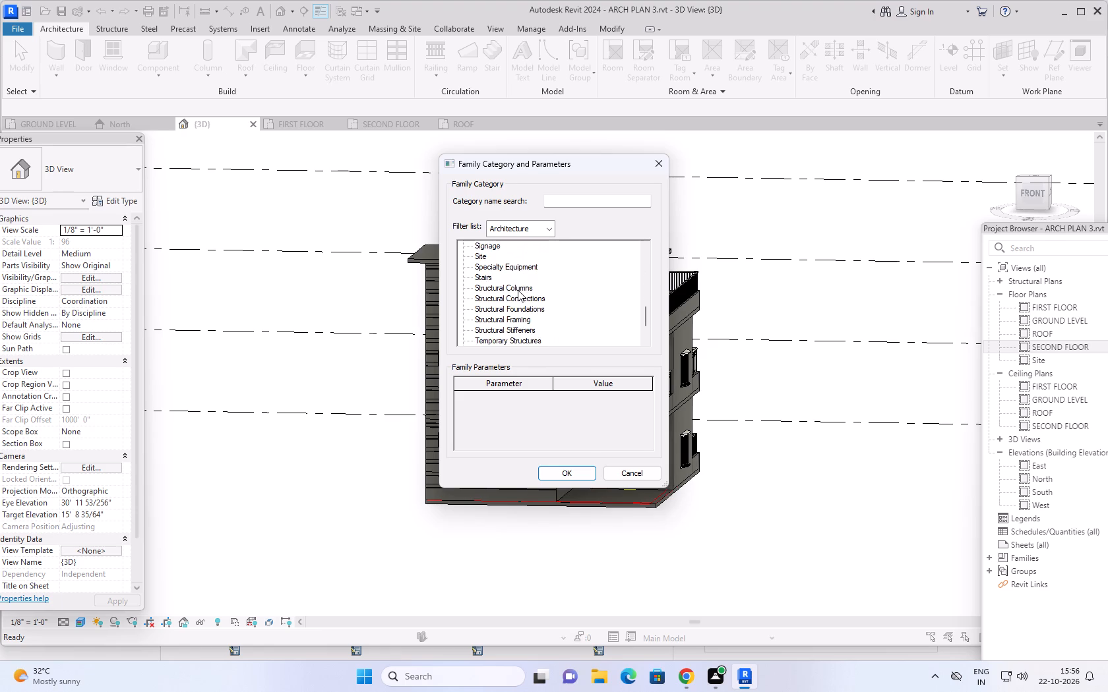
{"action": "scroll", "coordinate": [518, 290], "scroll_direction": "down", "scroll_amount": 3}
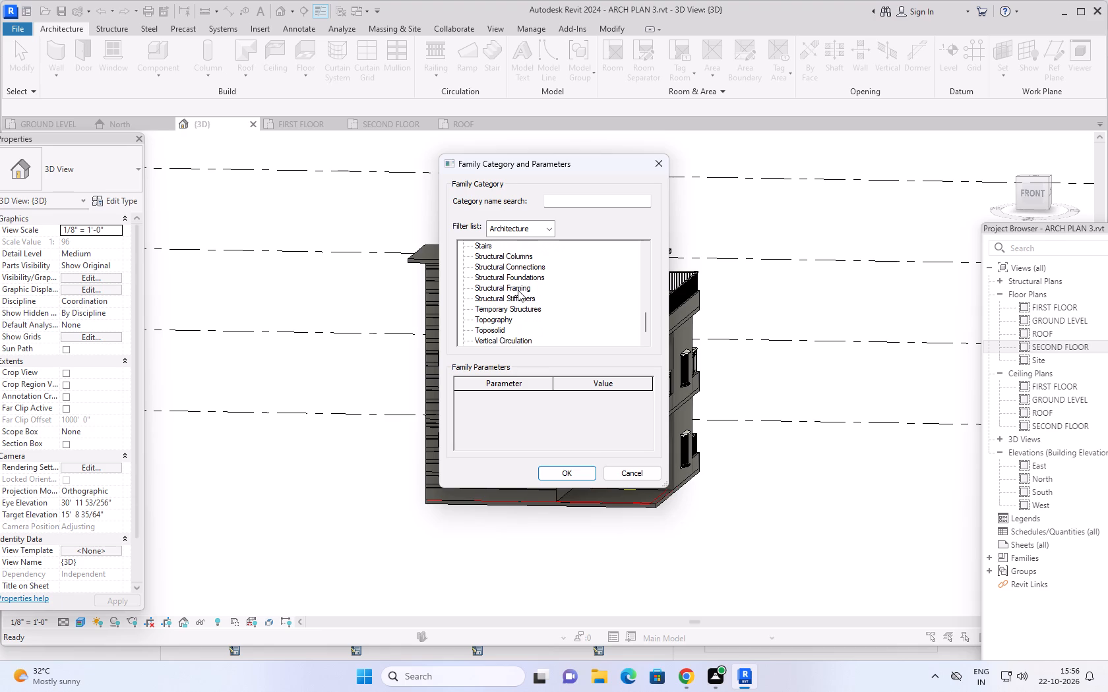
{"action": "scroll", "coordinate": [518, 290], "scroll_direction": "down", "scroll_amount": 3}
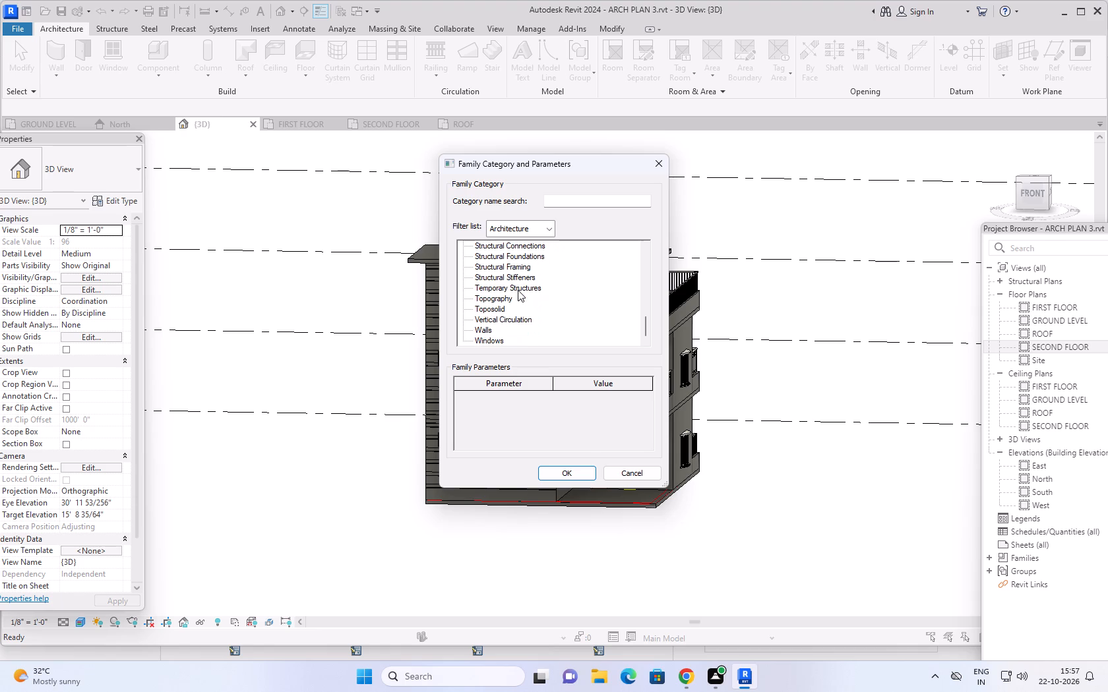
{"action": "scroll", "coordinate": [518, 290], "scroll_direction": "down", "scroll_amount": 20}
{"action": "scroll", "coordinate": [518, 290], "scroll_direction": "down", "scroll_amount": 3}
{"action": "scroll", "coordinate": [500, 289], "scroll_direction": "up", "scroll_amount": 4}
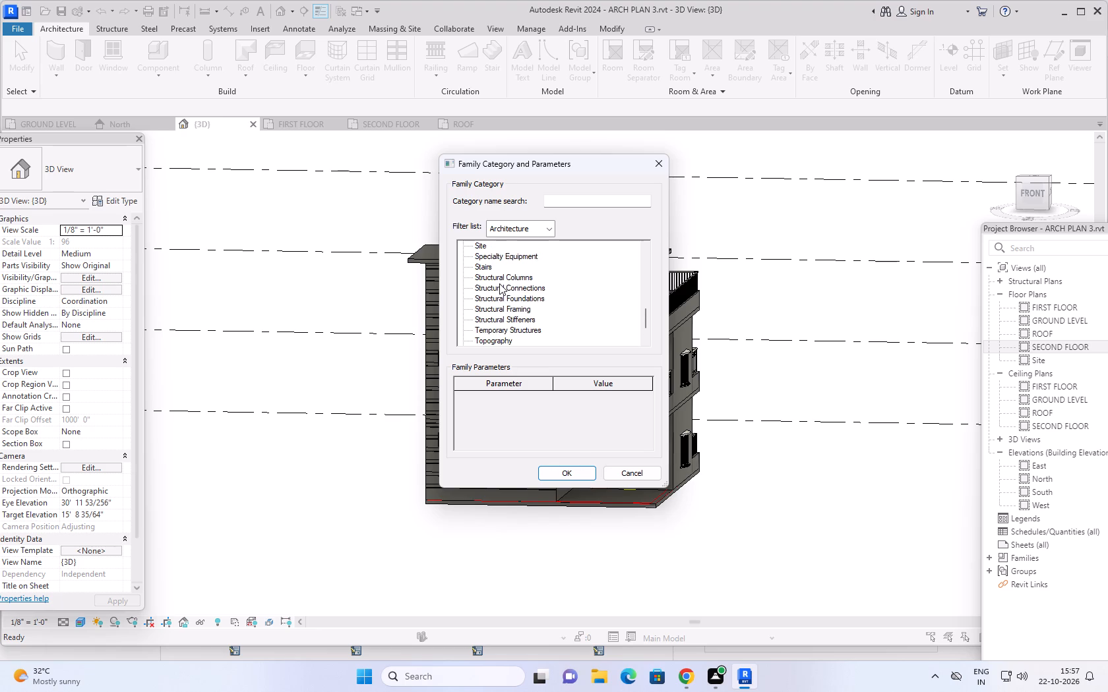
{"action": "scroll", "coordinate": [499, 283], "scroll_direction": "up", "scroll_amount": 3}
{"action": "left_click", "coordinate": [662, 165]}
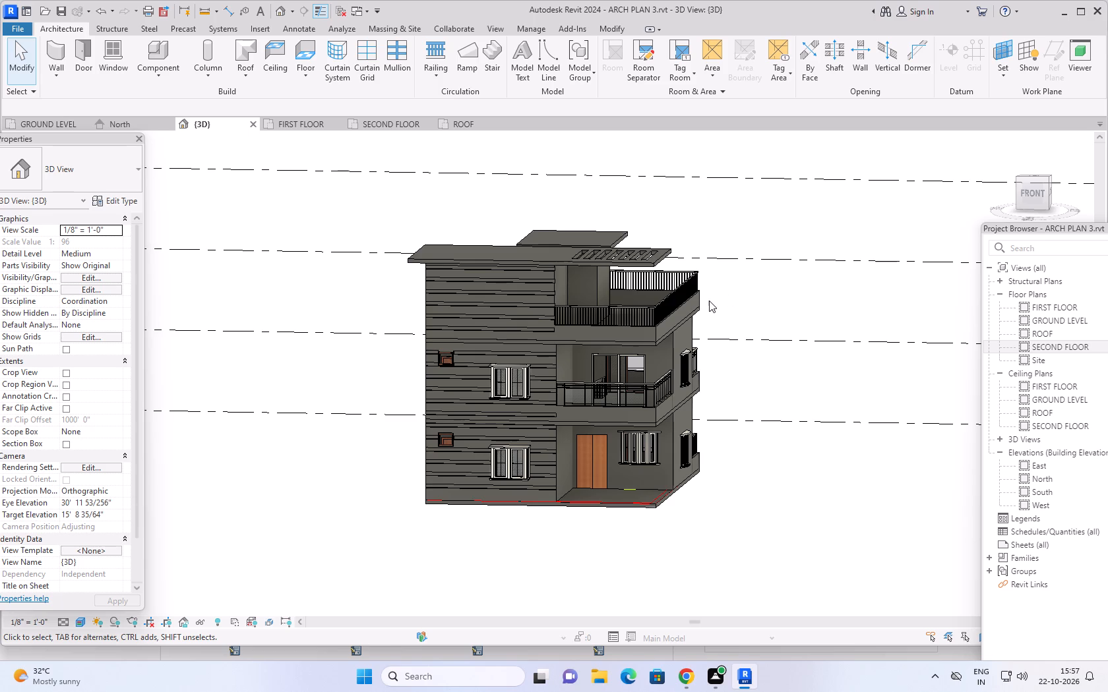
{"action": "key", "text": "Escape"}
{"action": "key", "text": "Escape"}
In the GROUND LEVEL plan, draw a freehand zigzag chain of seven 6" Basic Wall segments in the empty area beside the living hall and parking.
{"action": "middle_click_drag", "start_coordinate": [801, 313], "coordinate": [795, 312]}
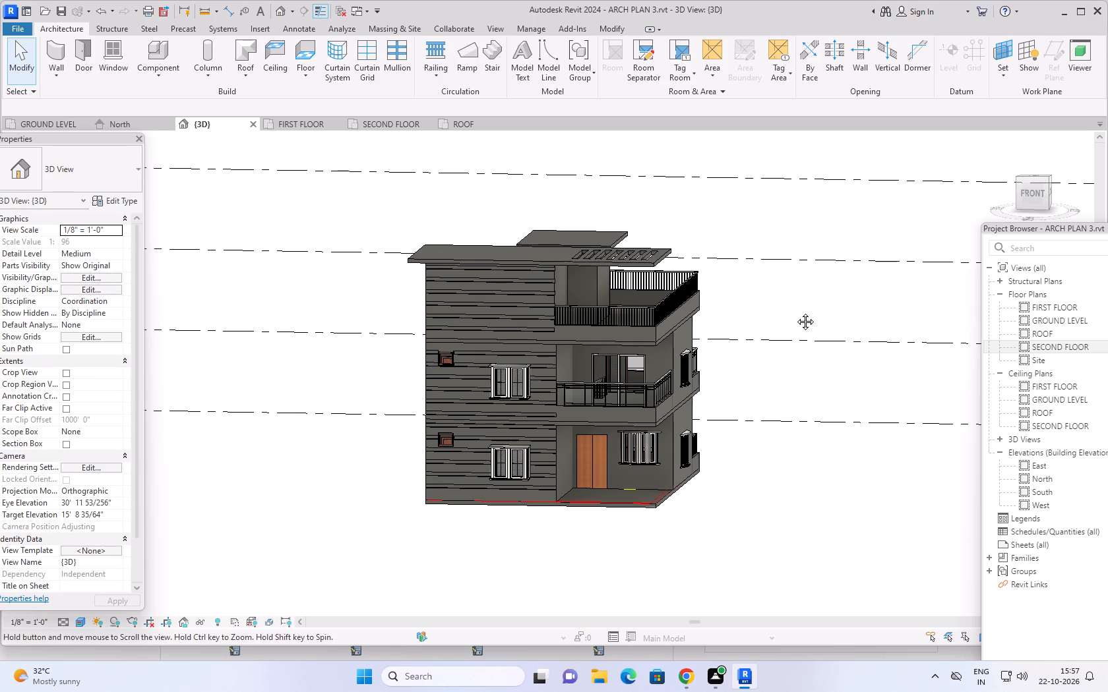
{"action": "middle_click_drag", "start_coordinate": [795, 312], "coordinate": [739, 291]}
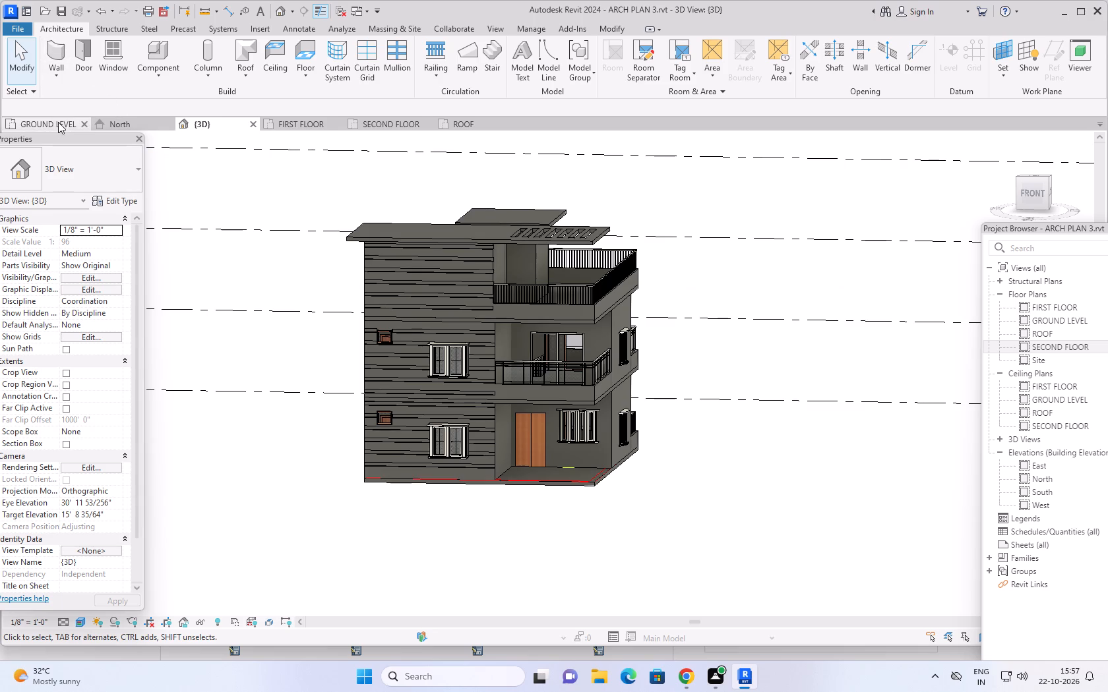
{"action": "left_click", "coordinate": [55, 123]}
{"action": "middle_click_drag", "start_coordinate": [783, 316], "coordinate": [735, 299]}
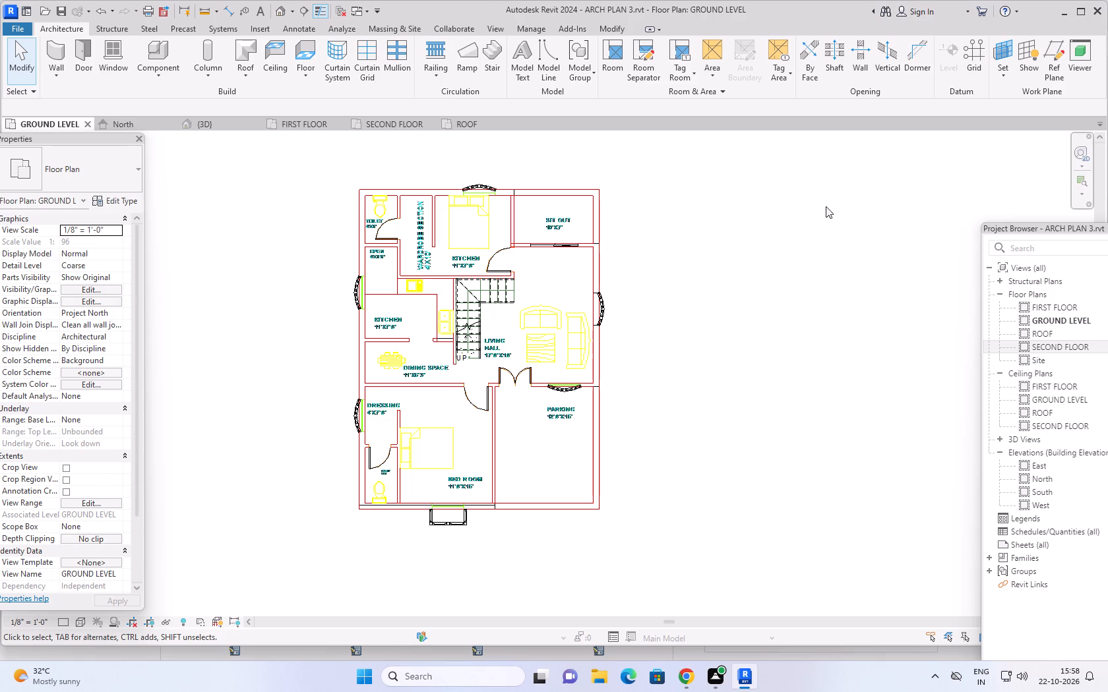
{"action": "left_click", "coordinate": [798, 225]}
{"action": "left_click", "coordinate": [48, 52]}
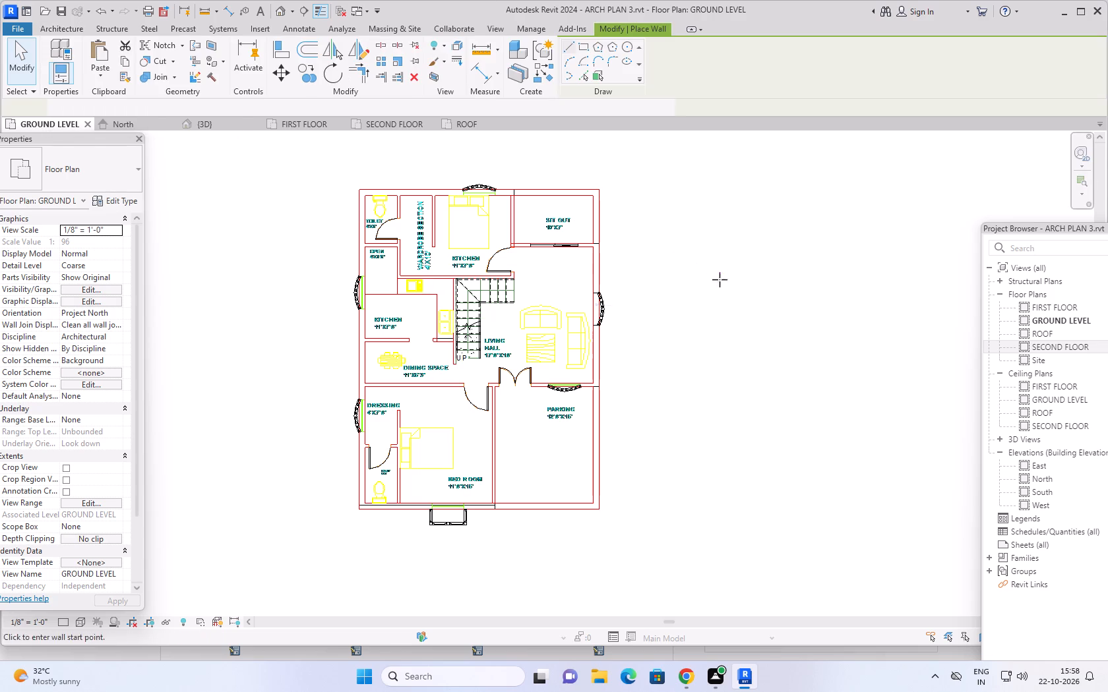
{"action": "left_click", "coordinate": [756, 250]}
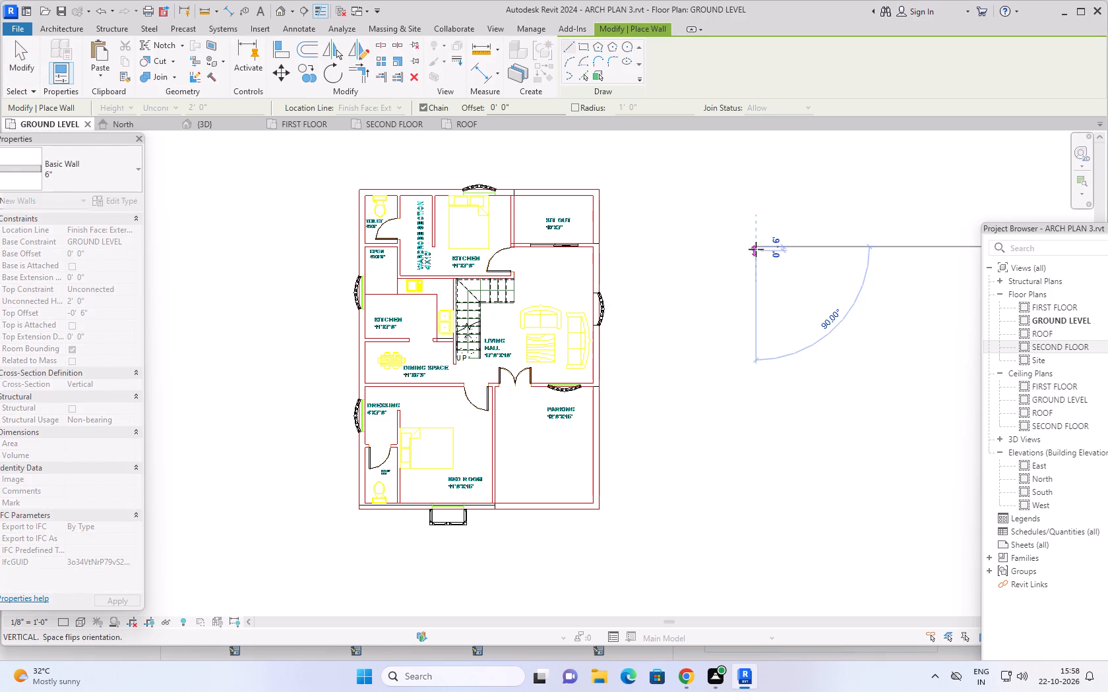
{"action": "left_click_drag", "start_coordinate": [767, 397], "coordinate": [758, 393]}
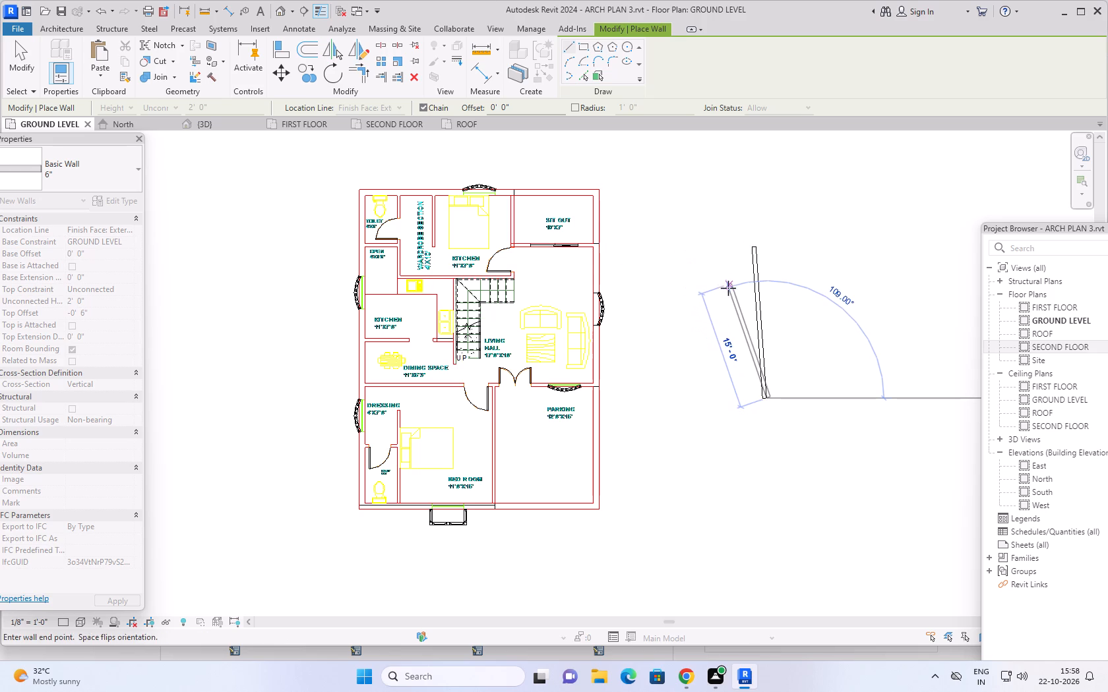
{"action": "left_click", "coordinate": [809, 258]}
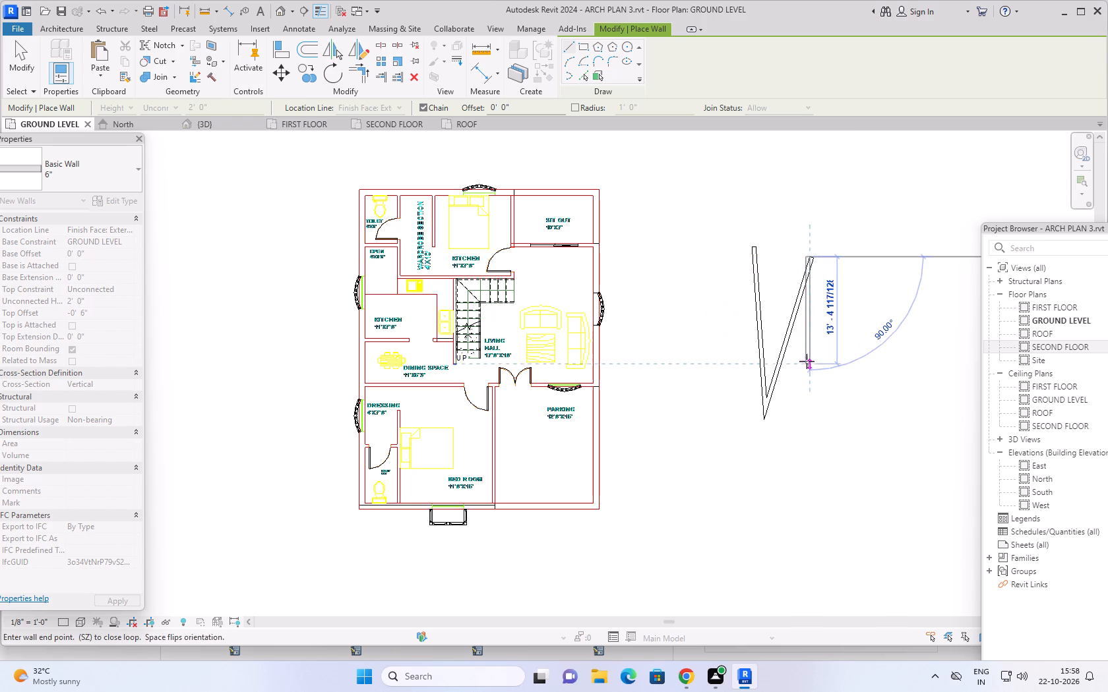
{"action": "left_click", "coordinate": [836, 365]}
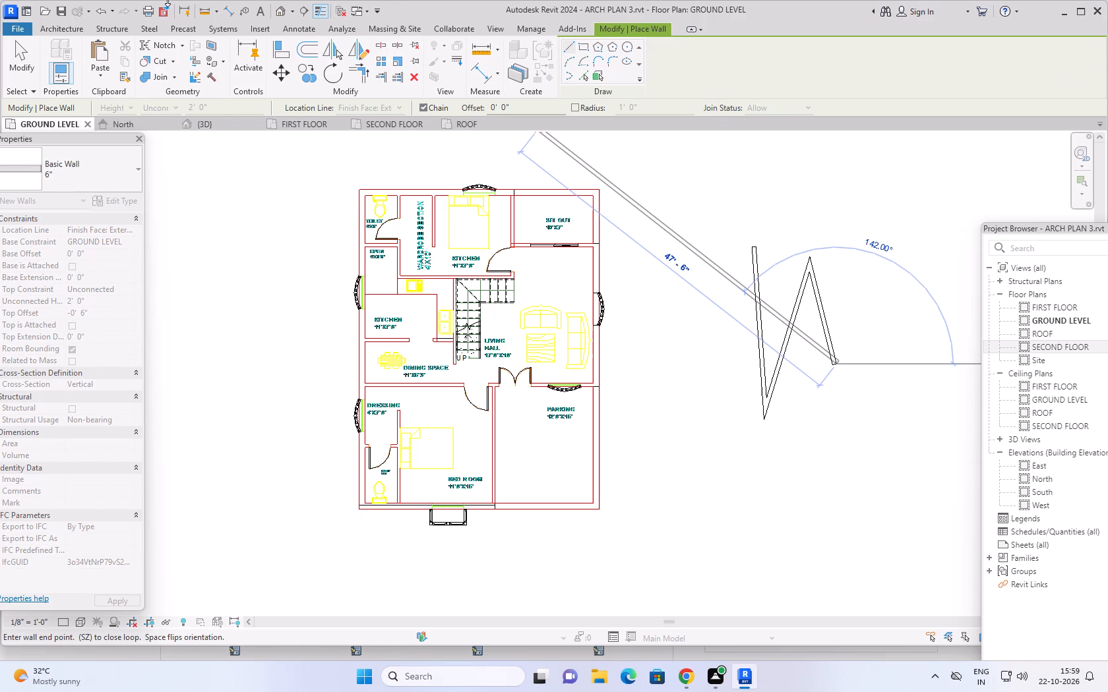
{"action": "left_click", "coordinate": [846, 446]}
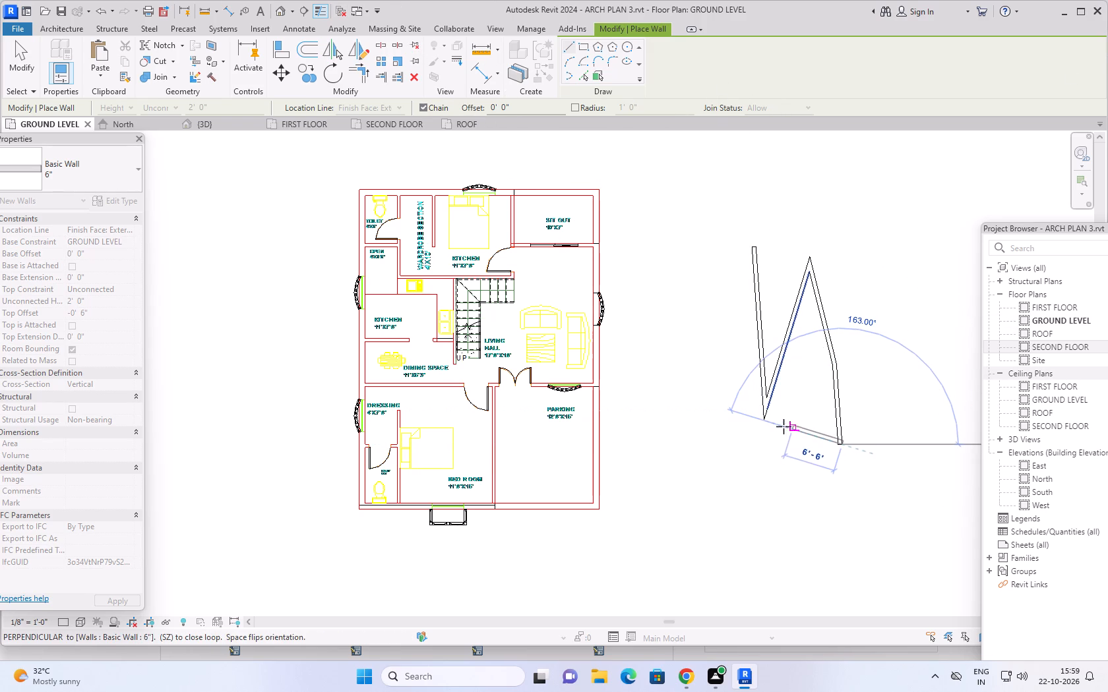
{"action": "left_click", "coordinate": [762, 416]}
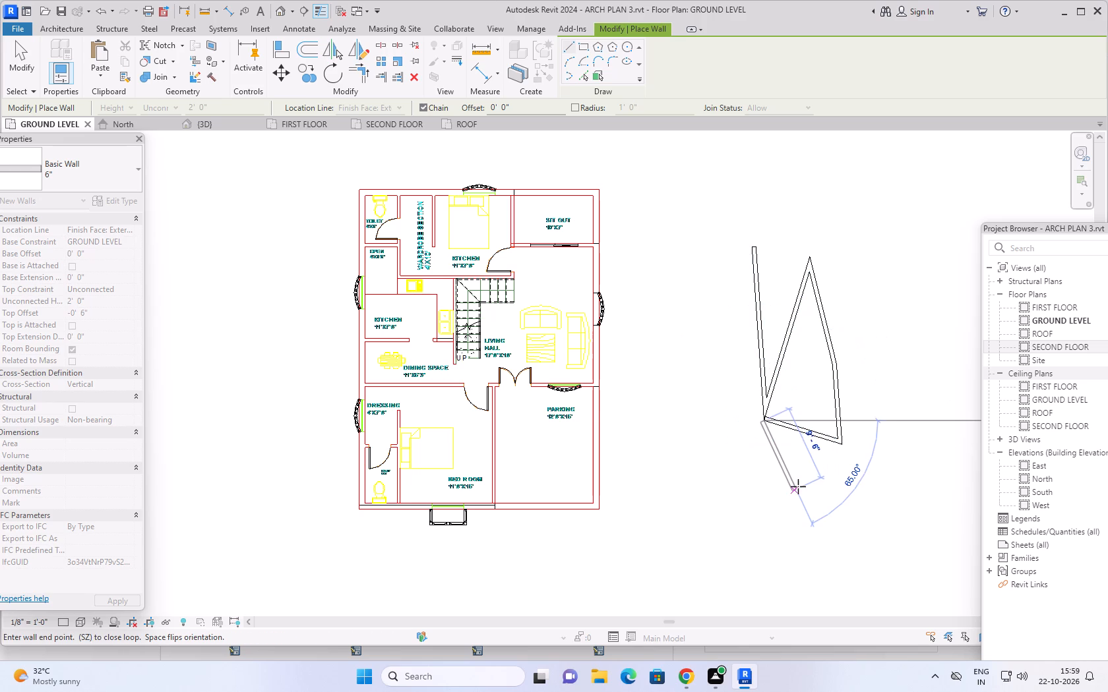
{"action": "left_click", "coordinate": [798, 486]}
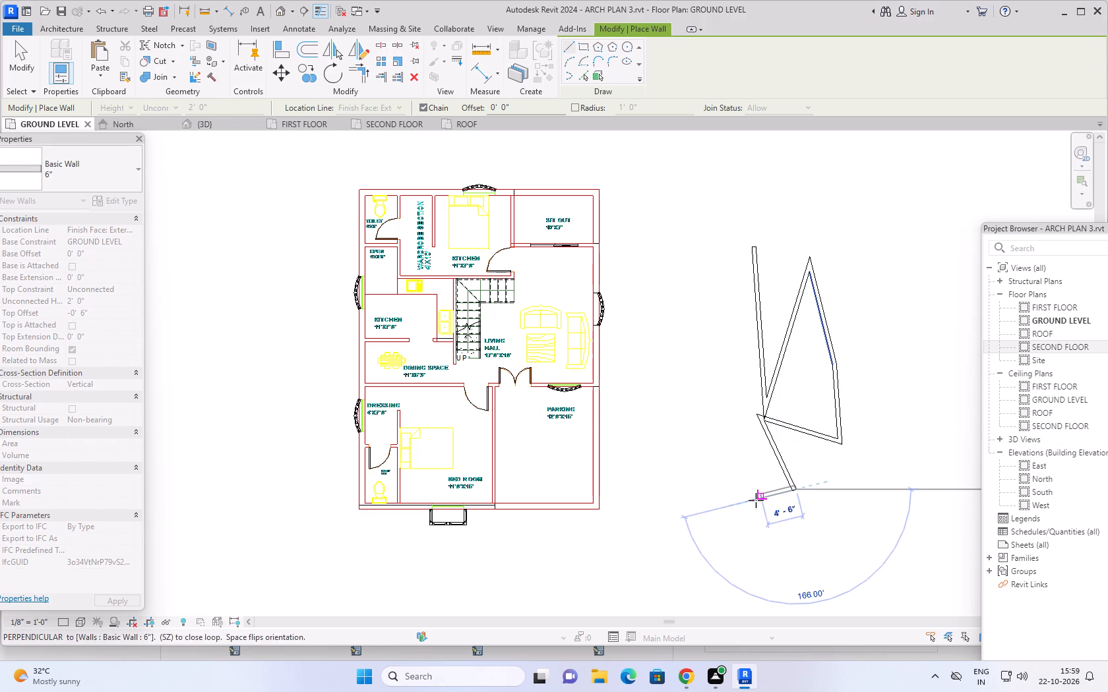
{"action": "left_click", "coordinate": [724, 481]}
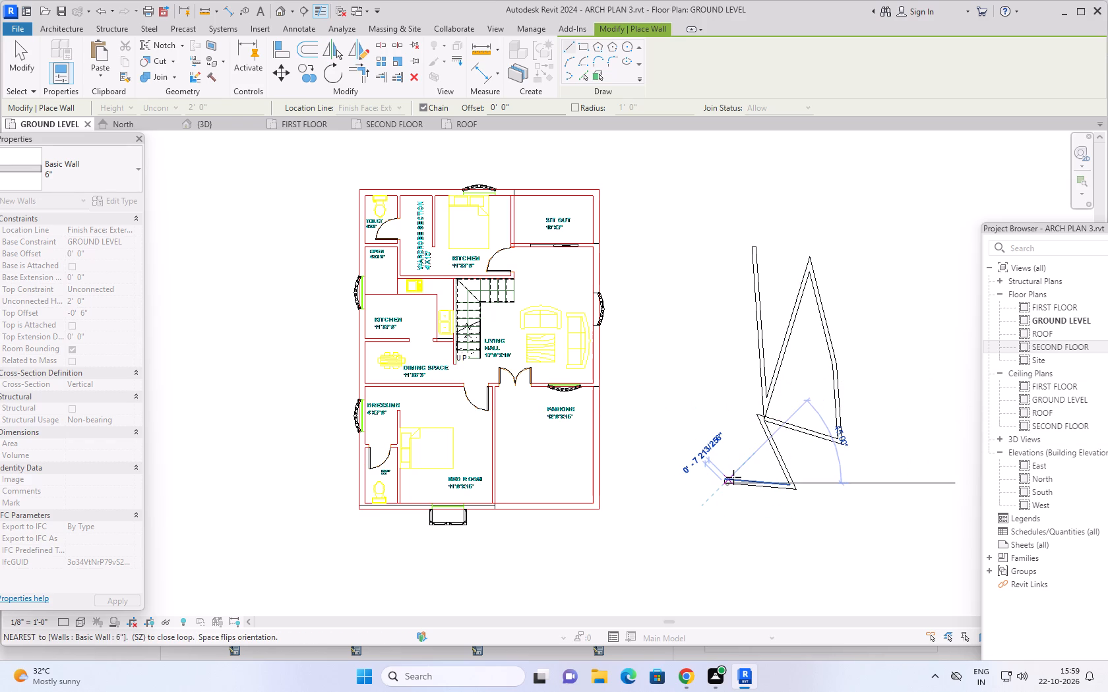
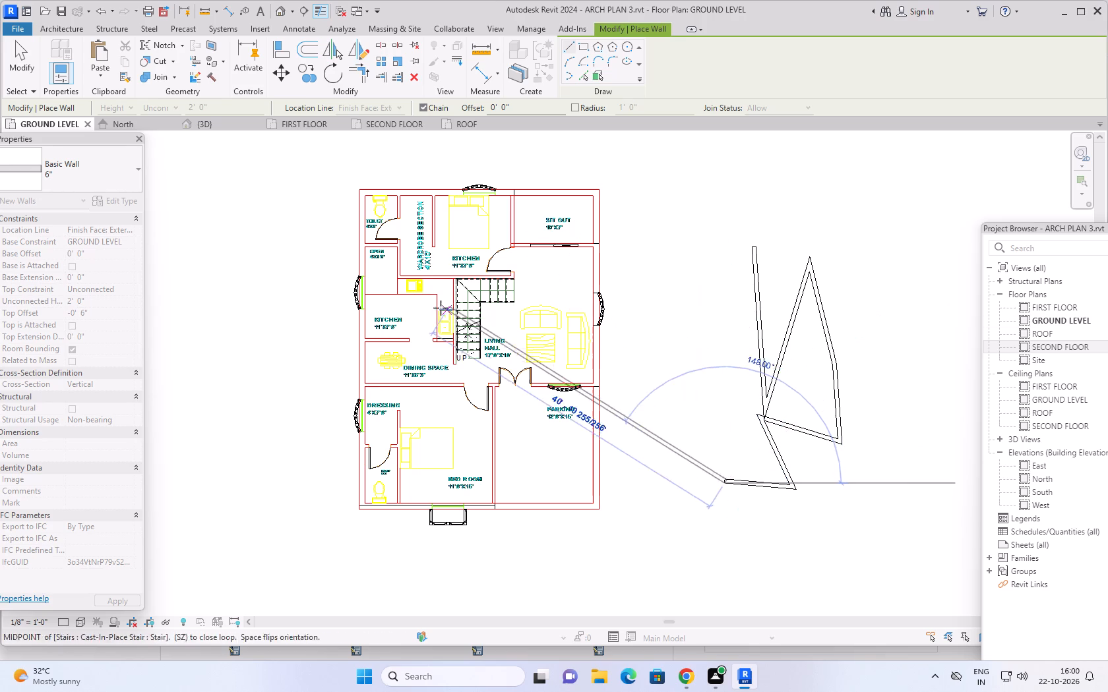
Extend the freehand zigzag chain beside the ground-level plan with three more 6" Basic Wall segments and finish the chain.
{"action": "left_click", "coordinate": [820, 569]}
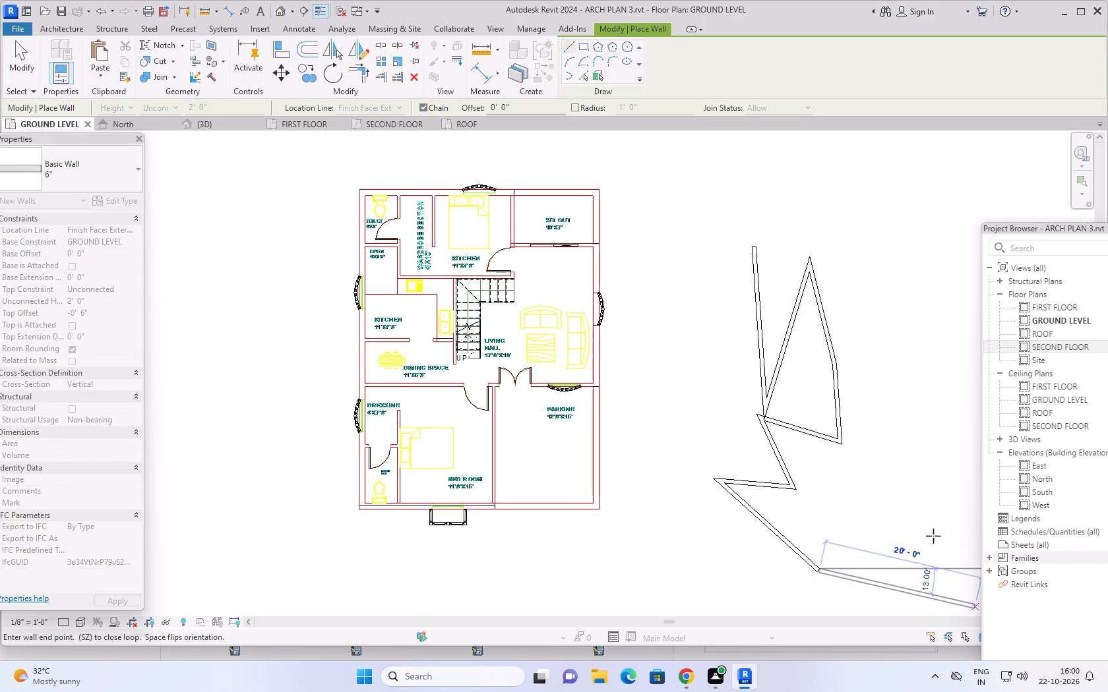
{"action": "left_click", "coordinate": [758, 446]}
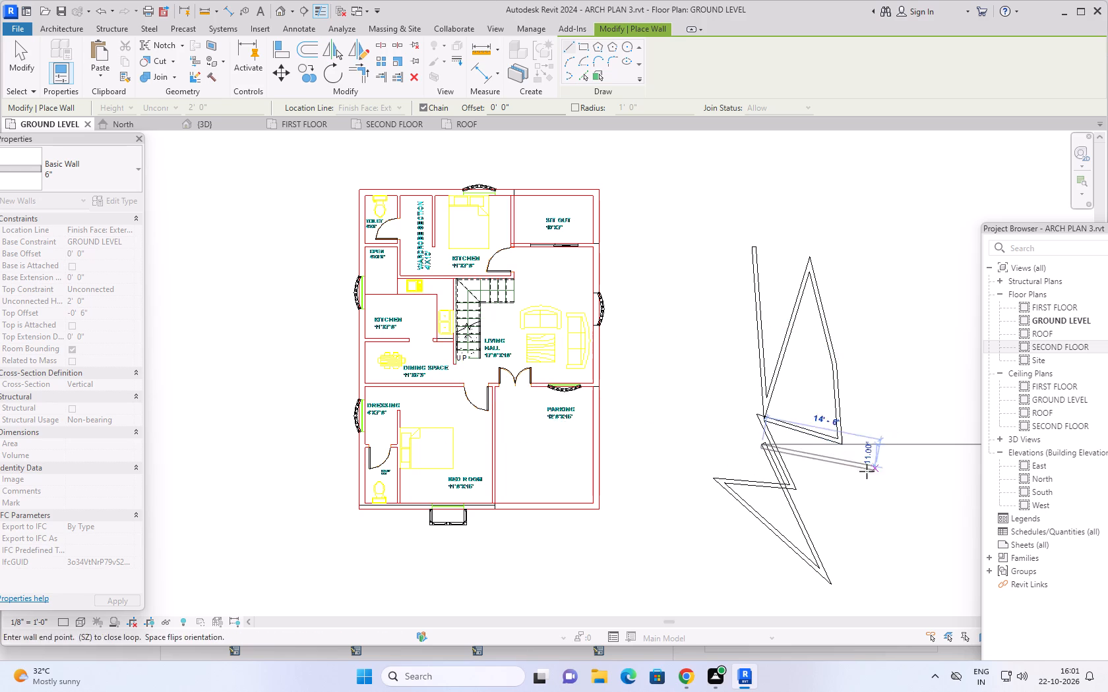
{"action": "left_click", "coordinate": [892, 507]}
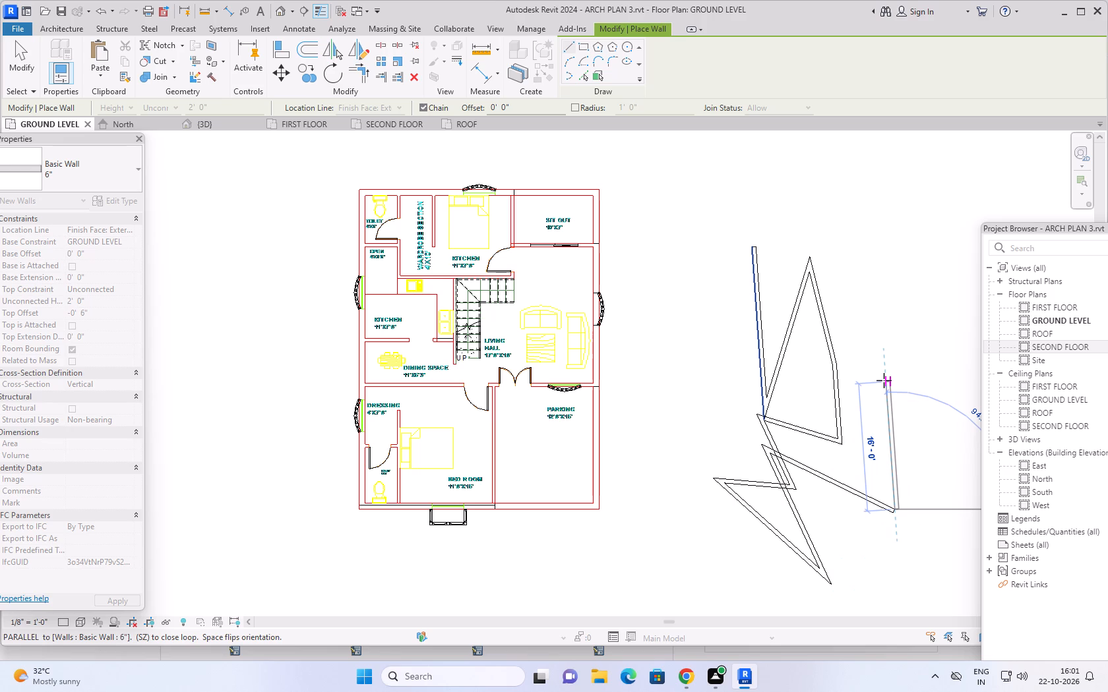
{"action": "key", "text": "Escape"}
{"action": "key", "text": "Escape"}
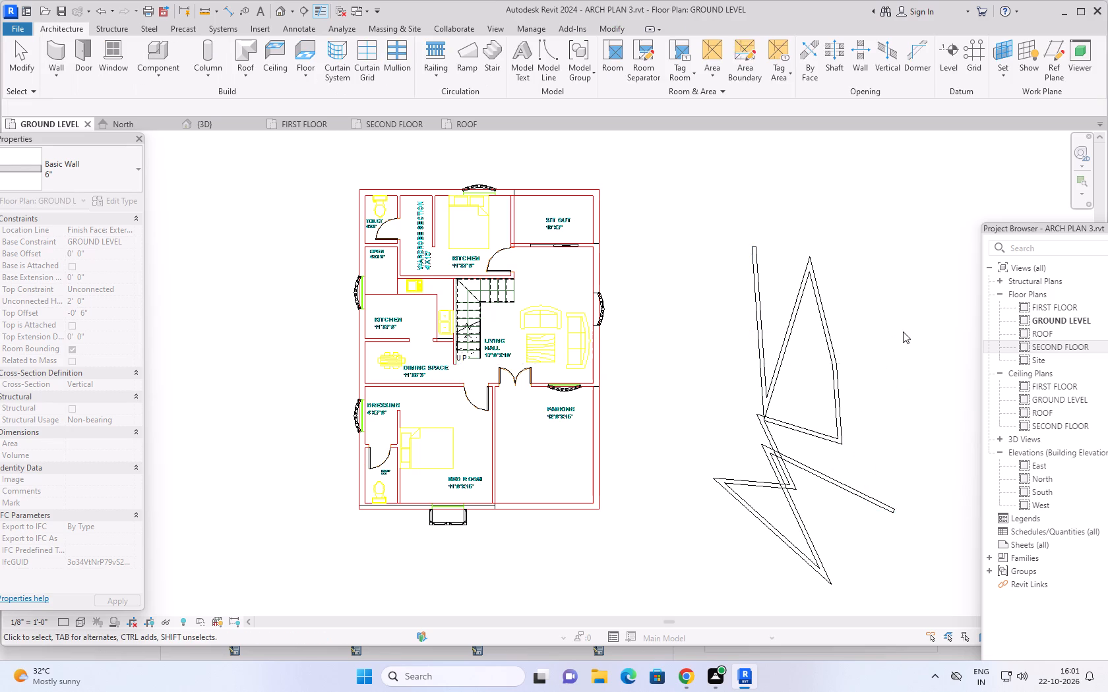
Delete all the freehand zigzag walls from the empty area beside the ground-level plan.
{"action": "scroll", "coordinate": [904, 332], "scroll_direction": "down", "scroll_amount": 2}
{"action": "middle_click_drag", "start_coordinate": [904, 342], "coordinate": [842, 361]}
{"action": "key", "text": "Escape"}
{"action": "key", "text": "Escape"}
{"action": "left_click_drag", "start_coordinate": [685, 245], "coordinate": [891, 573]}
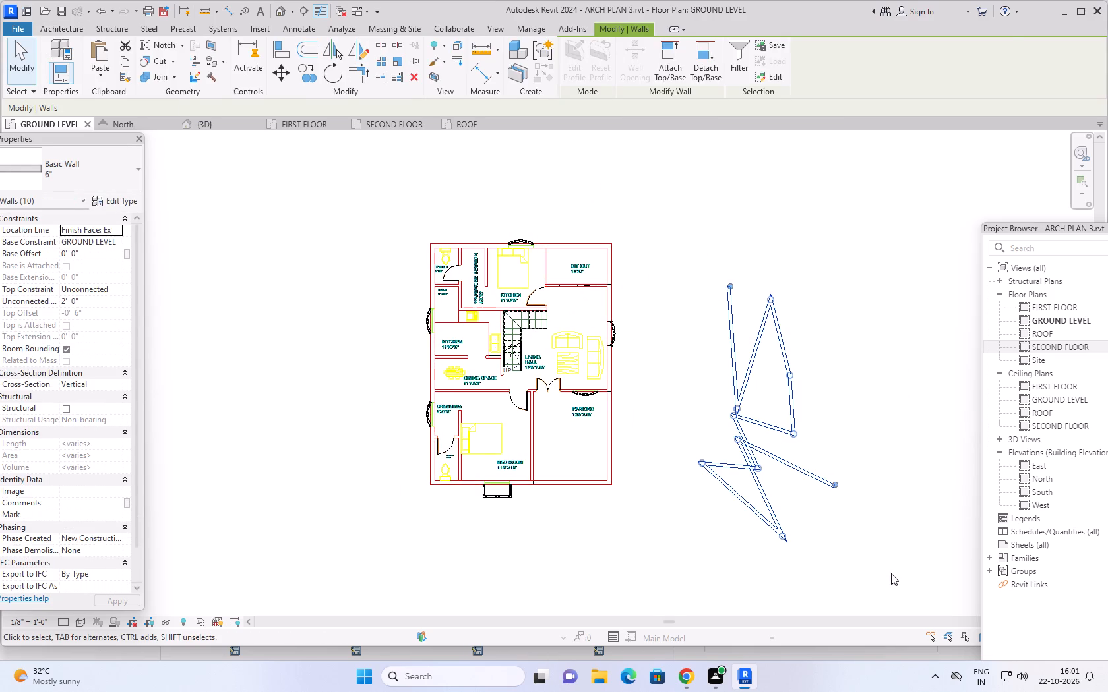
{"action": "key", "text": "Delete"}
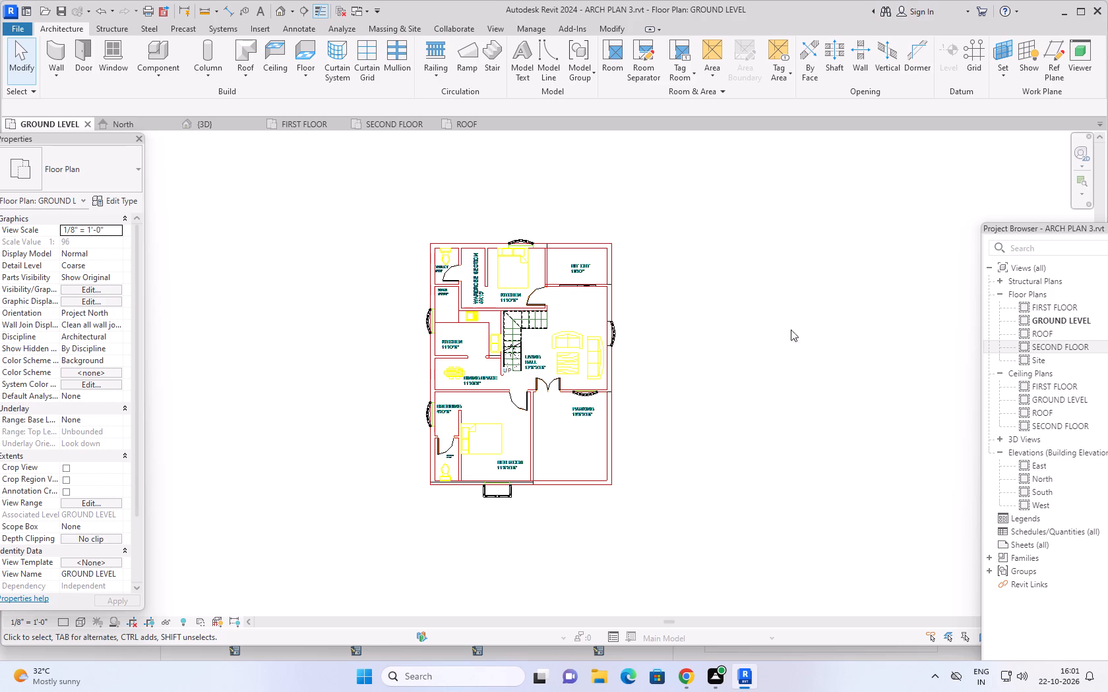
Open the {3D} view to look at the whole house.
{"action": "scroll", "coordinate": [789, 303], "scroll_direction": "down", "scroll_amount": 2}
{"action": "middle_click_drag", "start_coordinate": [774, 317], "coordinate": [748, 326]}
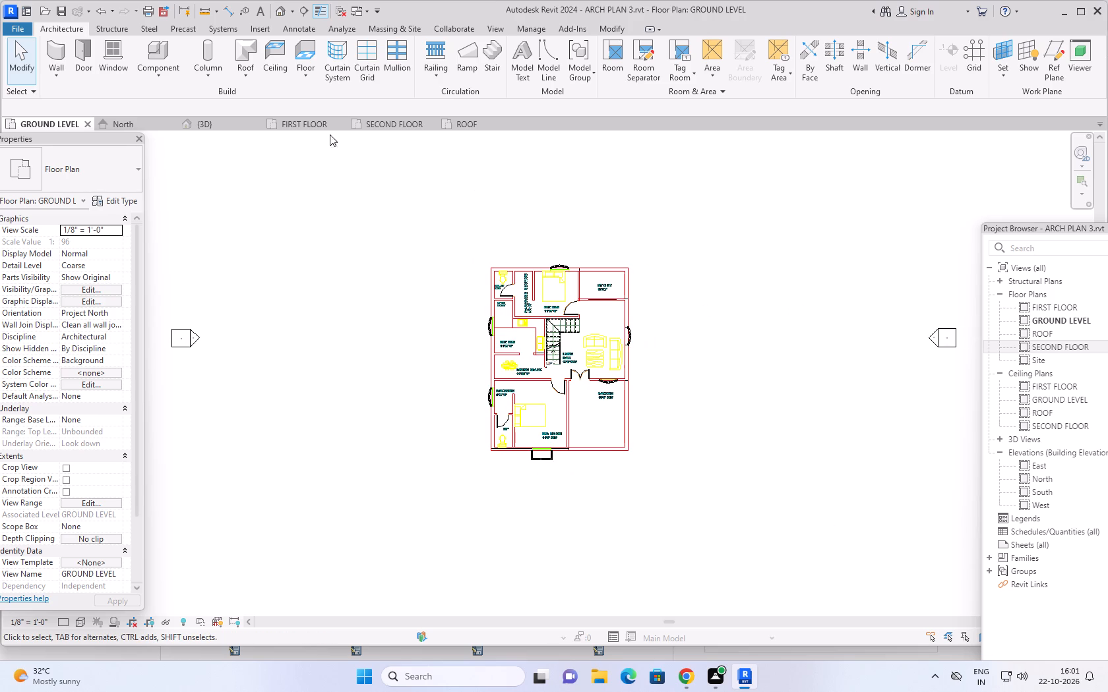
{"action": "left_click", "coordinate": [213, 121]}
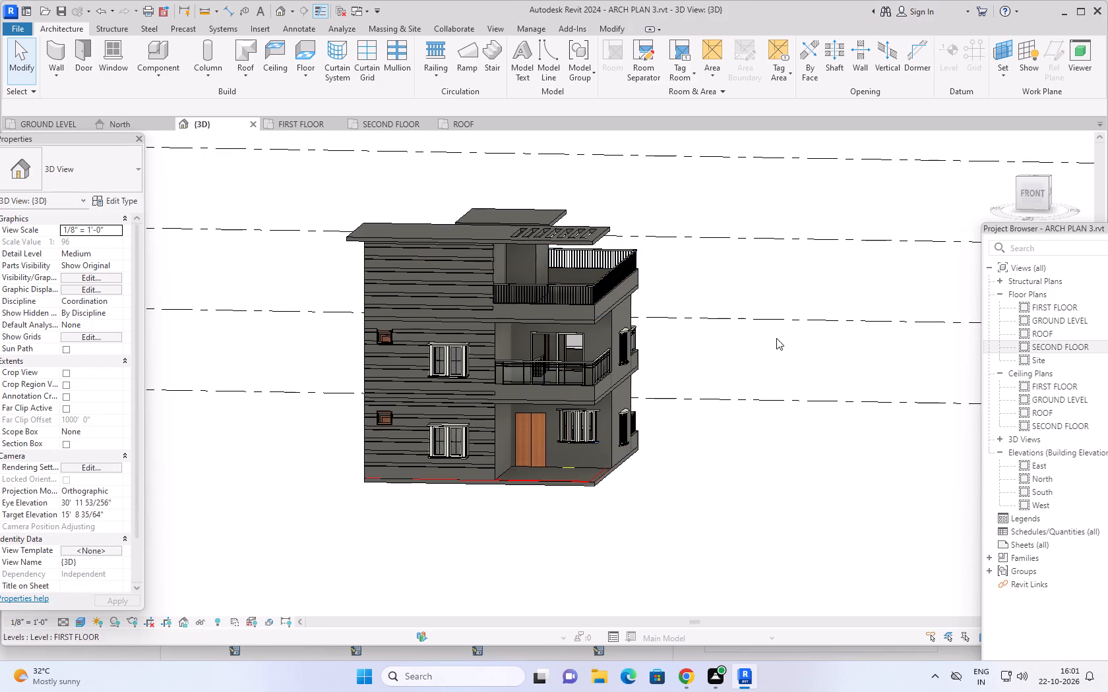
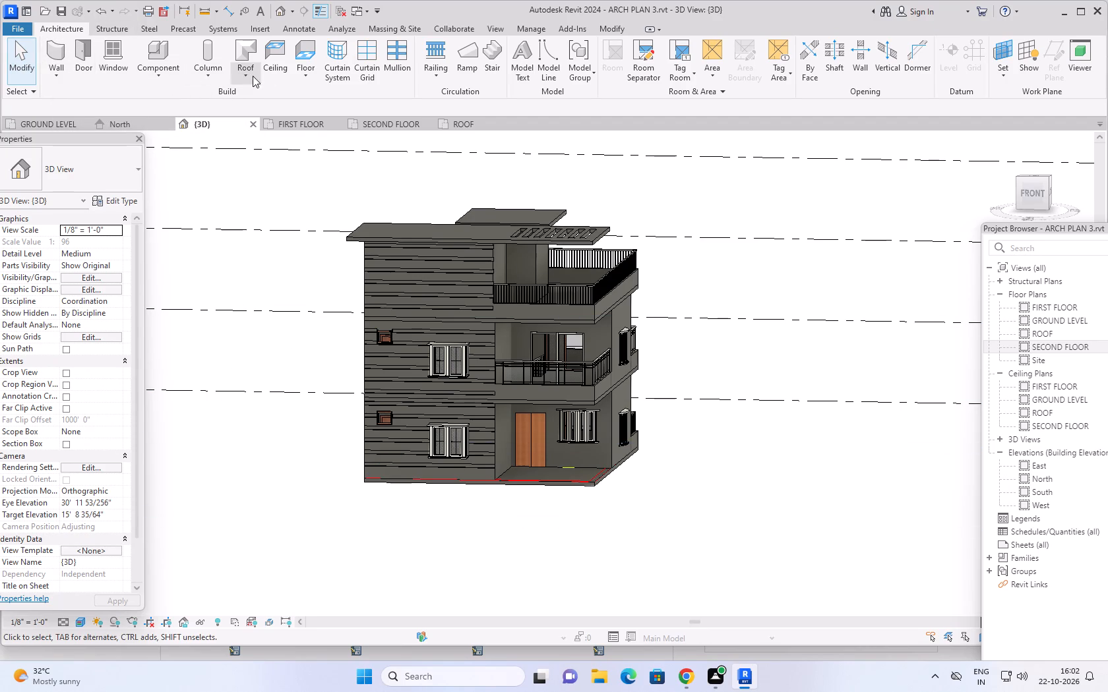
Examine the house in 3D from its front and left sides, covering the cladding, windows, balconies and roof slabs.
{"action": "middle_click_drag", "start_coordinate": [729, 500], "coordinate": [737, 499]}
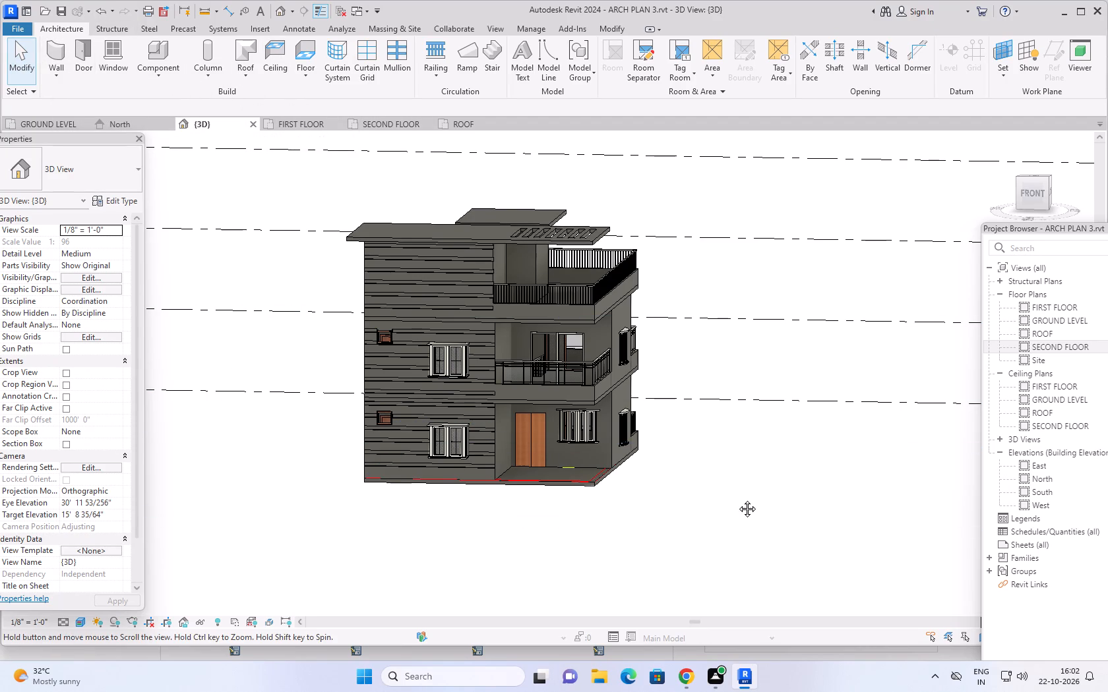
{"action": "middle_click_drag", "start_coordinate": [737, 499], "coordinate": [768, 502]}
{"action": "left_click_drag", "start_coordinate": [1033, 189], "coordinate": [1066, 187]}
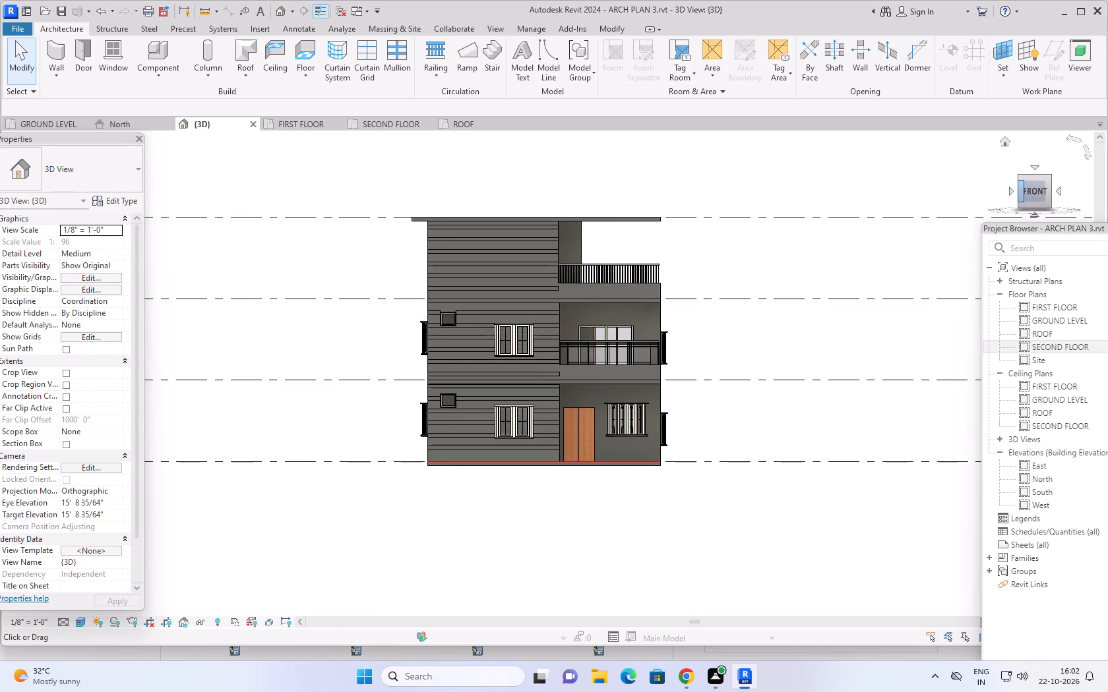
{"action": "left_click_drag", "start_coordinate": [1012, 187], "coordinate": [1072, 194]}
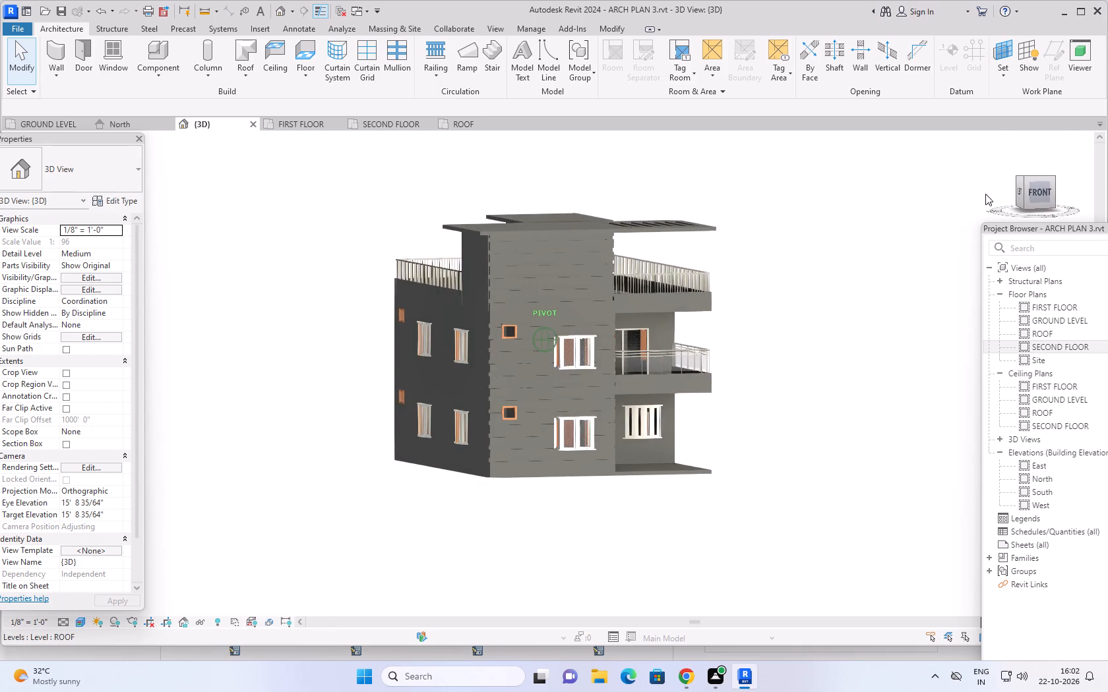
{"action": "left_click_drag", "start_coordinate": [1026, 177], "coordinate": [1032, 198]}
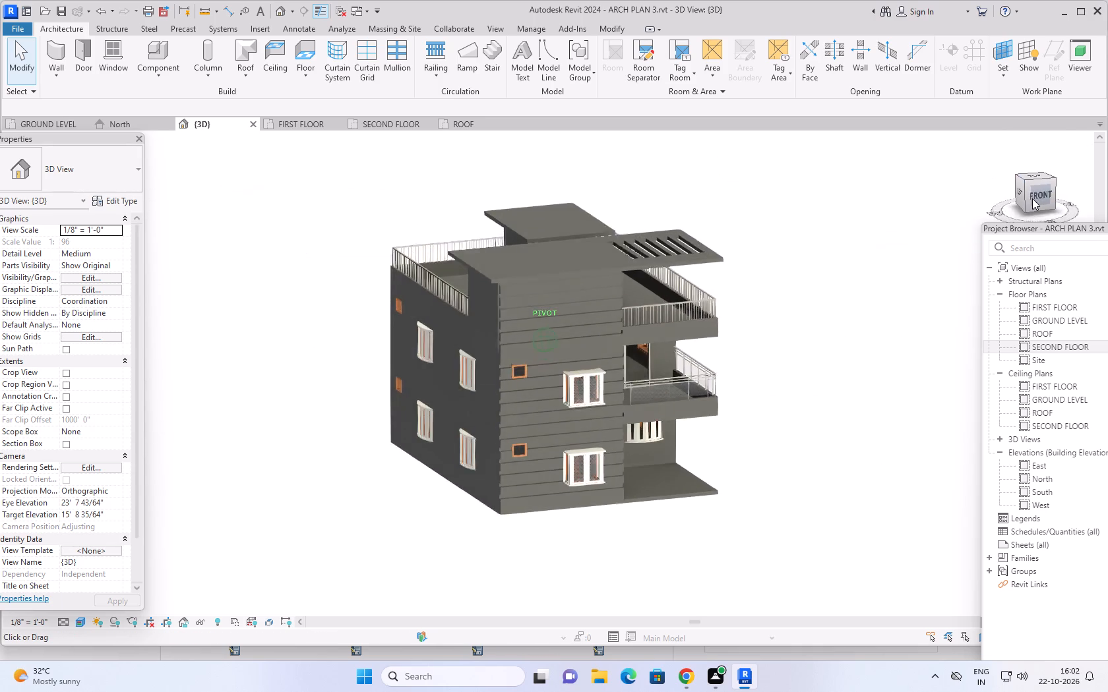
{"action": "left_click_drag", "start_coordinate": [1032, 198], "coordinate": [1055, 199]}
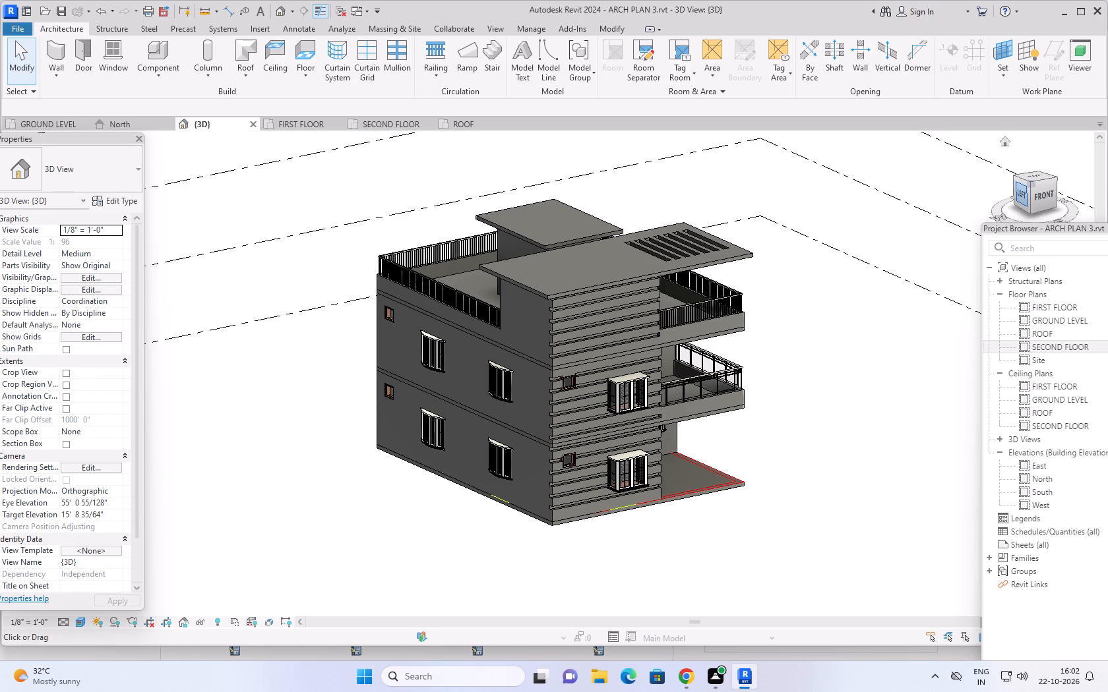
{"action": "left_click_drag", "start_coordinate": [1020, 192], "coordinate": [1075, 194]}
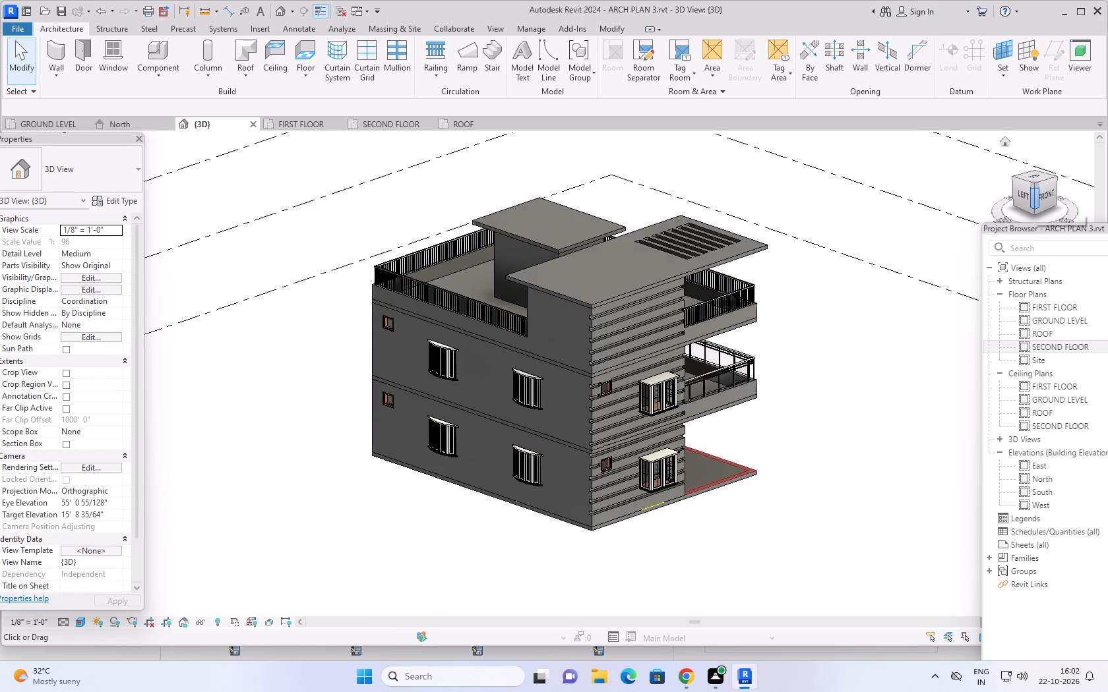
{"action": "left_click_drag", "start_coordinate": [1028, 195], "coordinate": [1053, 188]}
{"action": "left_click_drag", "start_coordinate": [1045, 192], "coordinate": [1026, 192]}
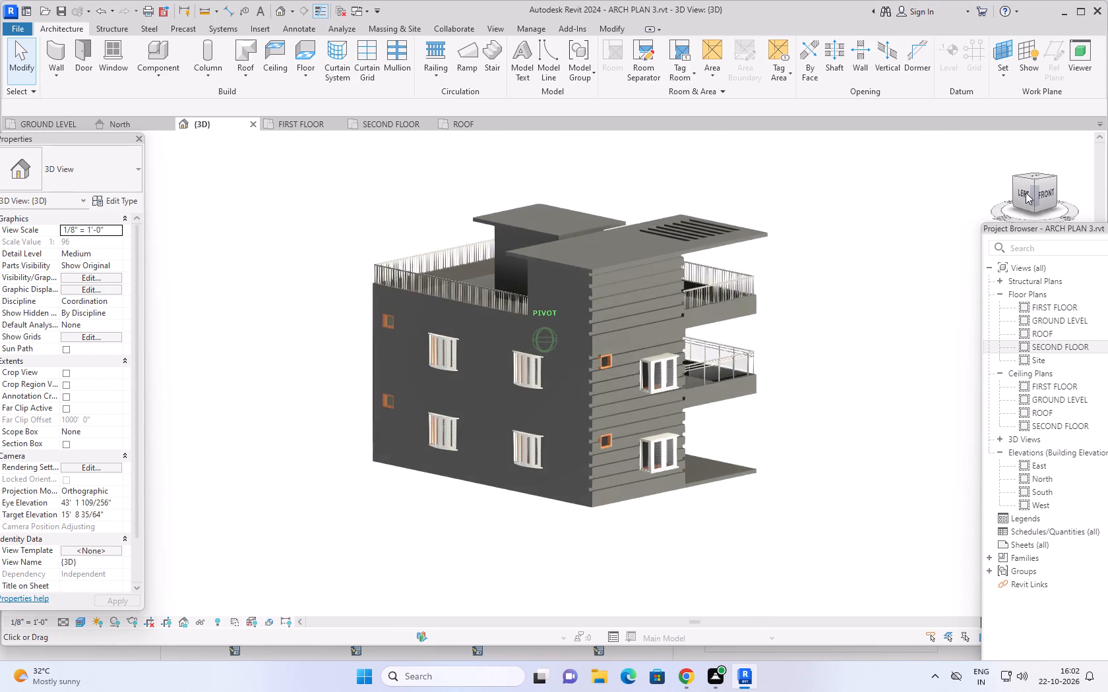
{"action": "left_click_drag", "start_coordinate": [1026, 192], "coordinate": [994, 185]}
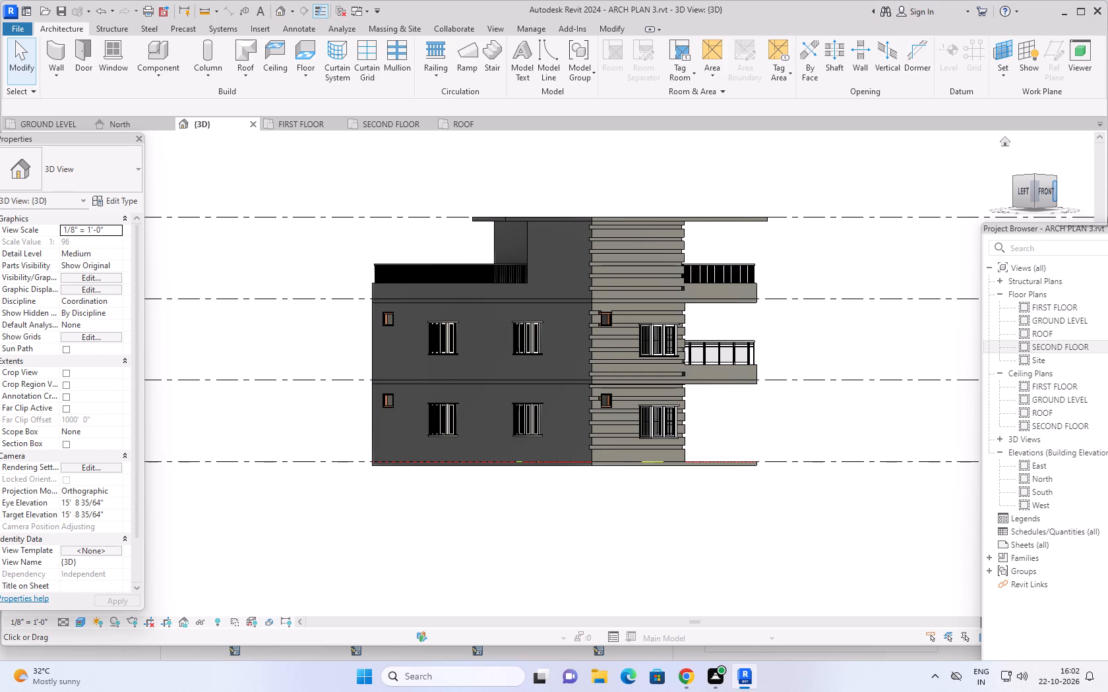
Examine the whole house level with the front-right corner, comparing the facade, balconies and floor levels.
{"action": "left_click", "coordinate": [1055, 188]}
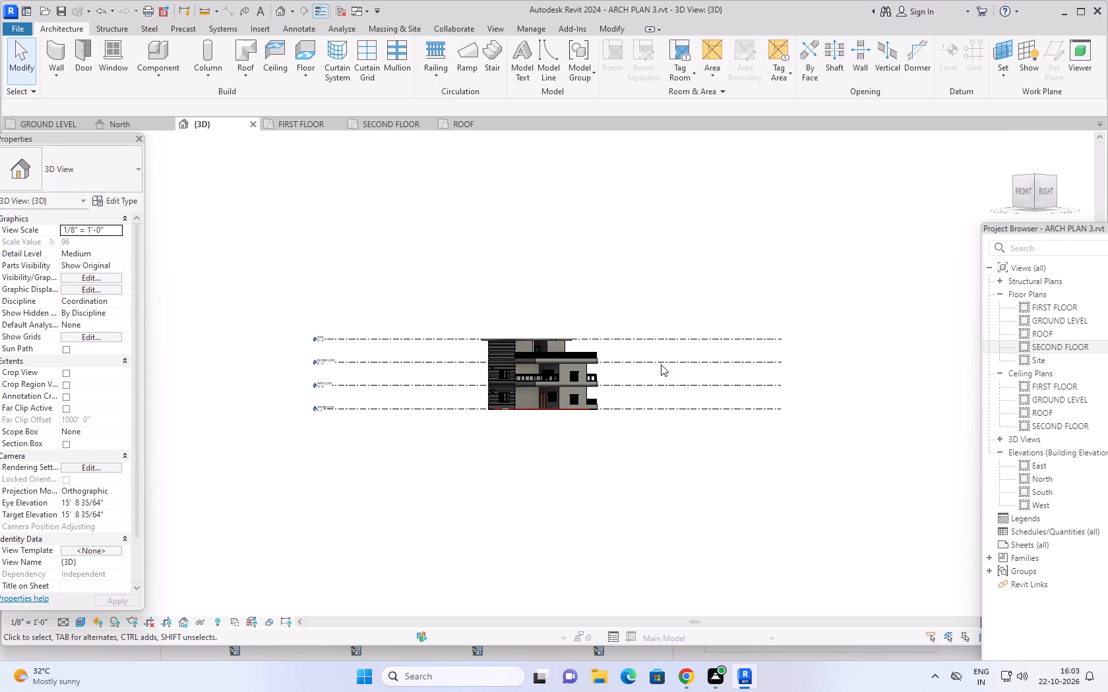
{"action": "scroll", "coordinate": [499, 439], "scroll_direction": "up", "scroll_amount": 3}
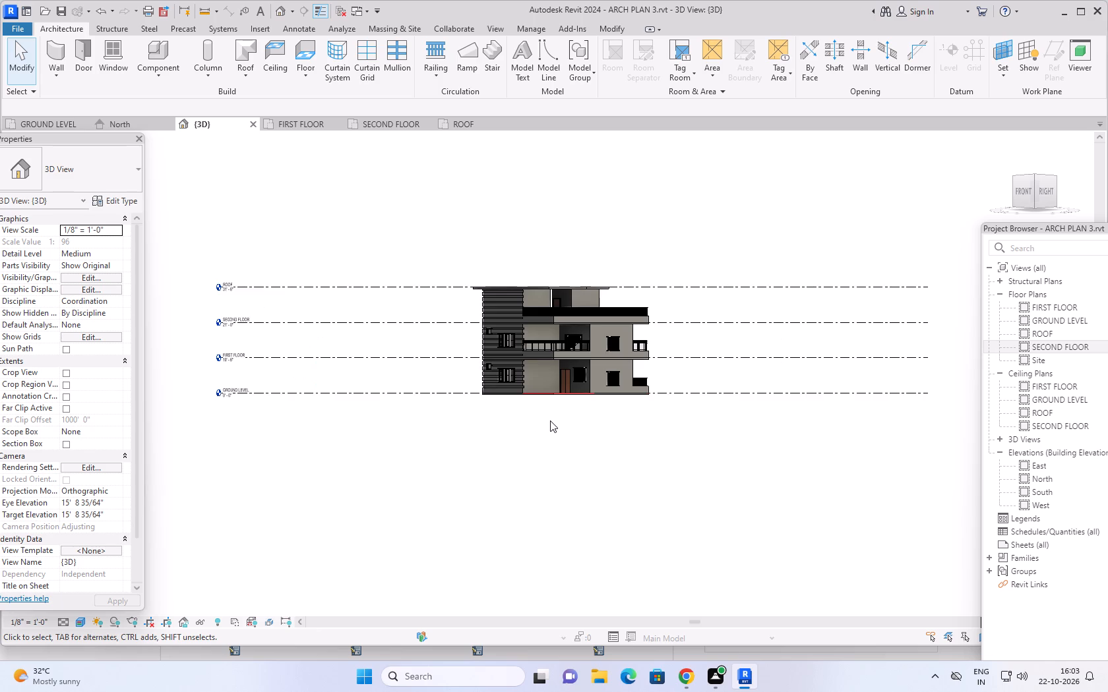
{"action": "scroll", "coordinate": [550, 420], "scroll_direction": "up", "scroll_amount": 6}
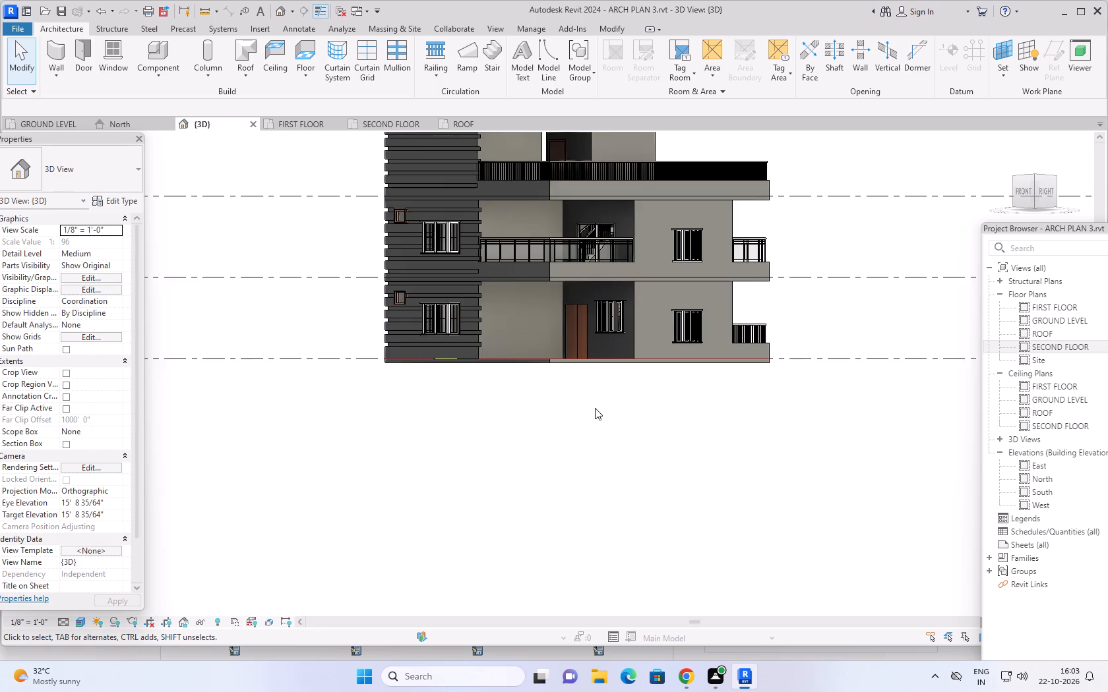
{"action": "middle_click_drag", "start_coordinate": [595, 408], "coordinate": [588, 447]}
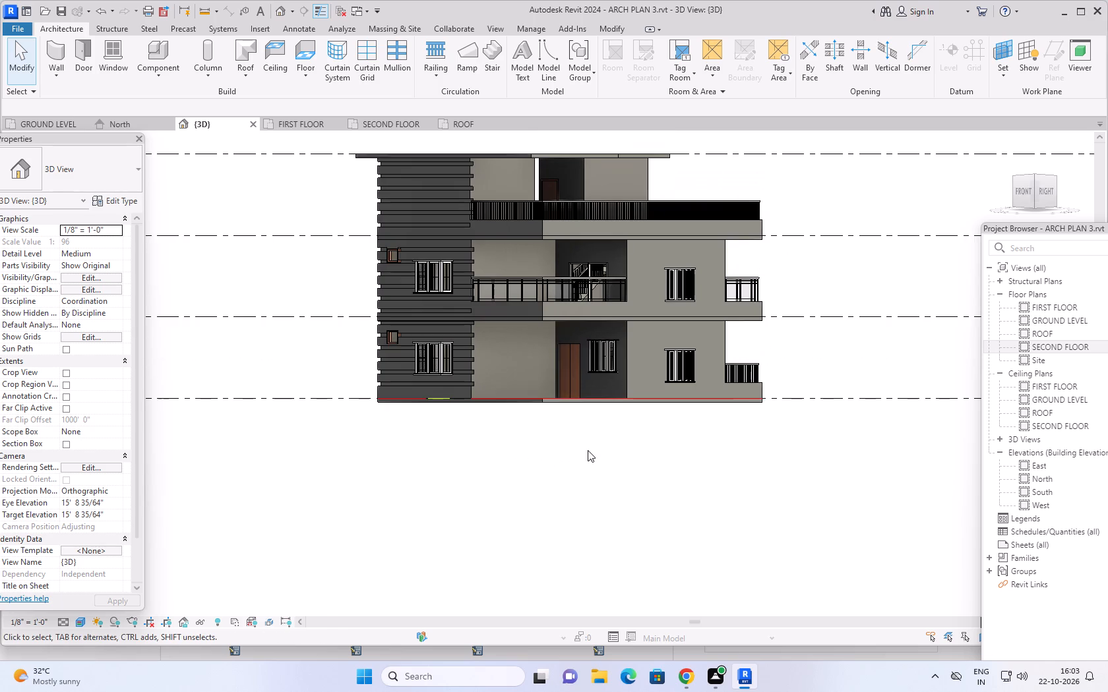
{"action": "scroll", "coordinate": [590, 457], "scroll_direction": "down", "scroll_amount": 2}
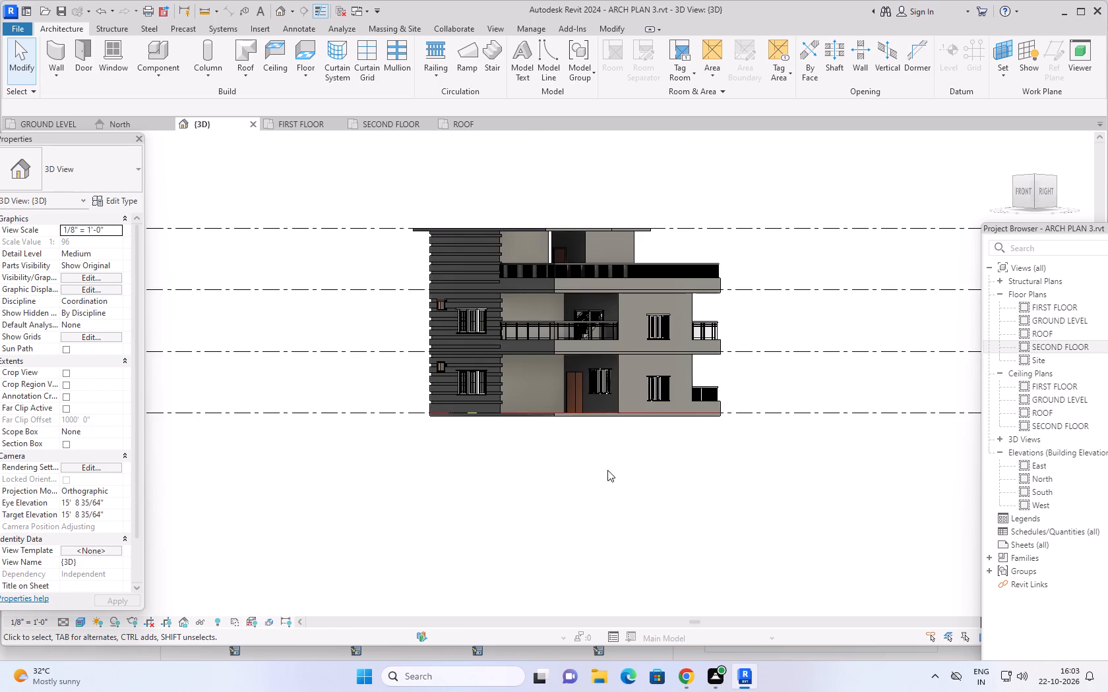
{"action": "scroll", "coordinate": [679, 473], "scroll_direction": "down", "scroll_amount": 1}
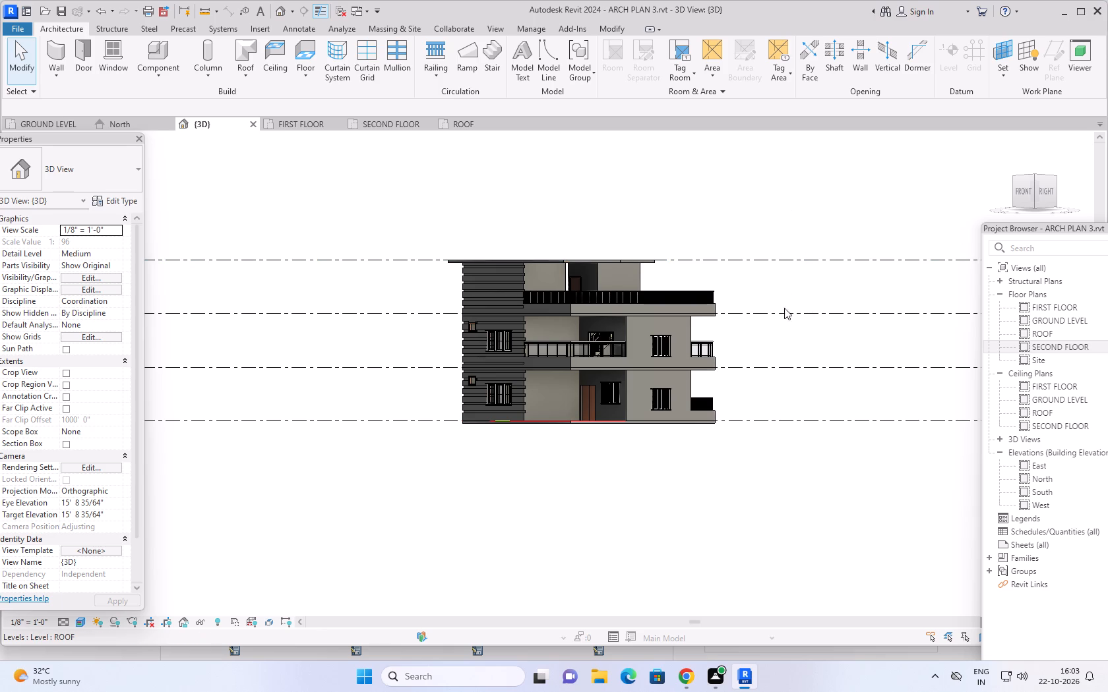
{"action": "scroll", "coordinate": [784, 355], "scroll_direction": "down", "scroll_amount": 1}
{"action": "scroll", "coordinate": [784, 408], "scroll_direction": "down", "scroll_amount": 1}
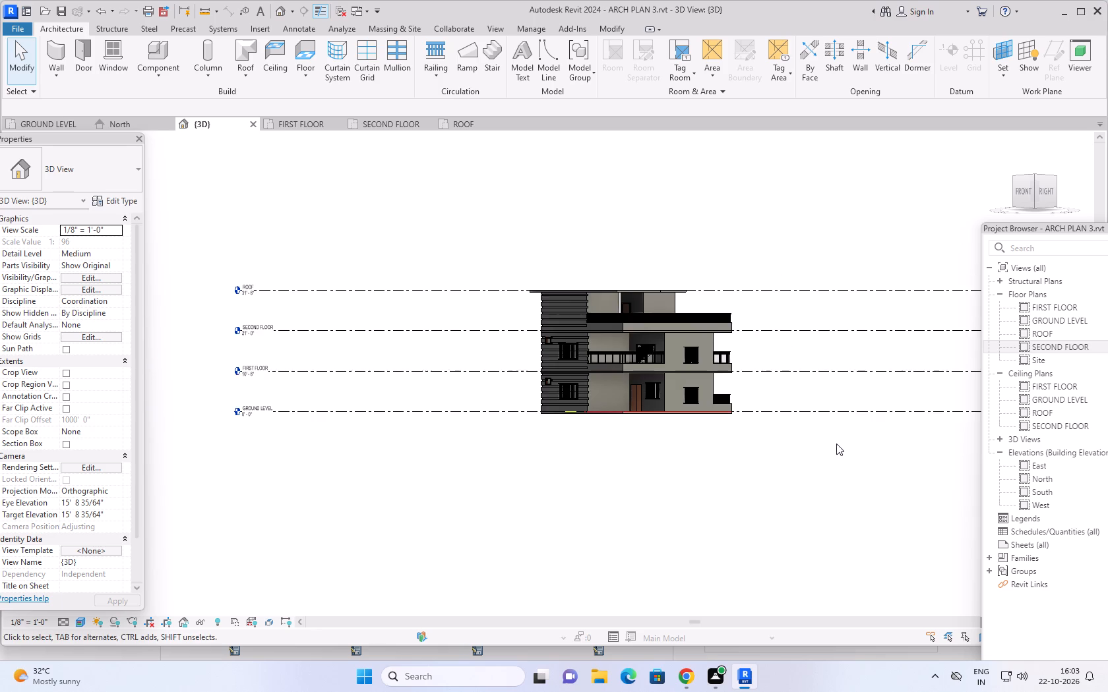
{"action": "middle_click_drag", "start_coordinate": [822, 424], "coordinate": [746, 451]}
{"action": "scroll", "coordinate": [746, 451], "scroll_direction": "up", "scroll_amount": 1}
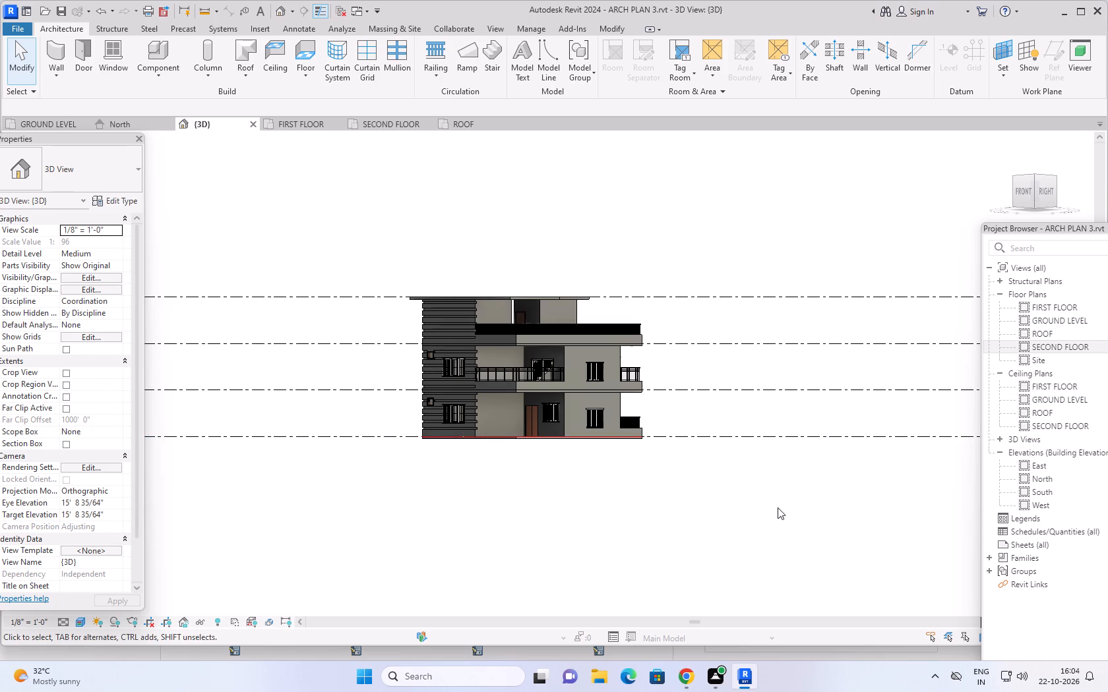
{"action": "middle_click_drag", "start_coordinate": [776, 507], "coordinate": [764, 528]}
{"action": "scroll", "coordinate": [507, 488], "scroll_direction": "up", "scroll_amount": 3}
Inspect the house from raised front and front-right angles, finishing on the front facade's windows and balconies.
{"action": "middle_click_drag", "start_coordinate": [548, 486], "coordinate": [608, 502]}
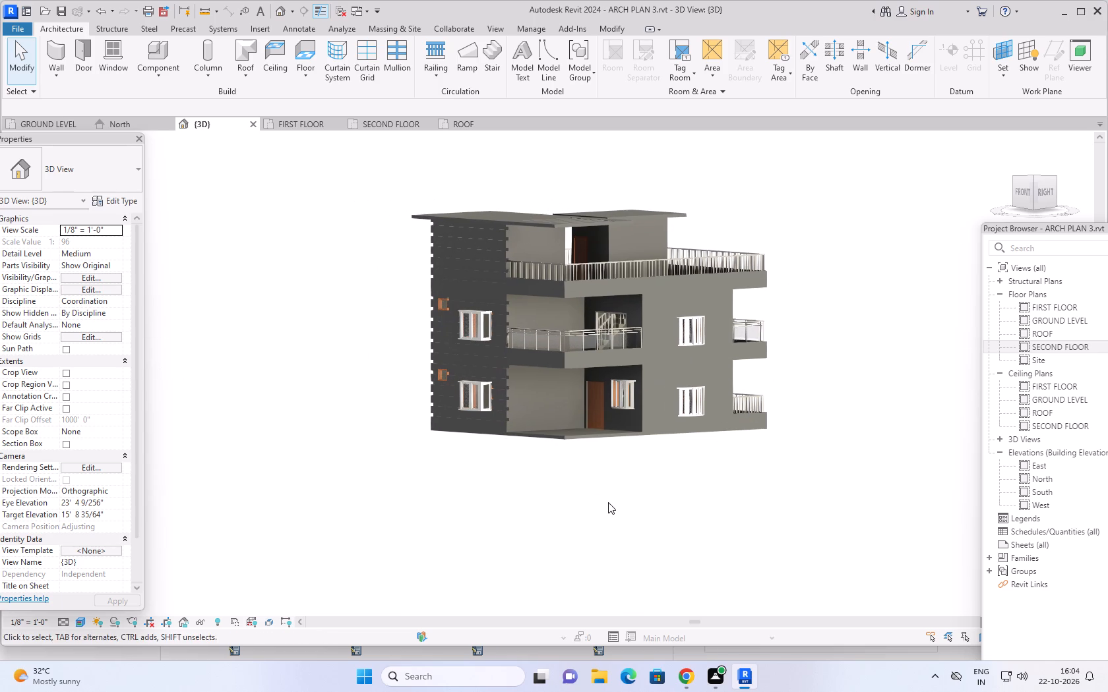
{"action": "middle_click_drag", "start_coordinate": [608, 500], "coordinate": [608, 457]}
{"action": "middle_click_drag", "start_coordinate": [606, 464], "coordinate": [622, 504], "text": "shift"}
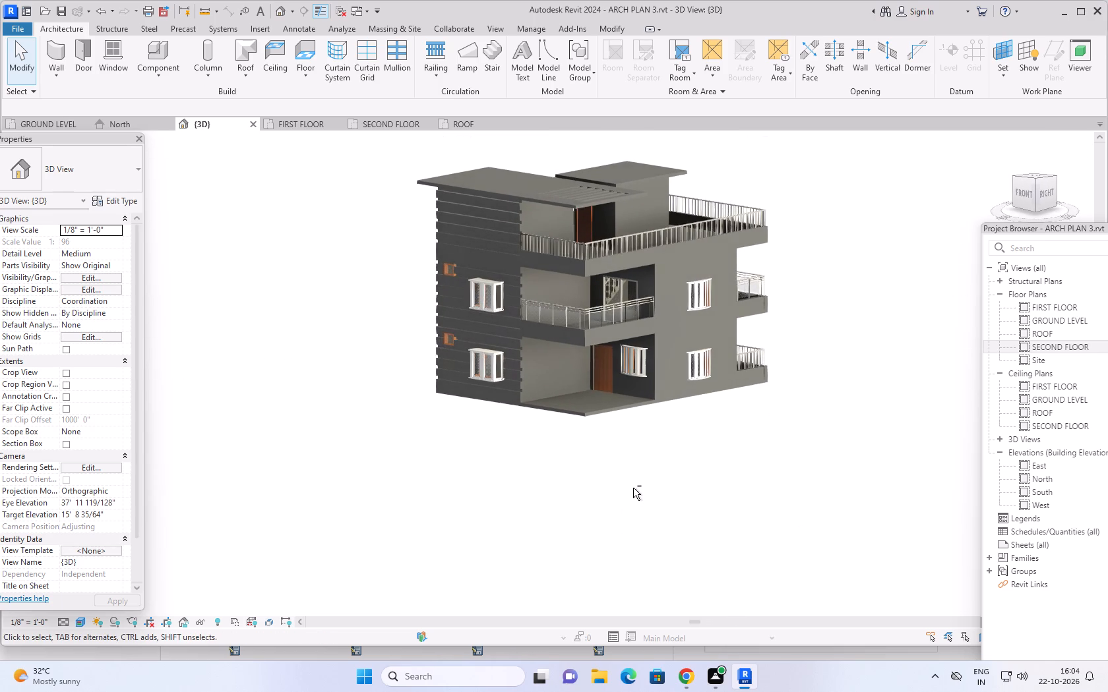
{"action": "middle_click_drag", "start_coordinate": [640, 471], "coordinate": [632, 486]}
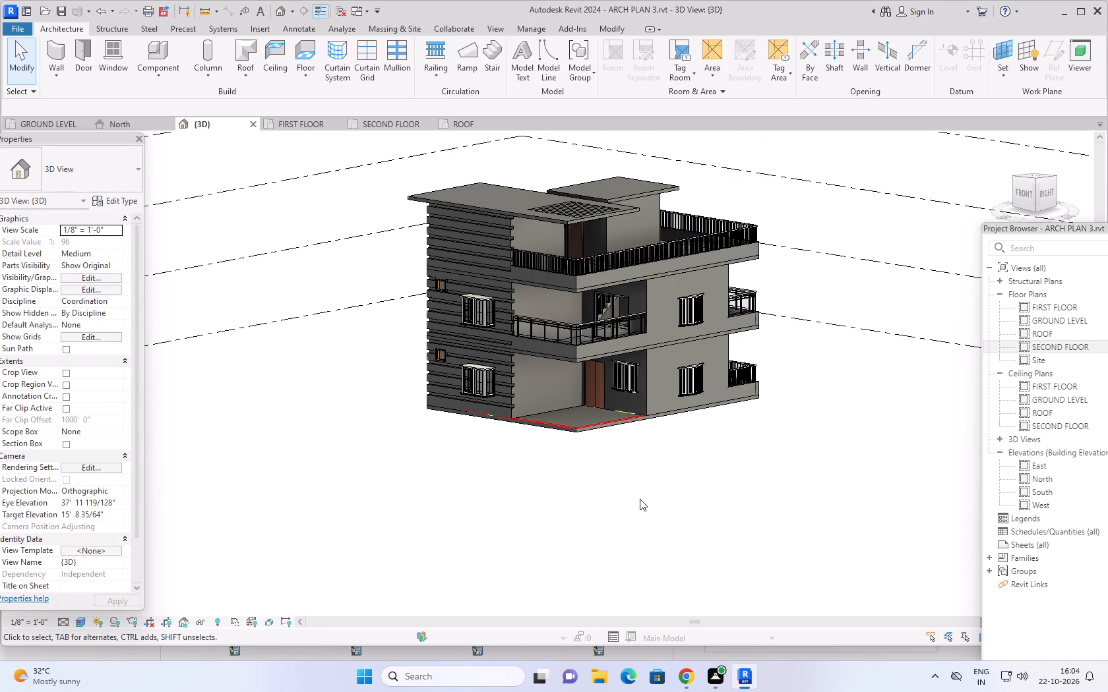
{"action": "middle_click_drag", "start_coordinate": [591, 481], "coordinate": [657, 500]}
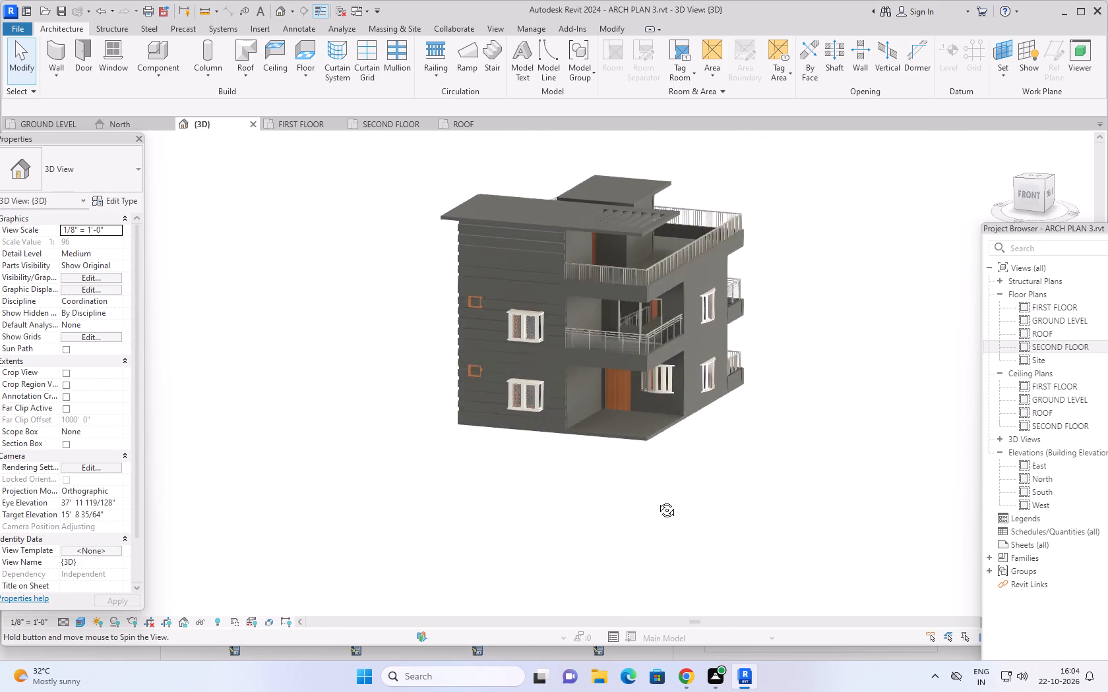
{"action": "middle_click_drag", "start_coordinate": [657, 500], "coordinate": [672, 500]}
{"action": "scroll", "coordinate": [679, 488], "scroll_direction": "up", "scroll_amount": 2}
{"action": "middle_click_drag", "start_coordinate": [762, 452], "coordinate": [755, 471]}
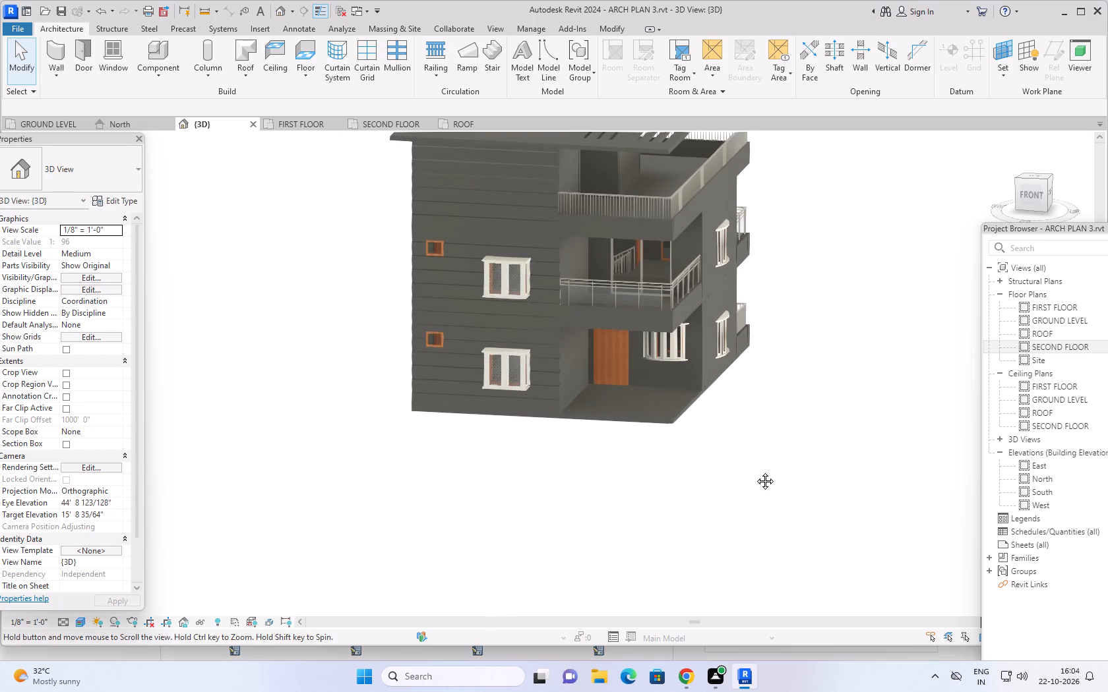
{"action": "middle_click_drag", "start_coordinate": [755, 471], "coordinate": [747, 484]}
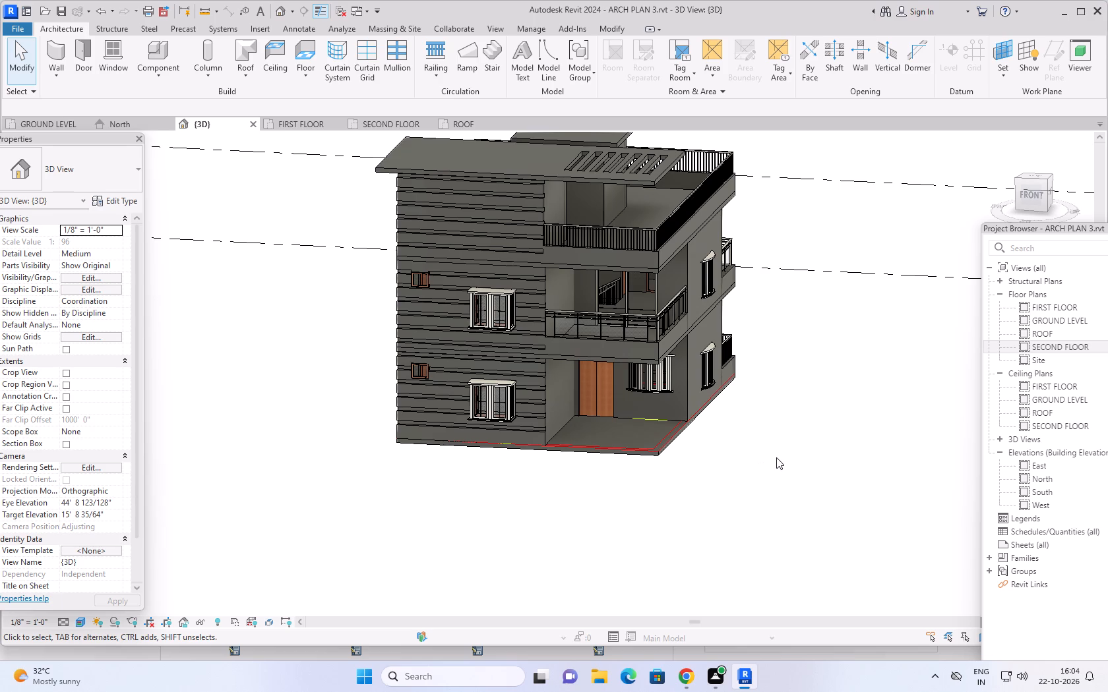
{"action": "scroll", "coordinate": [795, 465], "scroll_direction": "down", "scroll_amount": 2}
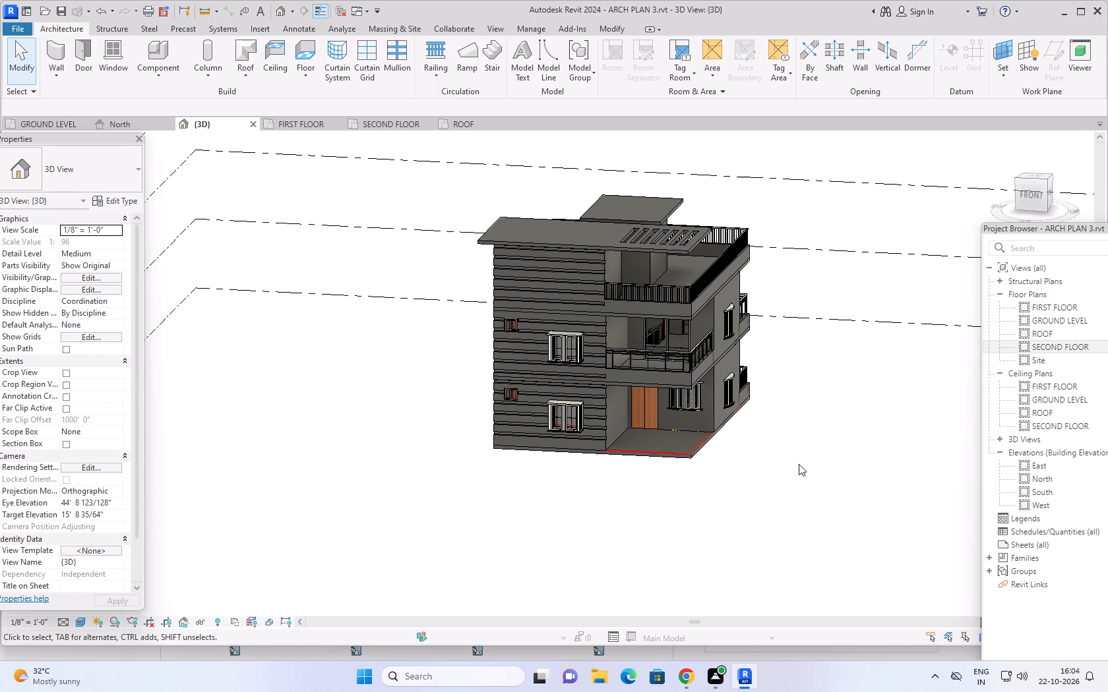
{"action": "middle_click_drag", "start_coordinate": [809, 431], "coordinate": [804, 440]}
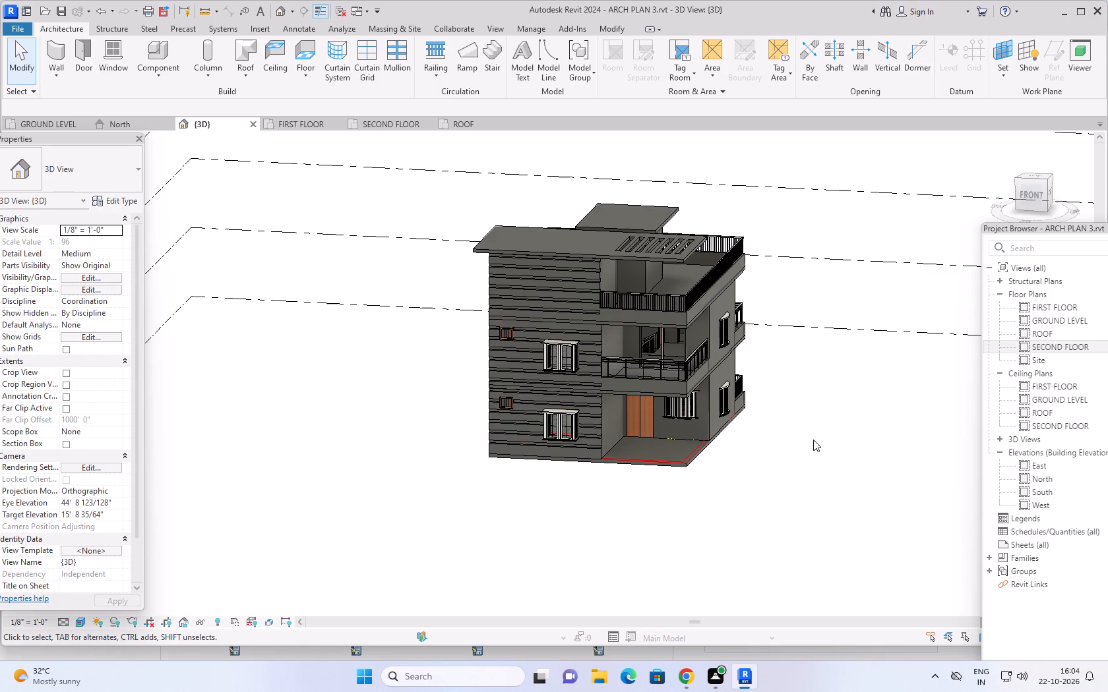
{"action": "middle_click_drag", "start_coordinate": [816, 440], "coordinate": [758, 433]}
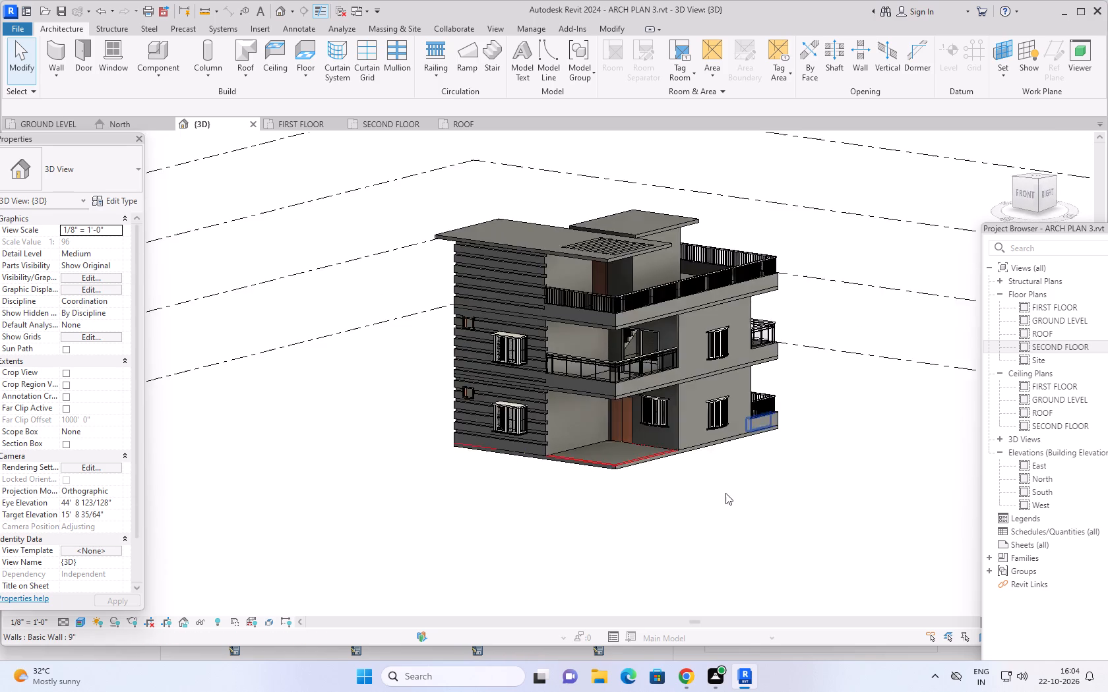
{"action": "middle_click_drag", "start_coordinate": [740, 471], "coordinate": [758, 455]}
{"action": "middle_click_drag", "start_coordinate": [715, 488], "coordinate": [770, 438]}
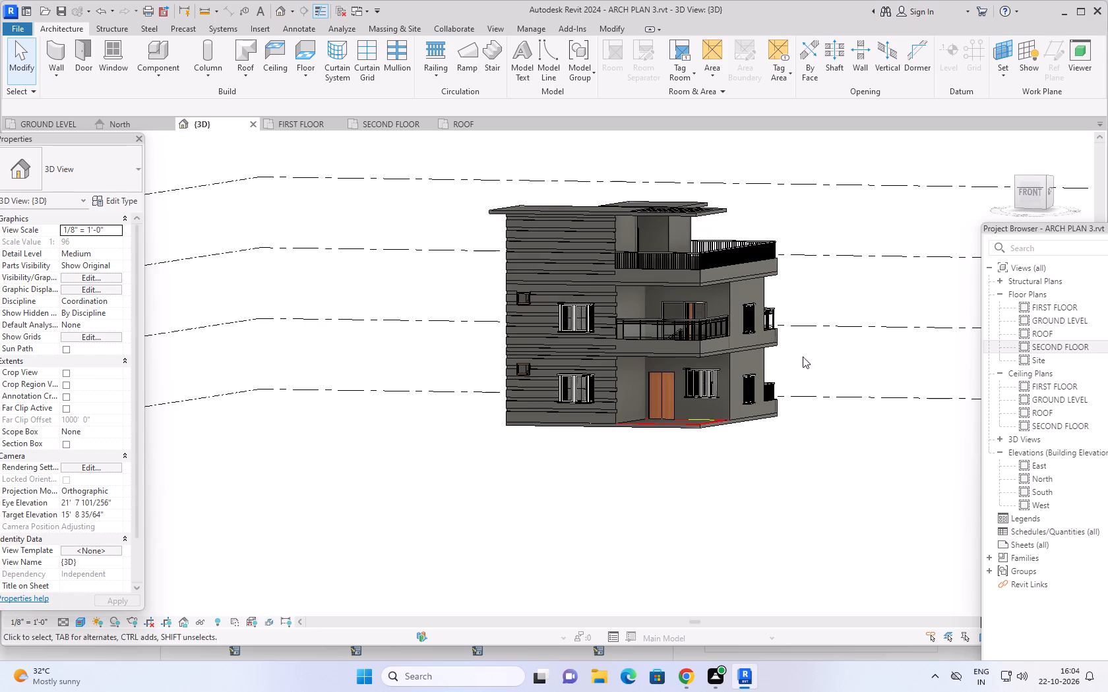
{"action": "middle_click_drag", "start_coordinate": [829, 297], "coordinate": [787, 419]}
{"action": "middle_click_drag", "start_coordinate": [789, 404], "coordinate": [824, 384]}
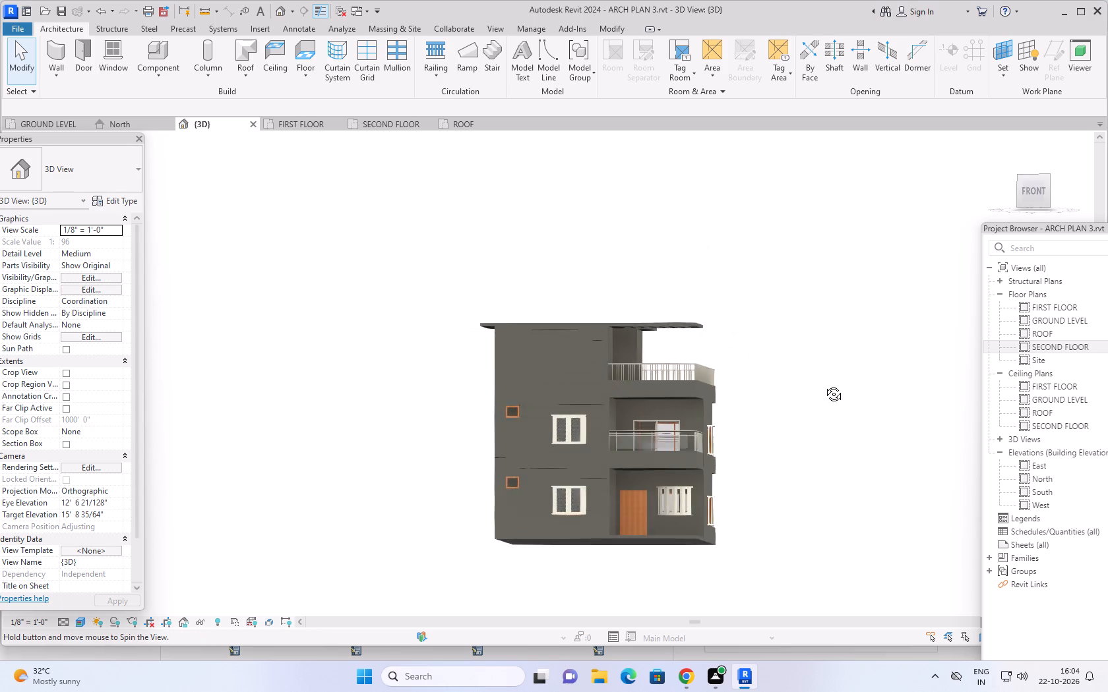
{"action": "middle_click_drag", "start_coordinate": [824, 384], "coordinate": [832, 413]}
{"action": "scroll", "coordinate": [789, 393], "scroll_direction": "up", "scroll_amount": 1}
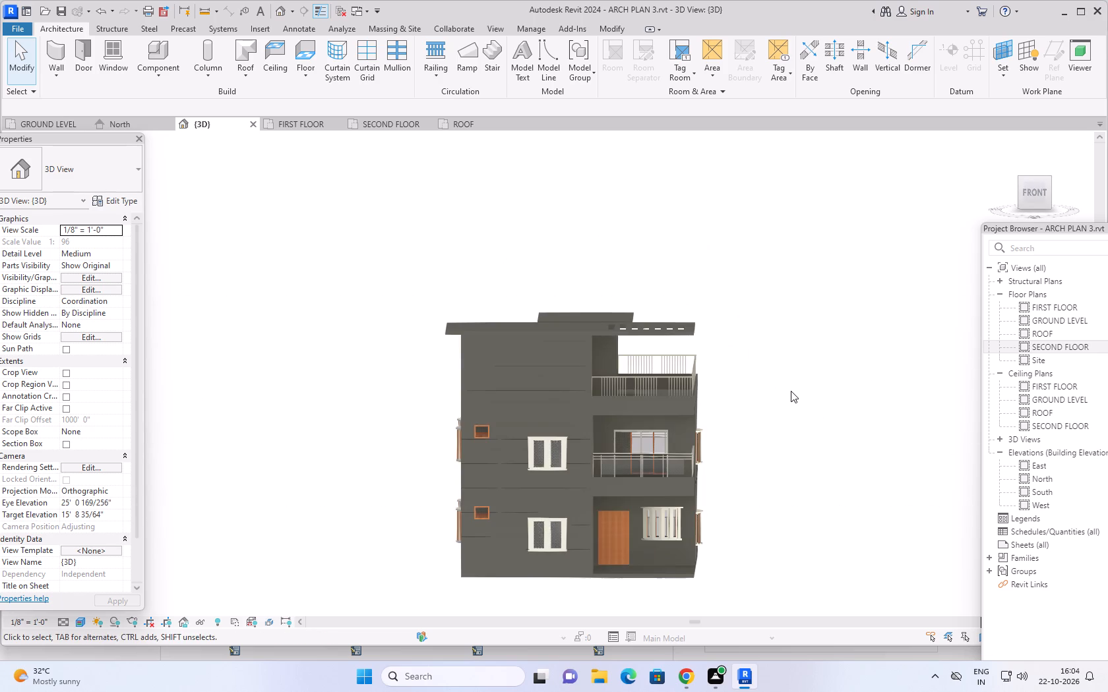
{"action": "middle_click_drag", "start_coordinate": [793, 387], "coordinate": [810, 336]}
{"action": "scroll", "coordinate": [557, 420], "scroll_direction": "up", "scroll_amount": 3}
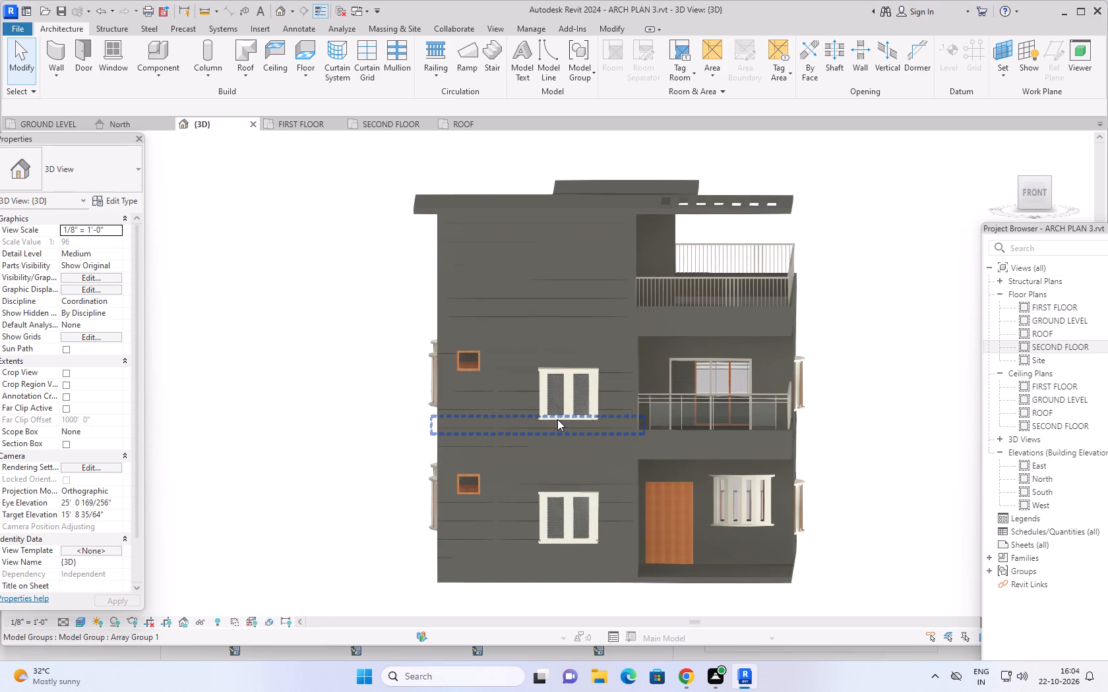
{"action": "key", "text": "Escape"}
{"action": "key", "text": "Escape"}
{"action": "key", "text": "Escape"}
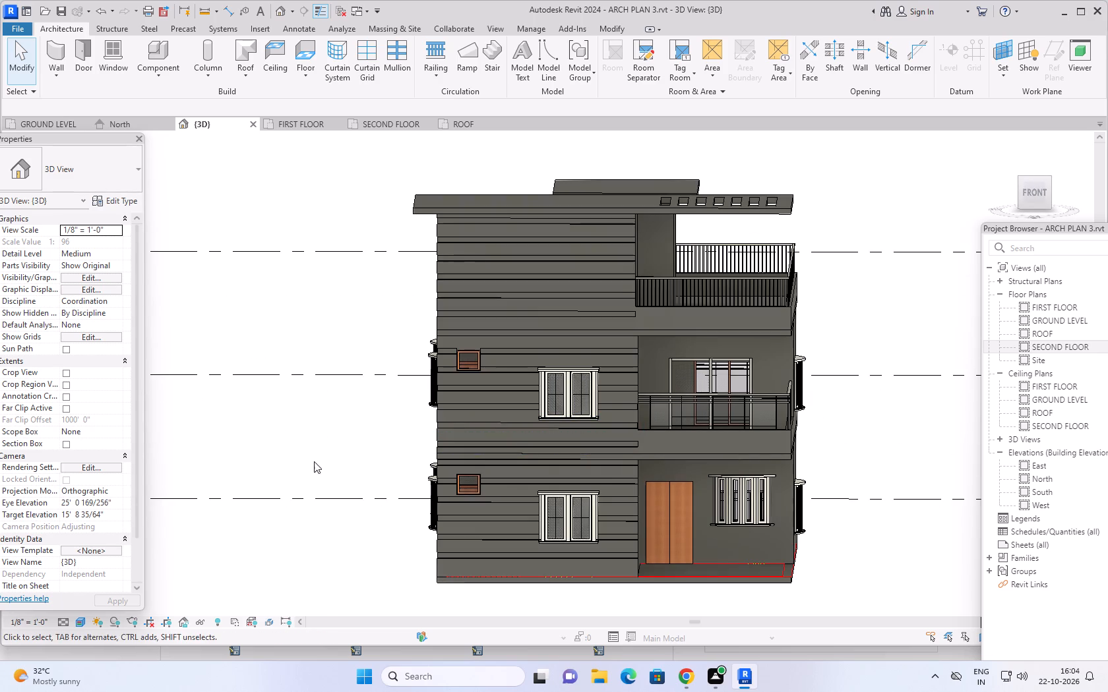
Change the two bay casement windows on the front clad wall, ground and first floors, to Window-Casement-Double 34" x 36".
{"action": "left_click", "coordinate": [560, 406]}
{"action": "left_click", "coordinate": [565, 497], "text": "ctrl"}
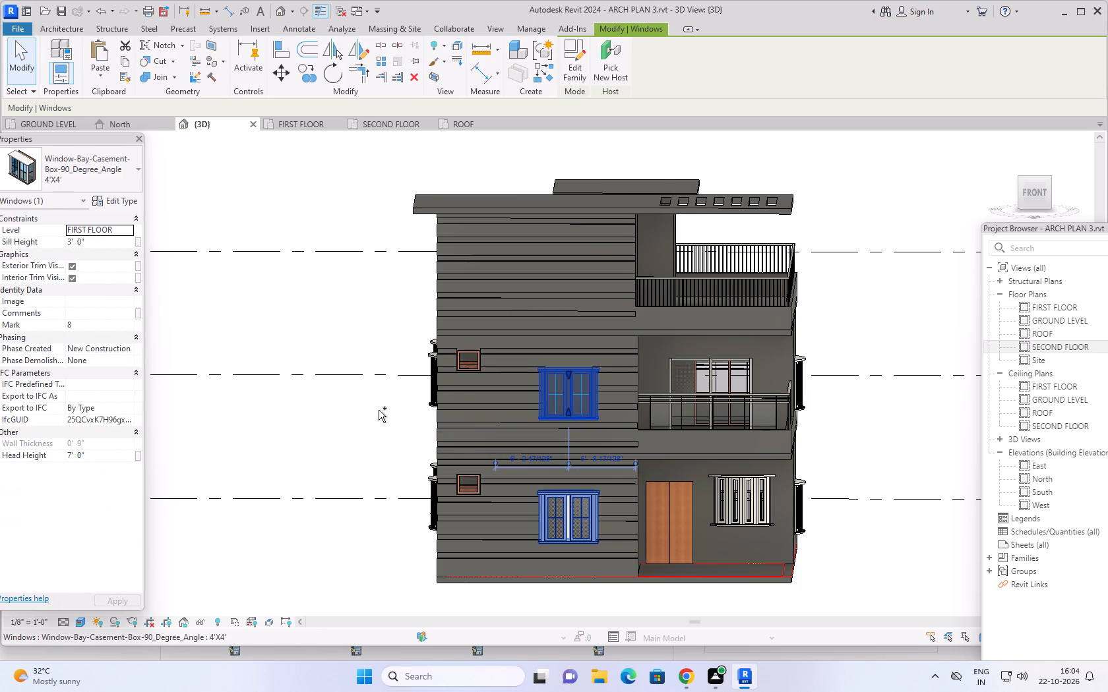
{"action": "left_click", "coordinate": [119, 173]}
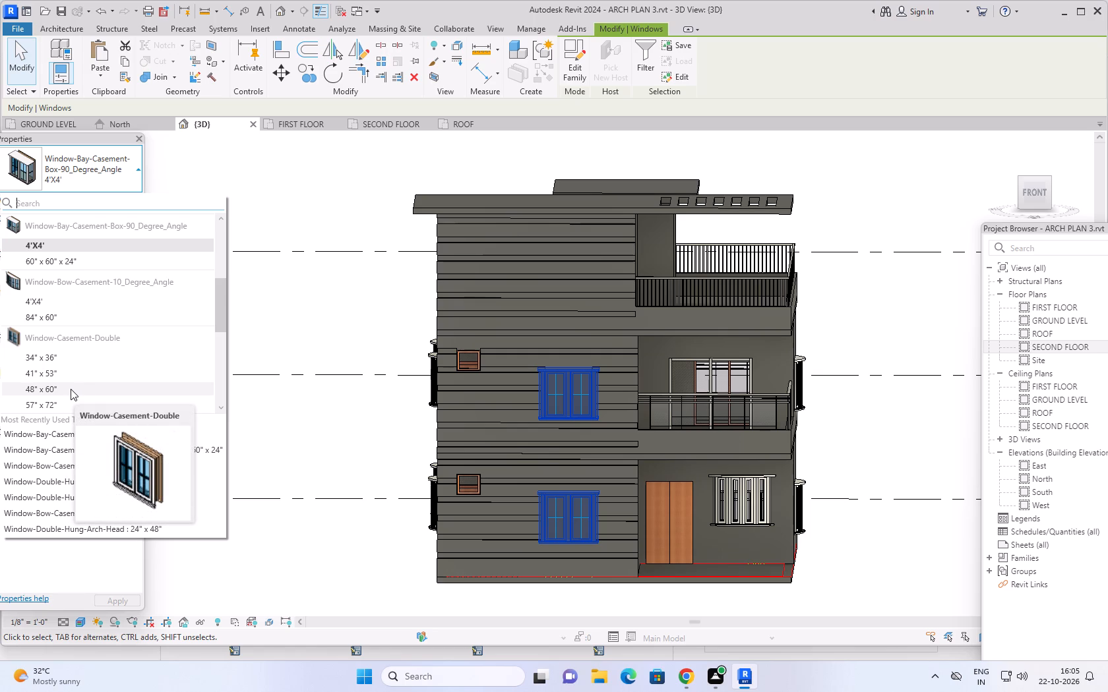
{"action": "left_click", "coordinate": [83, 360]}
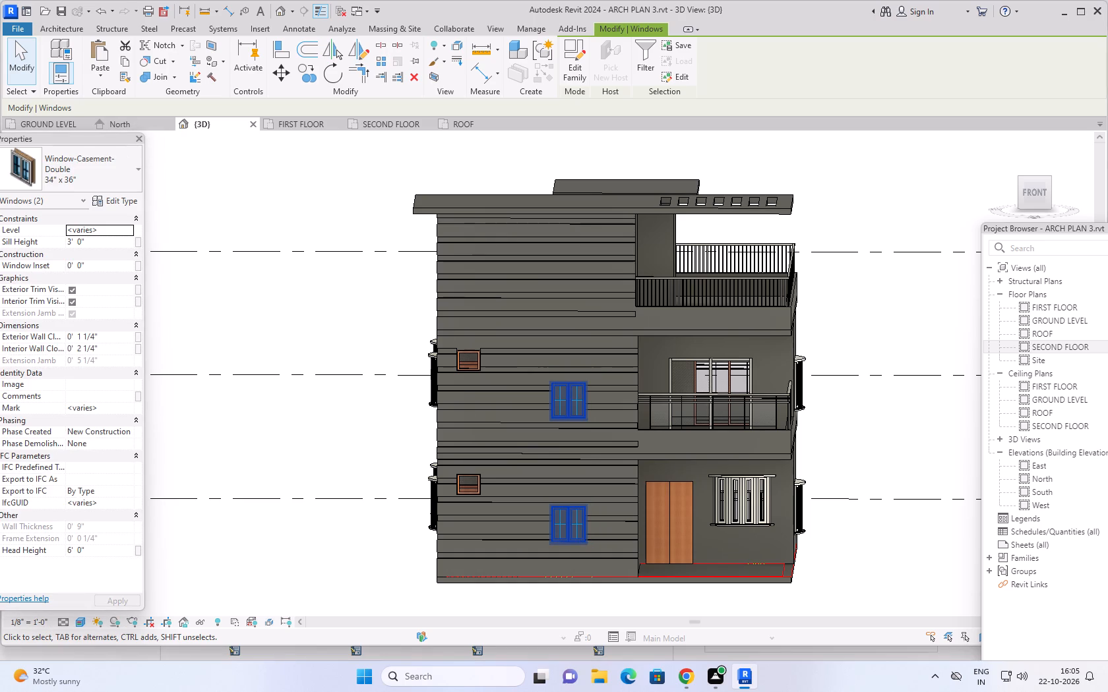
Duplicate the selected front windows' Window-Casement-Double type as 4'X4', setting both its height and width to 4'.
{"action": "left_click", "coordinate": [107, 198]}
{"action": "left_click", "coordinate": [853, 226]}
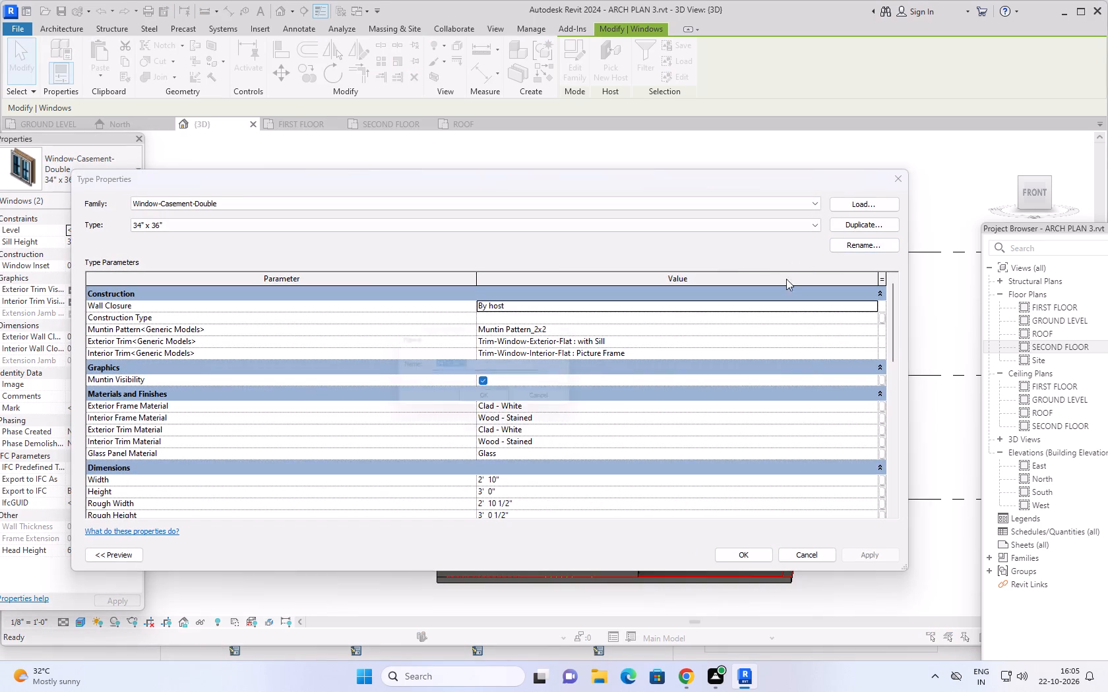
{"action": "type", "text": "4'X4'"}
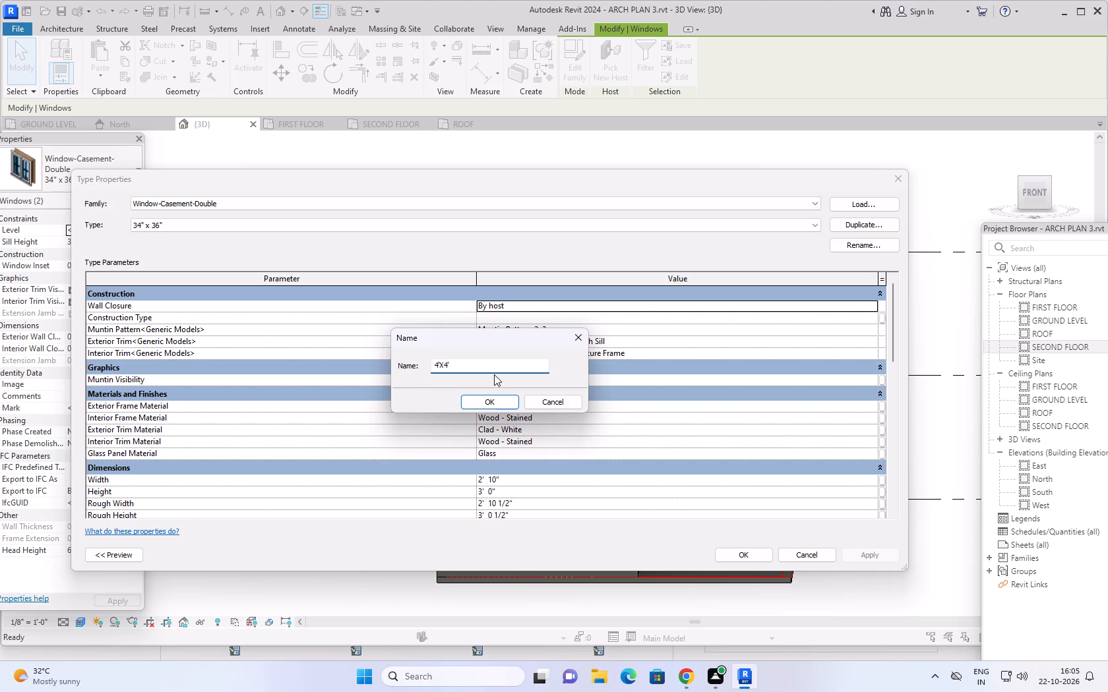
{"action": "left_click", "coordinate": [474, 399]}
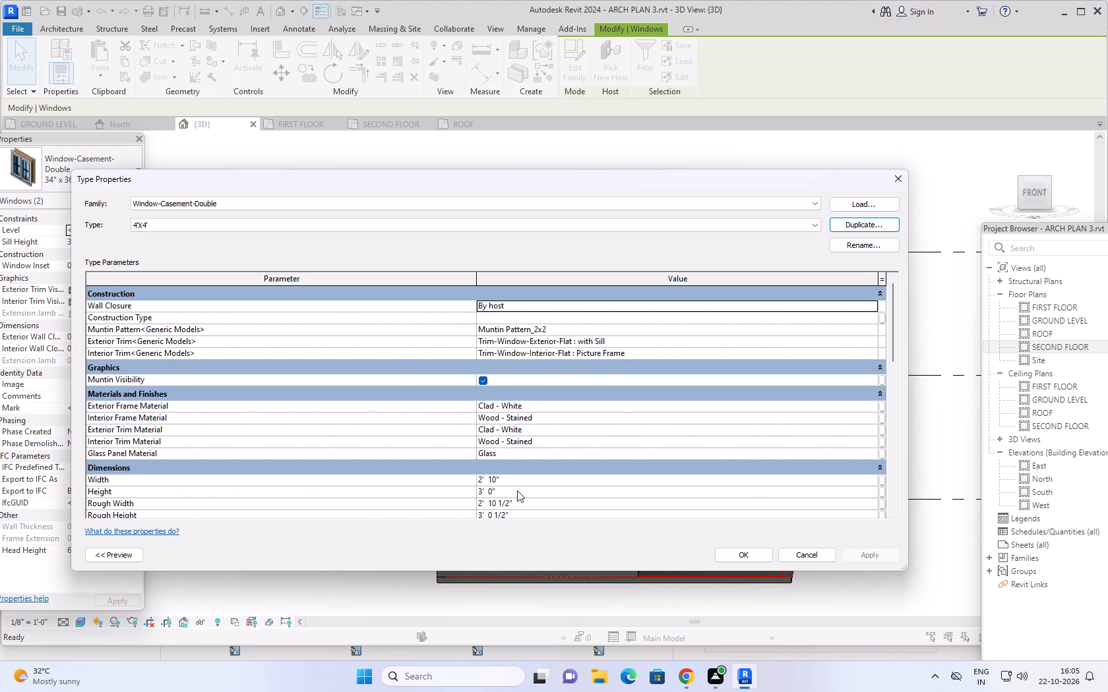
{"action": "left_click", "coordinate": [517, 490]}
{"action": "type", "text": "4'"}
{"action": "left_click", "coordinate": [514, 478]}
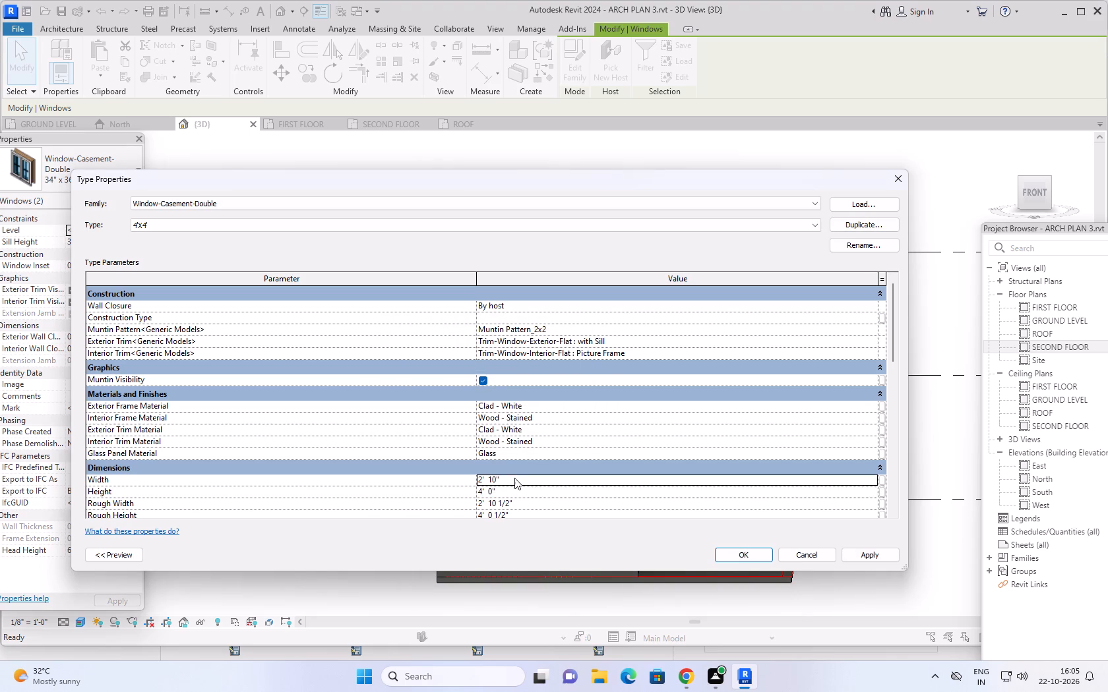
{"action": "type", "text": "4'"}
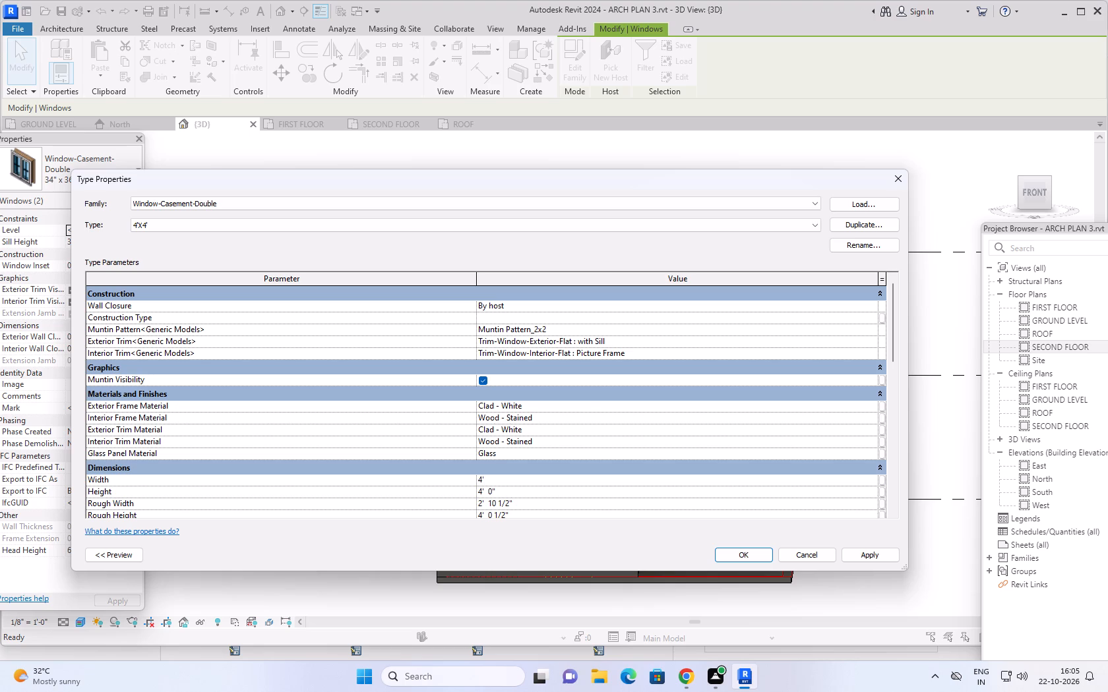
{"action": "left_click", "coordinate": [857, 551]}
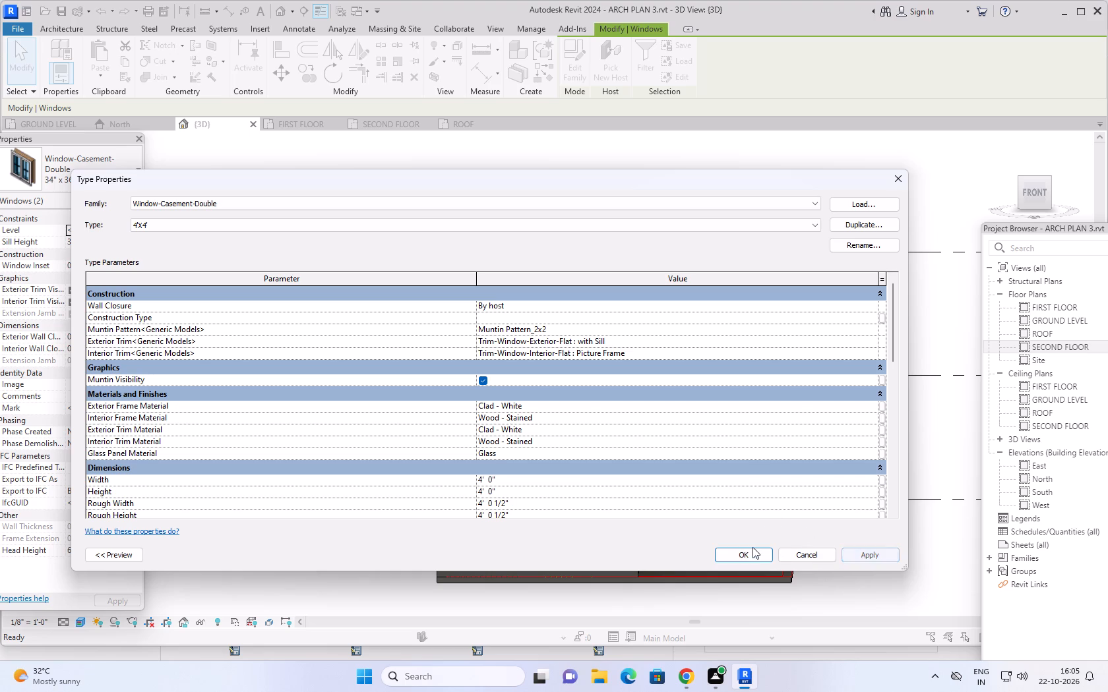
{"action": "left_click", "coordinate": [753, 551]}
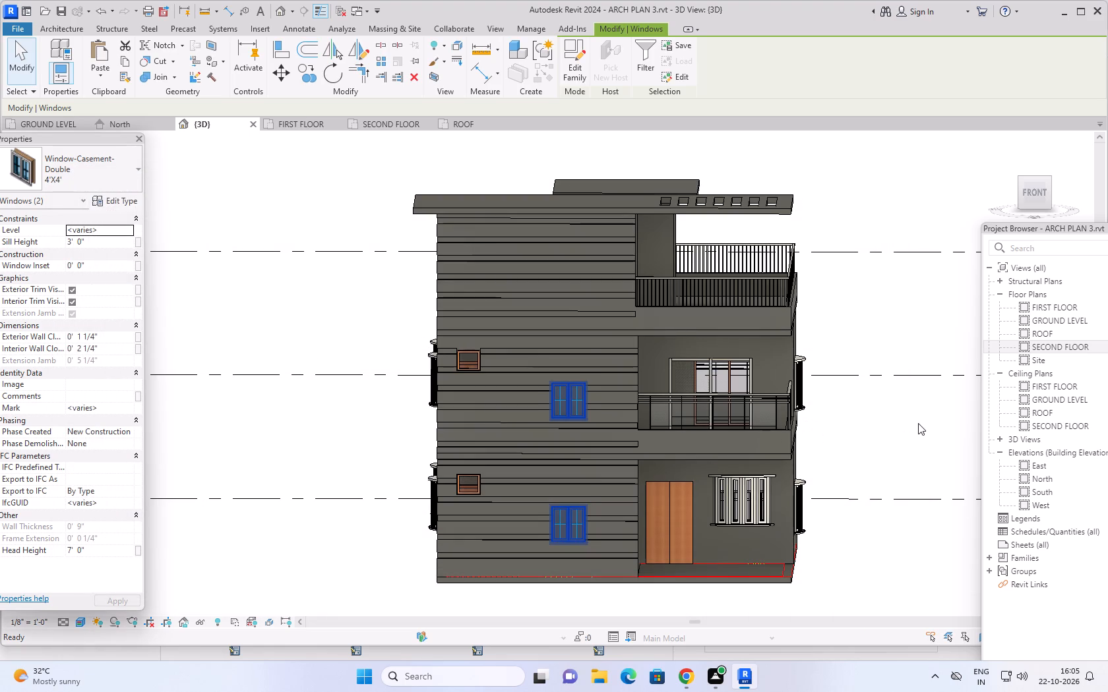
{"action": "key", "text": "Escape"}
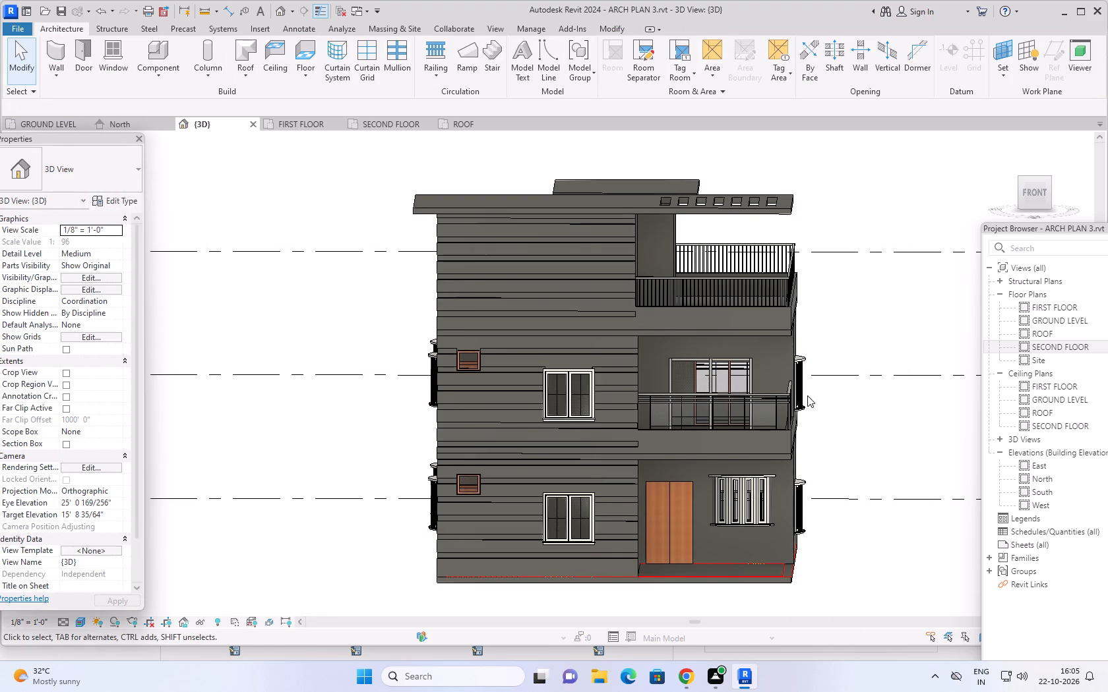
Examine the resized casement windows and surrounding facade in 3D from the front and left sides.
{"action": "middle_click_drag", "start_coordinate": [898, 422], "coordinate": [896, 364], "text": "shift"}
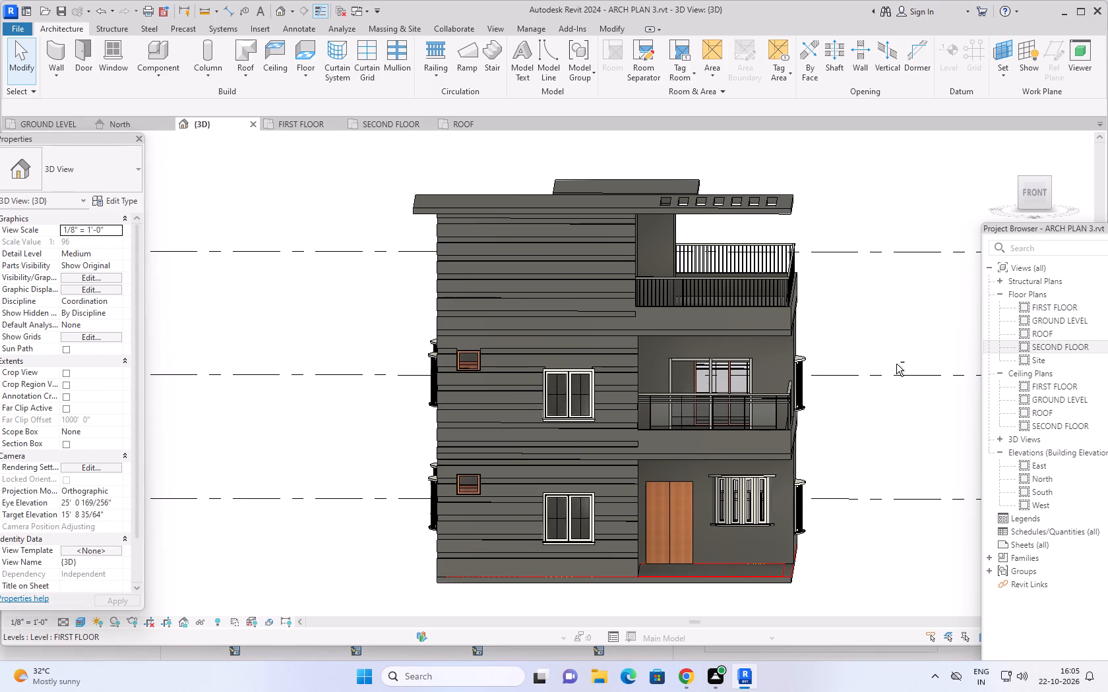
{"action": "middle_click_drag", "start_coordinate": [896, 364], "coordinate": [896, 360], "text": "shift"}
{"action": "middle_click", "coordinate": [899, 423]}
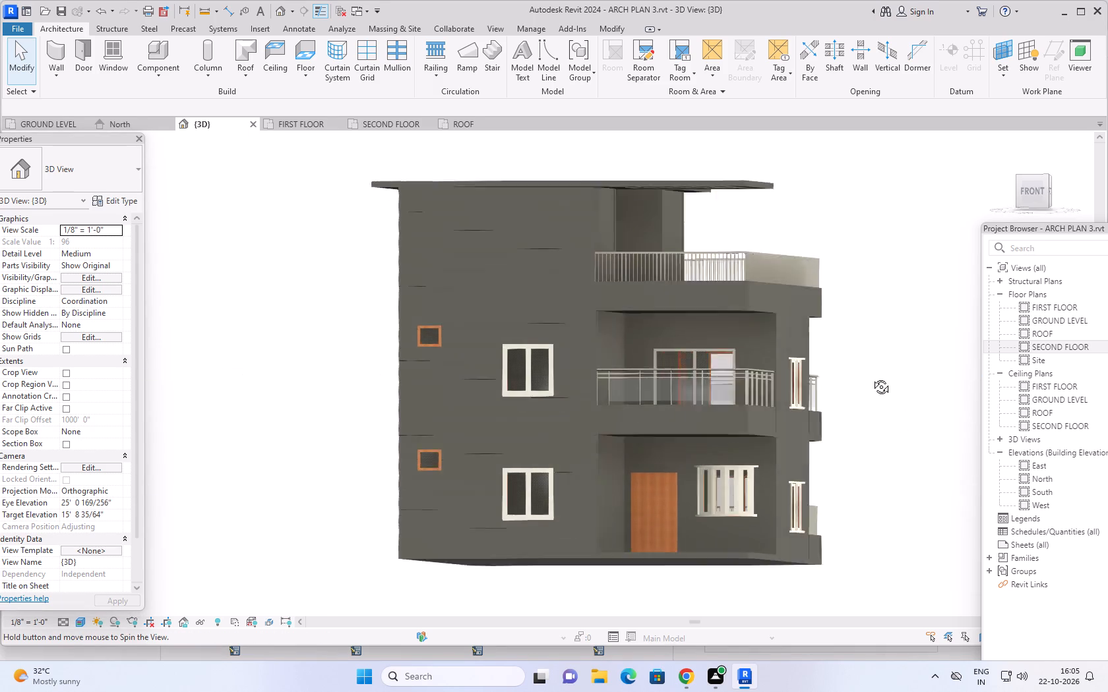
{"action": "key", "text": "Escape"}
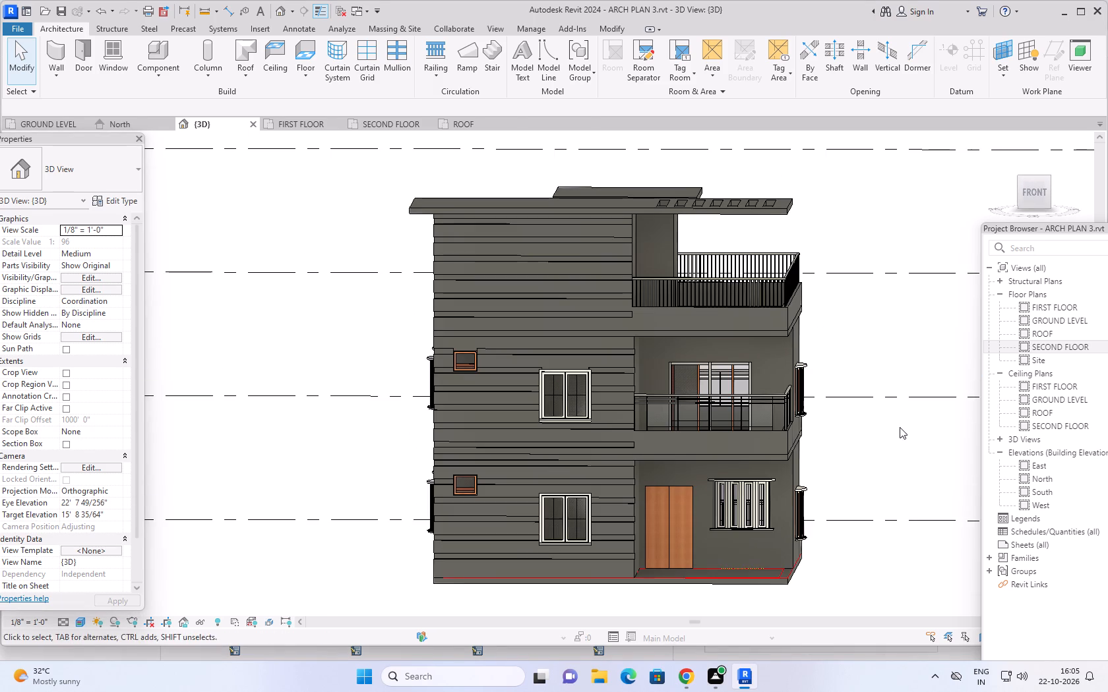
{"action": "key", "text": "Escape"}
{"action": "key", "text": "Escape"}
{"action": "middle_click_drag", "start_coordinate": [909, 440], "coordinate": [844, 388]}
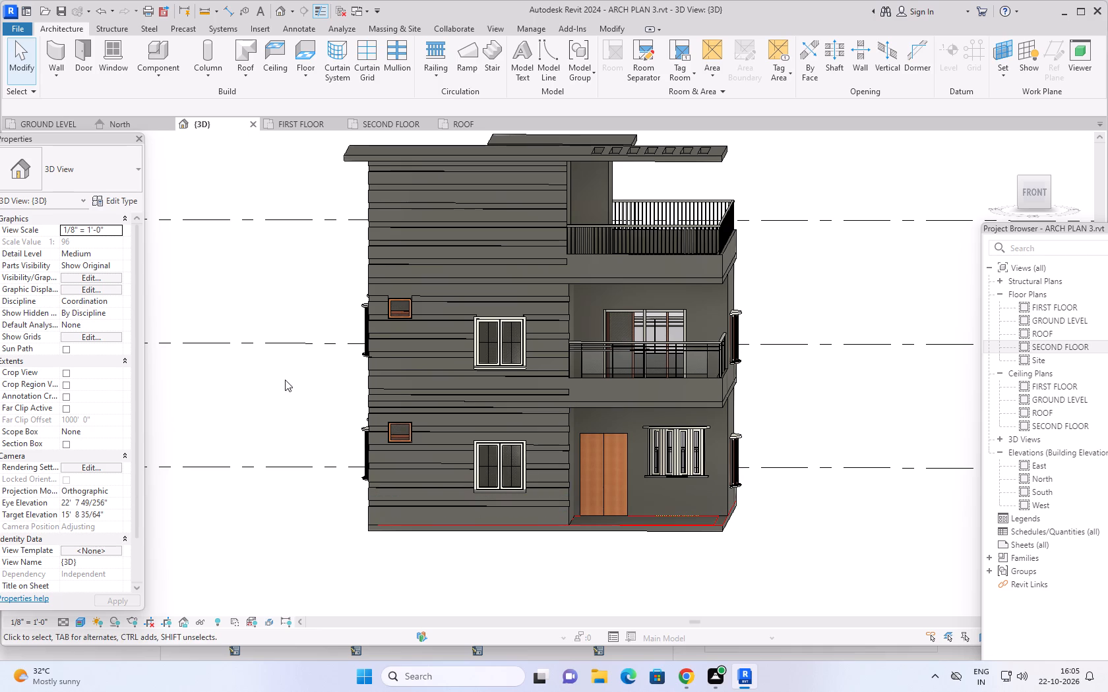
{"action": "middle_click_drag", "start_coordinate": [282, 368], "coordinate": [481, 454], "text": "shift"}
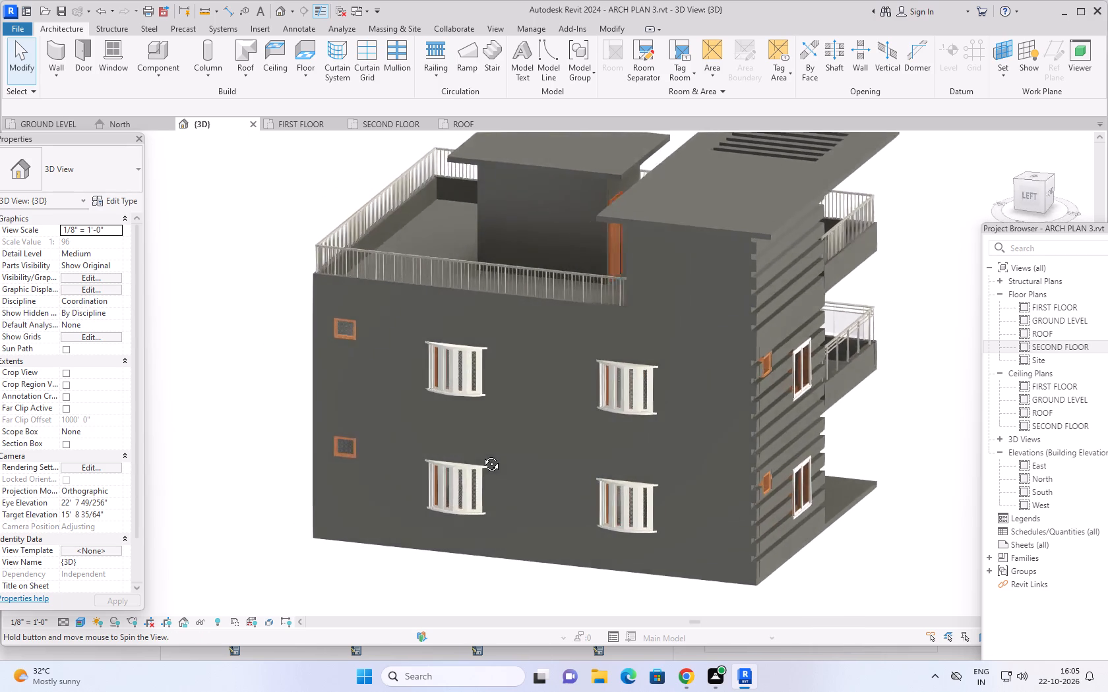
{"action": "middle_click_drag", "start_coordinate": [481, 454], "coordinate": [859, 446], "text": "shift"}
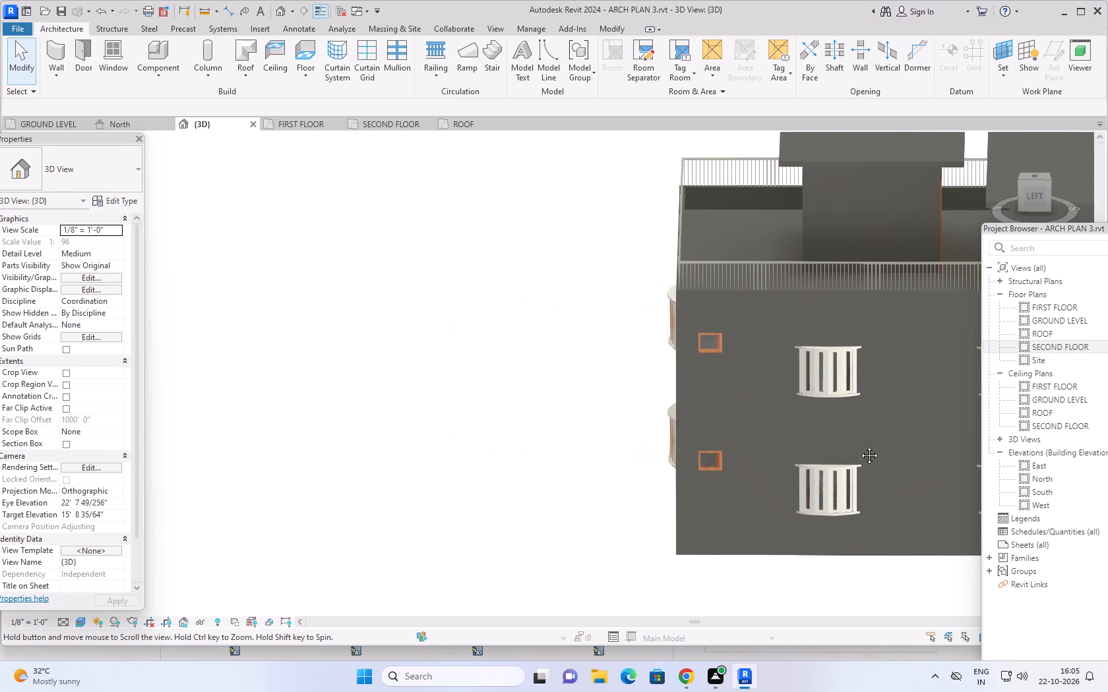
{"action": "middle_click_drag", "start_coordinate": [859, 446], "coordinate": [446, 445], "text": "shift"}
{"action": "middle_click_drag", "start_coordinate": [939, 395], "coordinate": [901, 436], "text": "shift"}
{"action": "scroll", "coordinate": [920, 419], "scroll_direction": "down", "scroll_amount": 1, "text": "shift"}
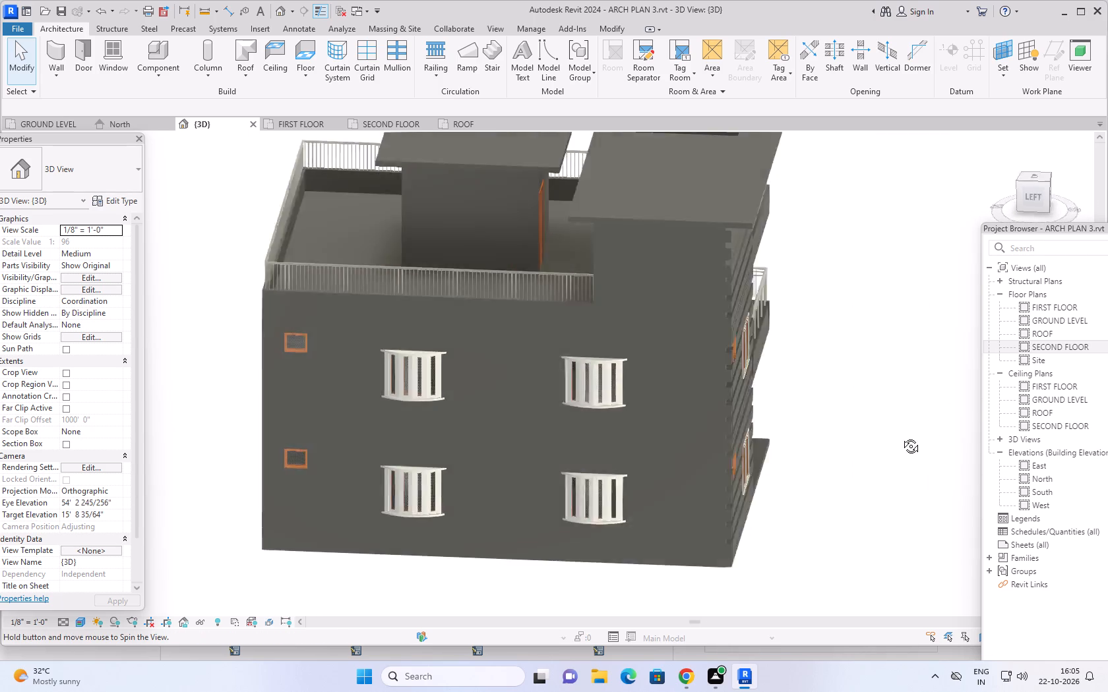
{"action": "middle_click_drag", "start_coordinate": [901, 436], "coordinate": [694, 376], "text": "shift"}
{"action": "scroll", "coordinate": [692, 391], "scroll_direction": "up", "scroll_amount": 1}
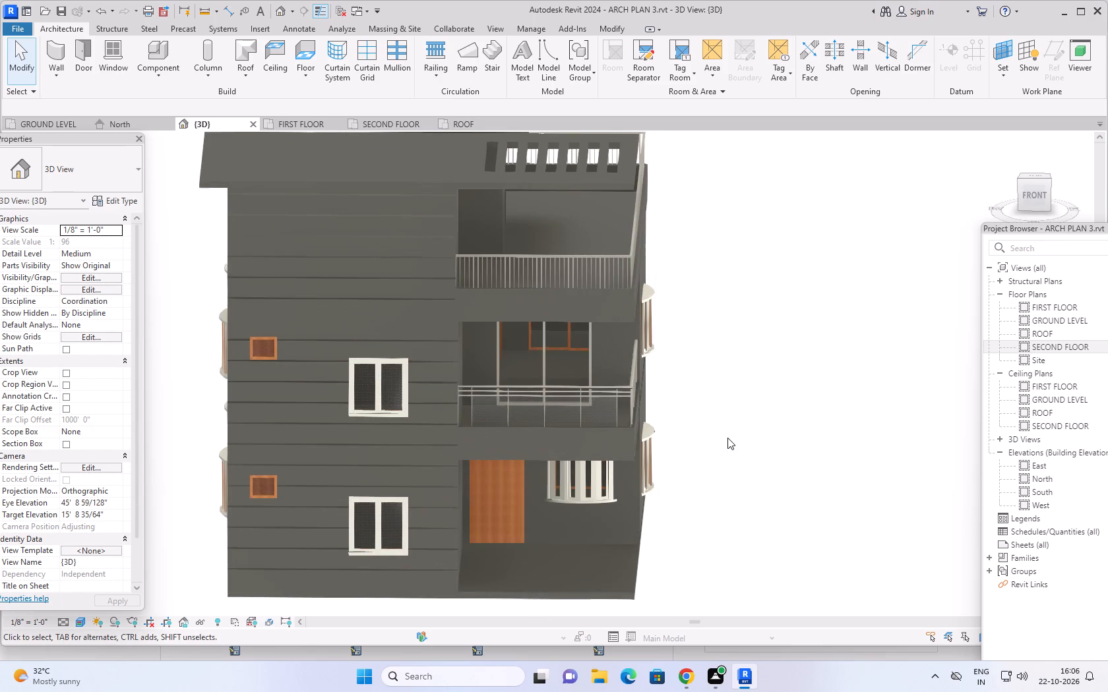
Inspect the whole house from the front facade round to the front-right corner, covering windows, balconies and roof slabs.
{"action": "middle_click_drag", "start_coordinate": [736, 428], "coordinate": [838, 353]}
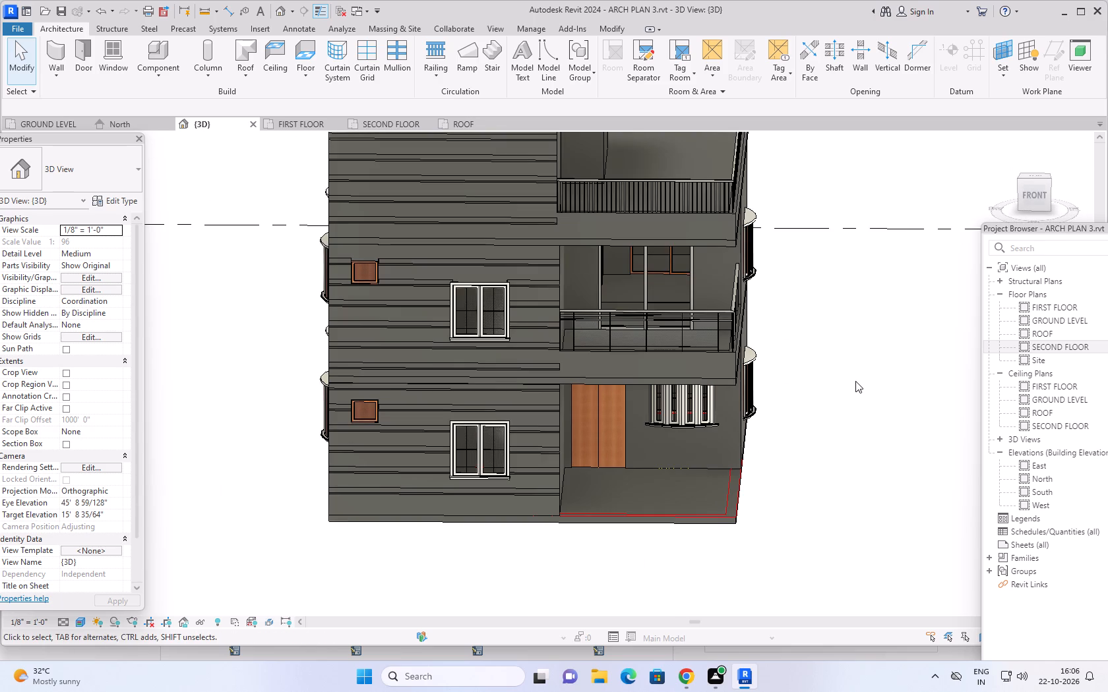
{"action": "middle_click_drag", "start_coordinate": [855, 381], "coordinate": [834, 372]}
{"action": "middle_click_drag", "start_coordinate": [857, 395], "coordinate": [774, 385], "text": "shift"}
{"action": "scroll", "coordinate": [787, 407], "scroll_direction": "down", "scroll_amount": 4}
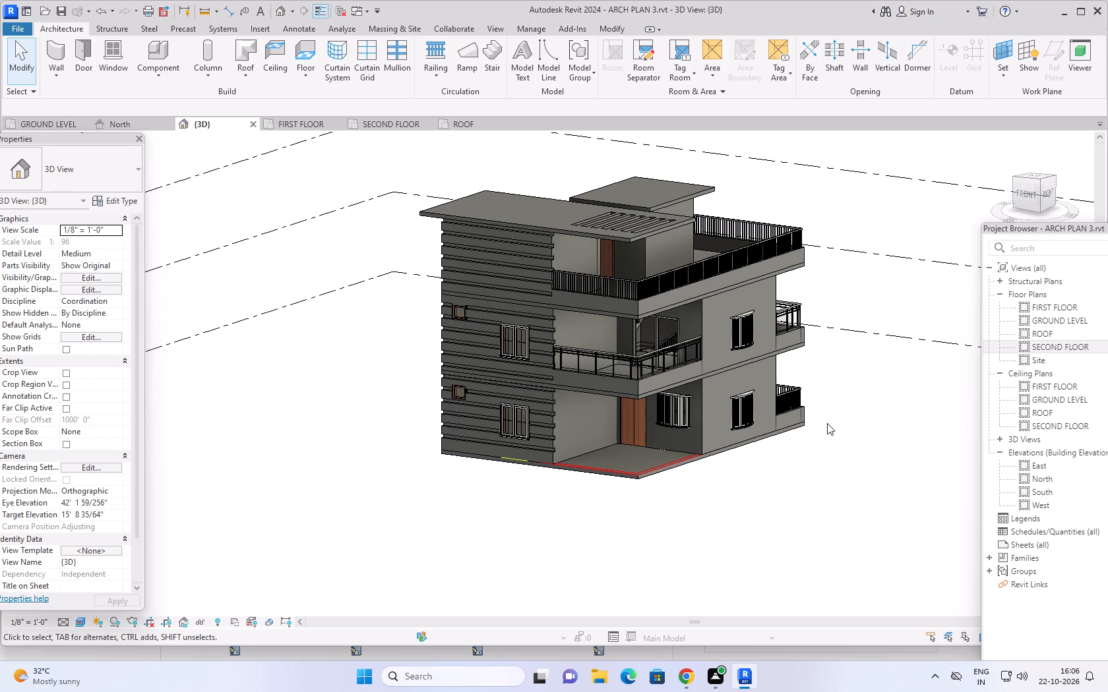
{"action": "key", "text": "Escape"}
{"action": "middle_click_drag", "start_coordinate": [814, 487], "coordinate": [821, 478]}
{"action": "middle_click_drag", "start_coordinate": [791, 477], "coordinate": [791, 520]}
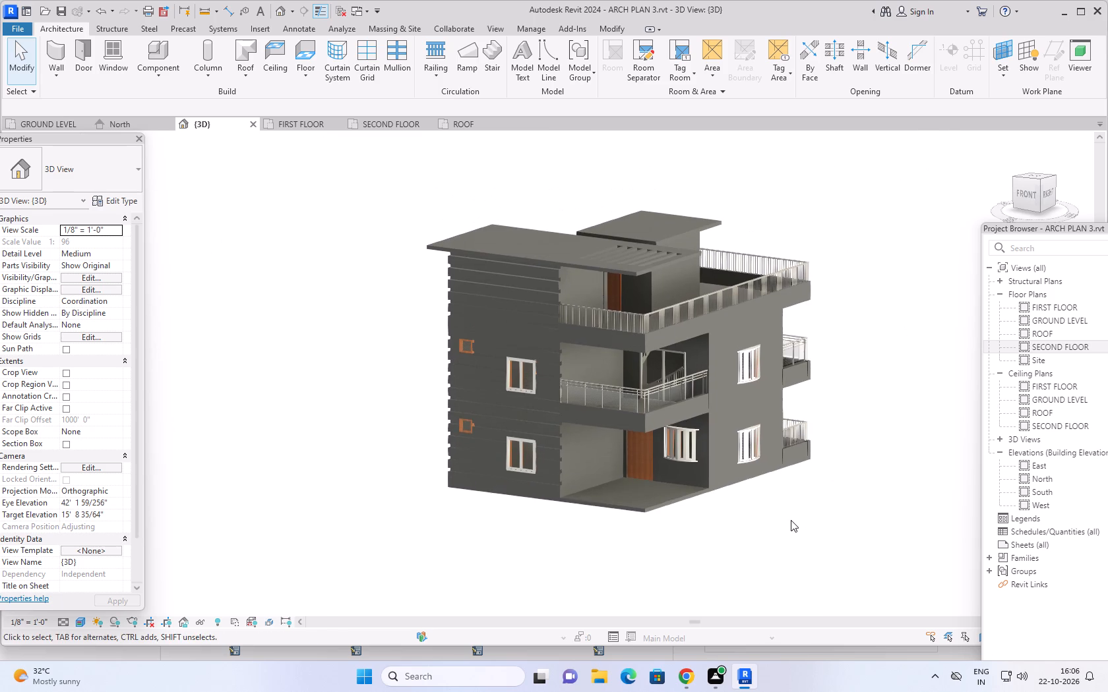
{"action": "key", "text": "Escape"}
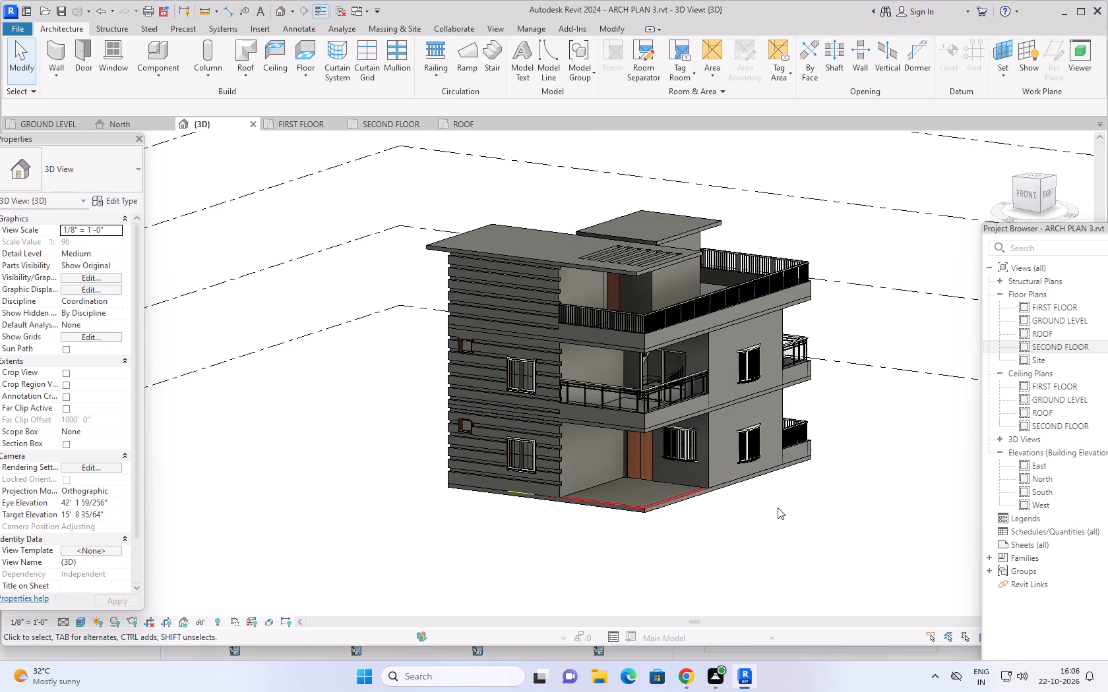
{"action": "key", "text": "Escape"}
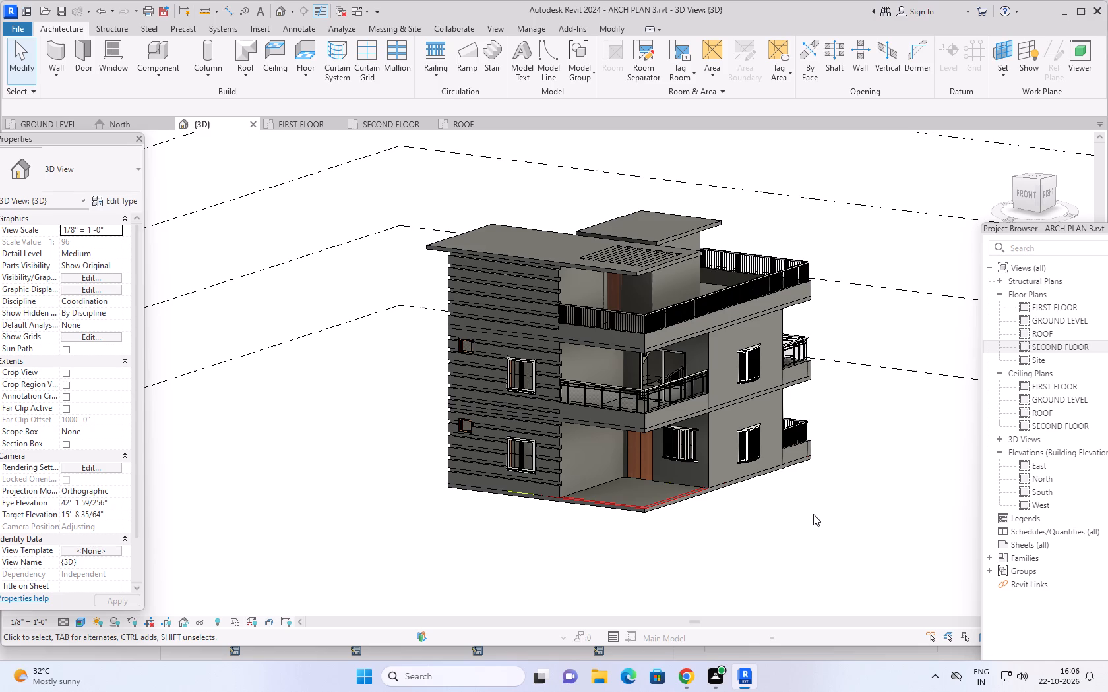
Examine the front-right corner's balconies, railings and entrance more closely, finishing on a raised view of the front facade.
{"action": "middle_click", "coordinate": [824, 524], "text": "shift"}
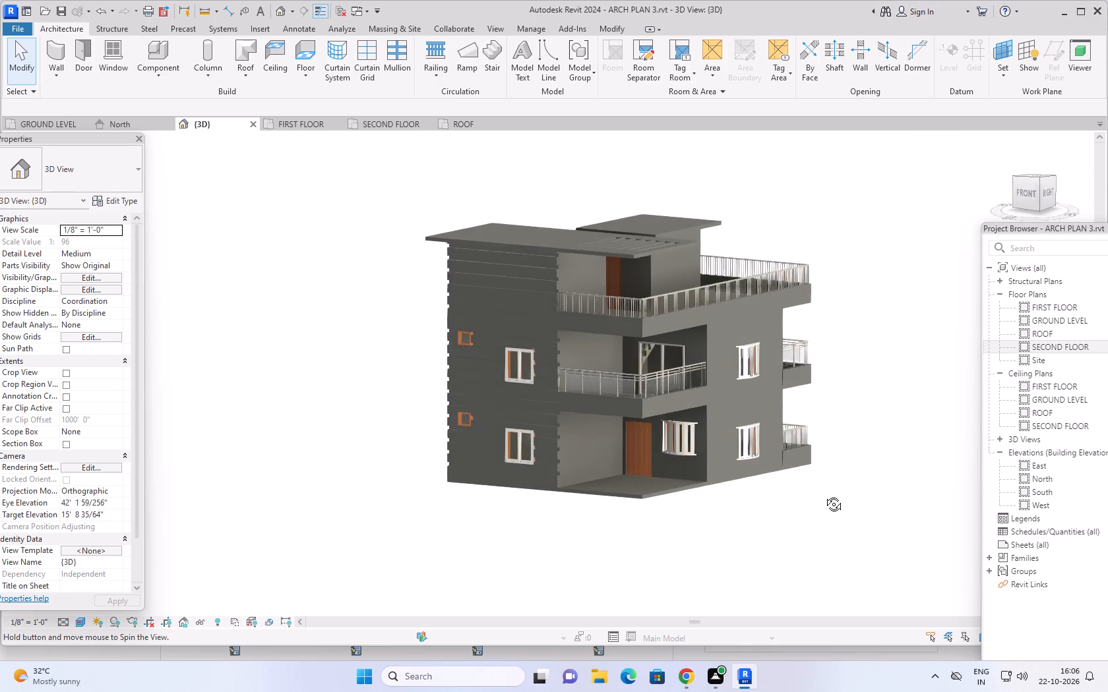
{"action": "scroll", "coordinate": [752, 514], "scroll_direction": "up", "scroll_amount": 2}
{"action": "middle_click_drag", "start_coordinate": [794, 506], "coordinate": [806, 543]}
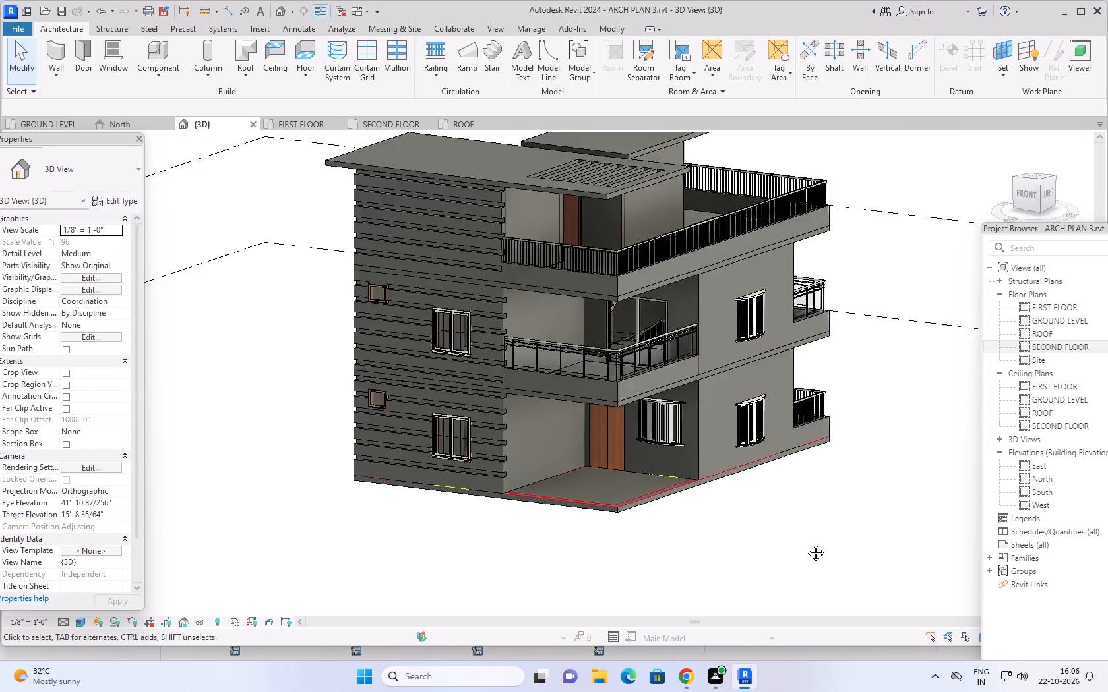
{"action": "middle_click_drag", "start_coordinate": [806, 543], "coordinate": [807, 547]}
{"action": "middle_click", "coordinate": [808, 551]}
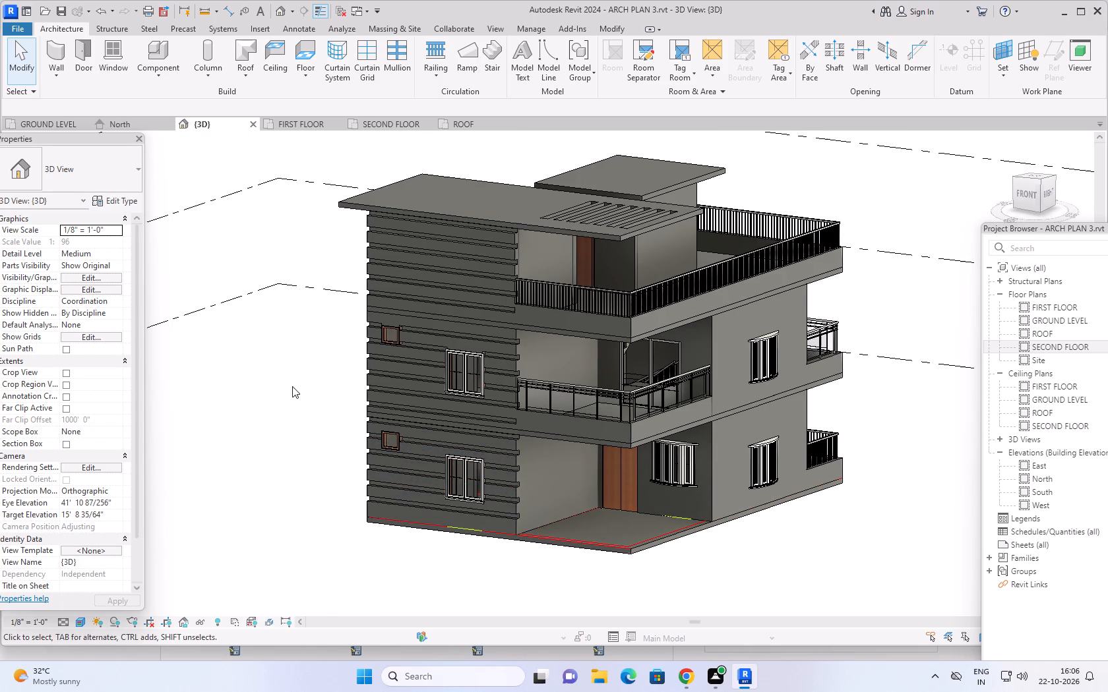
{"action": "middle_click_drag", "start_coordinate": [291, 384], "coordinate": [311, 386]}
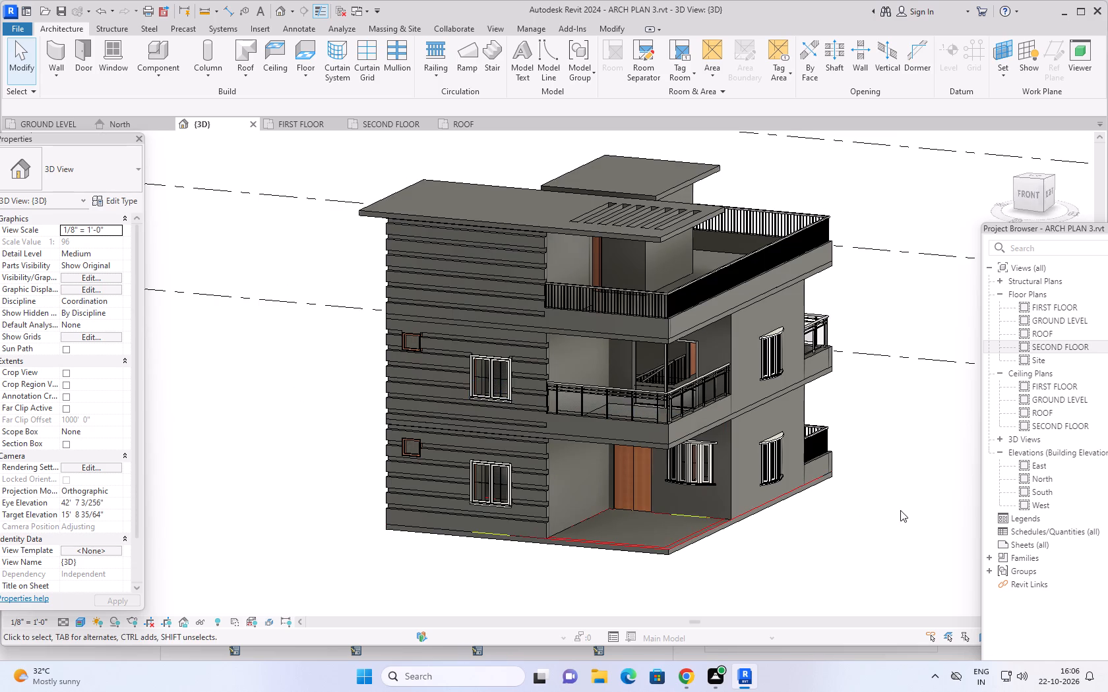
{"action": "middle_click_drag", "start_coordinate": [890, 507], "coordinate": [792, 494]}
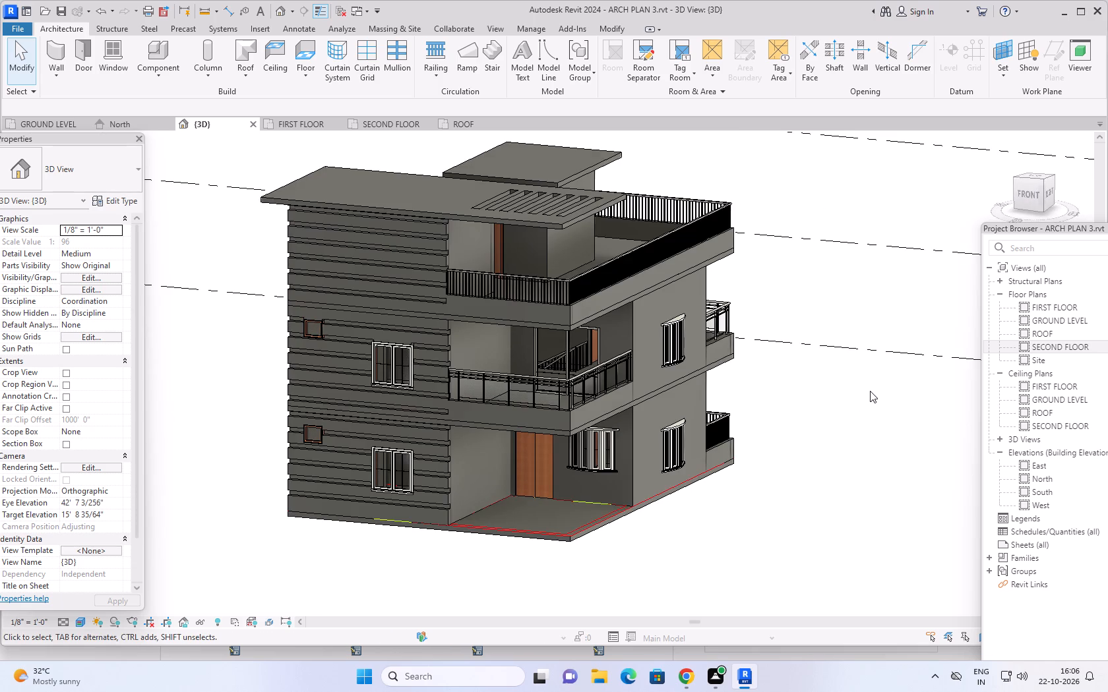
{"action": "middle_click_drag", "start_coordinate": [880, 391], "coordinate": [860, 393]}
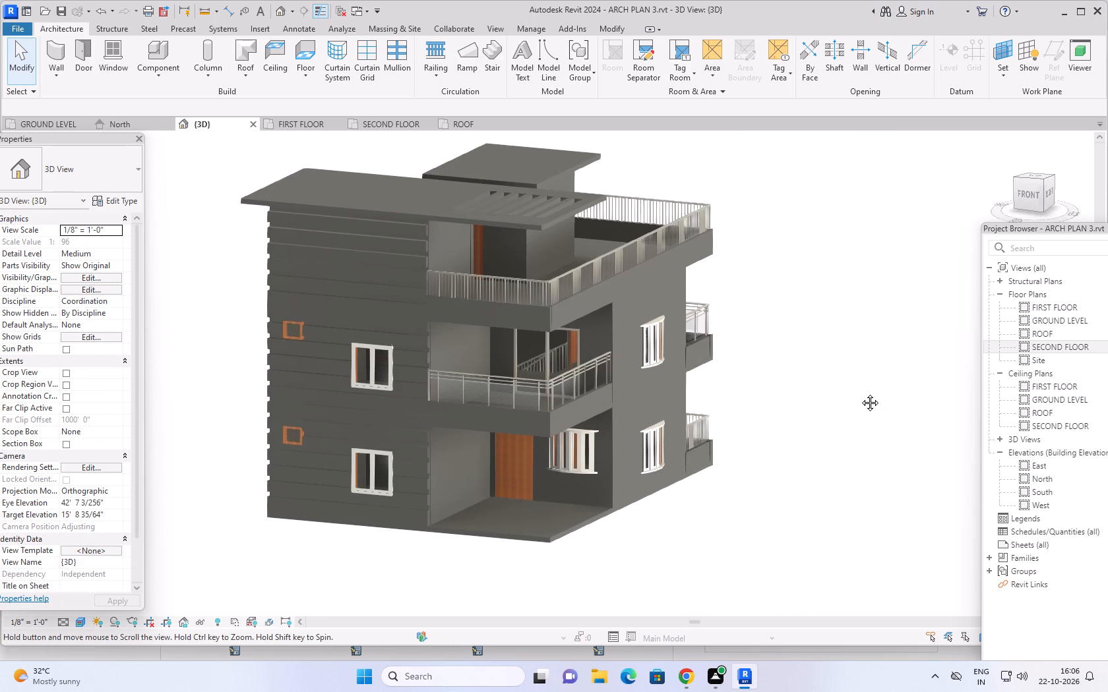
{"action": "middle_click_drag", "start_coordinate": [860, 393], "coordinate": [867, 399]}
{"action": "middle_click_drag", "start_coordinate": [847, 380], "coordinate": [921, 342]}
{"action": "middle_click_drag", "start_coordinate": [868, 289], "coordinate": [925, 377]}
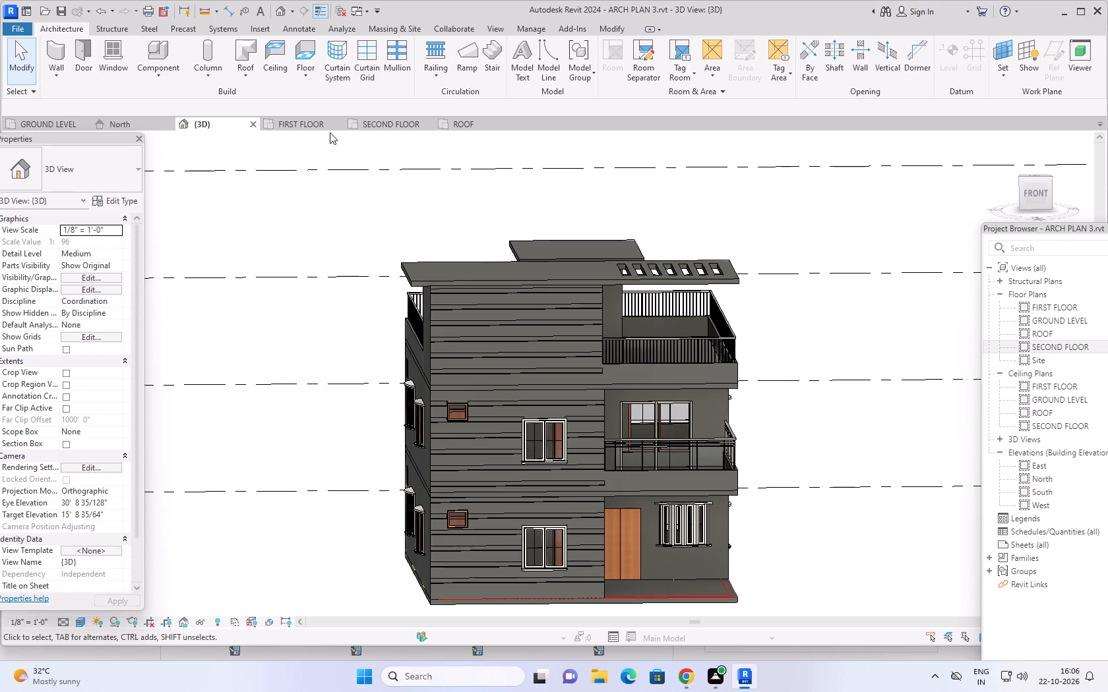
Start an in-place model component and look through the Architecture family categories for a suitable one.
{"action": "left_click", "coordinate": [156, 73]}
{"action": "left_click", "coordinate": [185, 127]}
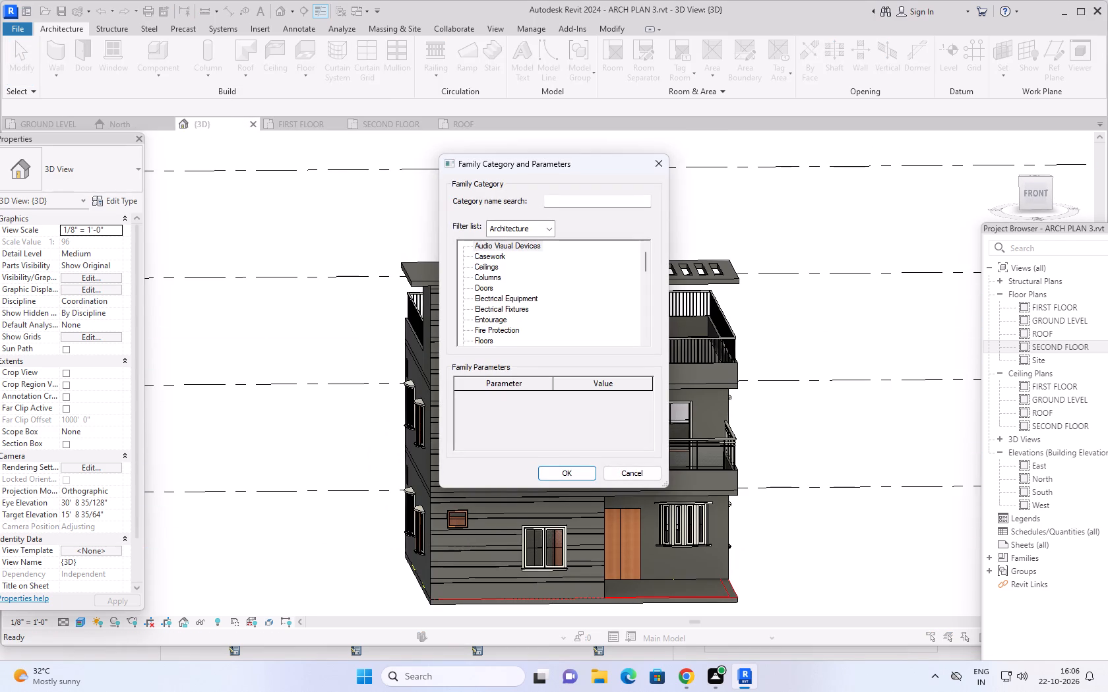
{"action": "left_click", "coordinate": [584, 201]}
{"action": "scroll", "coordinate": [497, 279], "scroll_direction": "down", "scroll_amount": 4}
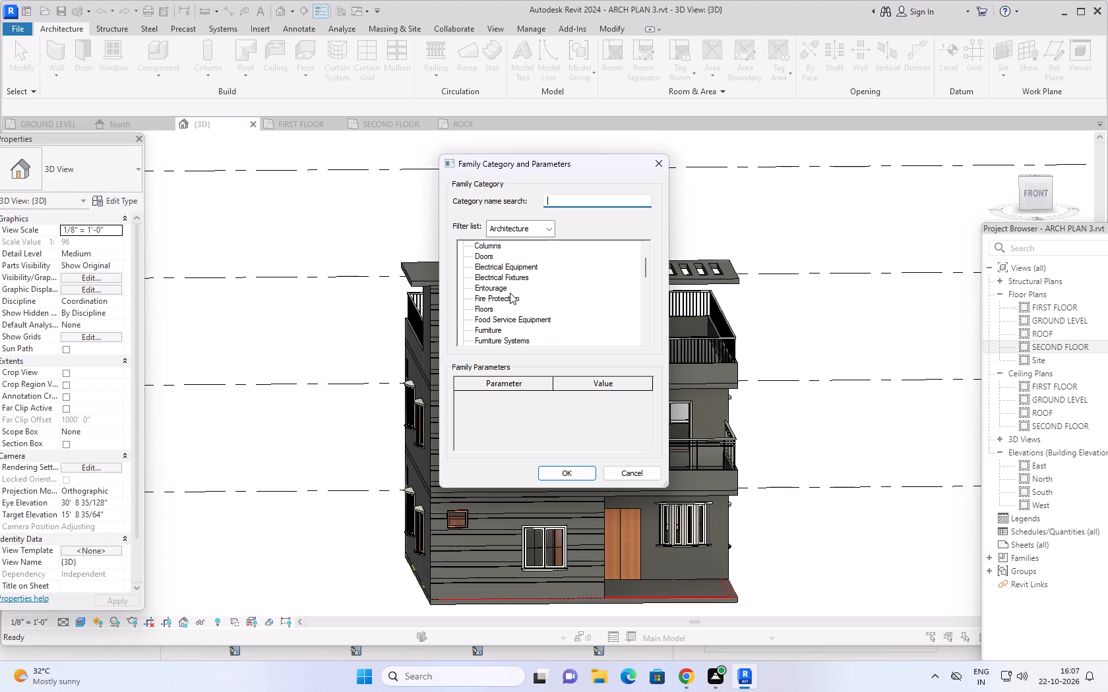
{"action": "scroll", "coordinate": [511, 295], "scroll_direction": "down", "scroll_amount": 1}
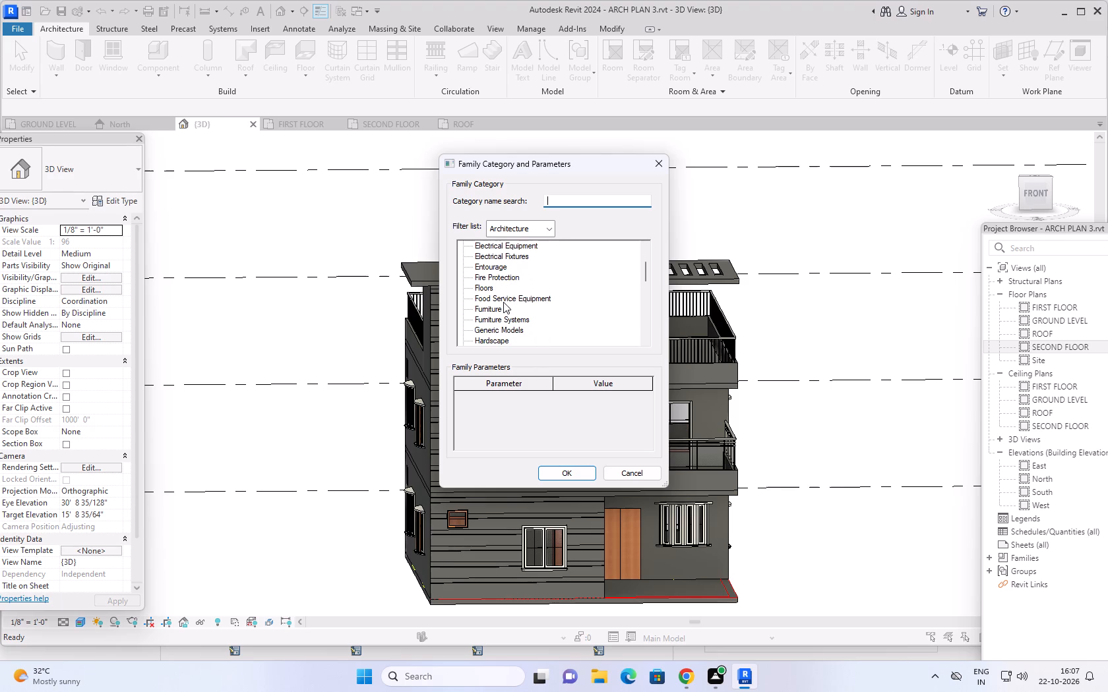